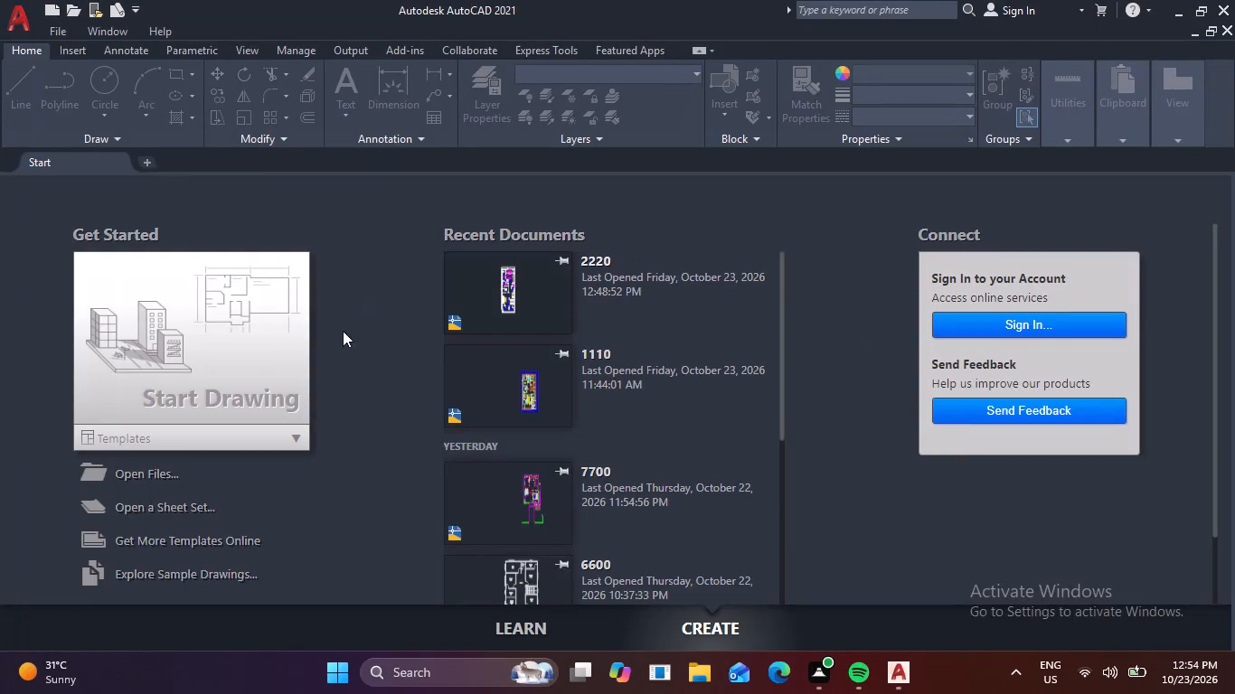
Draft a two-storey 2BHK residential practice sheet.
Start a new blank drawing and turn off the grid display.
left_click(274, 349)
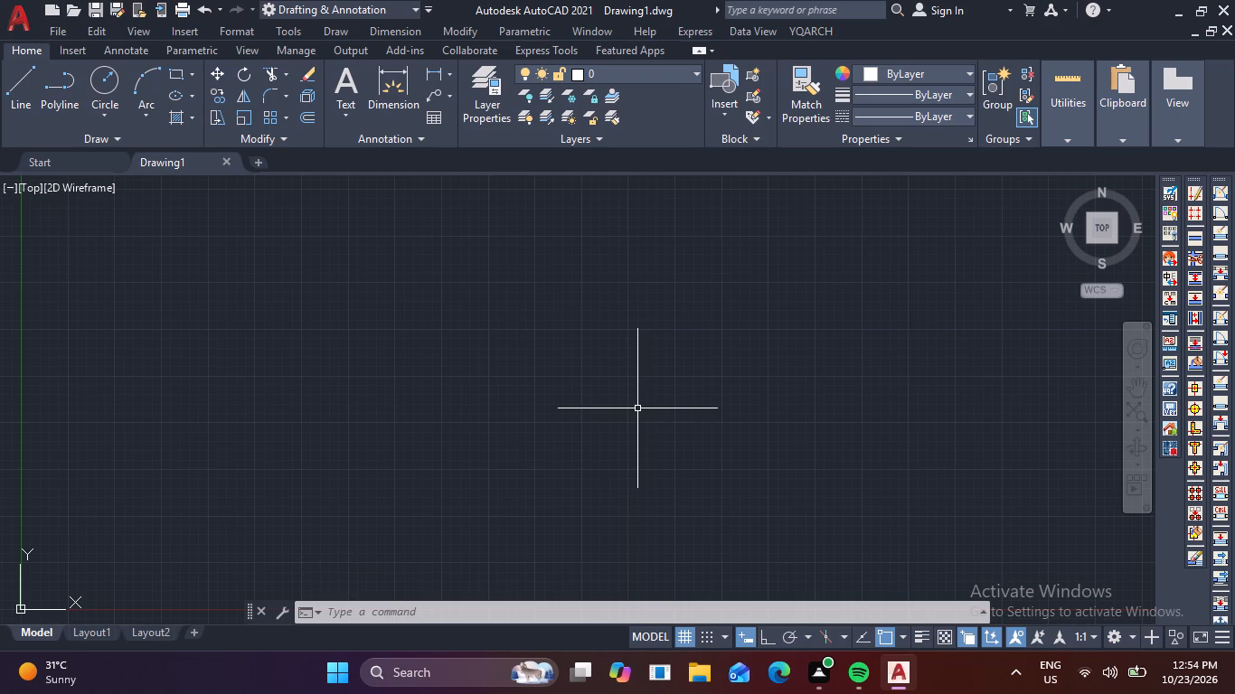
key("F7")
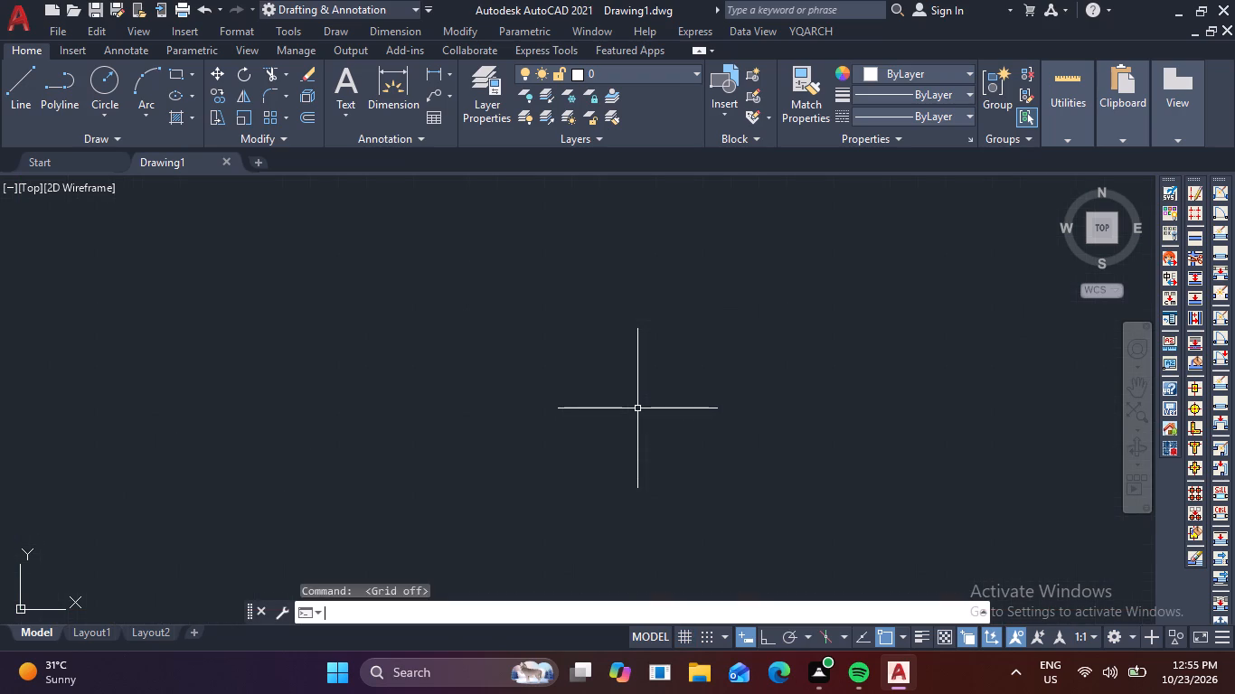
key("Escape")
key("Escape")
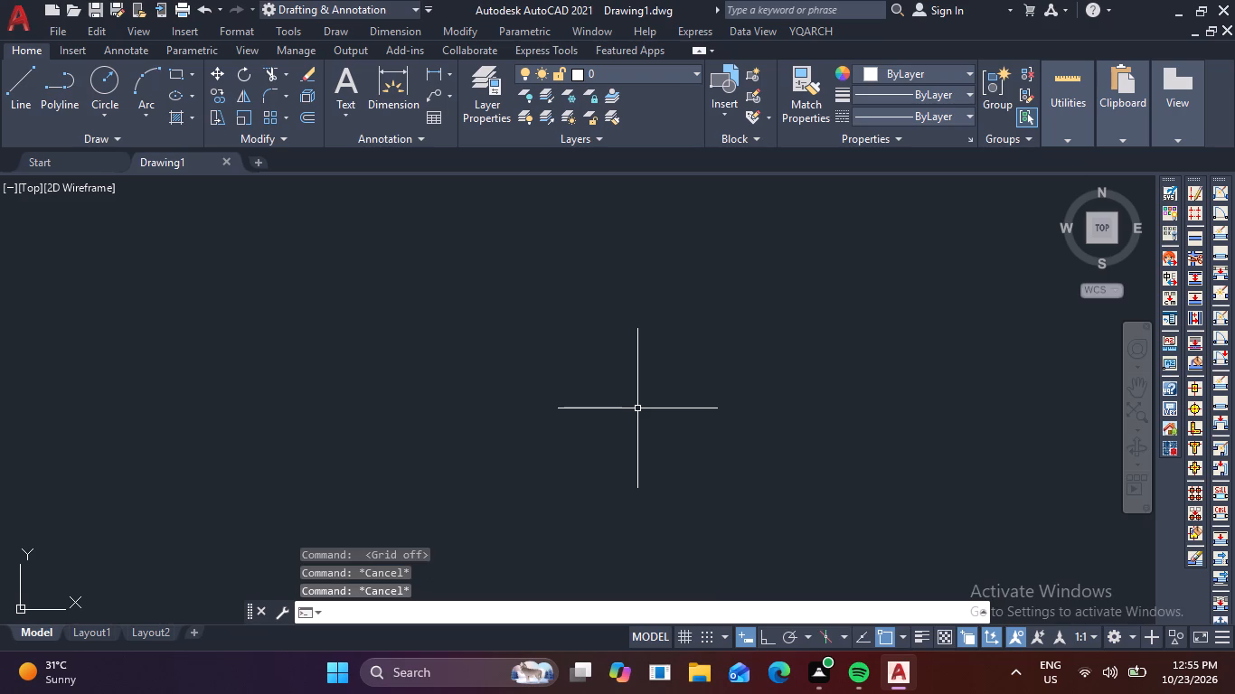
key("Escape")
Configure the drawing units to Engineering length type with a precision of 0'-0".
type("UN")
key("space")
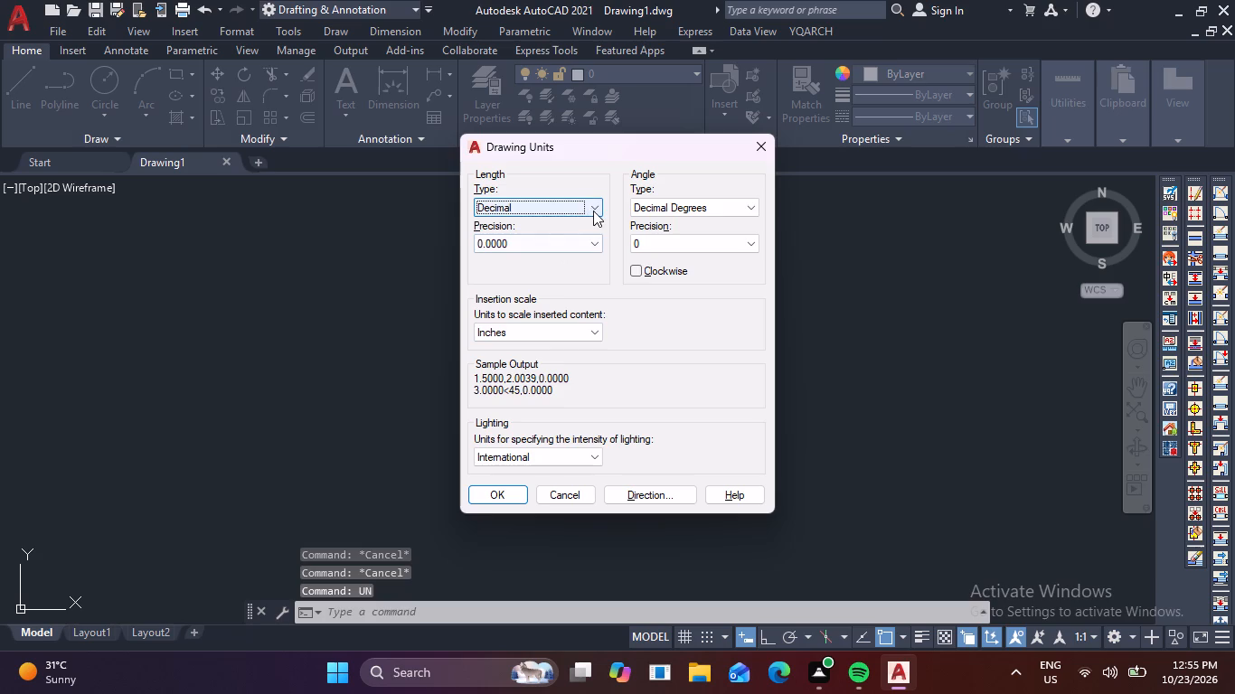
left_click(594, 211)
left_click(568, 242)
left_click(588, 245)
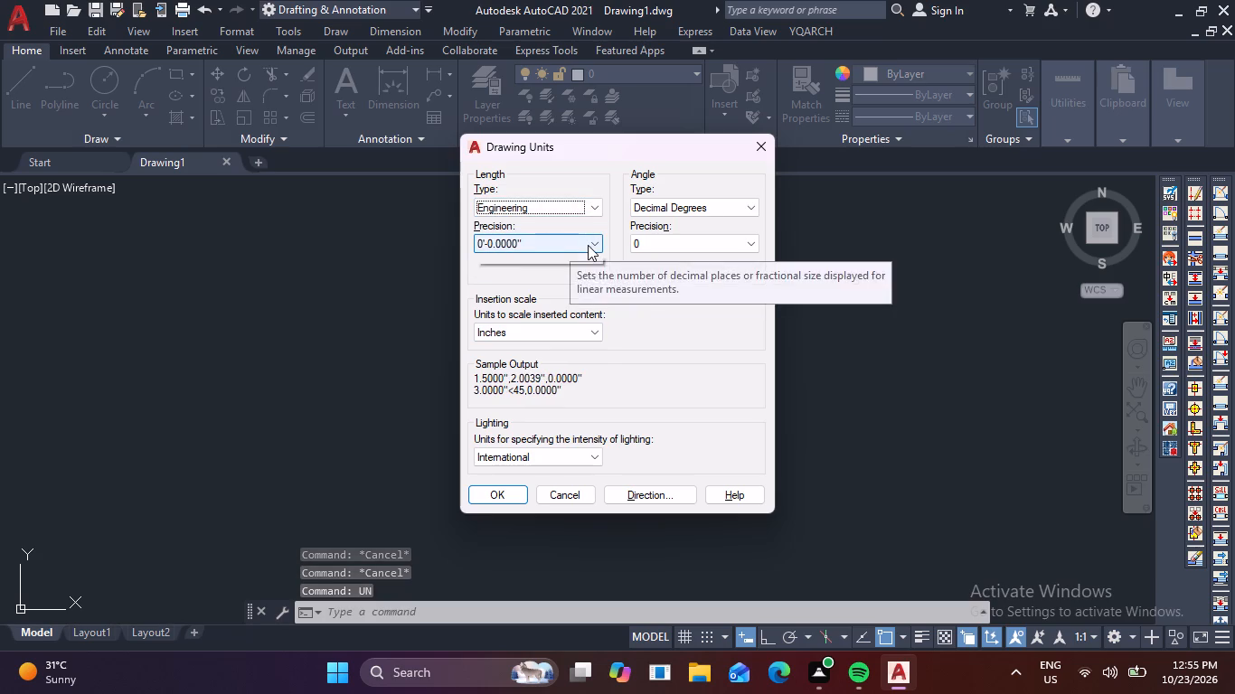
left_click(561, 259)
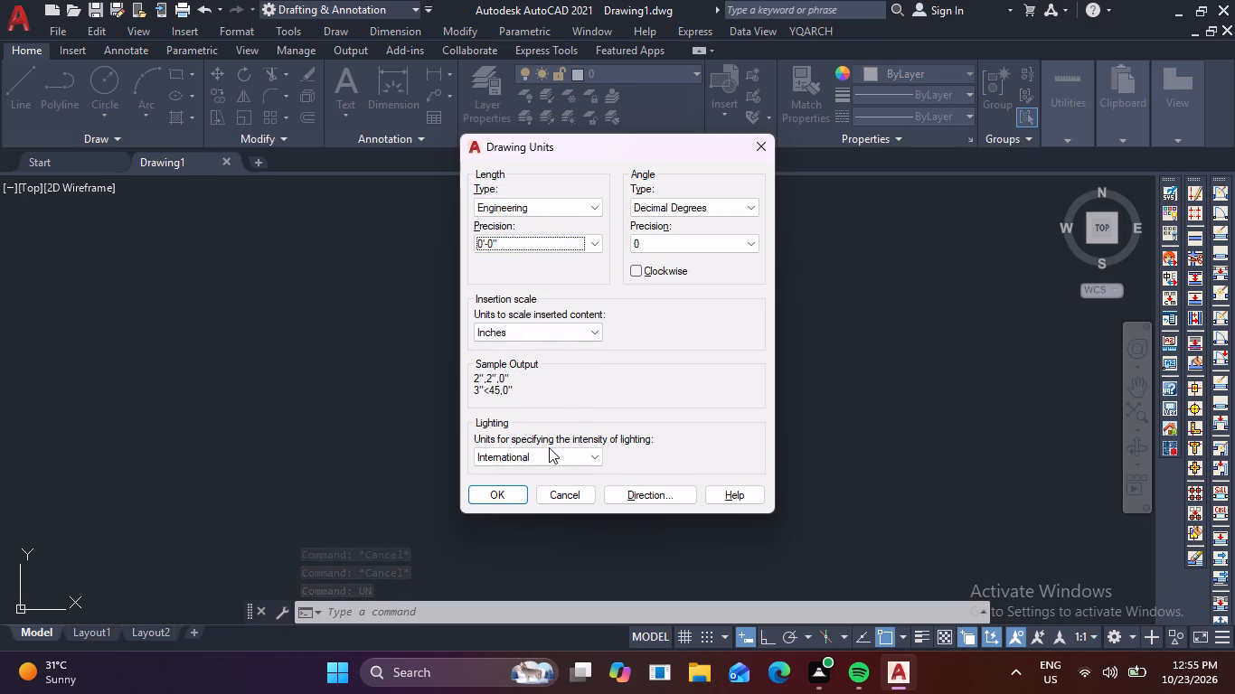
left_click(517, 496)
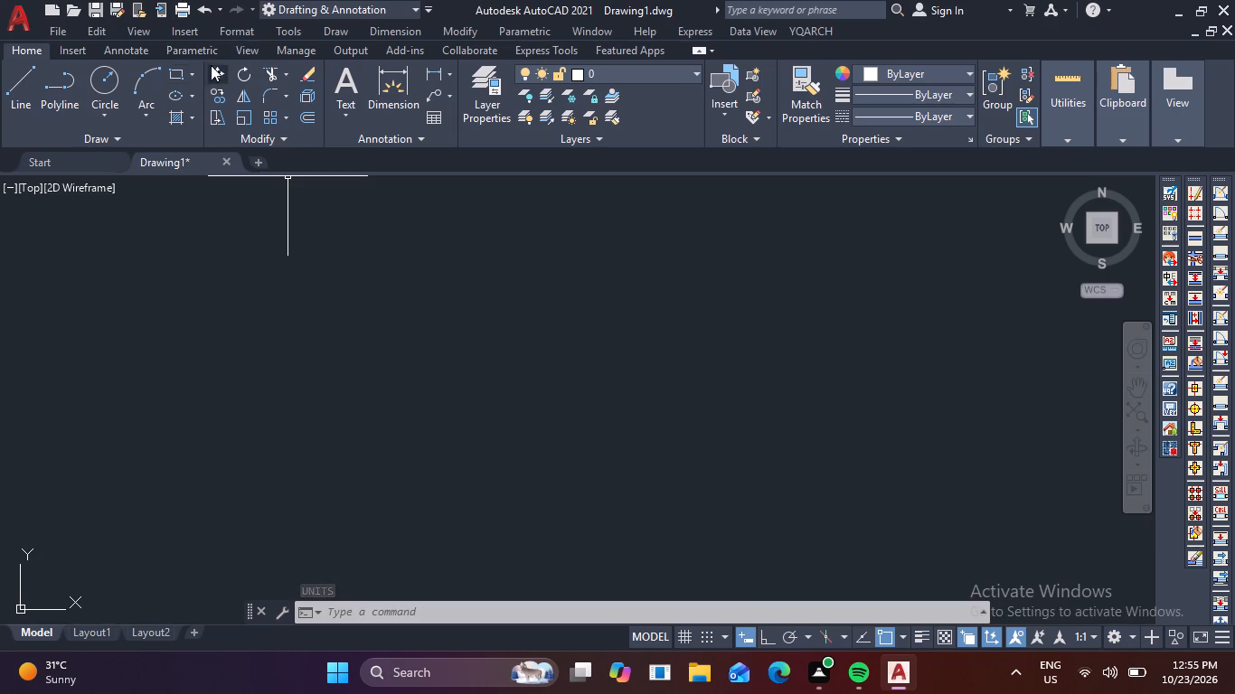
Hide the UCS icon in the drawing area.
left_click(250, 54)
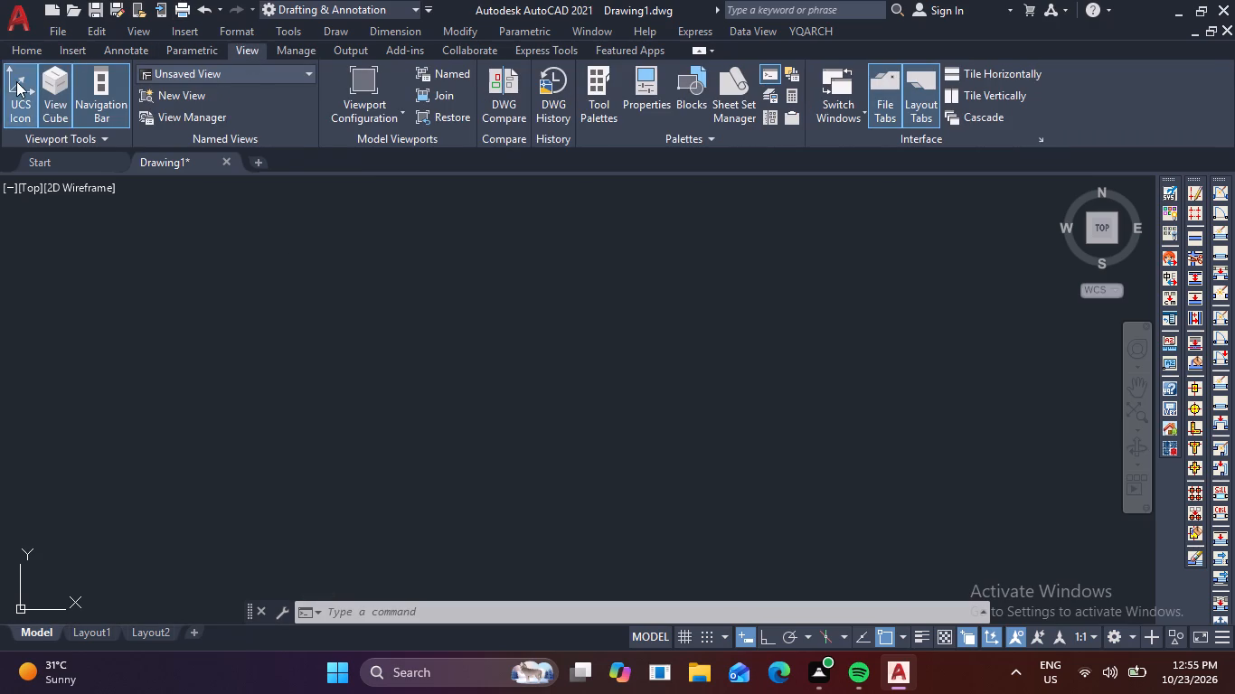
left_click(14, 88)
left_click(41, 51)
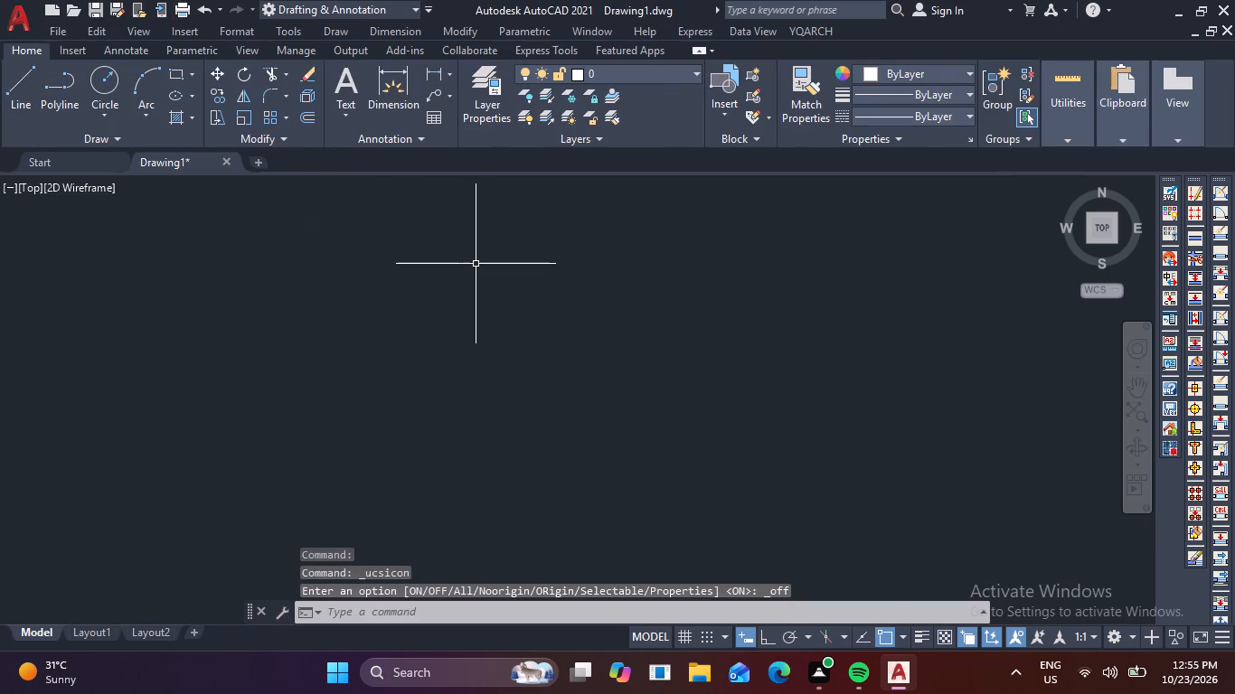
Draw an 11' horizontal line towards the right with Ortho mode turned on.
type("L")
key("space")
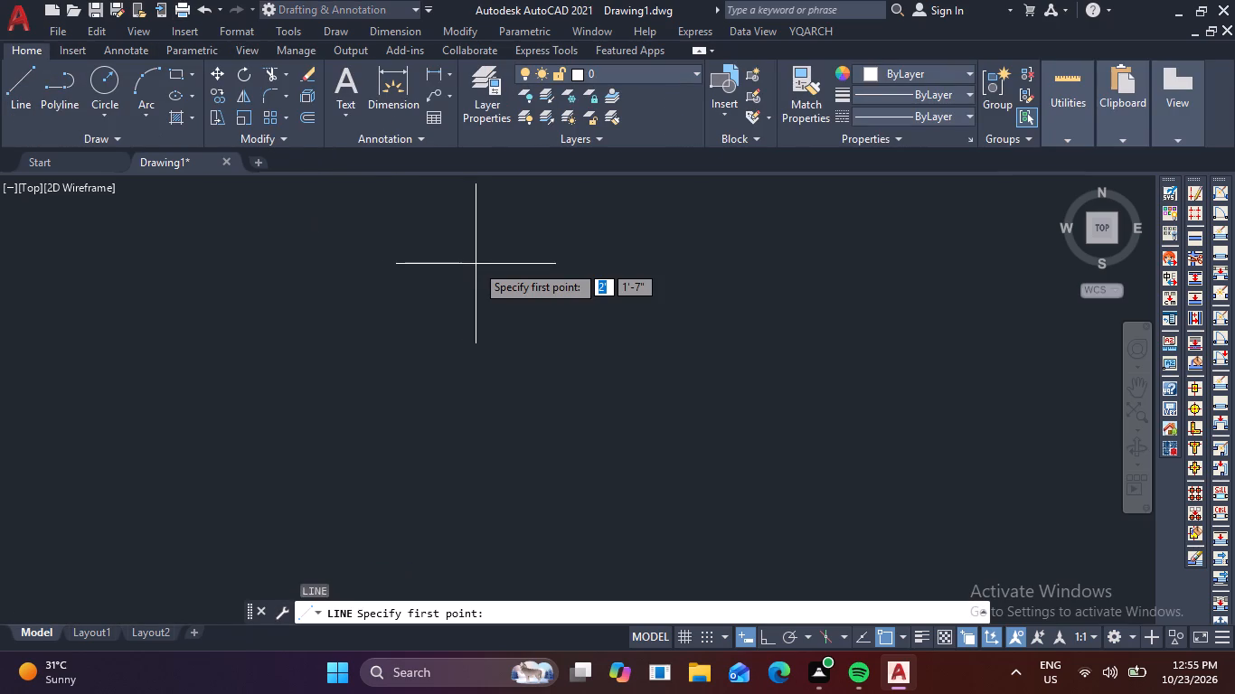
left_click(207, 211)
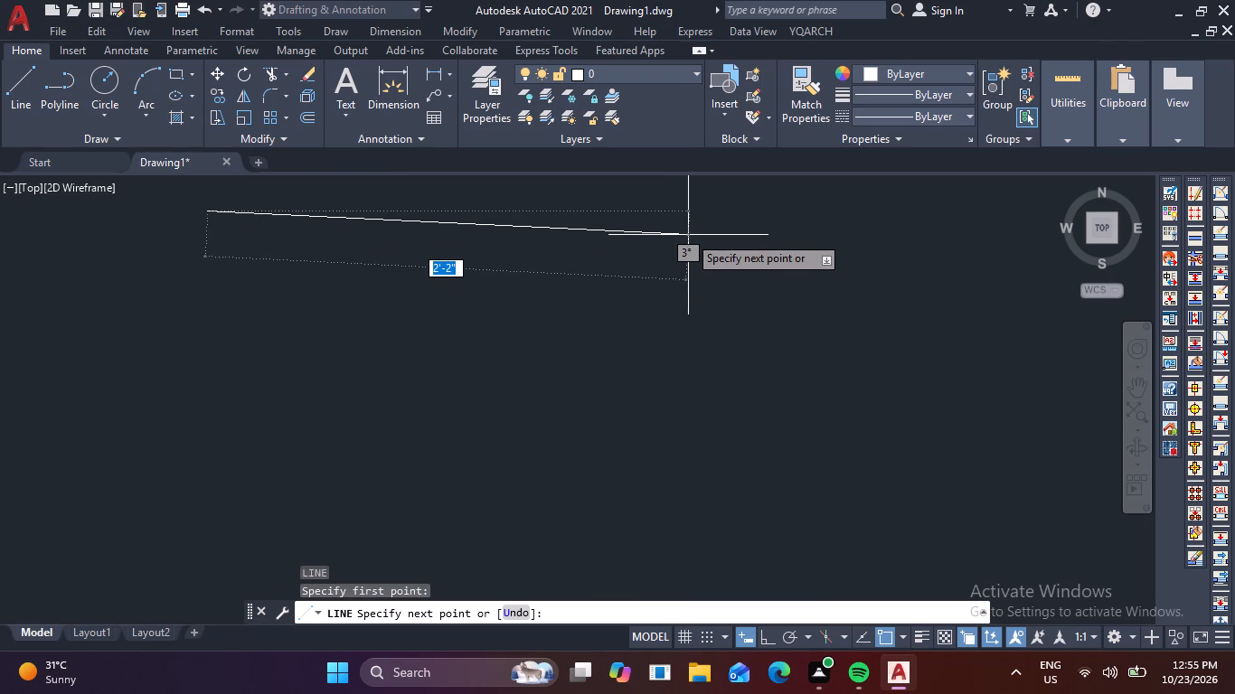
key("F8")
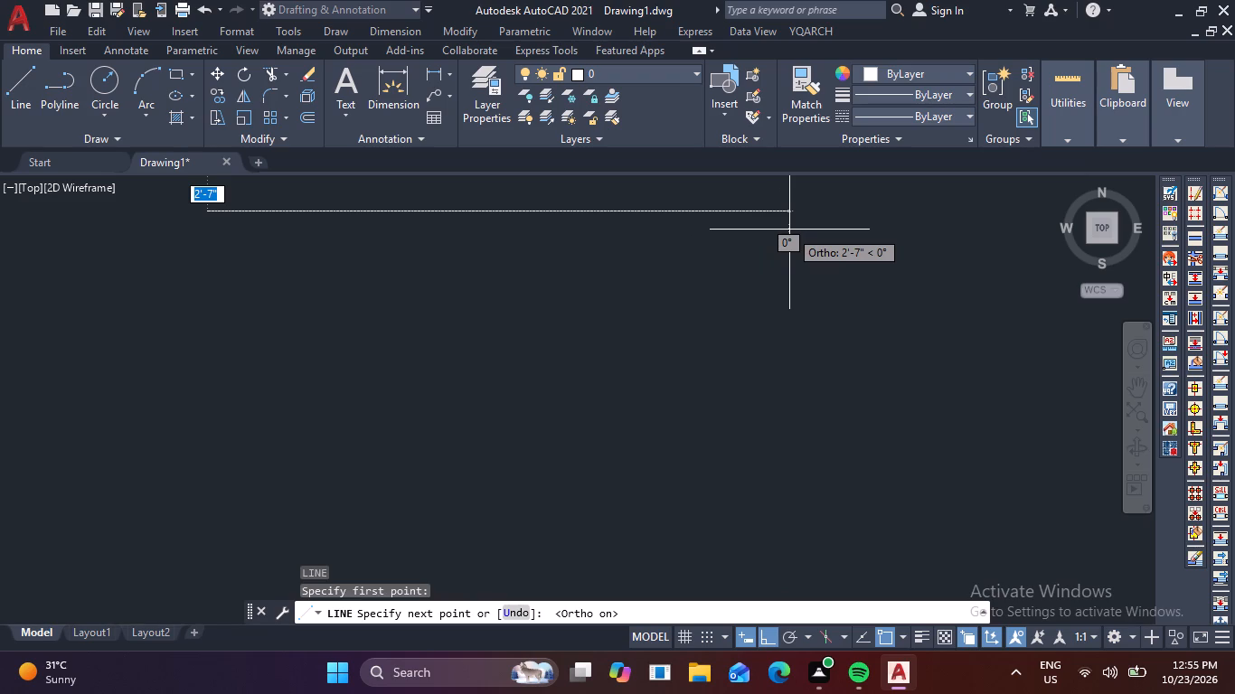
type("11")
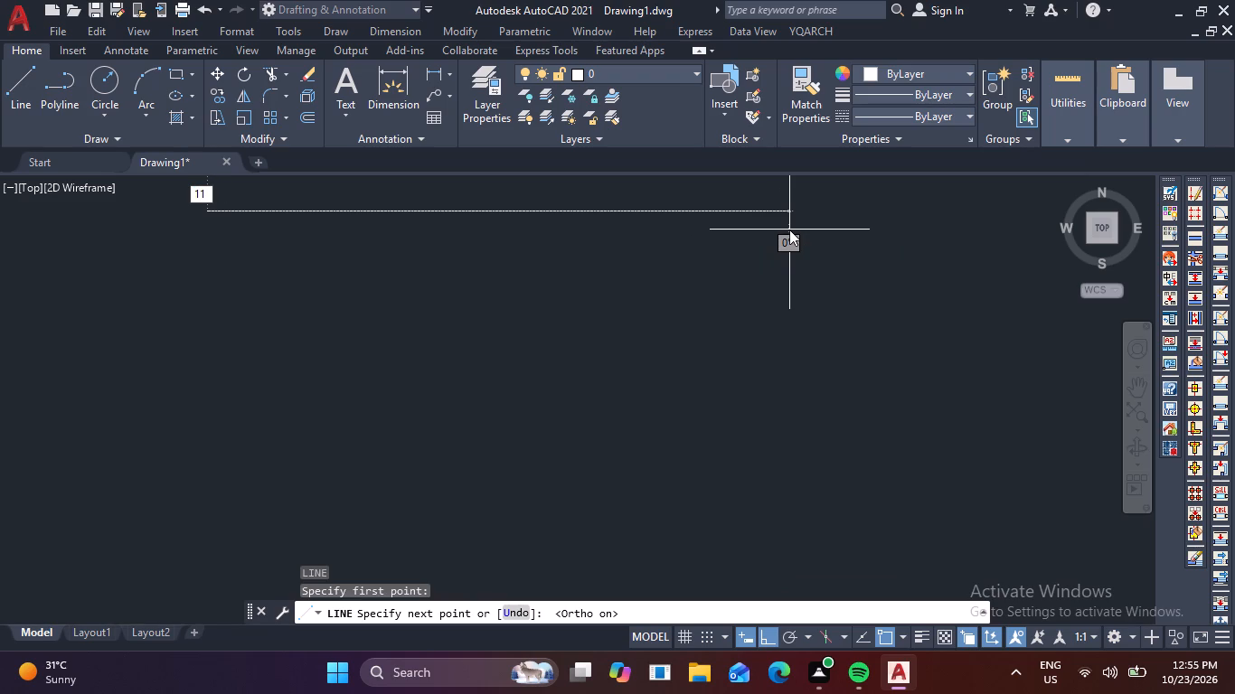
key("apostrophe")
key("Return")
scroll(793, 278, "down", 1)
key("1")
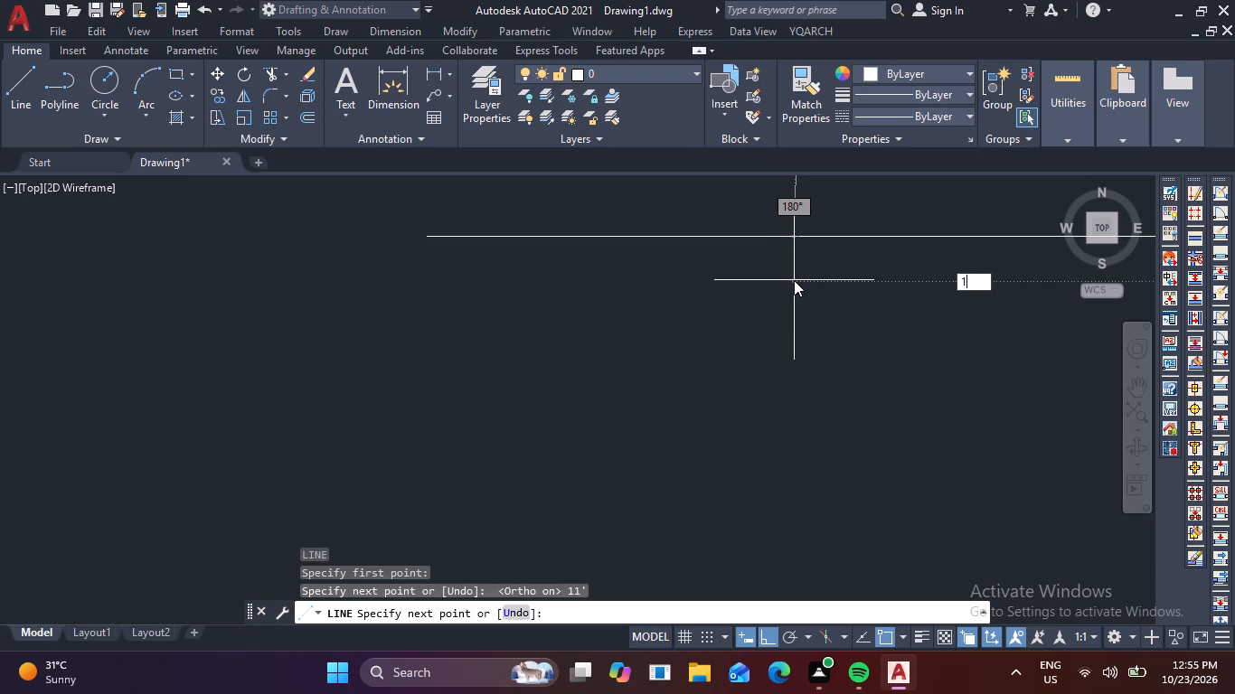
key("Escape")
key("Escape")
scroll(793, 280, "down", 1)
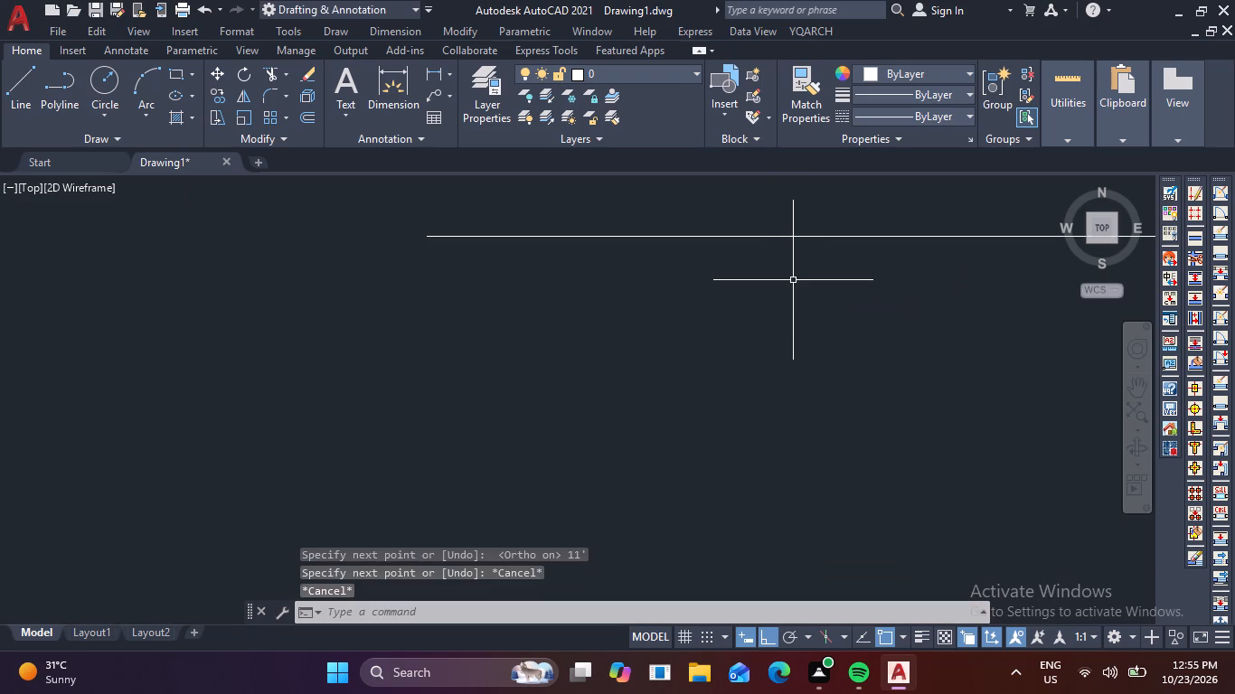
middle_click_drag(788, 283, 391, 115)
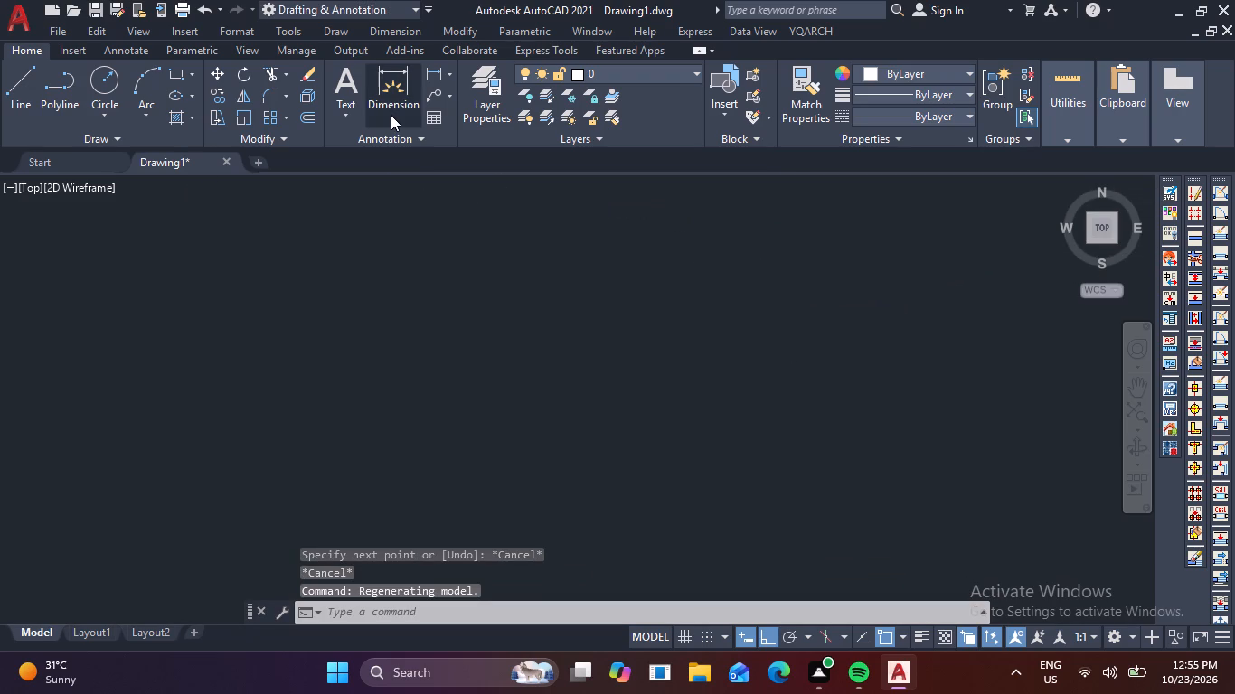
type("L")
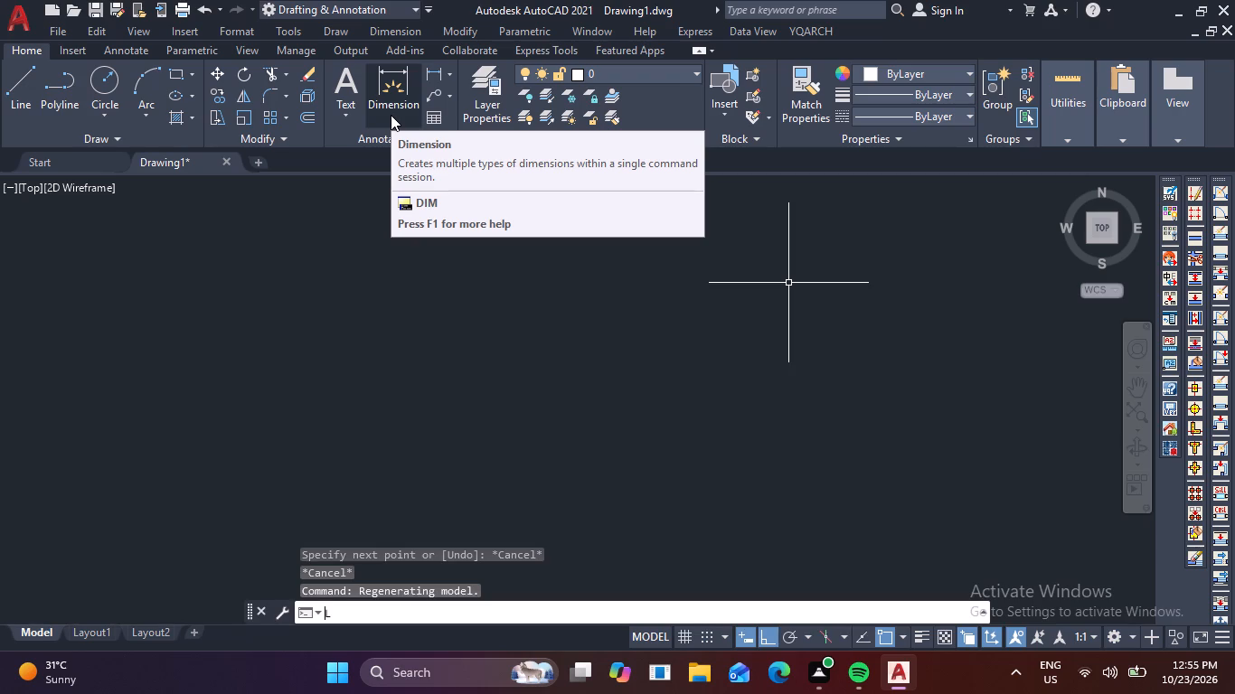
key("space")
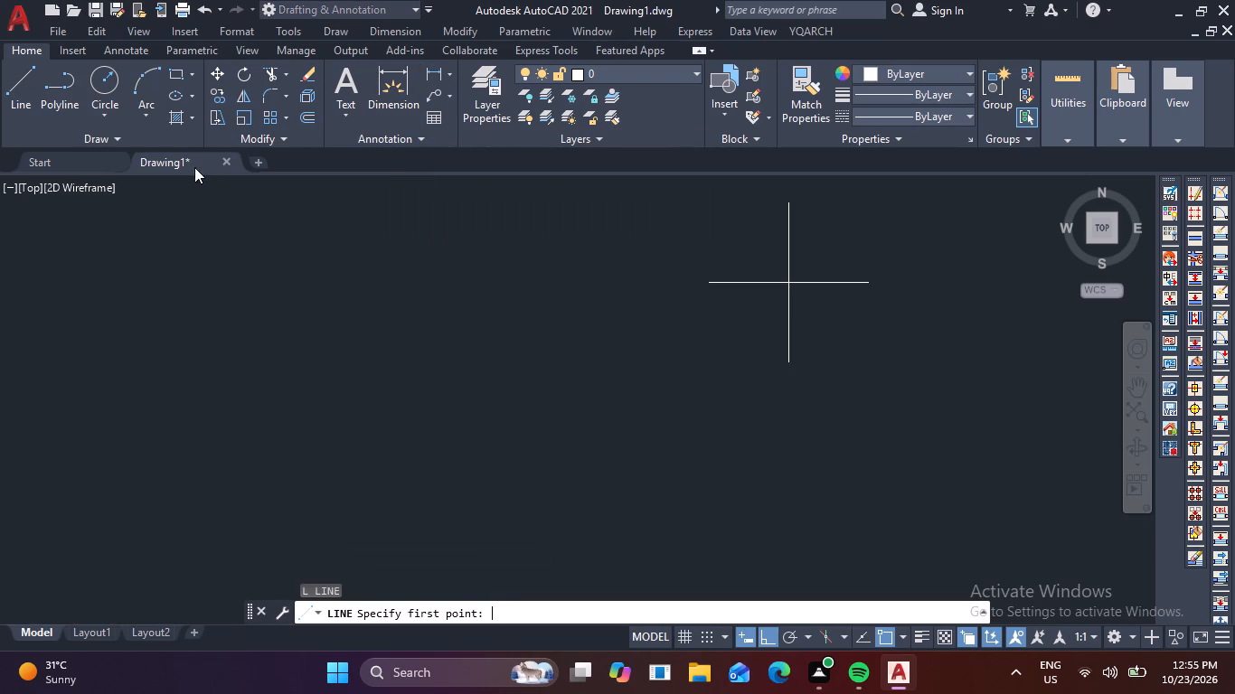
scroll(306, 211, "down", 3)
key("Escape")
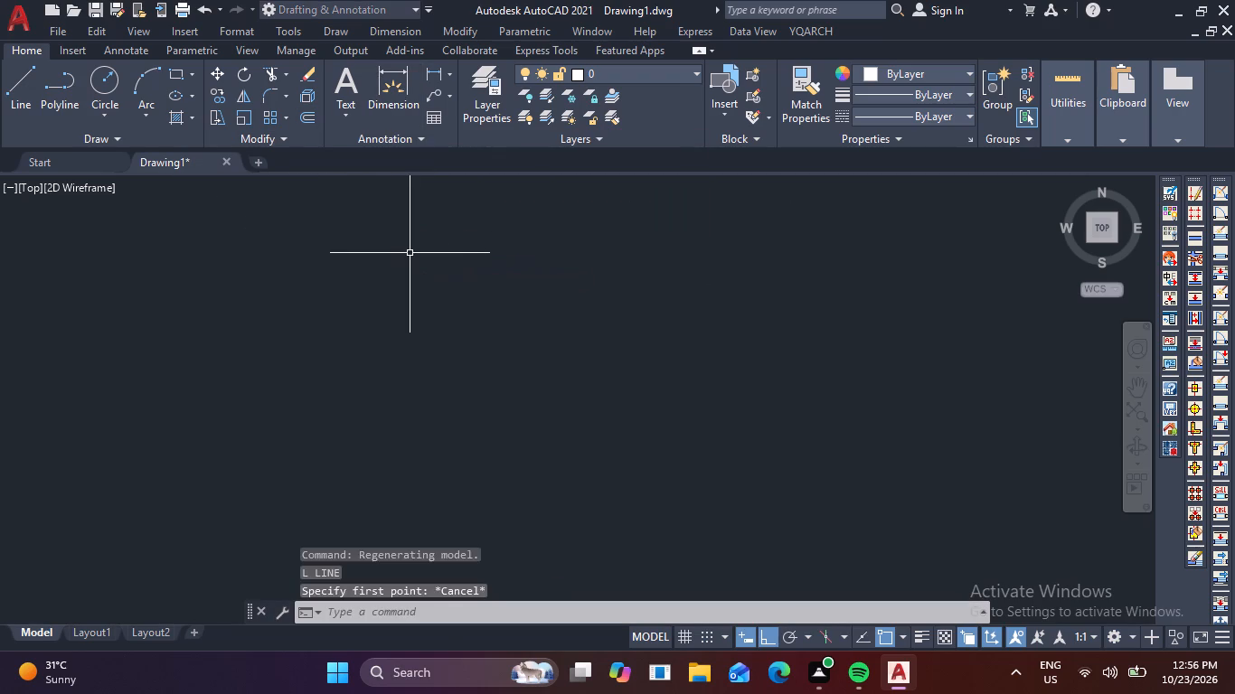
Draw a 12' vertical line straight down from the left end of the horizontal line.
scroll(410, 253, "down", 3)
scroll(400, 239, "up", 1)
middle_click_drag(400, 239, 421, 297)
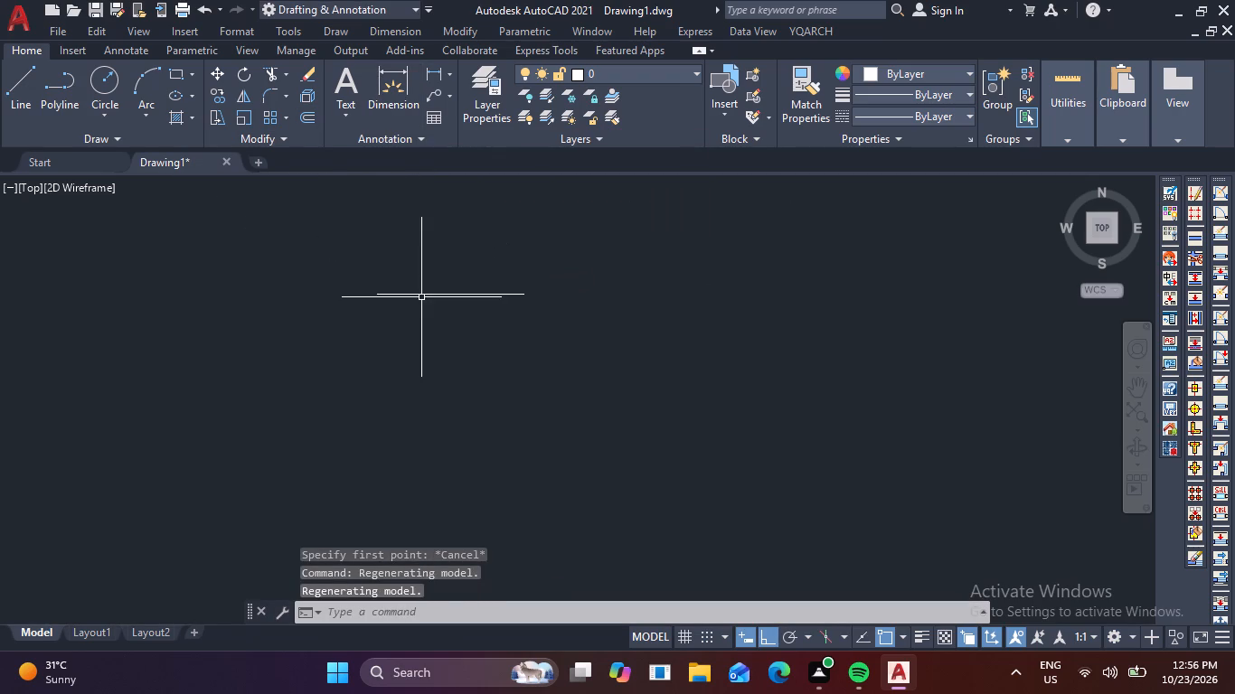
scroll(421, 297, "up", 1)
type("L")
key("space")
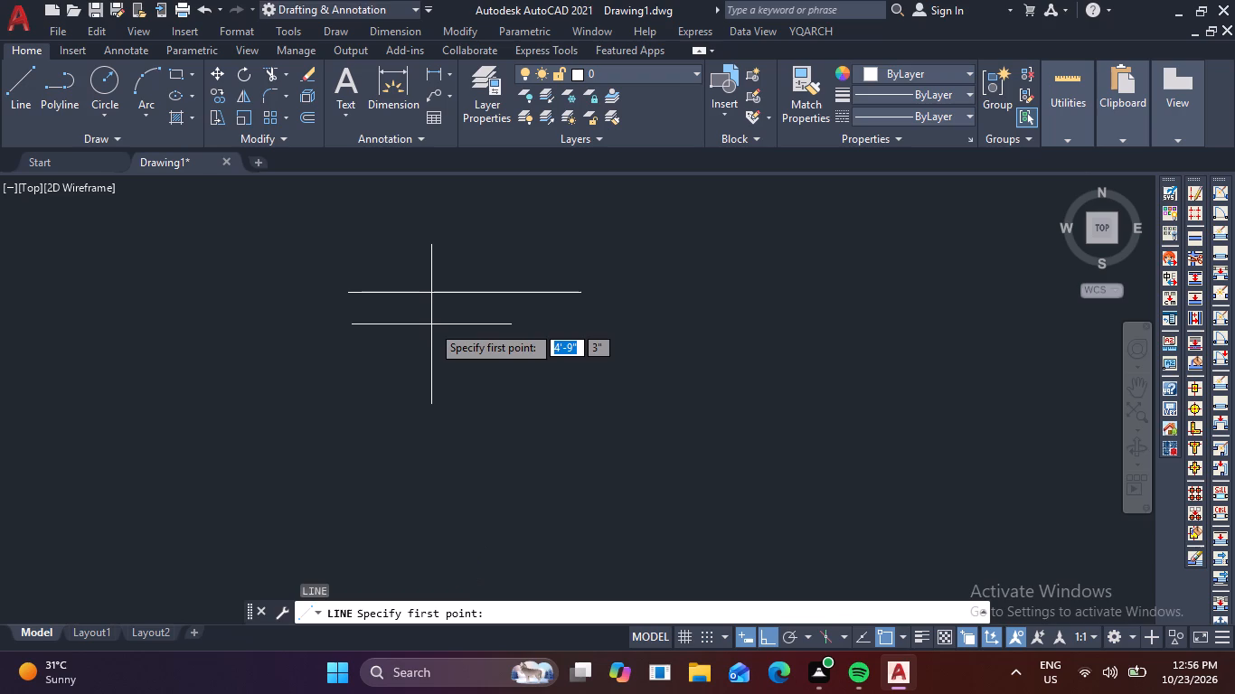
left_click(343, 292)
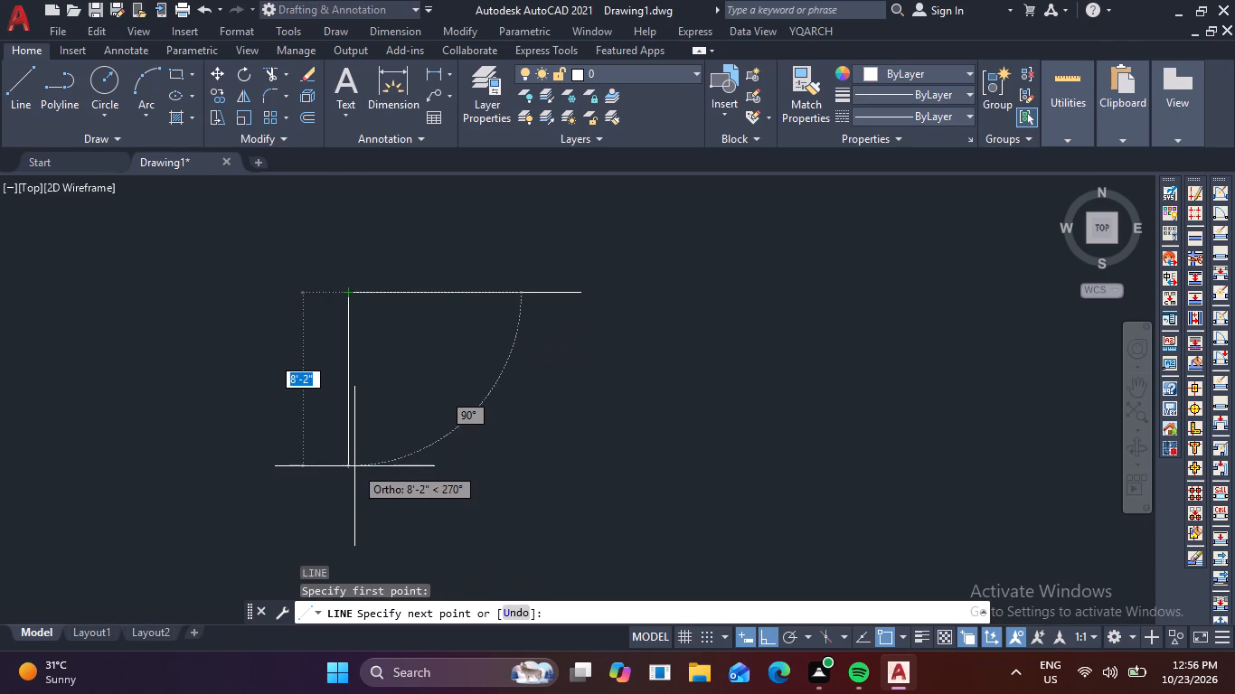
type("12'")
key("Return")
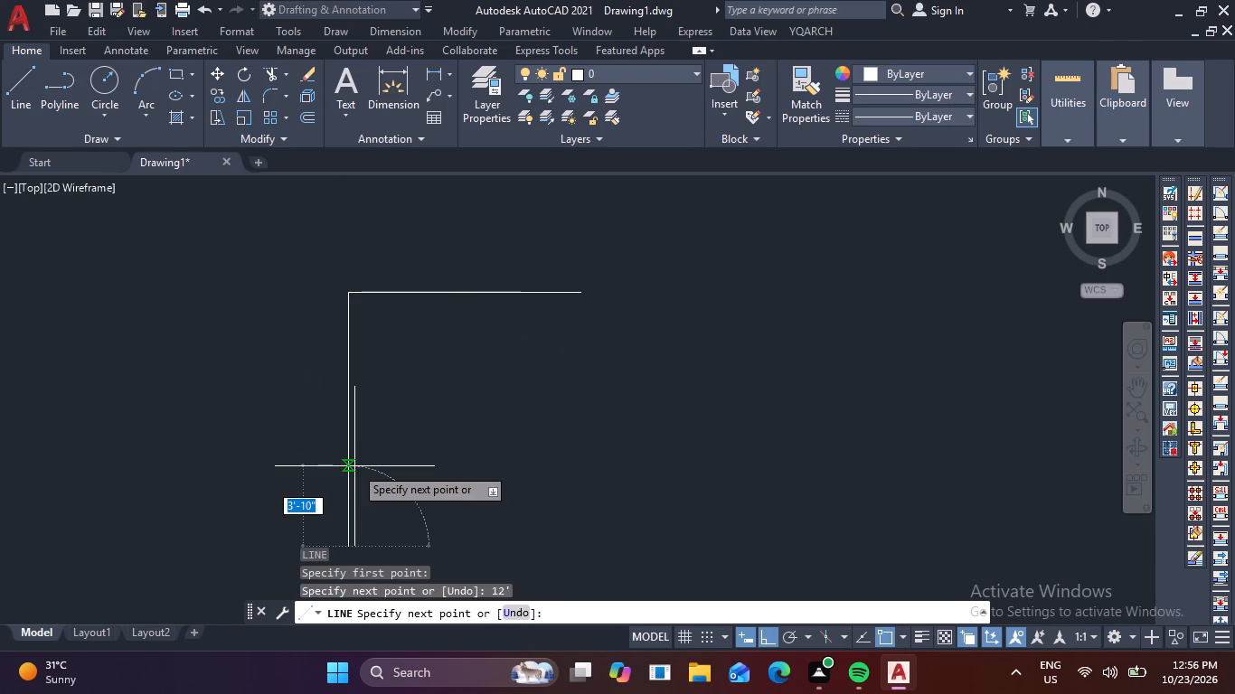
key("Escape")
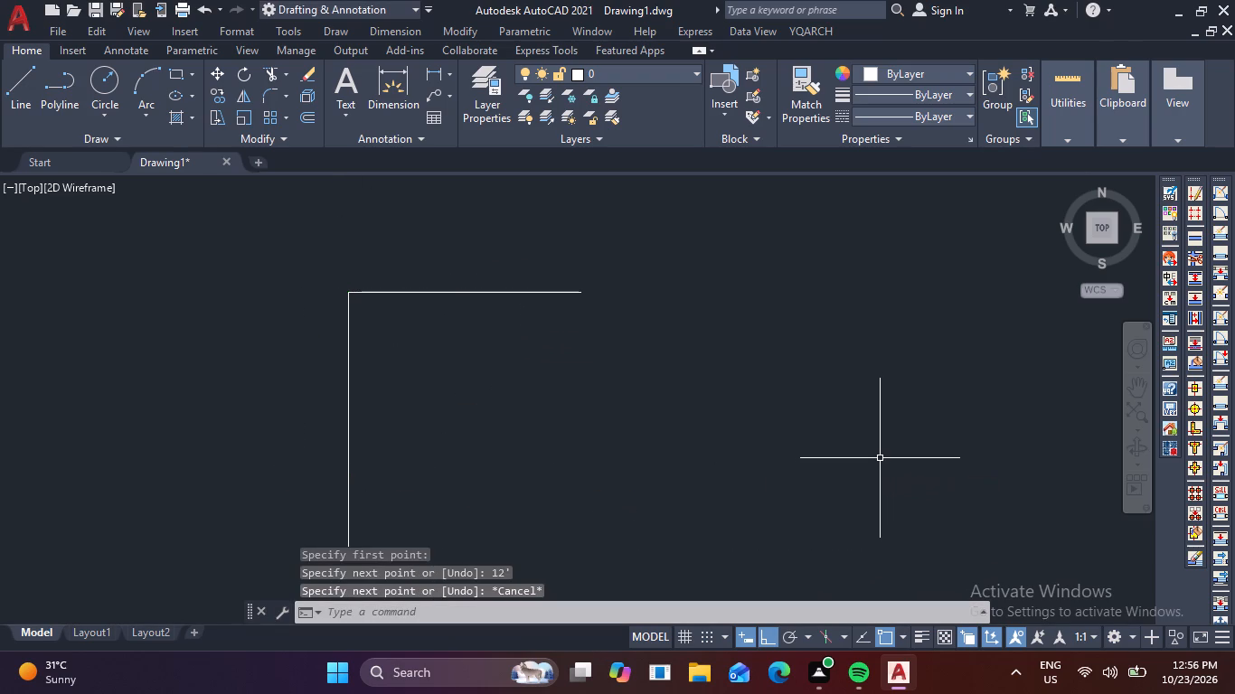
Offset the horizontal line upward and the vertical line to the left by 9" to form the wall thickness.
middle_click_drag(808, 456, 832, 351)
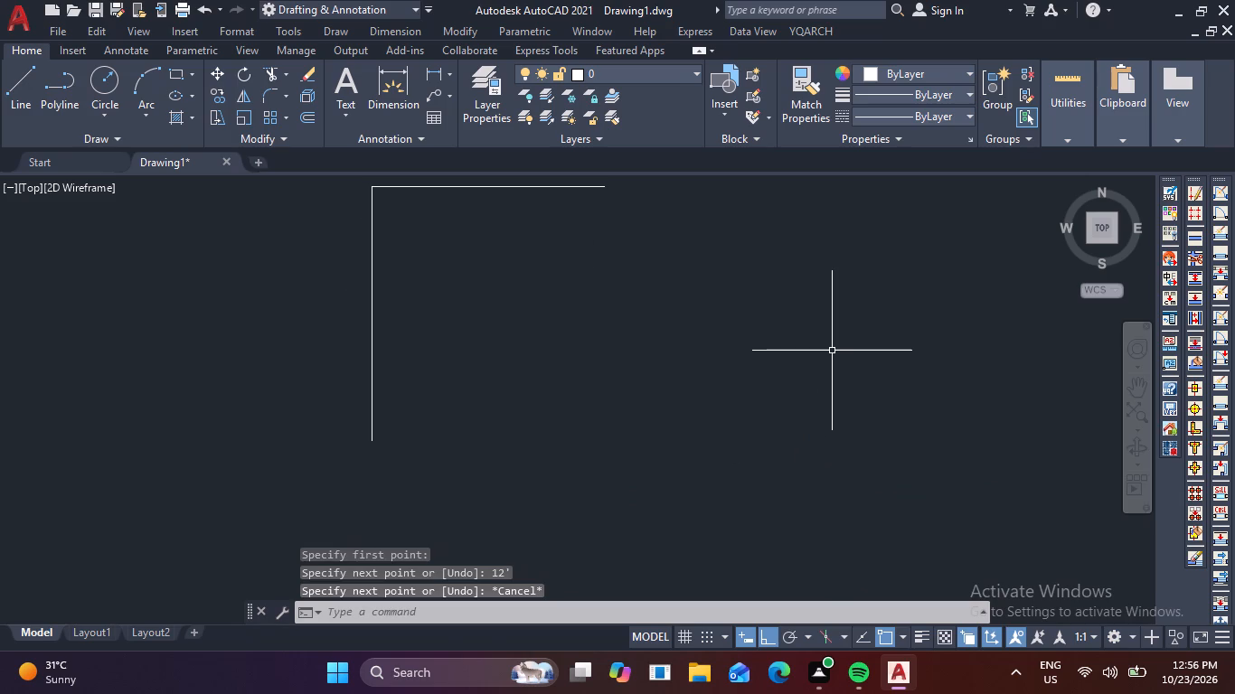
key("o")
key("Return")
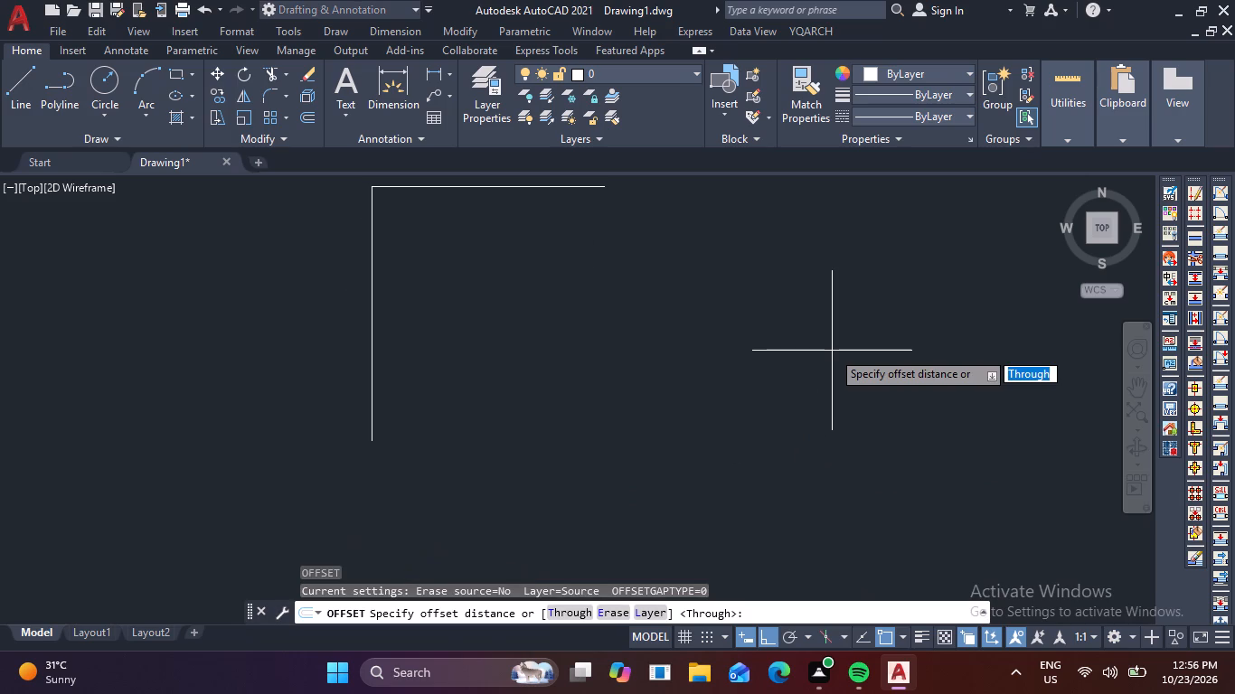
type("9")
key("space")
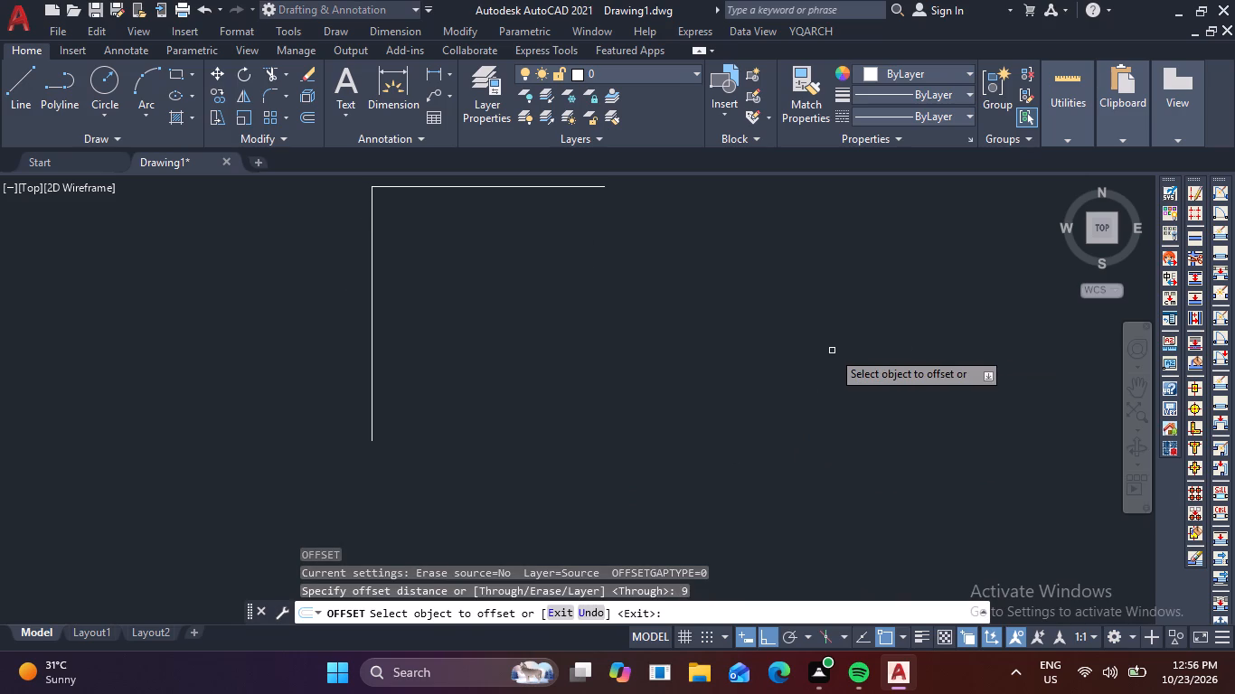
middle_click_drag(579, 289, 573, 356)
left_click(465, 252)
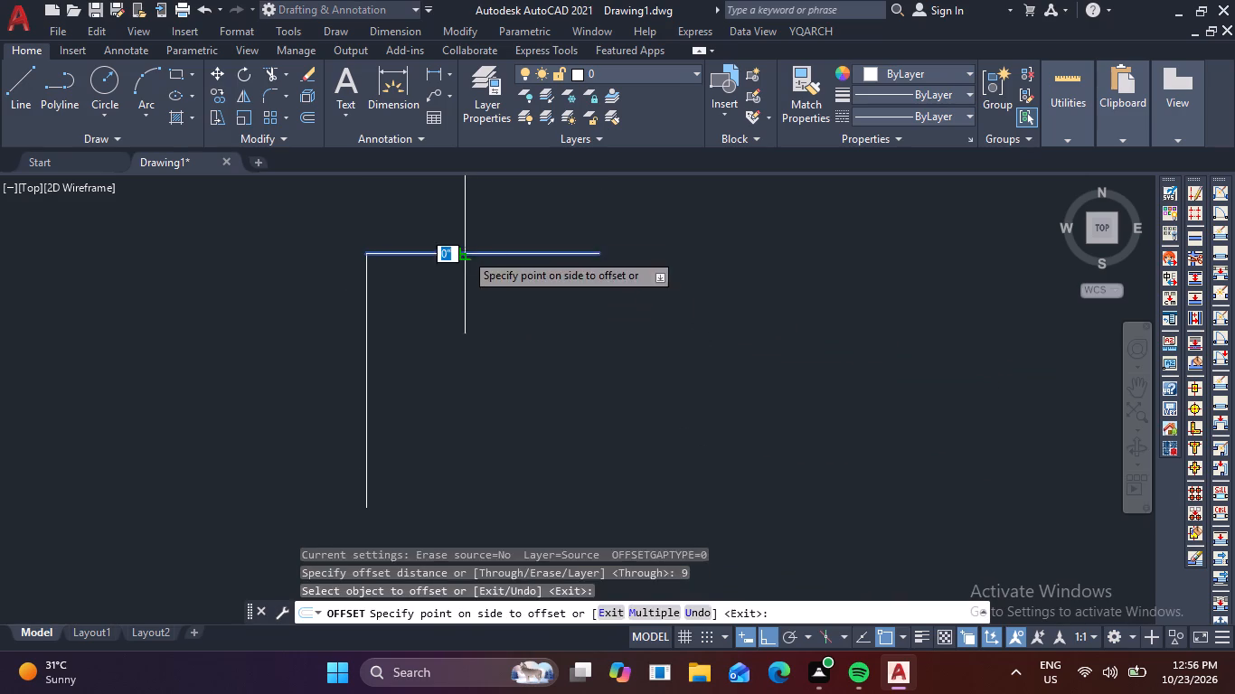
left_click(467, 236)
left_click(368, 290)
left_click(331, 313)
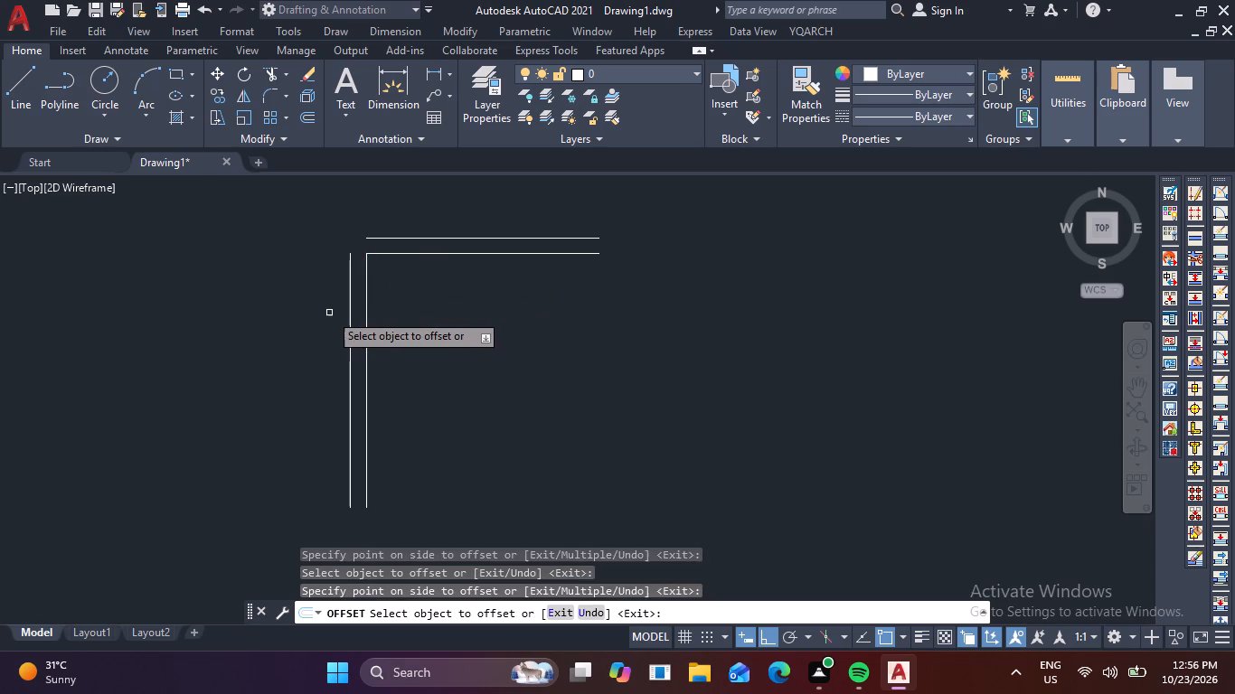
key("Escape")
Fillet the two outer wall lines with zero radius so they meet at a sharp top-left corner.
key("f")
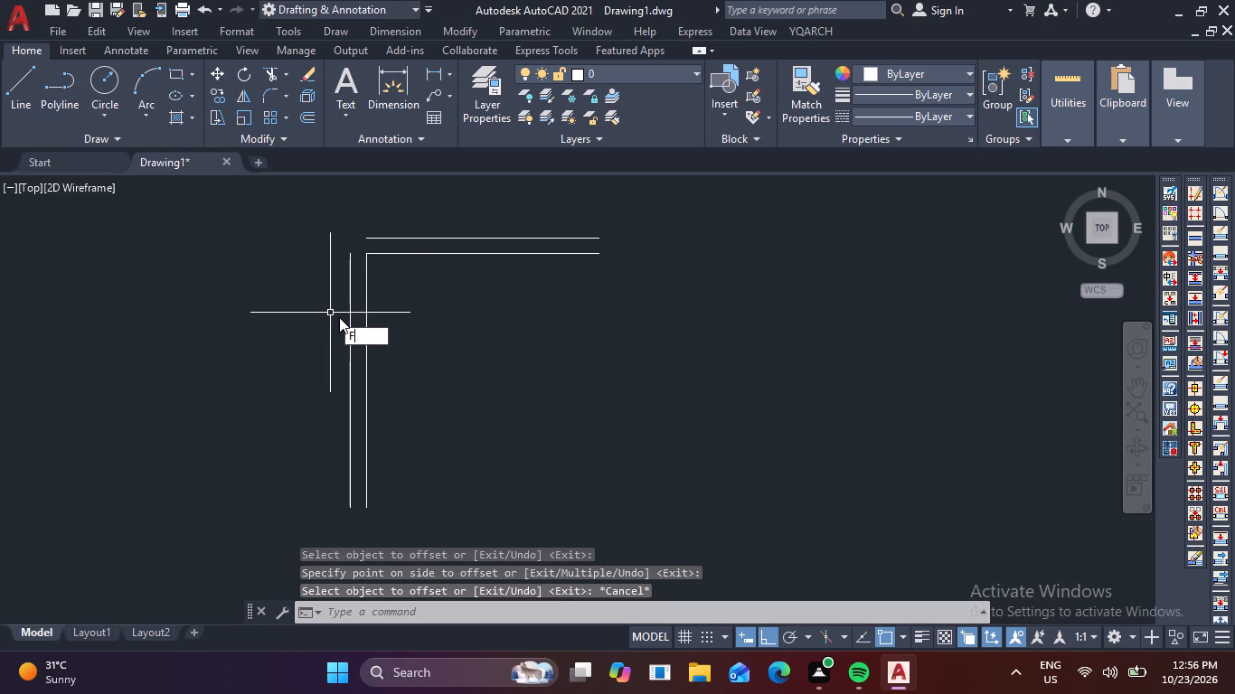
key("space")
left_click(373, 239)
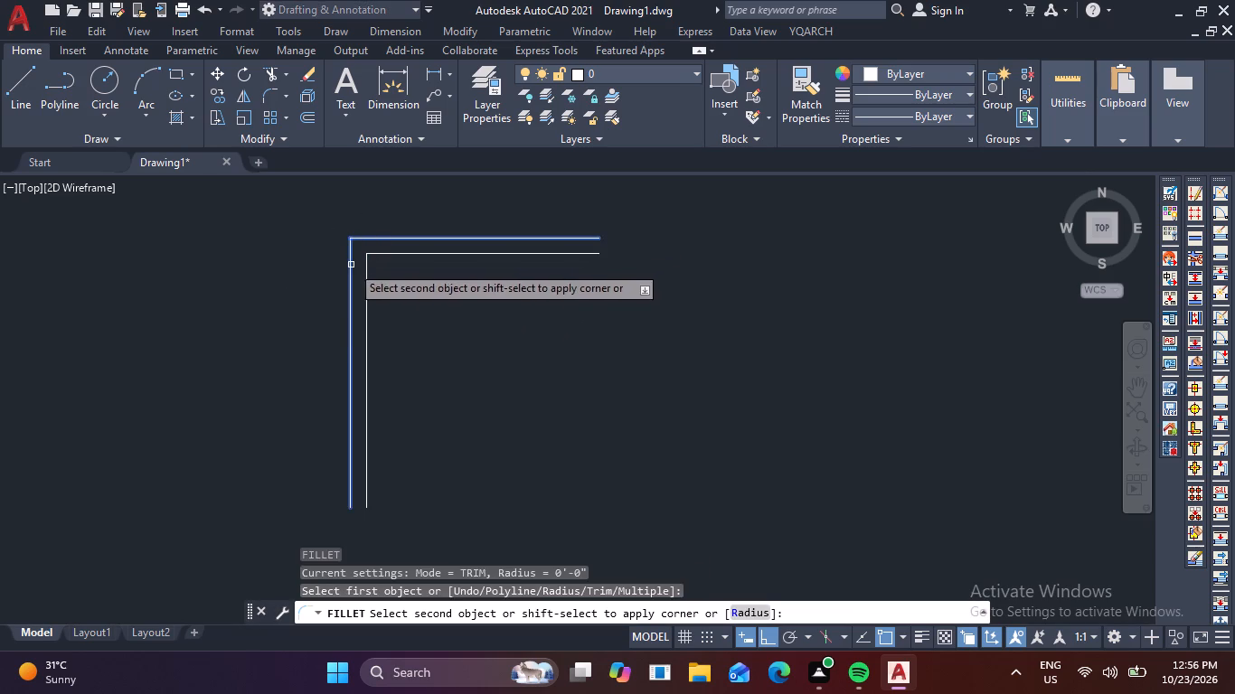
left_click(352, 268)
key("Escape")
key("Escape")
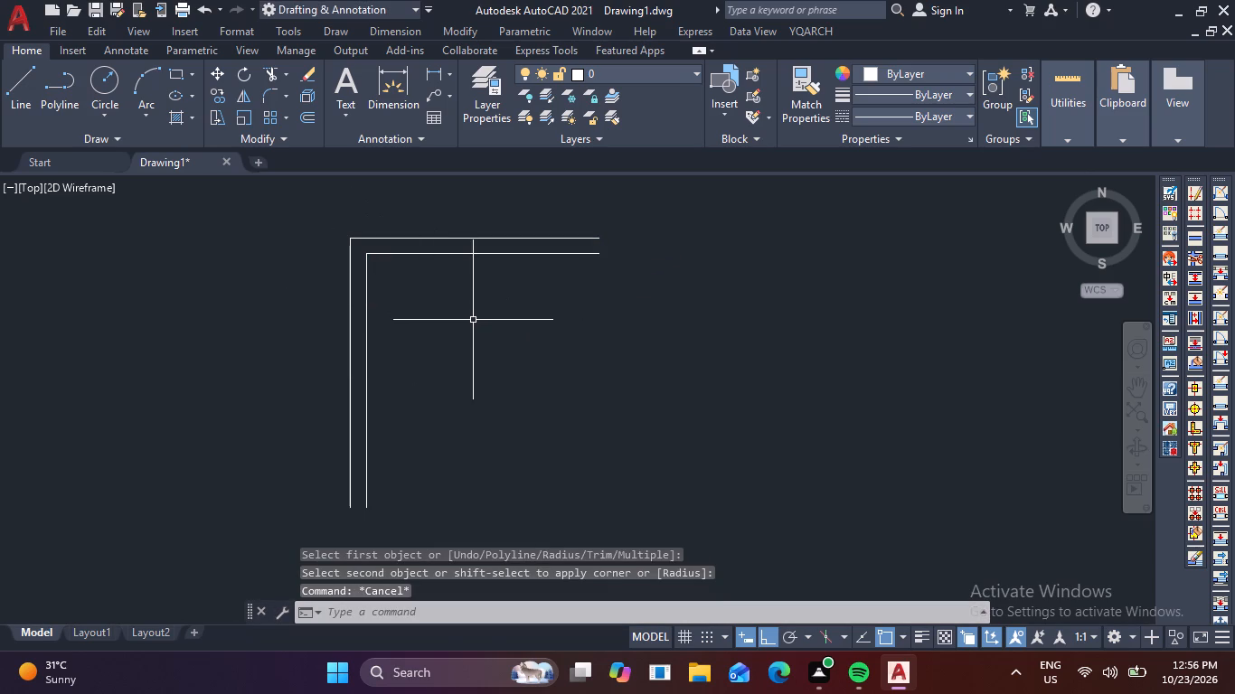
Offset the left room's inner vertical line 11' to the right, and offset the new line 6" outward to form a partition.
key("o")
key("Return")
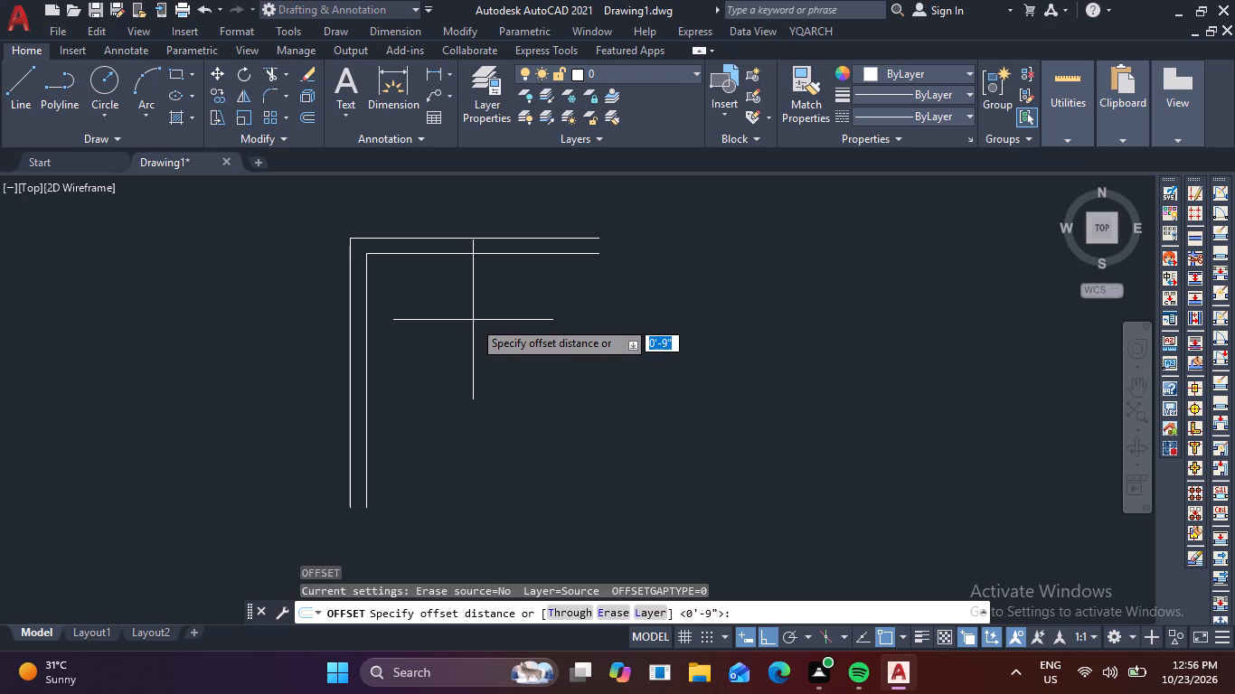
type("5'")
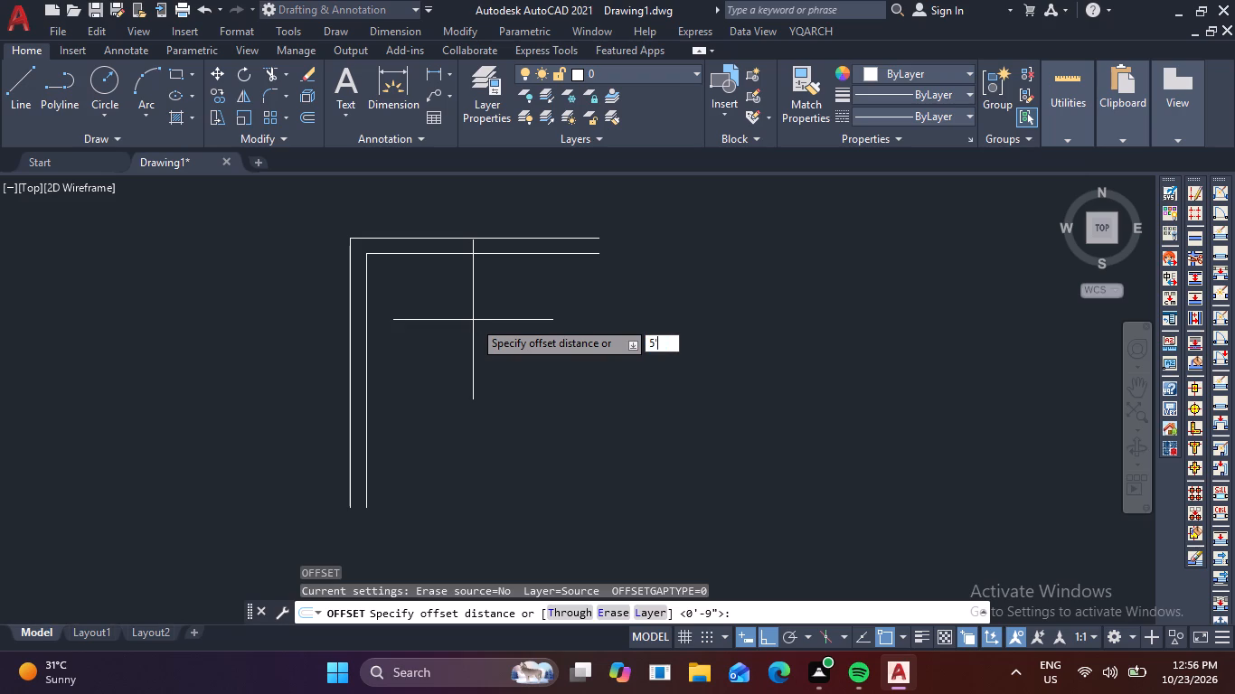
key("BackSpace")
key("BackSpace")
type("11'")
key("Return")
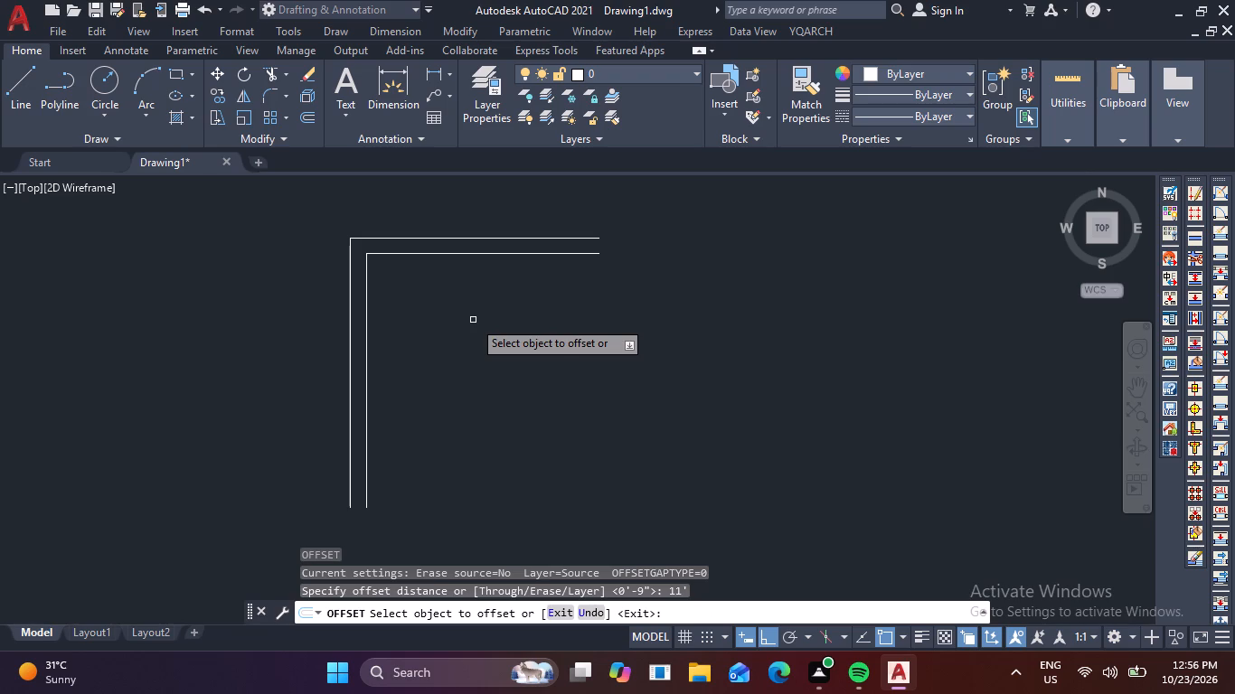
left_click(366, 308)
left_click(680, 340)
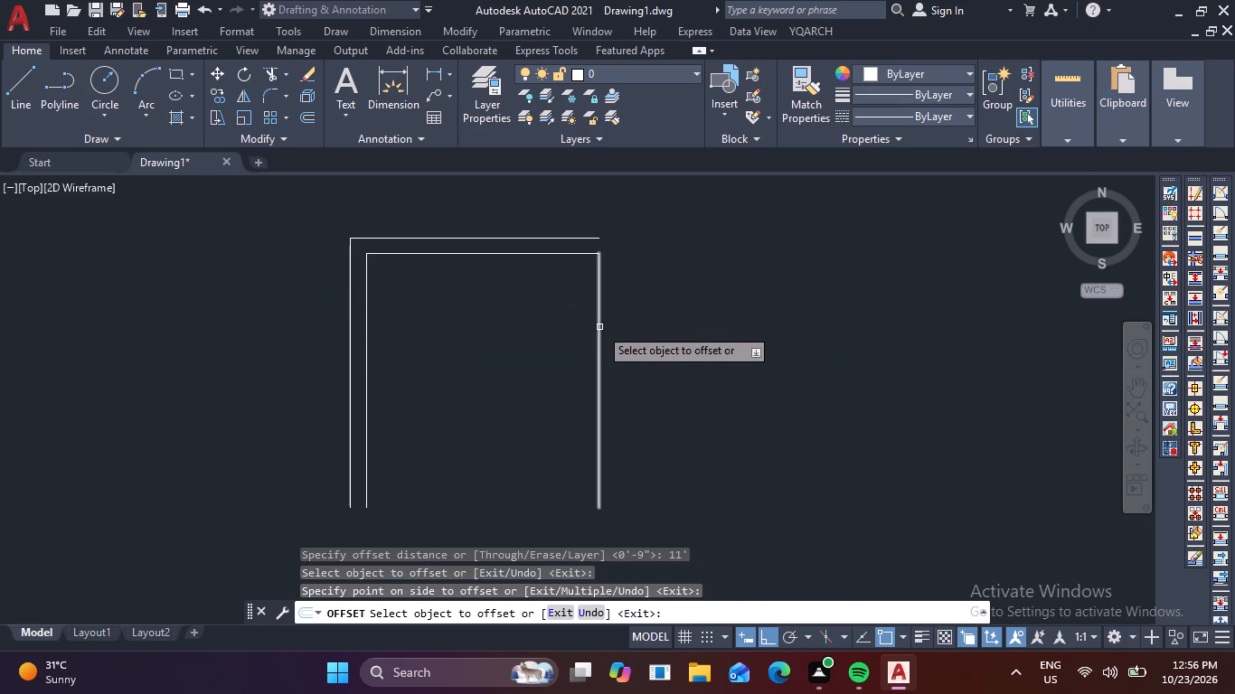
left_click(599, 327)
type("6")
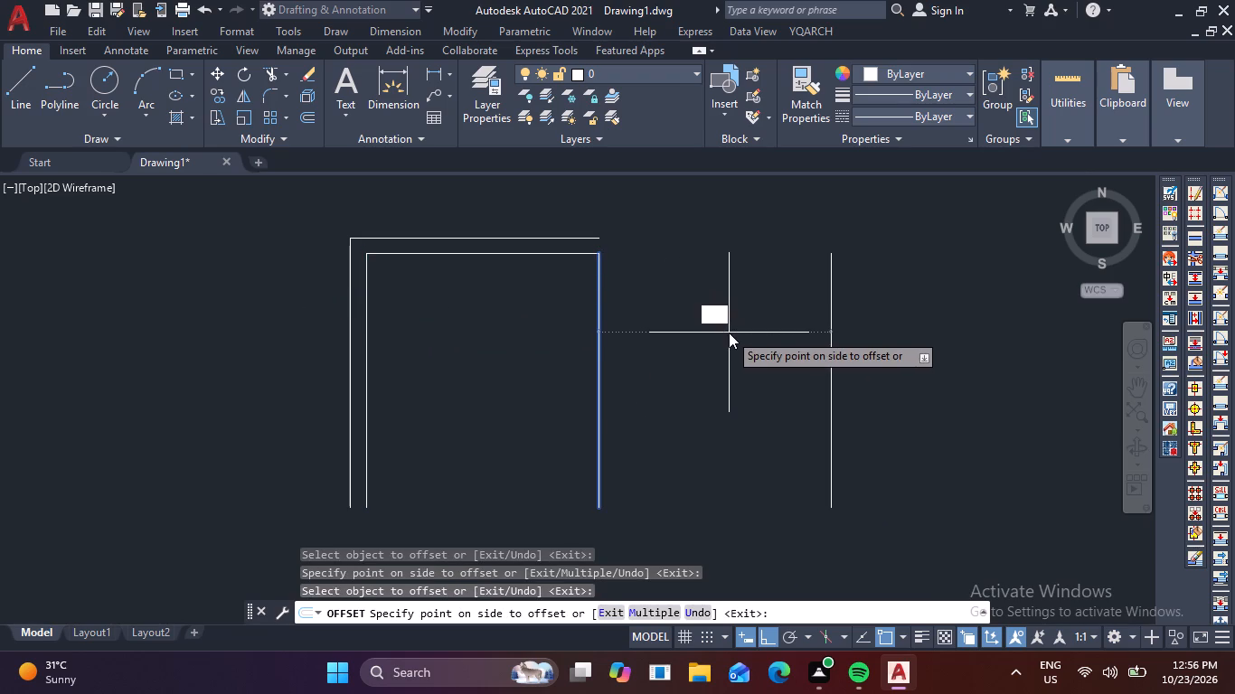
key("space")
Offset the partition's right line 5' to the right, and offset the result another 6" to form a second partition.
left_click(608, 380)
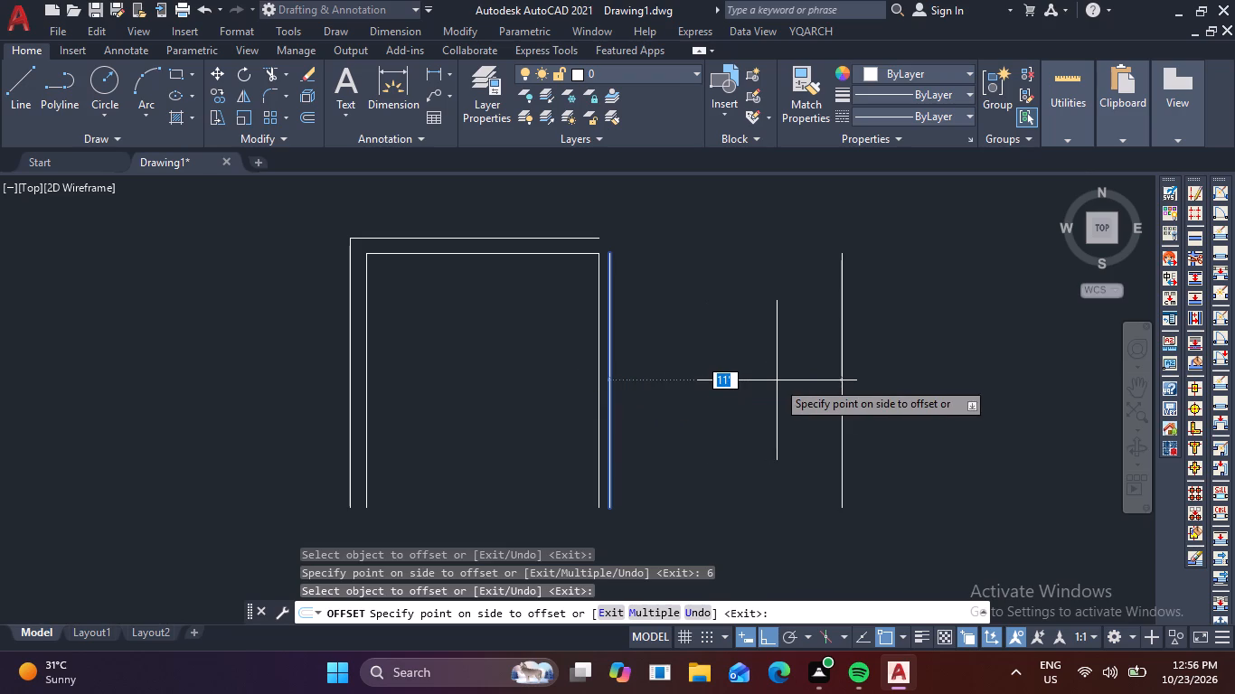
type("5'")
key("space")
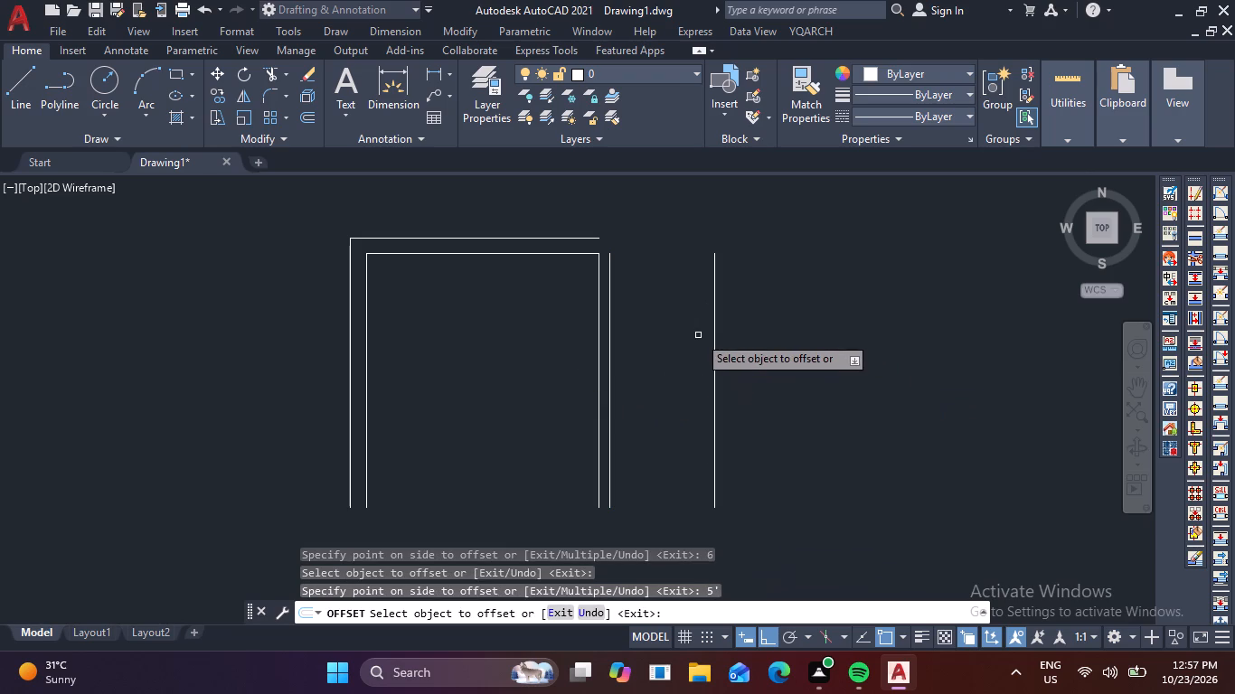
left_click(712, 343)
left_click(717, 357)
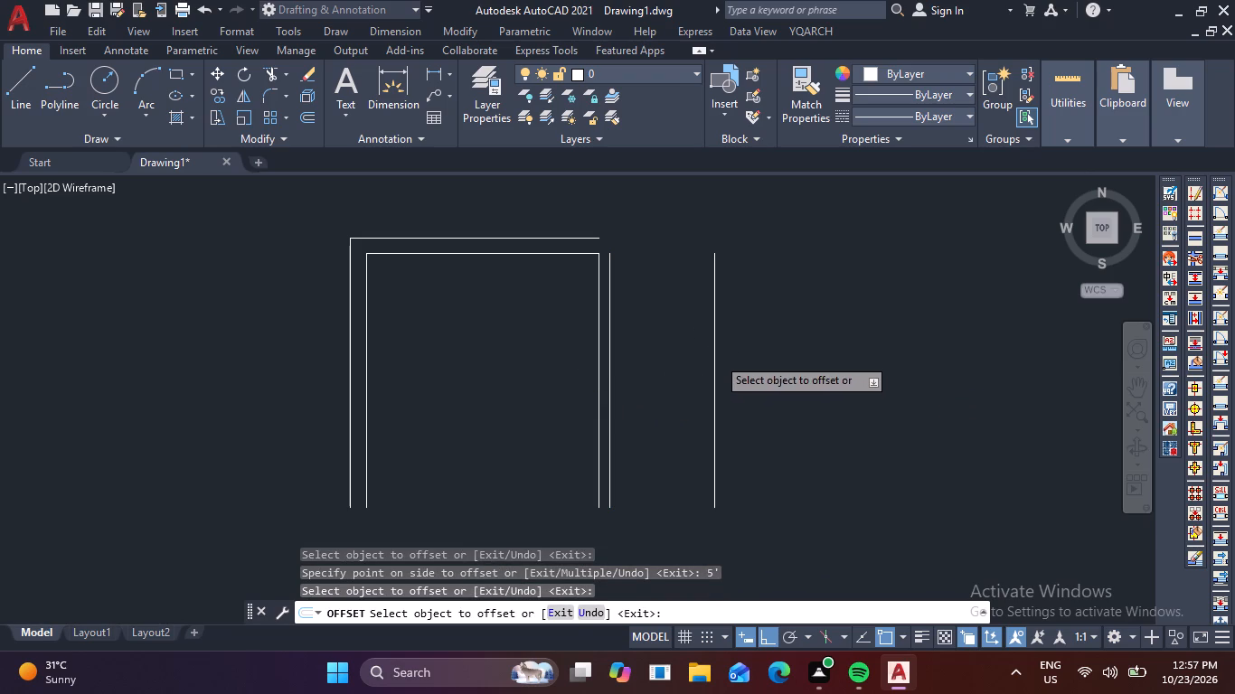
type("6")
key("space")
Offset the second partition's right line 9' to the right, and offset that line 9" further to form the right exterior wall.
middle_click_drag(802, 370, 787, 370)
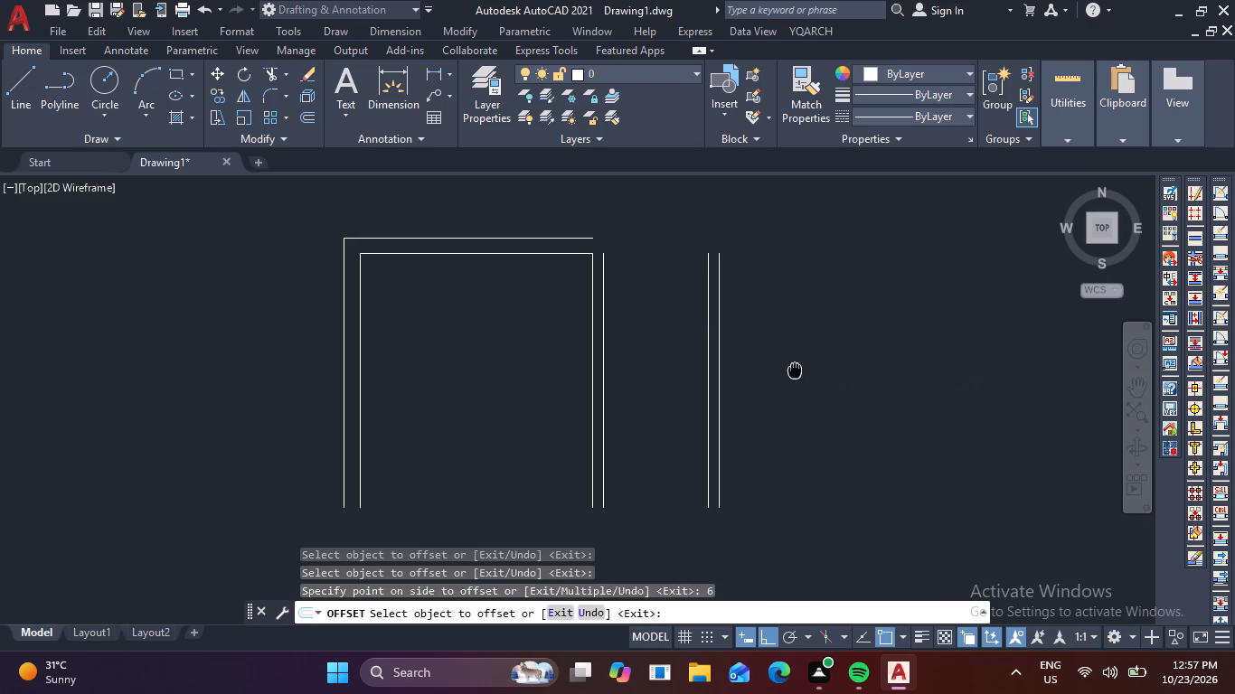
middle_click_drag(787, 370, 536, 308)
left_click(461, 314)
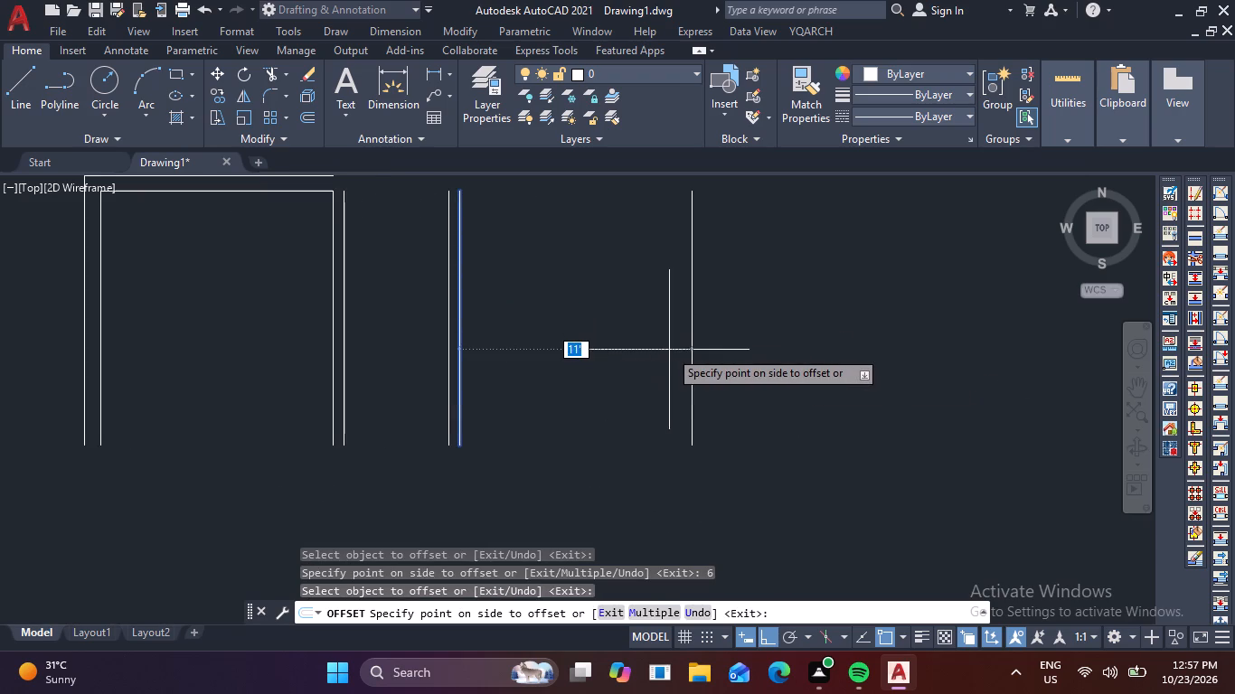
type("9'")
key("Return")
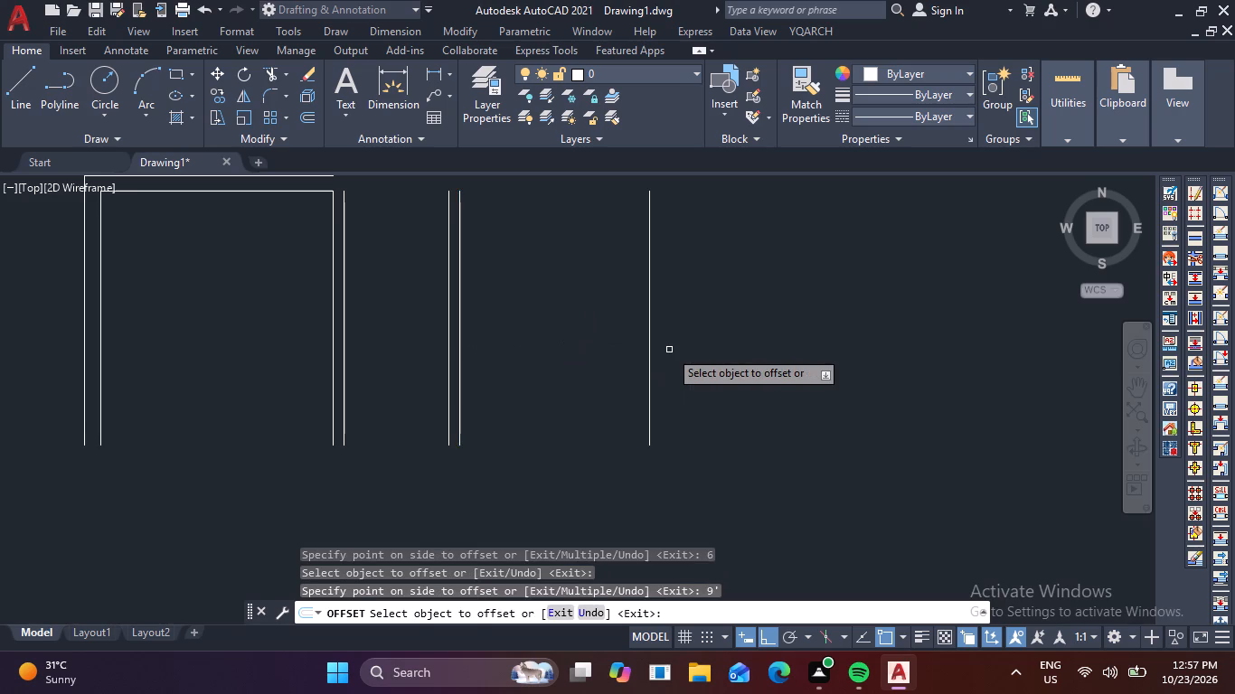
left_click(651, 337)
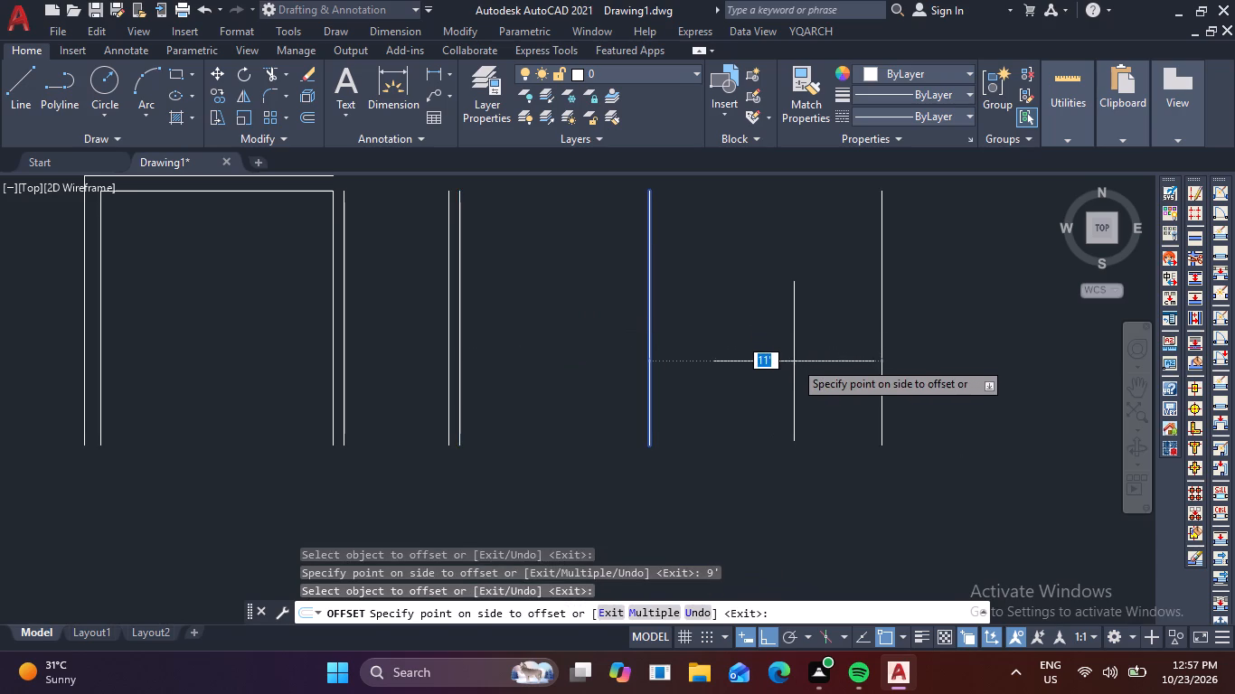
type("9")
key("space")
key("Escape")
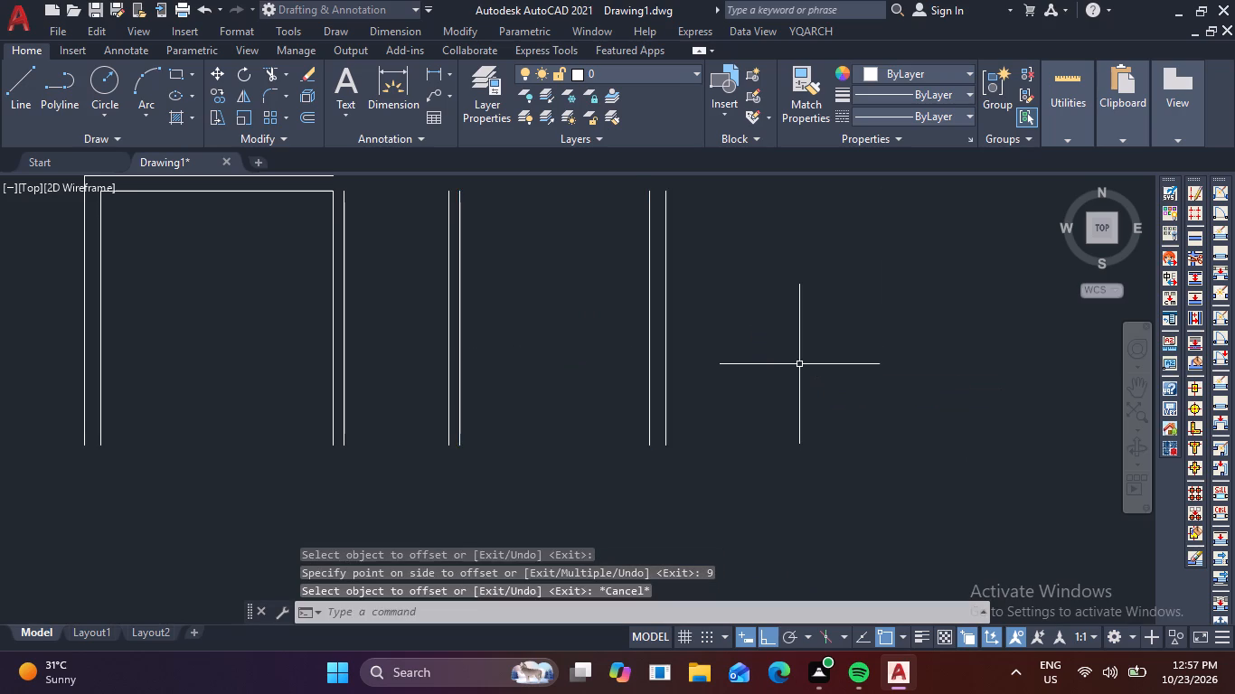
Fillet the inner and outer top wall lines to the matching right exterior wall lines at zero radius to close the top-right corner.
key("f")
key("space")
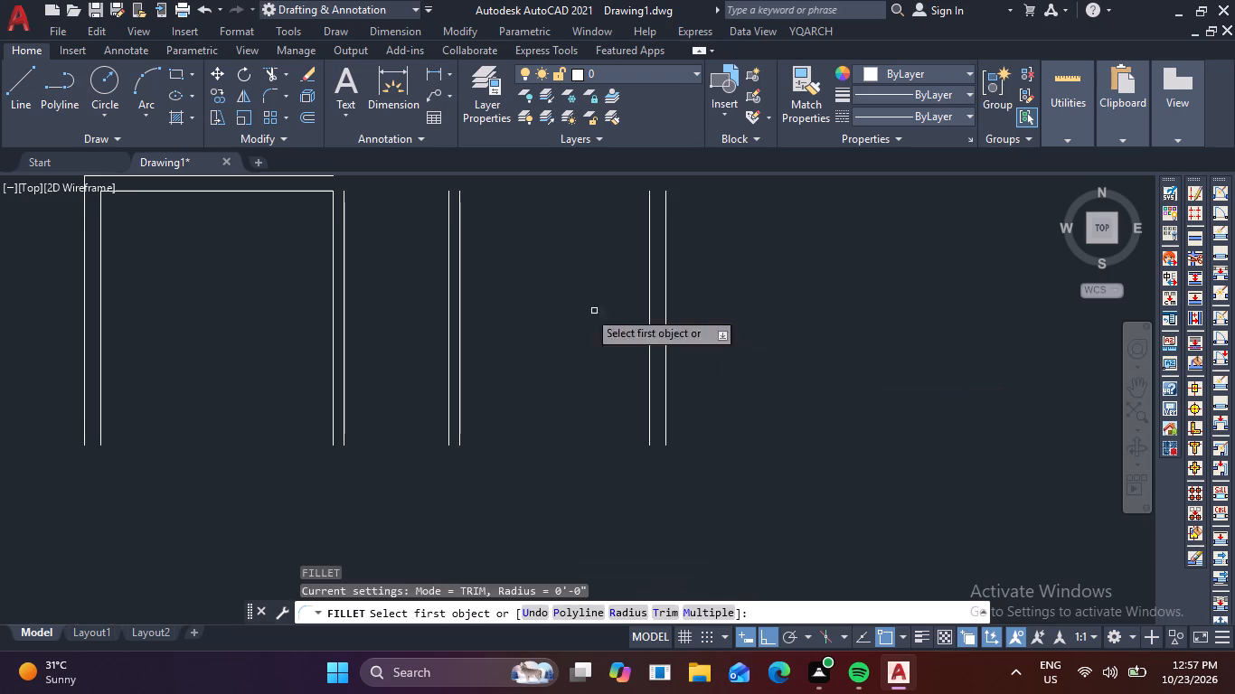
left_click(321, 192)
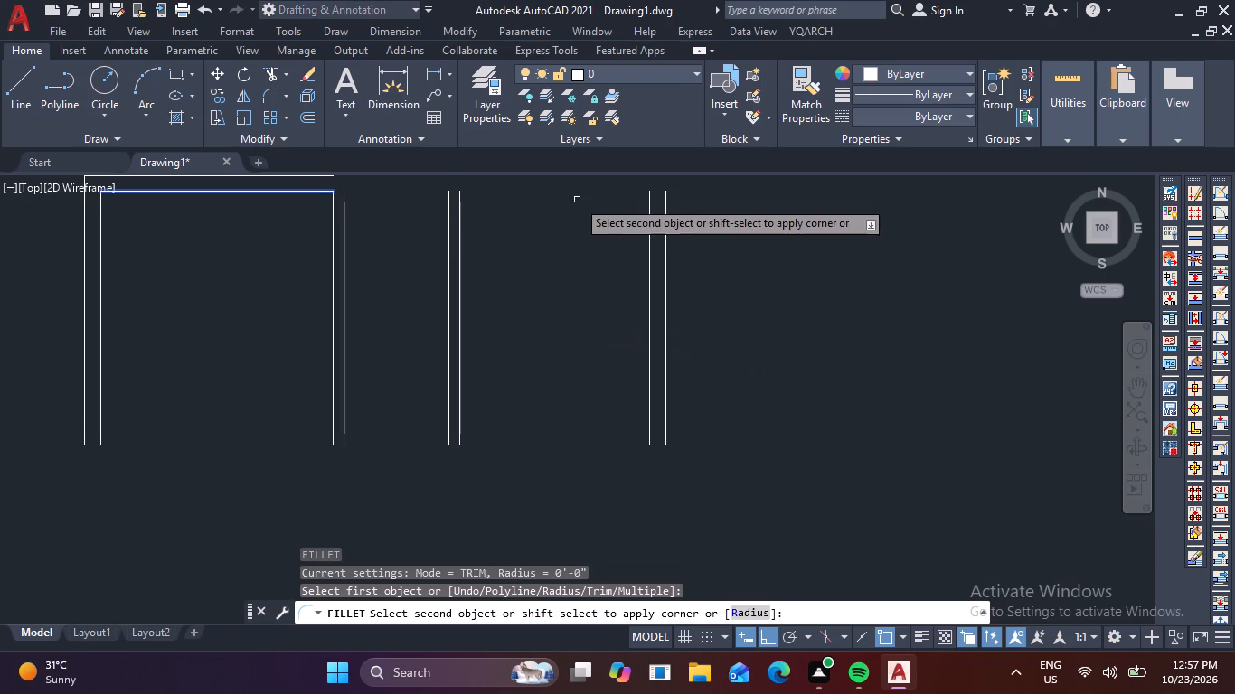
left_click(649, 230)
middle_click_drag(555, 258, 552, 329)
key("space")
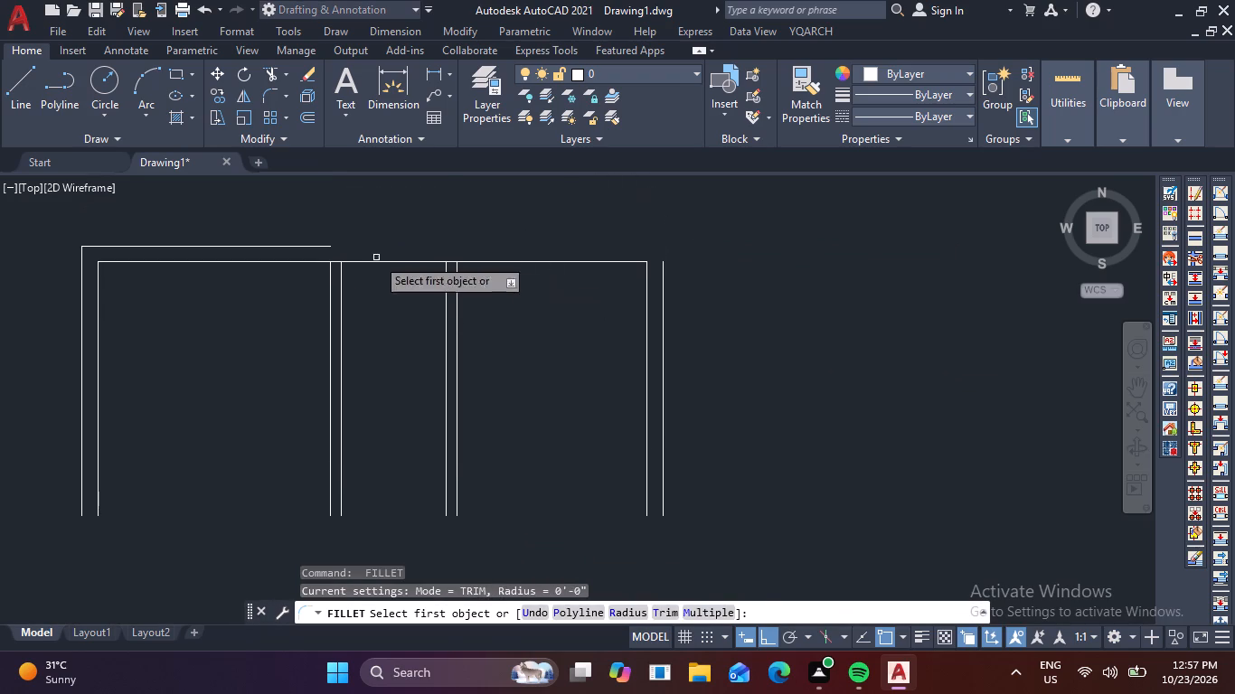
left_click(325, 247)
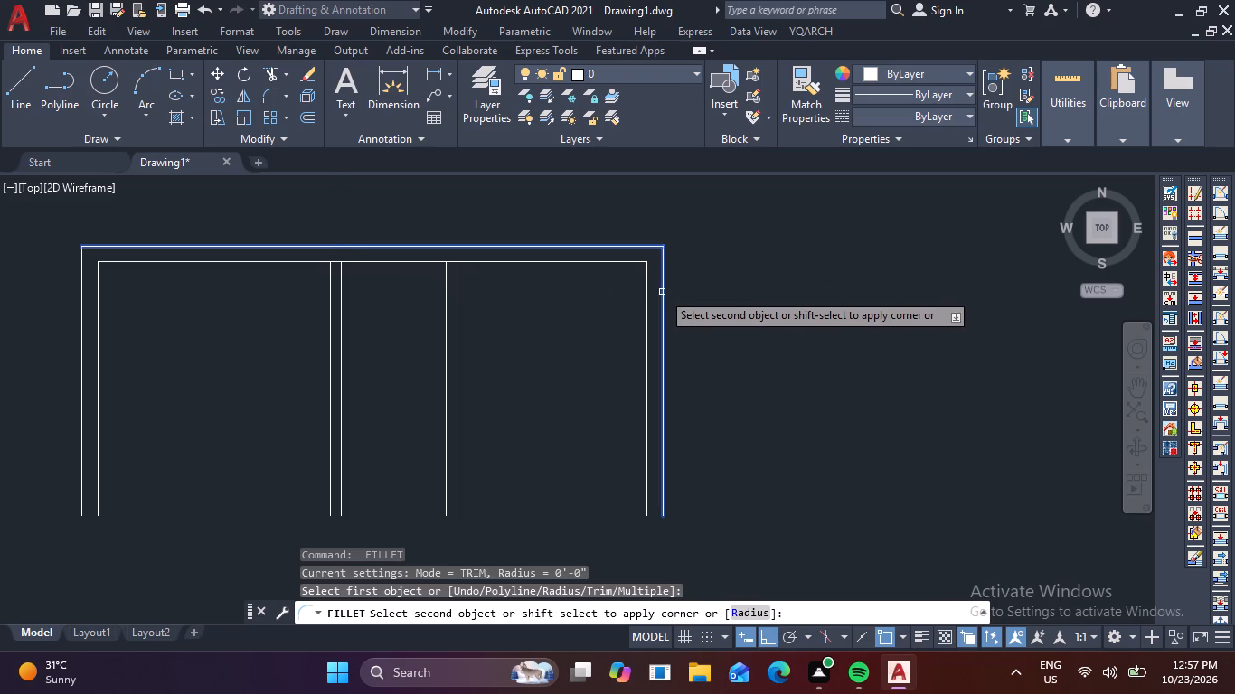
left_click(662, 292)
key("Escape")
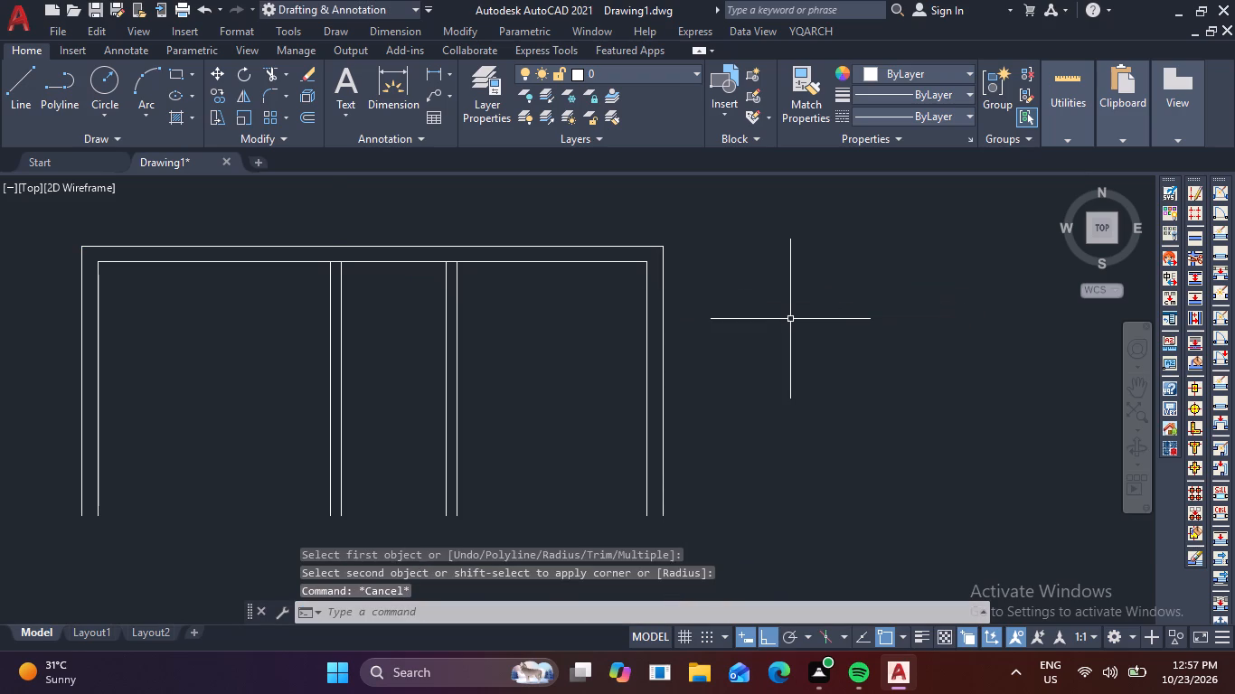
key("Escape")
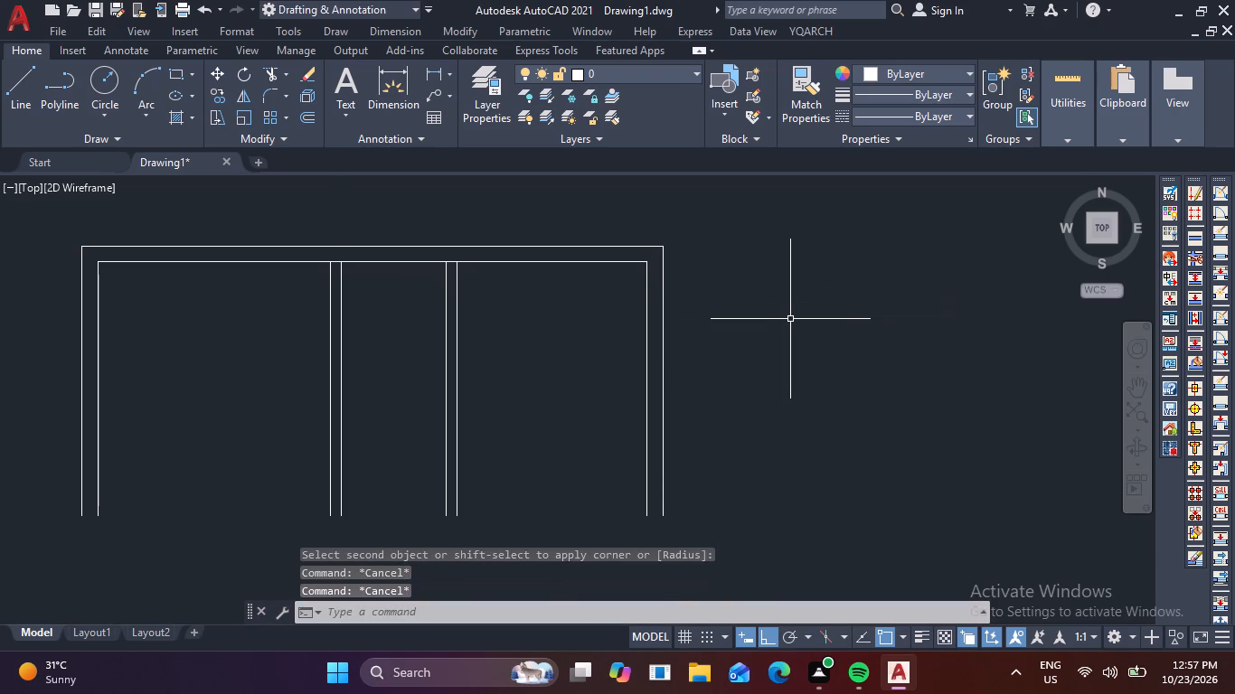
Trim the inner top wall line where it crosses the two 6" partitions.
type("TR")
key("space")
scroll(330, 278, "up", 3)
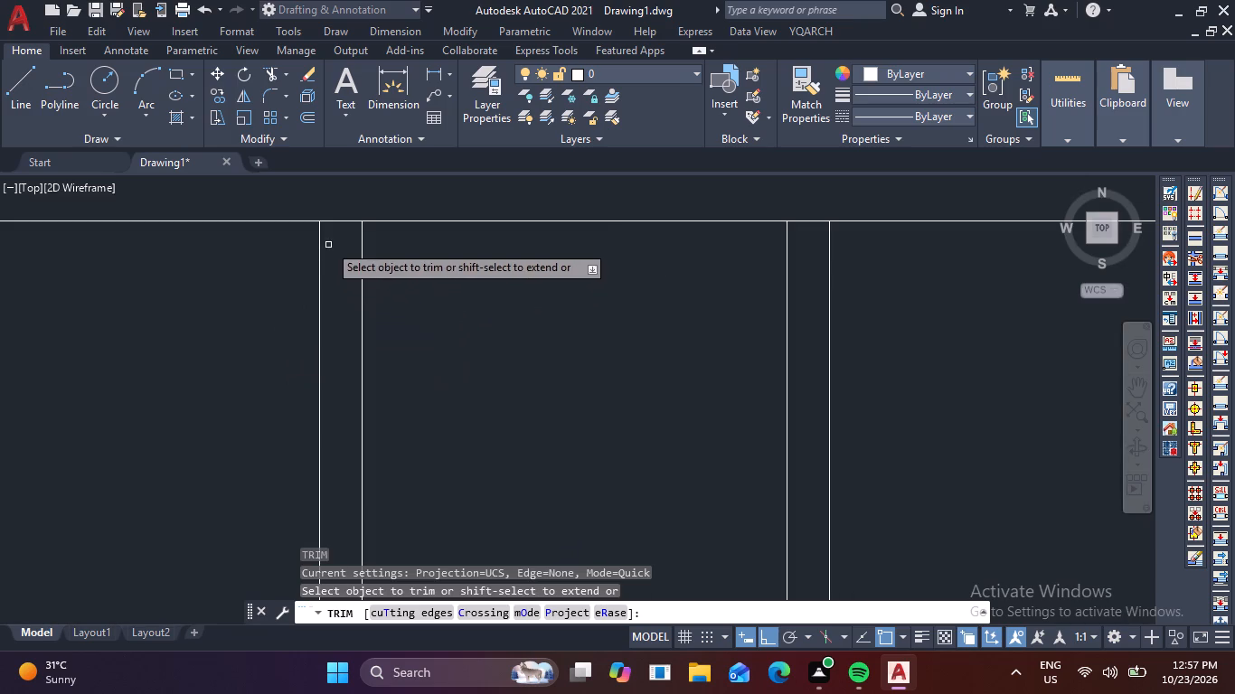
left_click(351, 202)
left_click(338, 234)
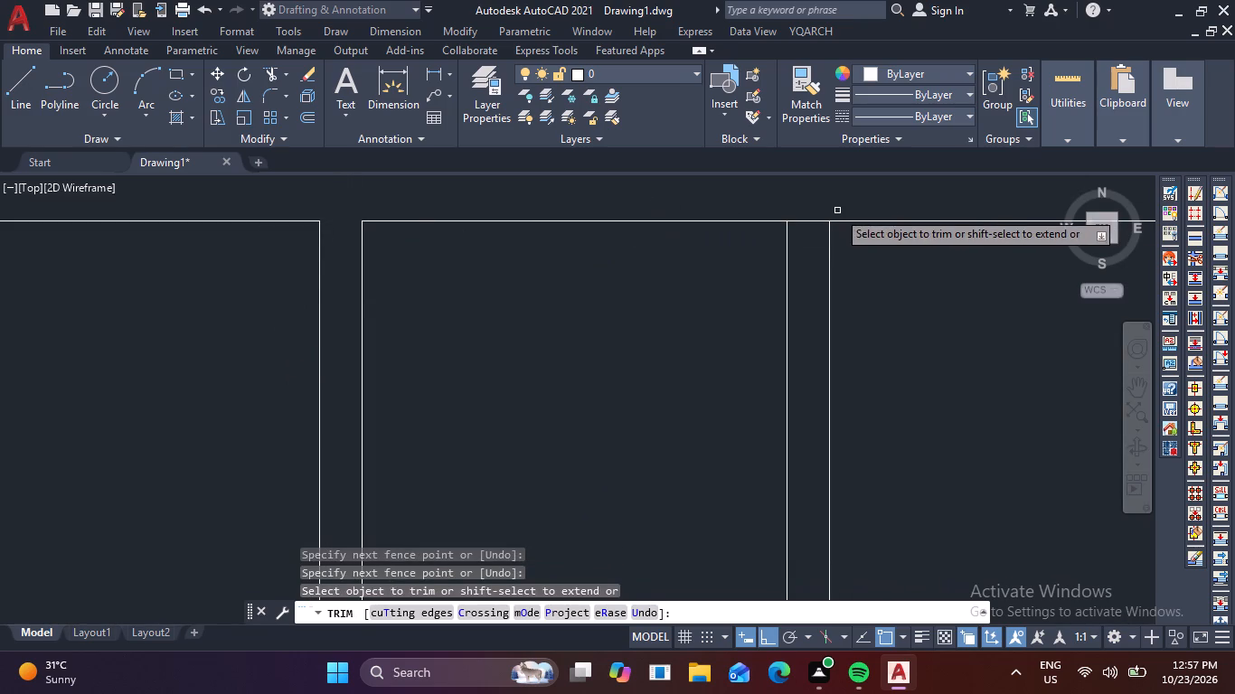
left_click(806, 211)
left_click(806, 235)
key("Escape")
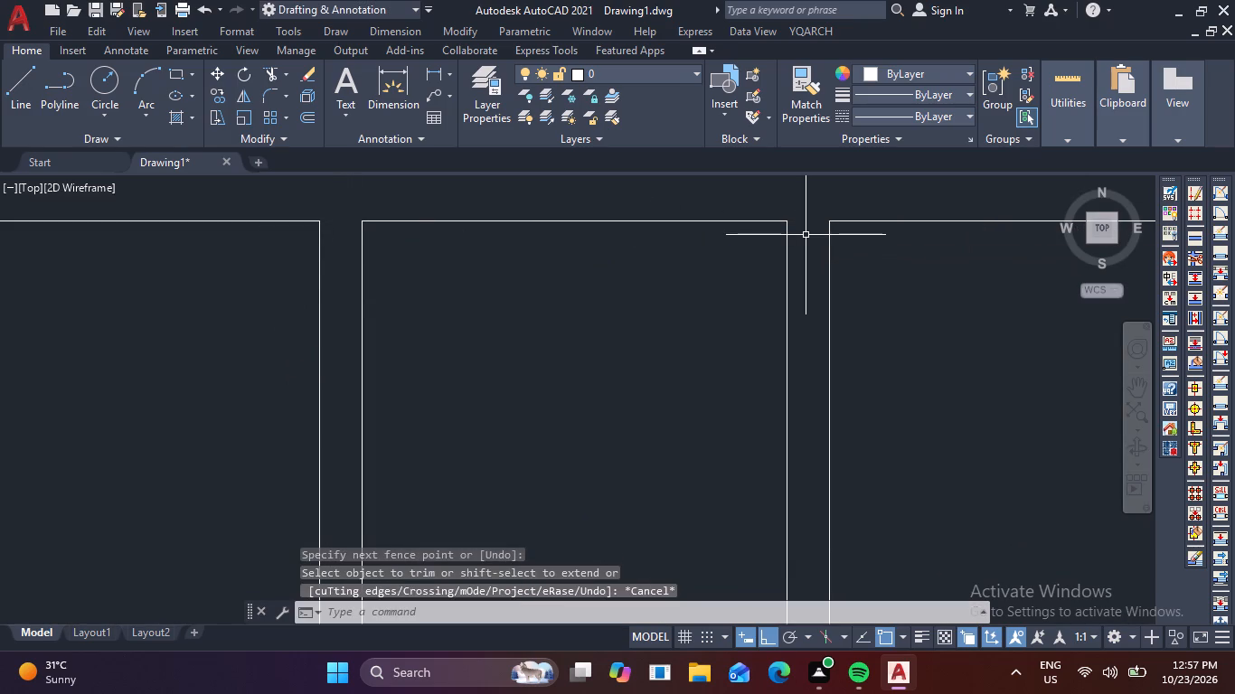
key("Escape")
Offset the left room's inner top line 12' downward, and offset the new line 6" further down to form its bottom wall.
scroll(790, 248, "down", 3)
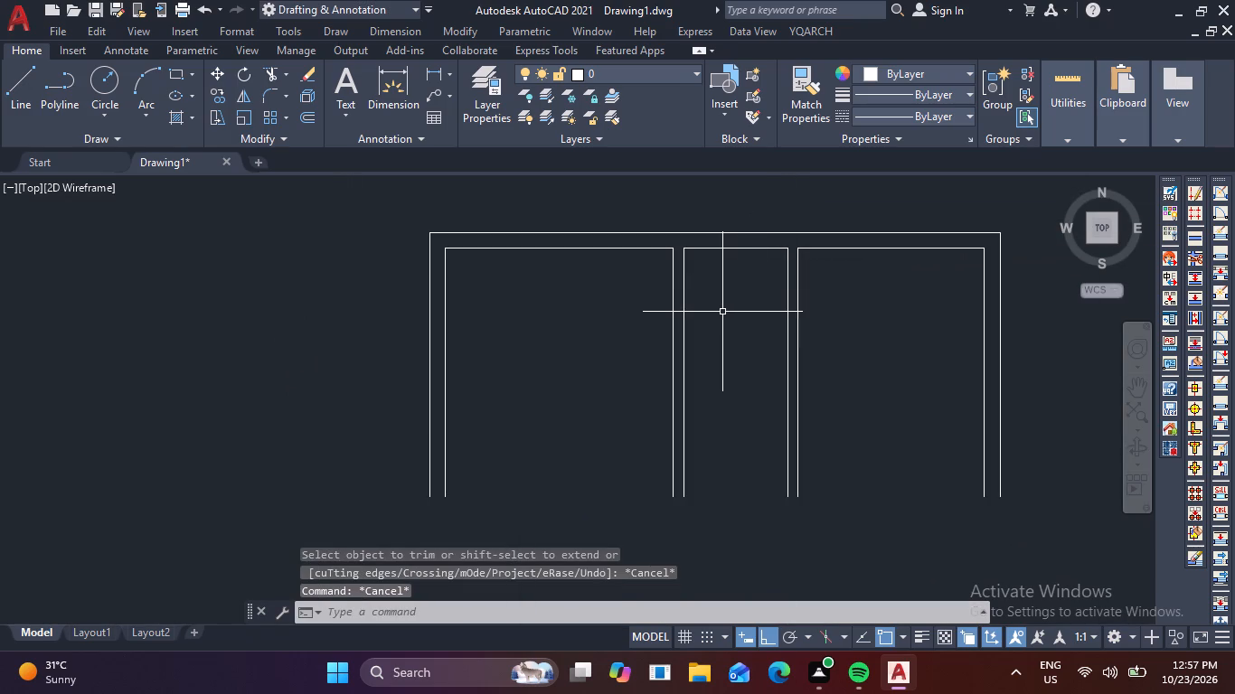
key("o")
key("Return")
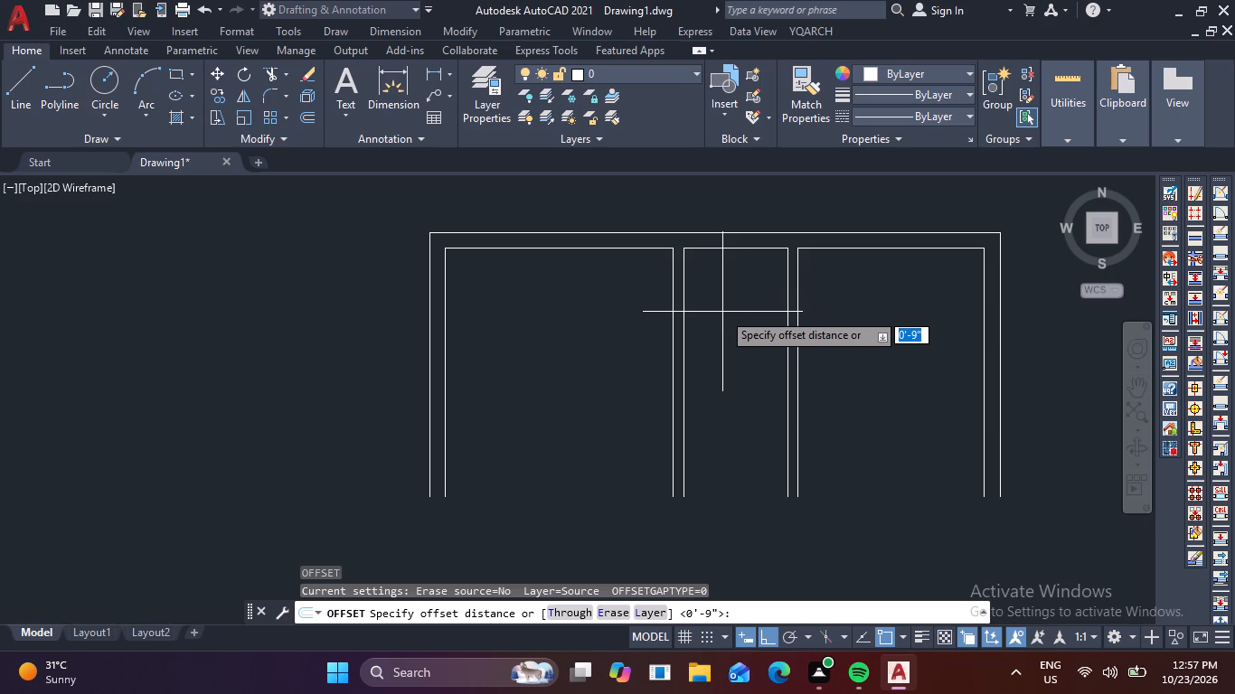
type("12'")
key("Return")
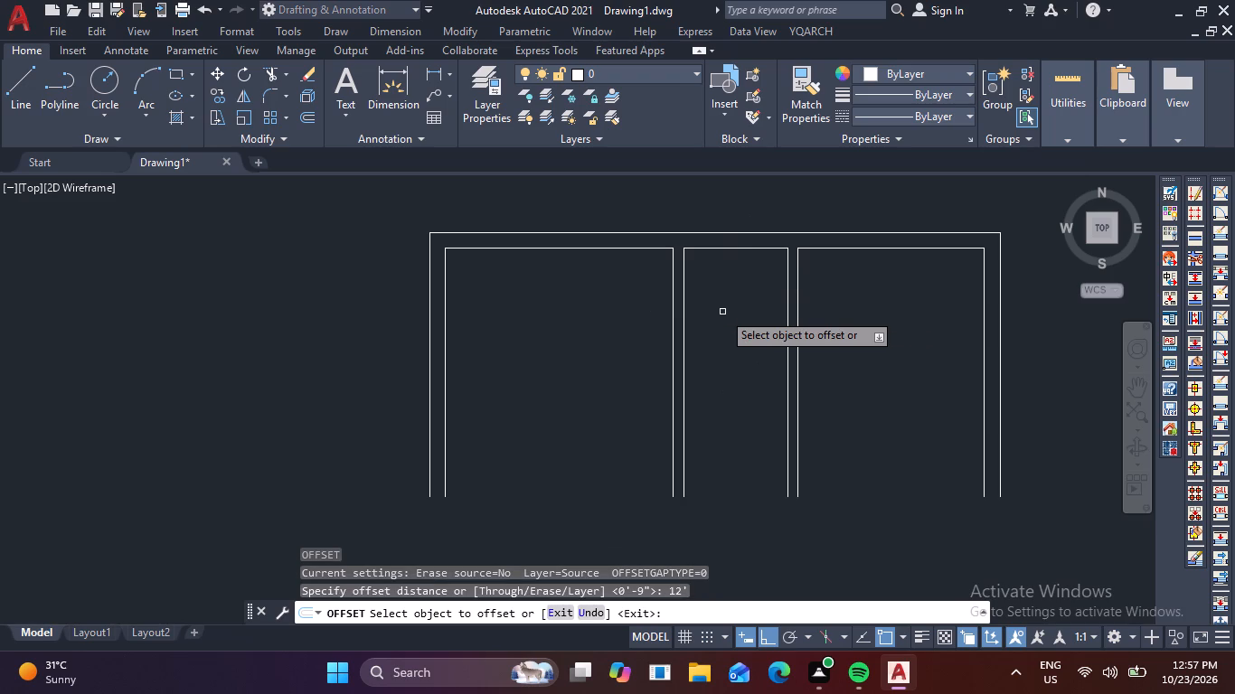
left_click(629, 247)
left_click(592, 344)
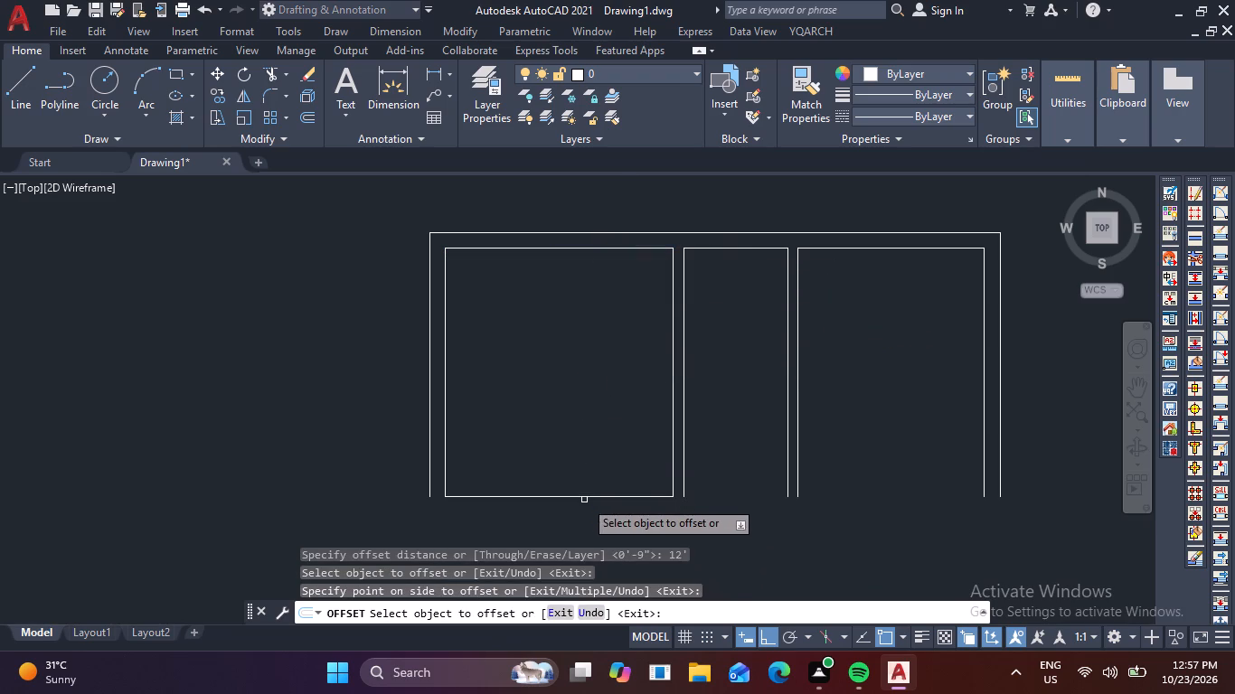
middle_click_drag(603, 470, 617, 346)
left_click(607, 371)
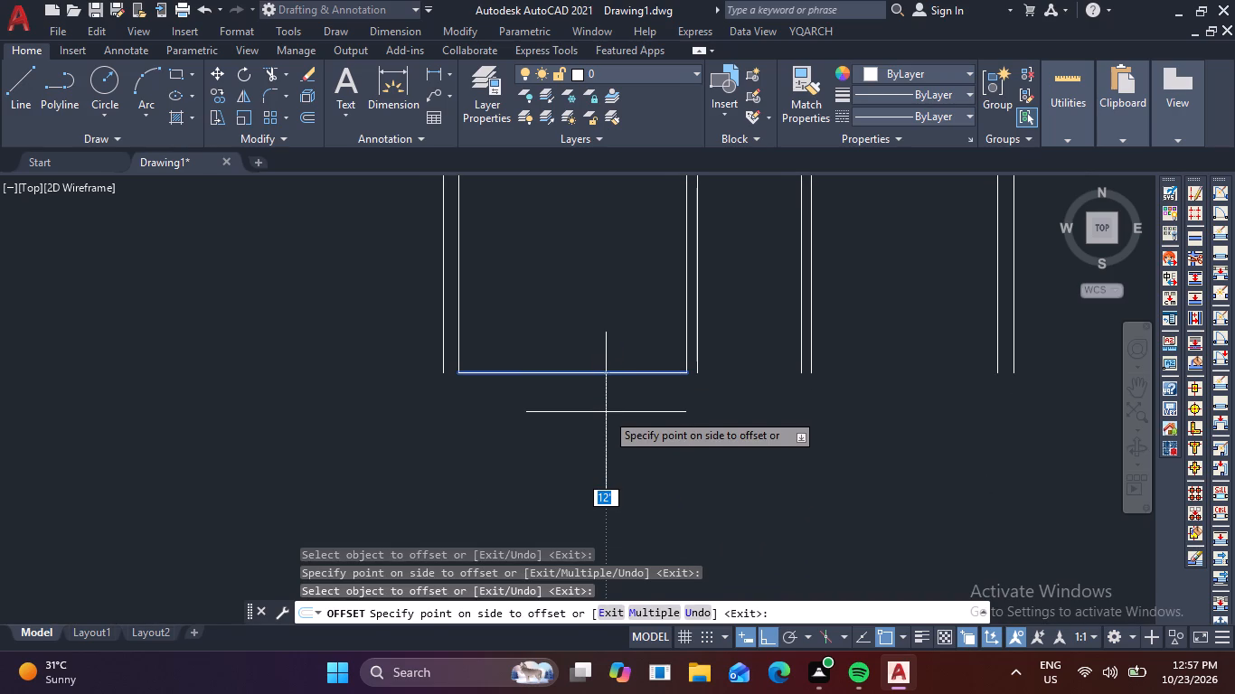
type("6")
key("space")
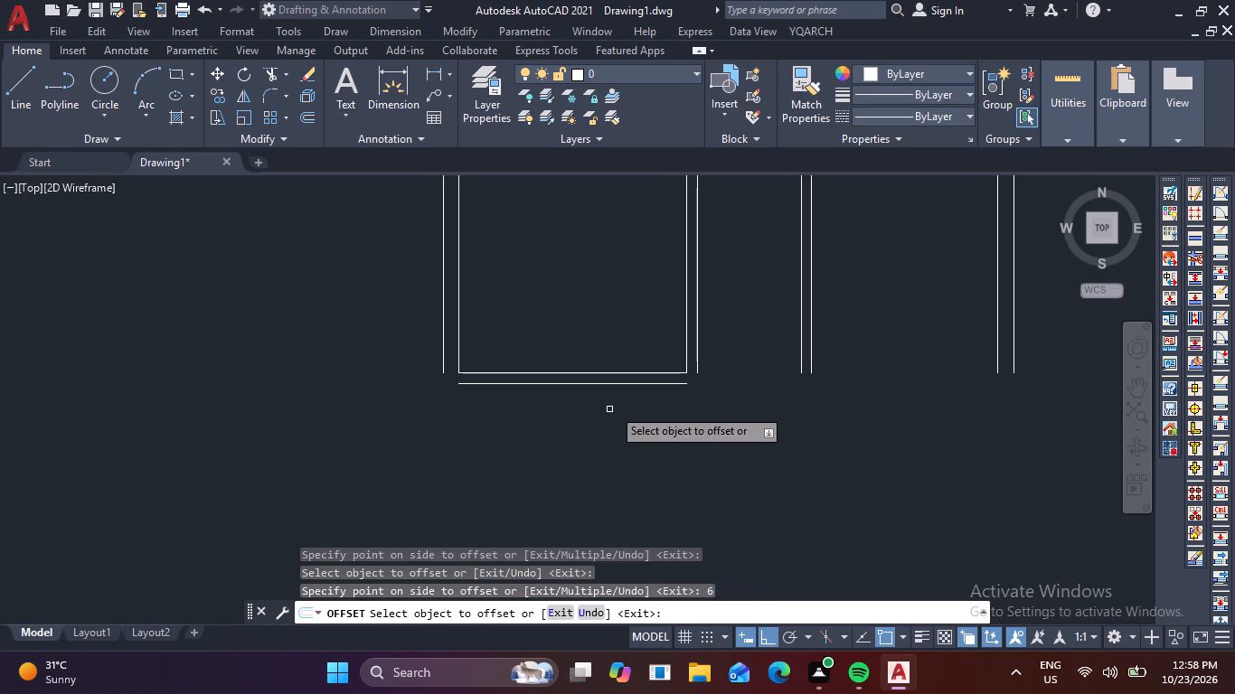
Offset the middle room's inner top line 12' downward to mark its lower edge.
middle_click_drag(674, 413, 599, 601)
left_click(686, 311)
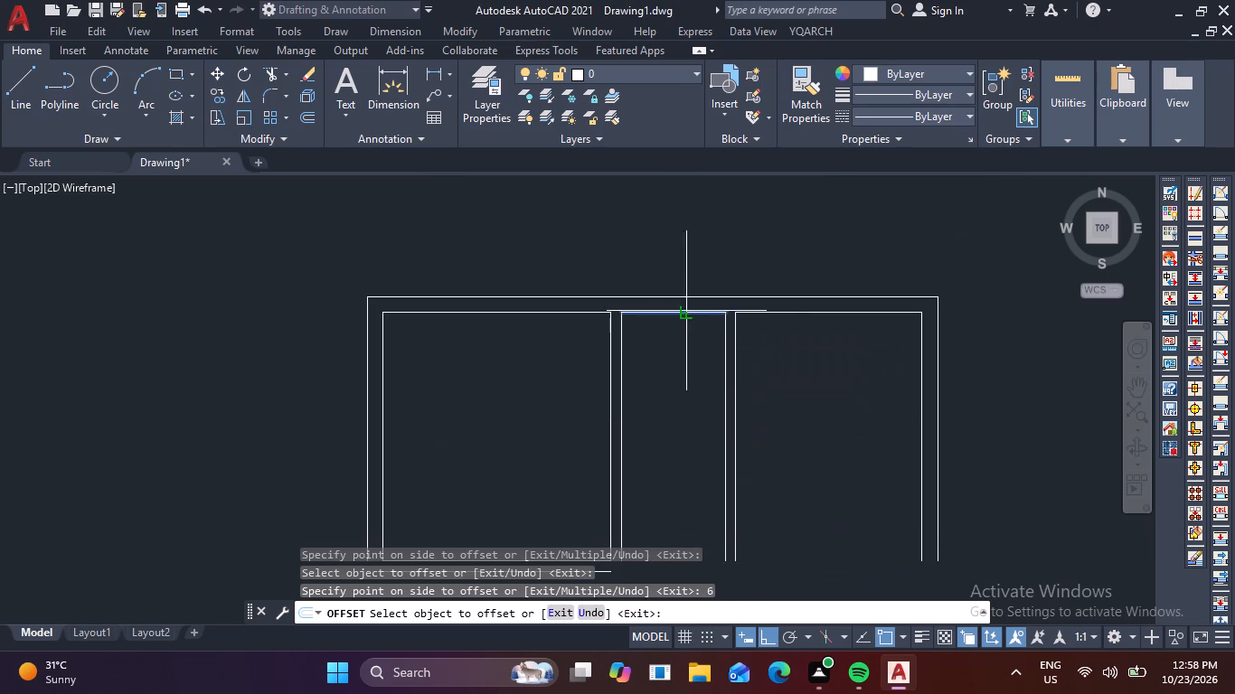
left_click(668, 385)
Offset the middle room's inner top line 7' downward, and offset the new line 6" further down to form a cross partition.
middle_click_drag(677, 338, 675, 310)
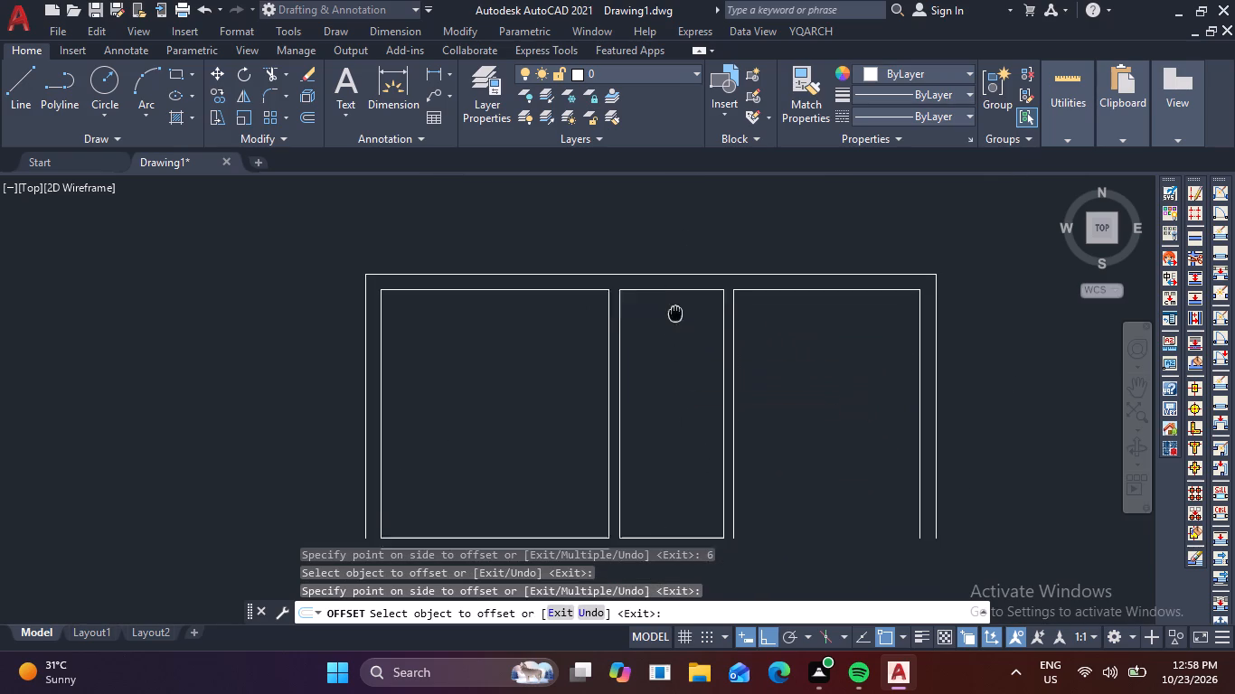
middle_click_drag(675, 310, 679, 237)
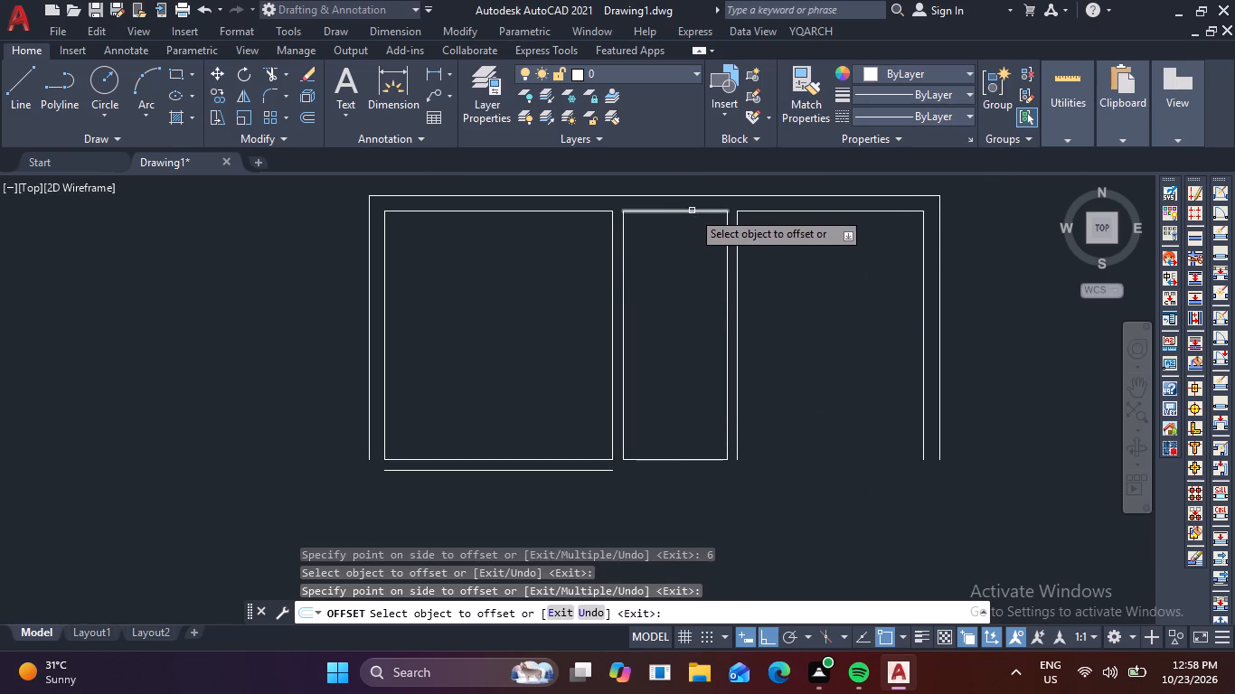
left_click(692, 211)
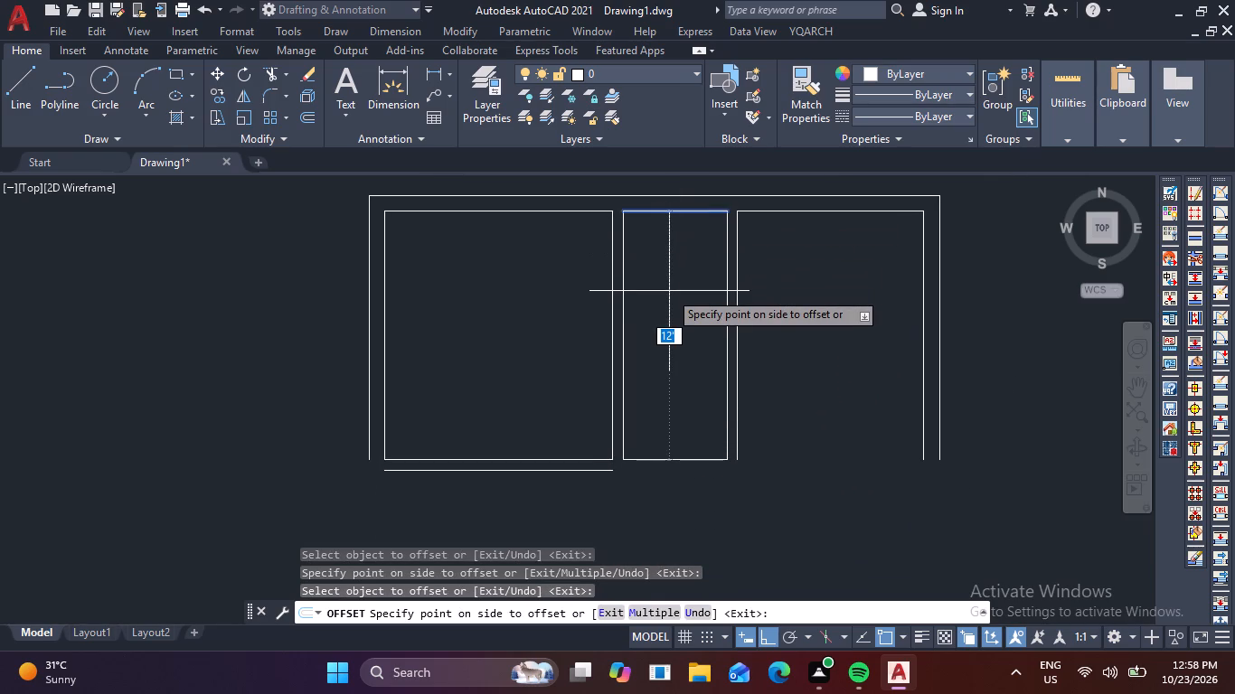
type("7'")
key("Return")
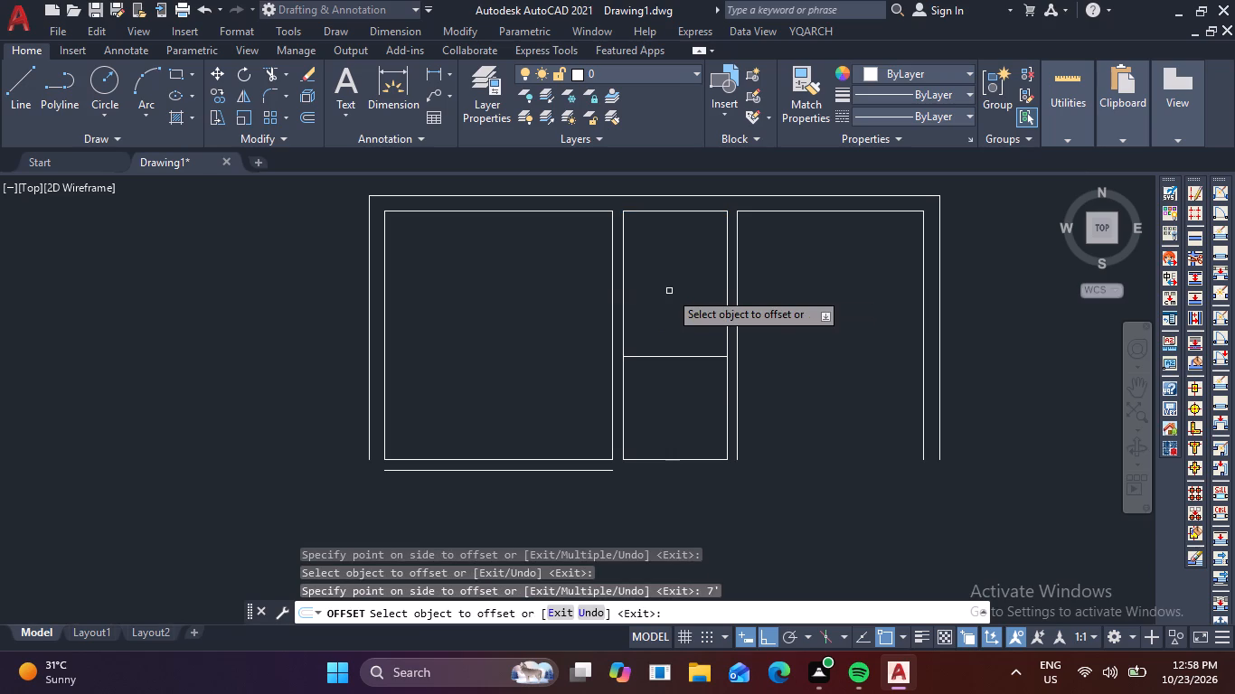
left_click(669, 356)
type("6")
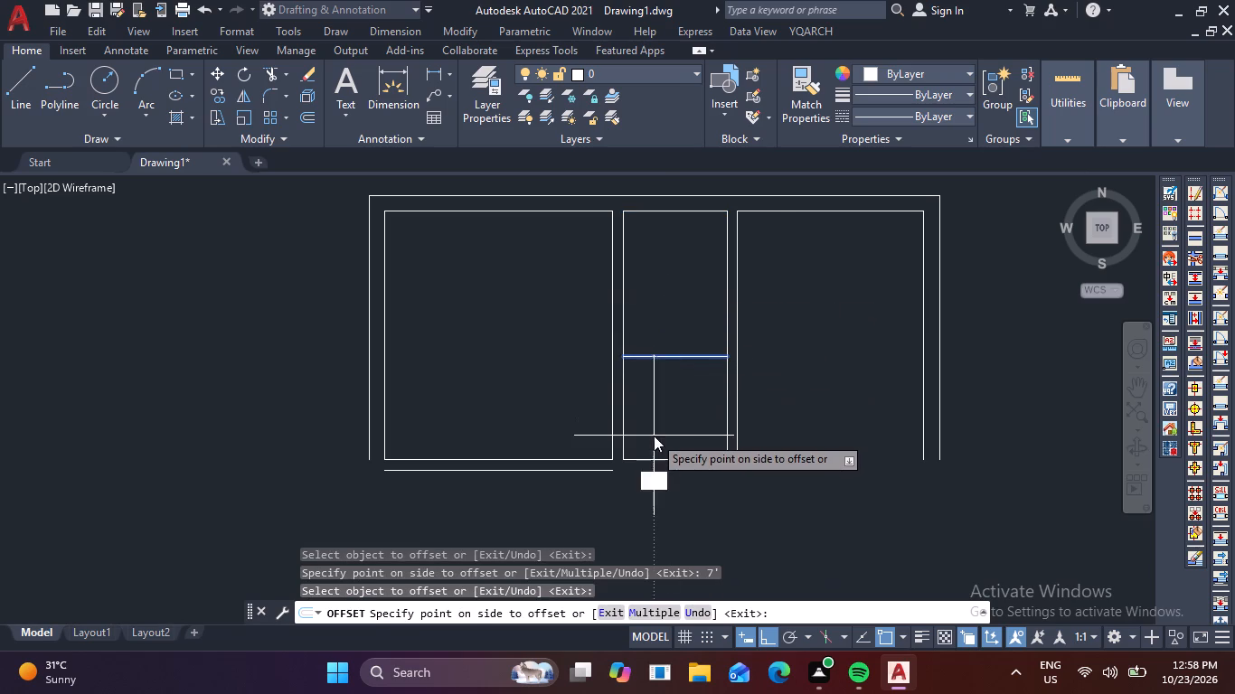
key("space")
Offset the right room's inner top line 10' downward, and offset the new line 6" further down to form its bottom wall.
left_click(856, 208)
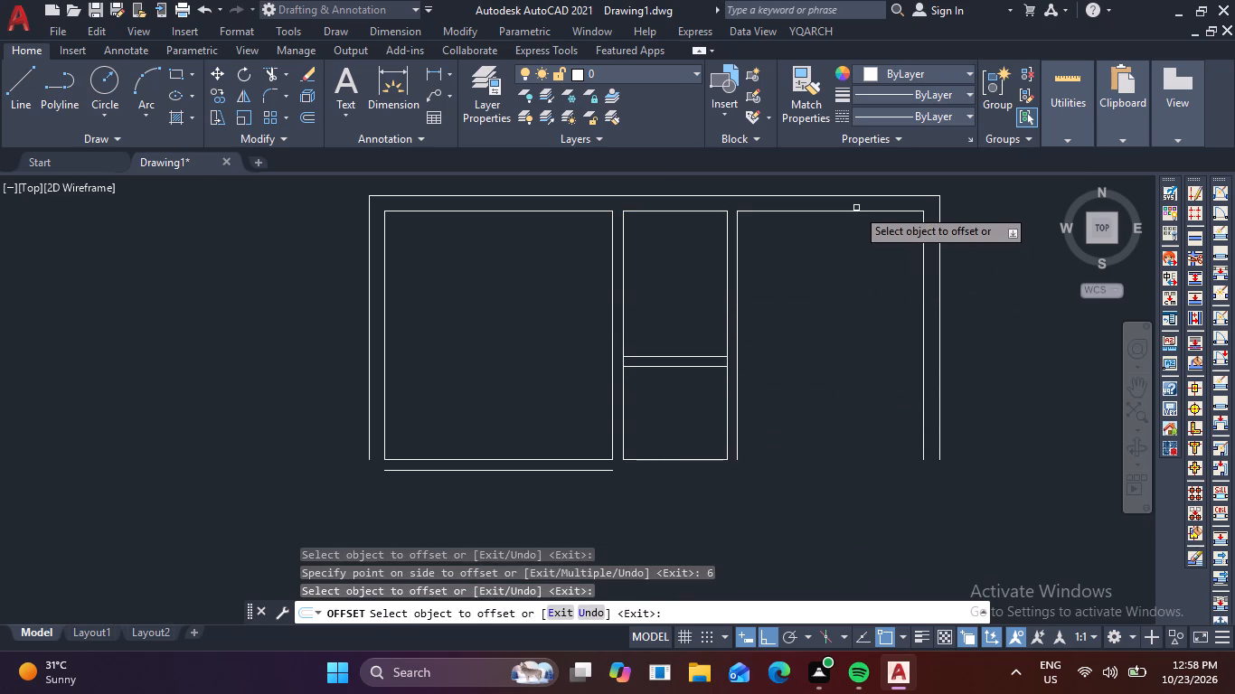
left_click(854, 211)
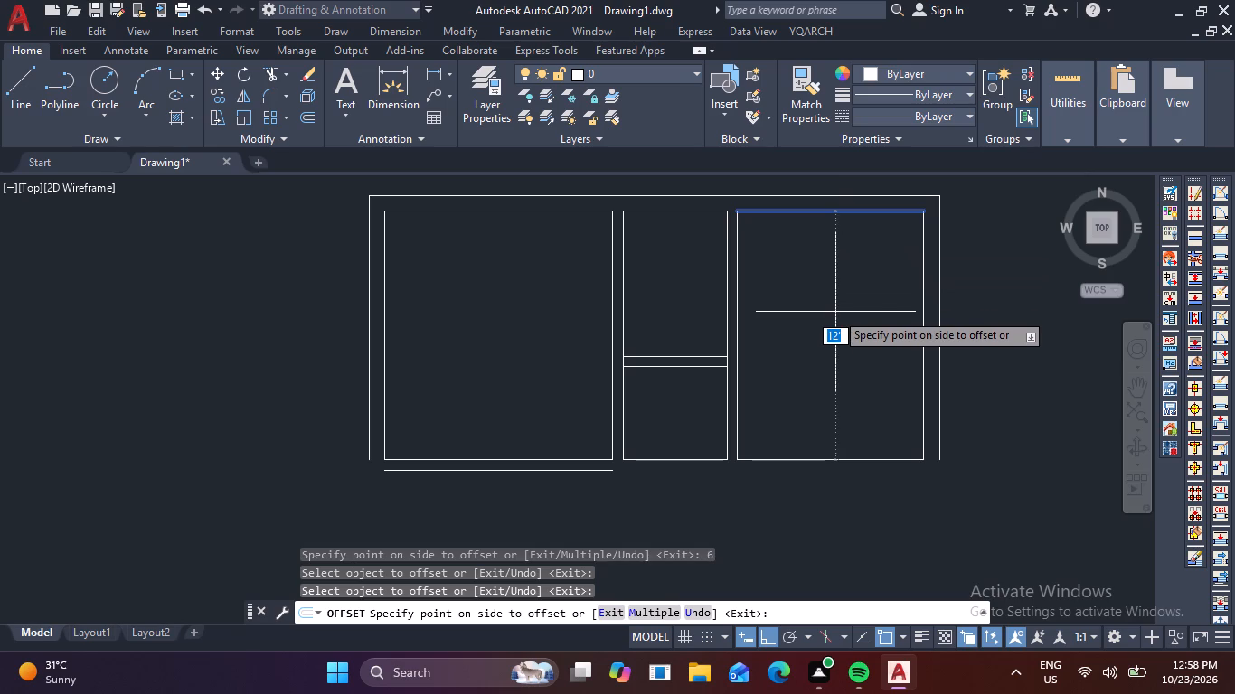
type("10")
key("apostrophe")
key("Return")
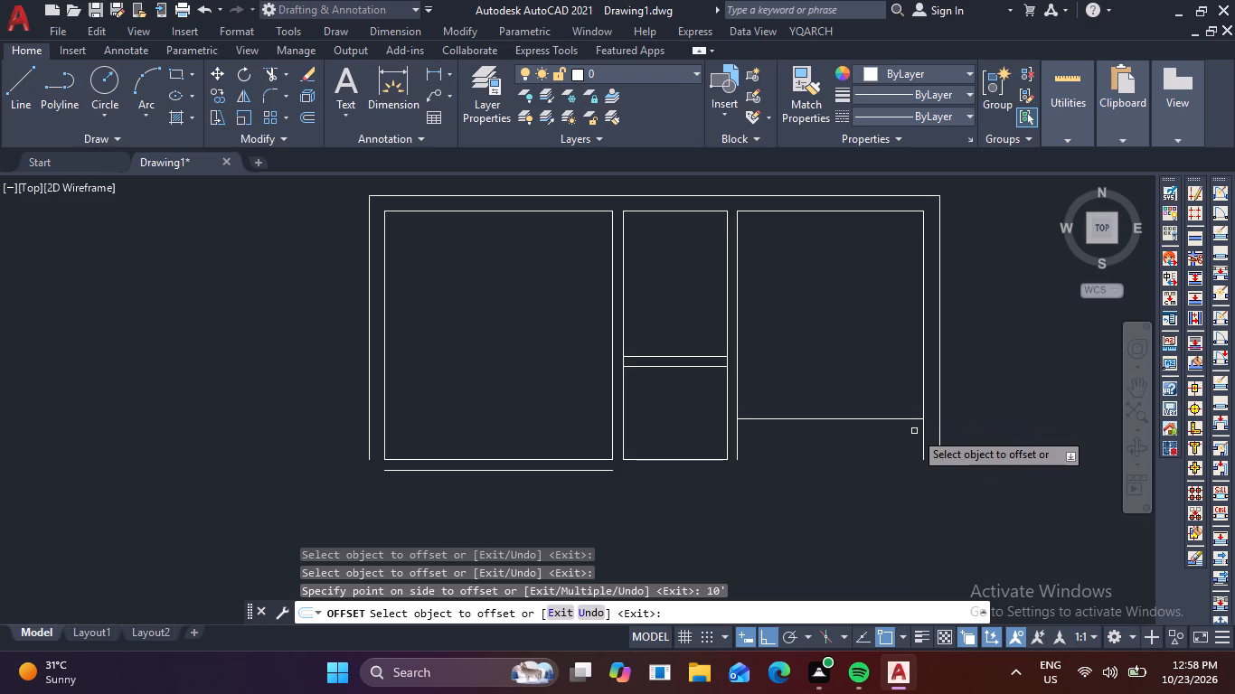
left_click(892, 415)
left_click(888, 419)
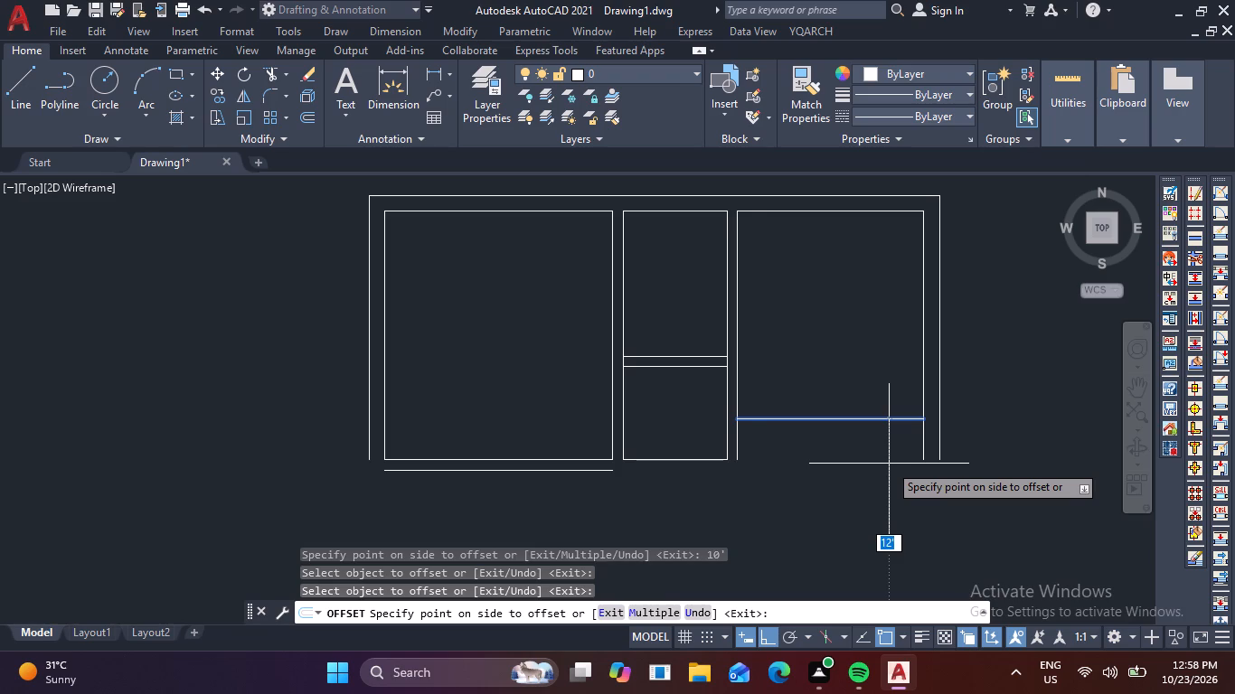
type("6")
key("space")
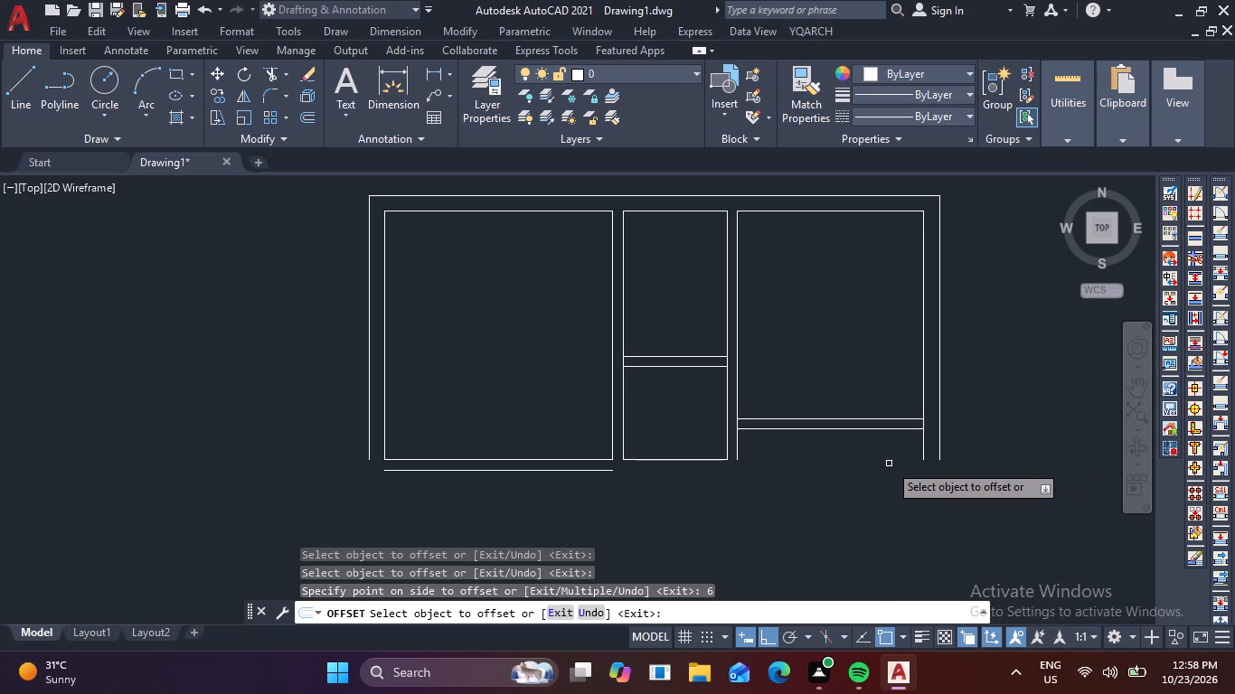
key("Escape")
key("Escape")
Fillet the left room's lower bottom wall line at zero radius to the outer left wall line and the middle-room face of the adjoining partition.
type("F")
key("space")
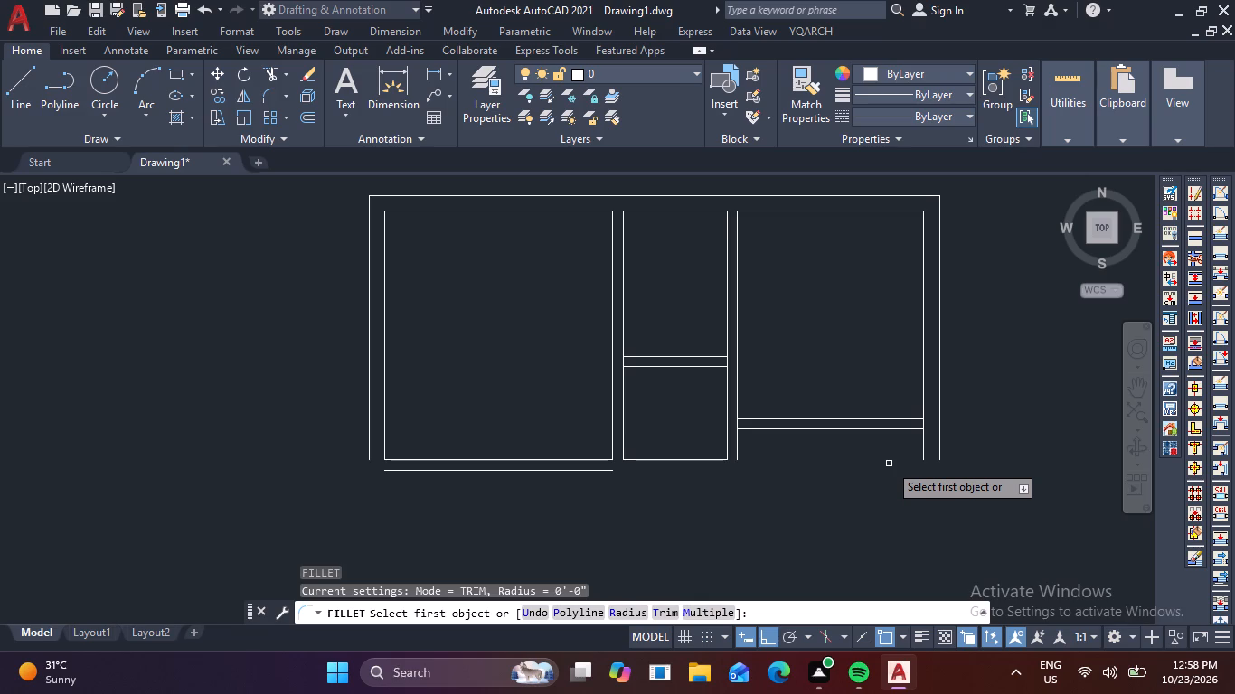
left_click(371, 445)
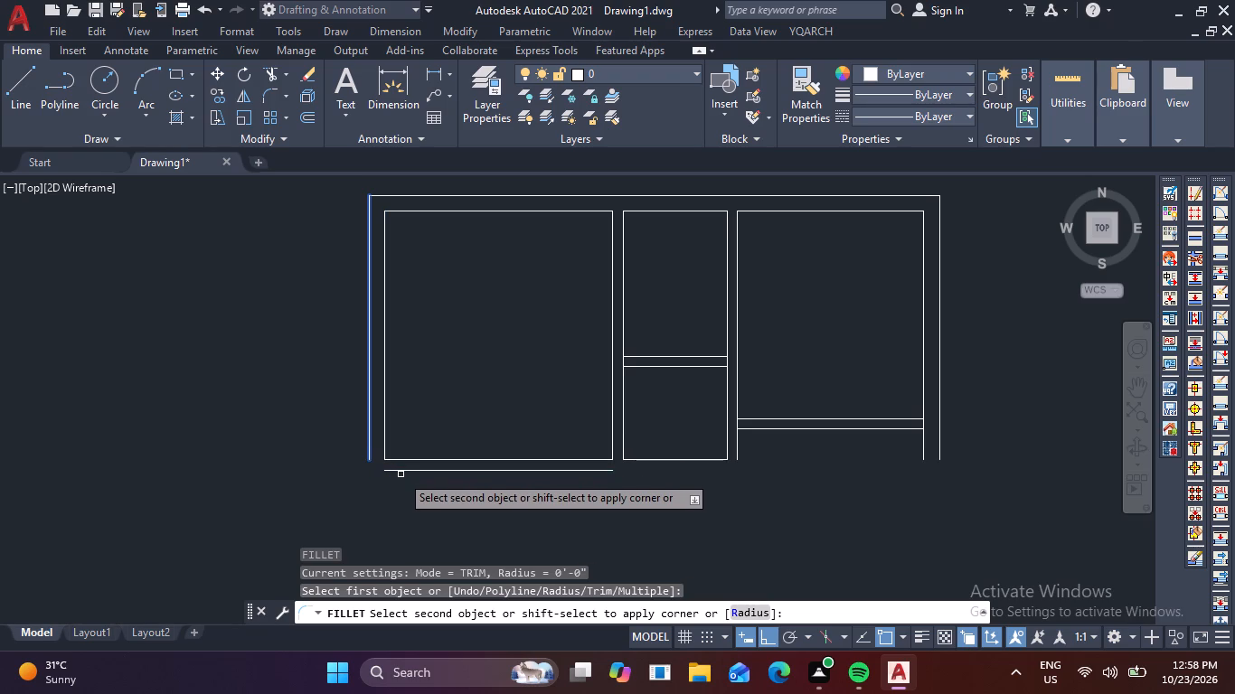
left_click(405, 472)
key("space")
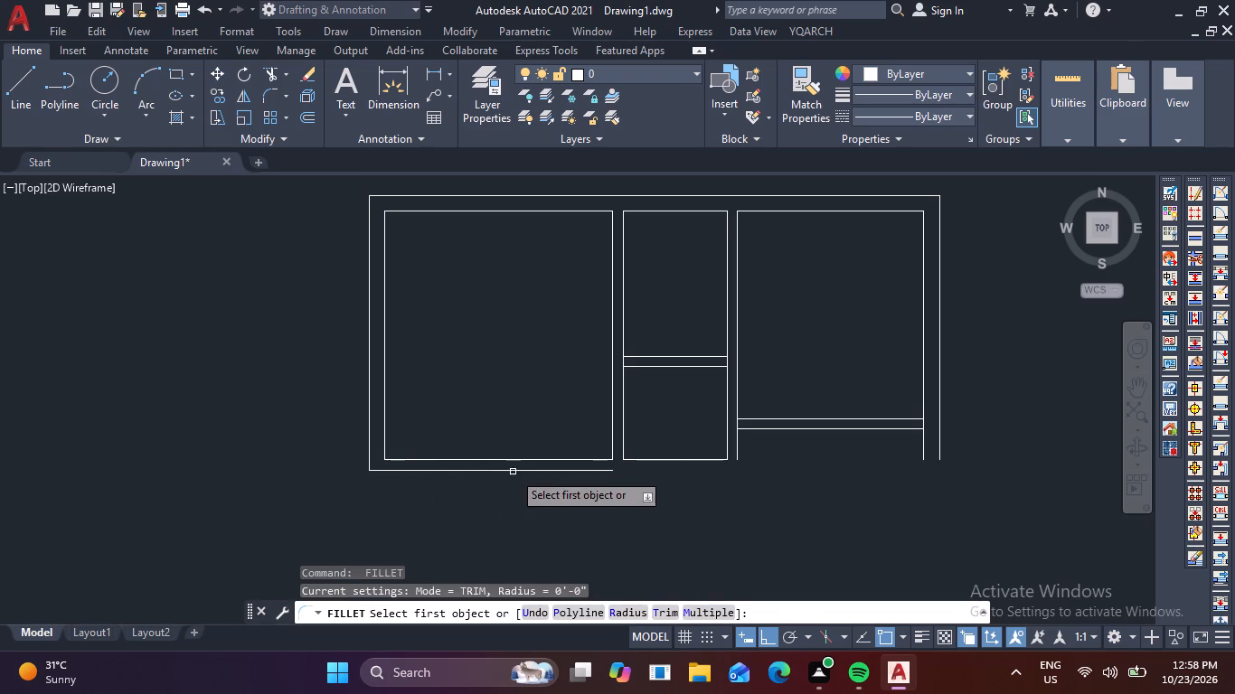
left_click(600, 468)
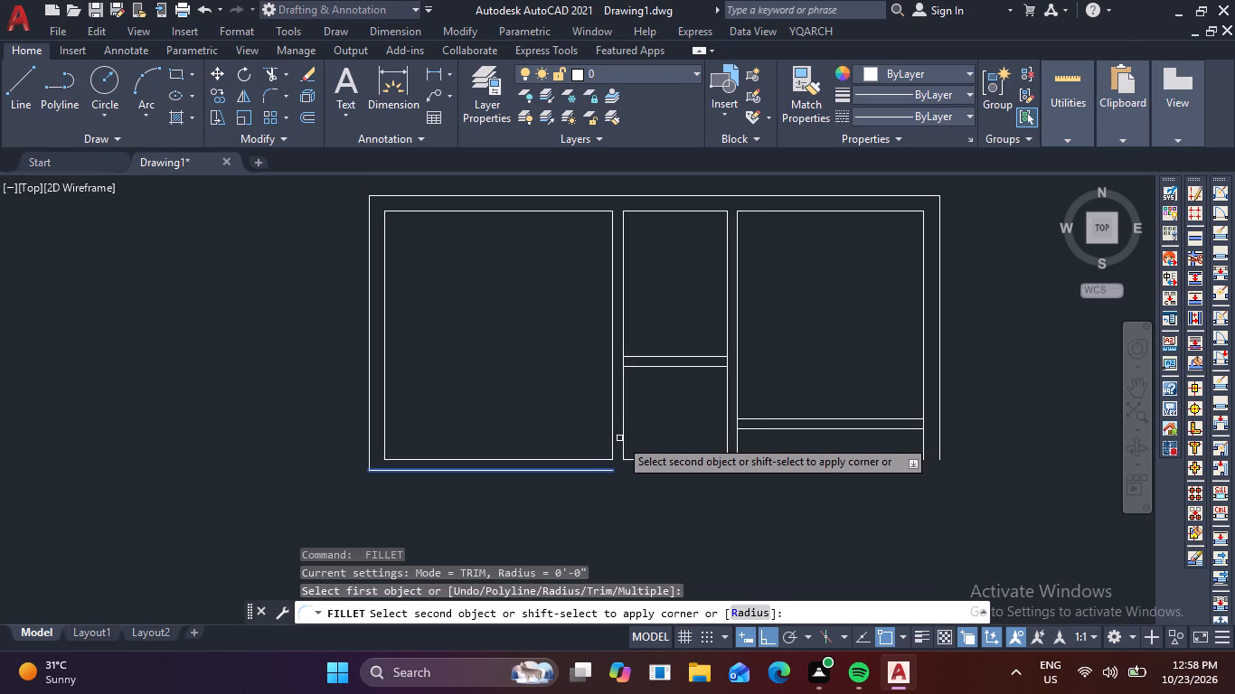
left_click(622, 443)
key("space")
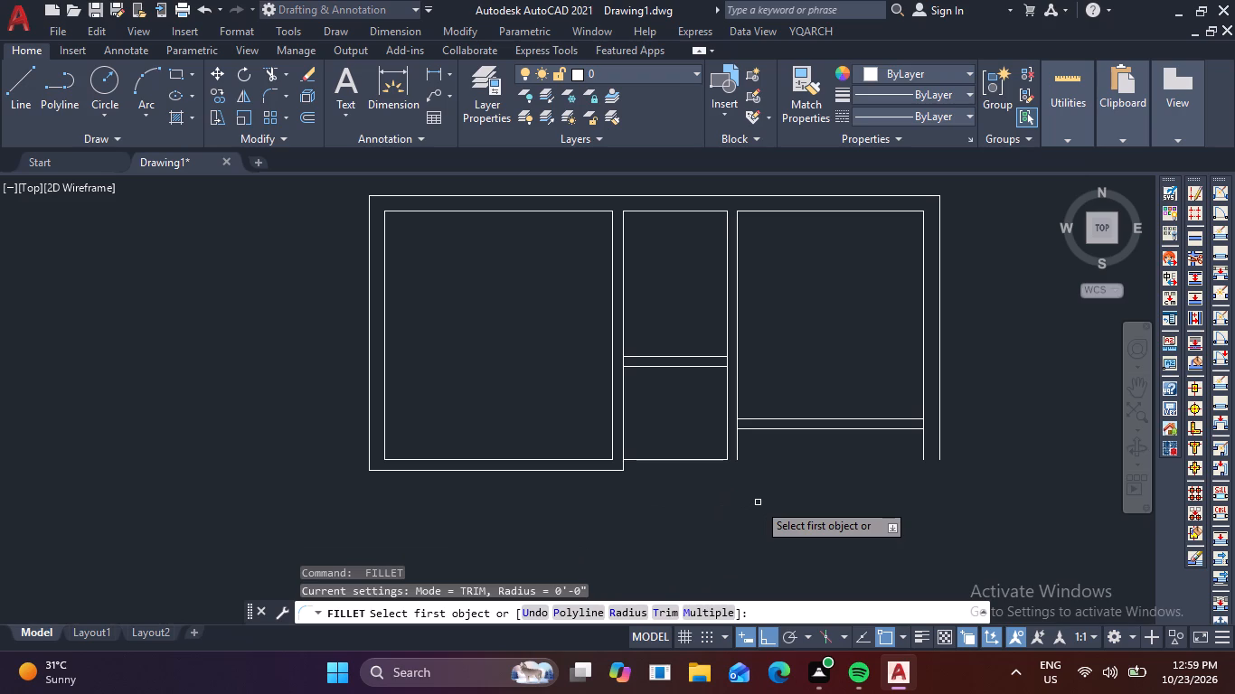
key("grave")
key("Escape")
key("Escape")
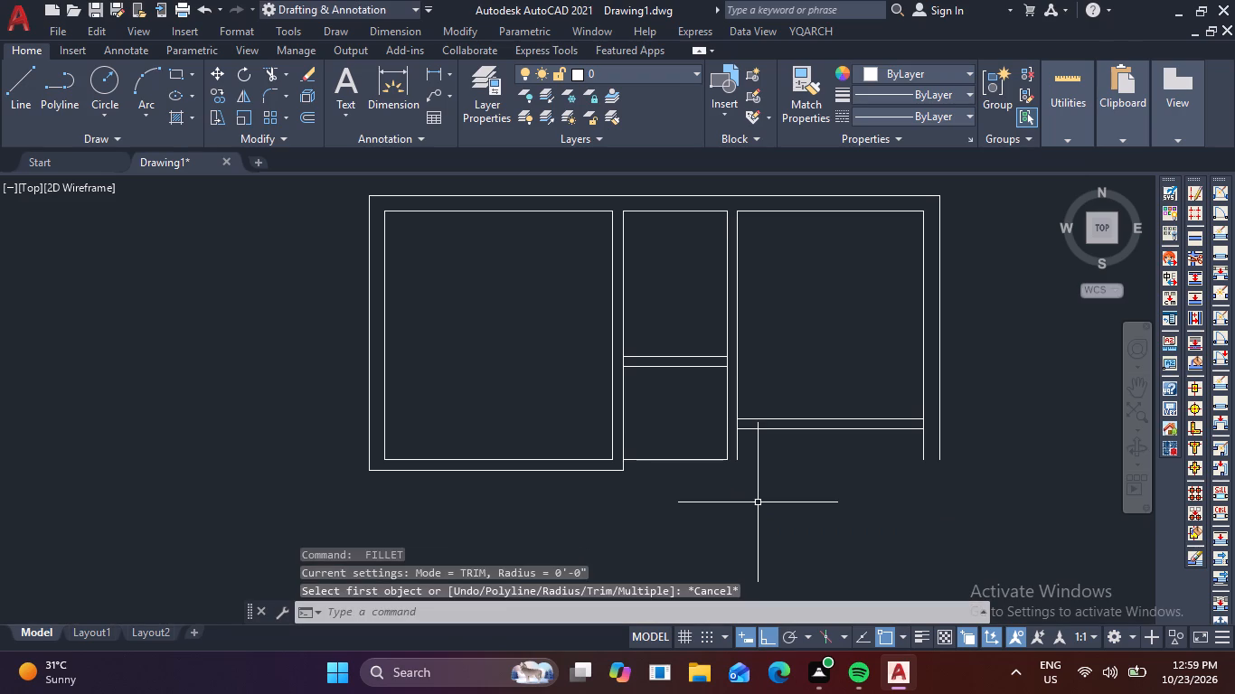
Offset the left room's lower bottom wall line 12' downward, and offset the new line 6" further down to form another wall.
key("o")
key("Return")
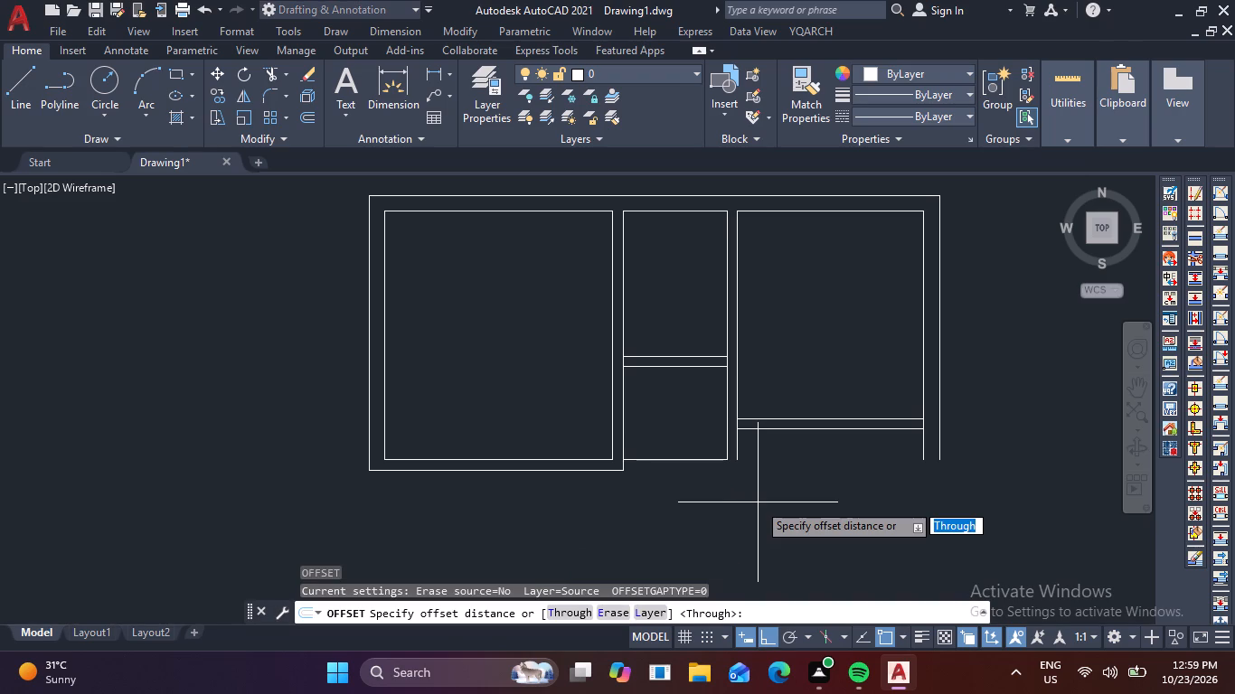
type("10")
key("apostrophe")
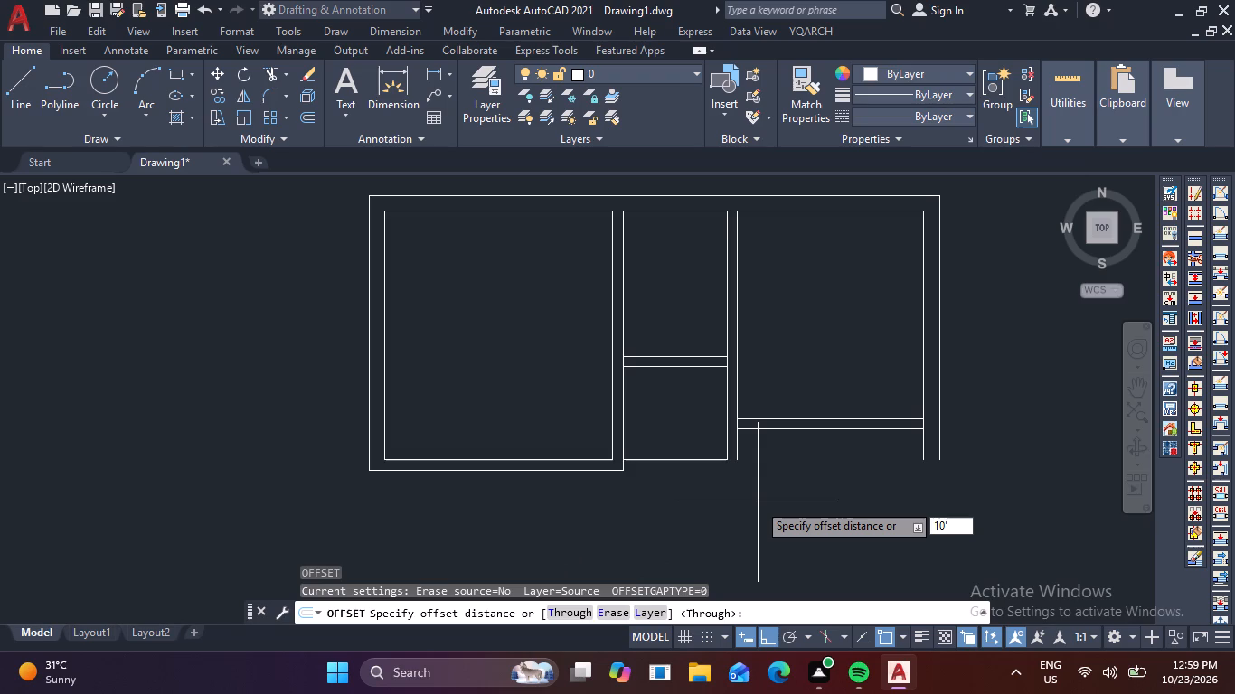
key("BackSpace")
key("BackSpace")
type("2'")
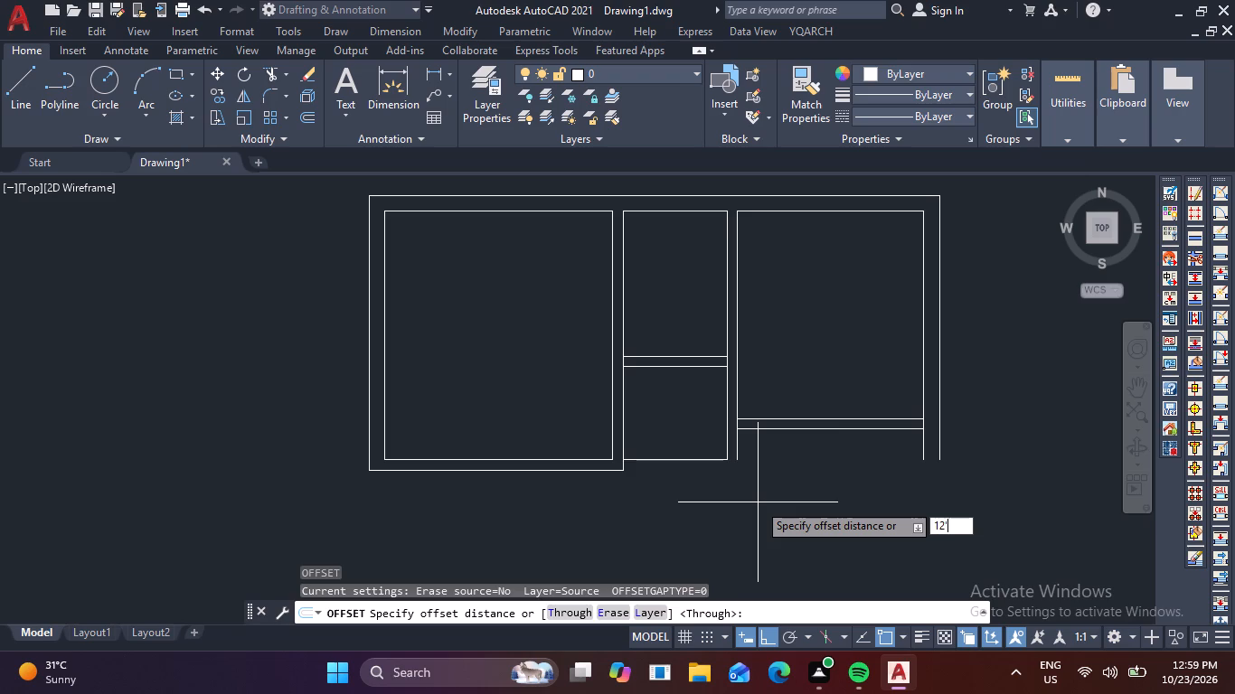
key("Return")
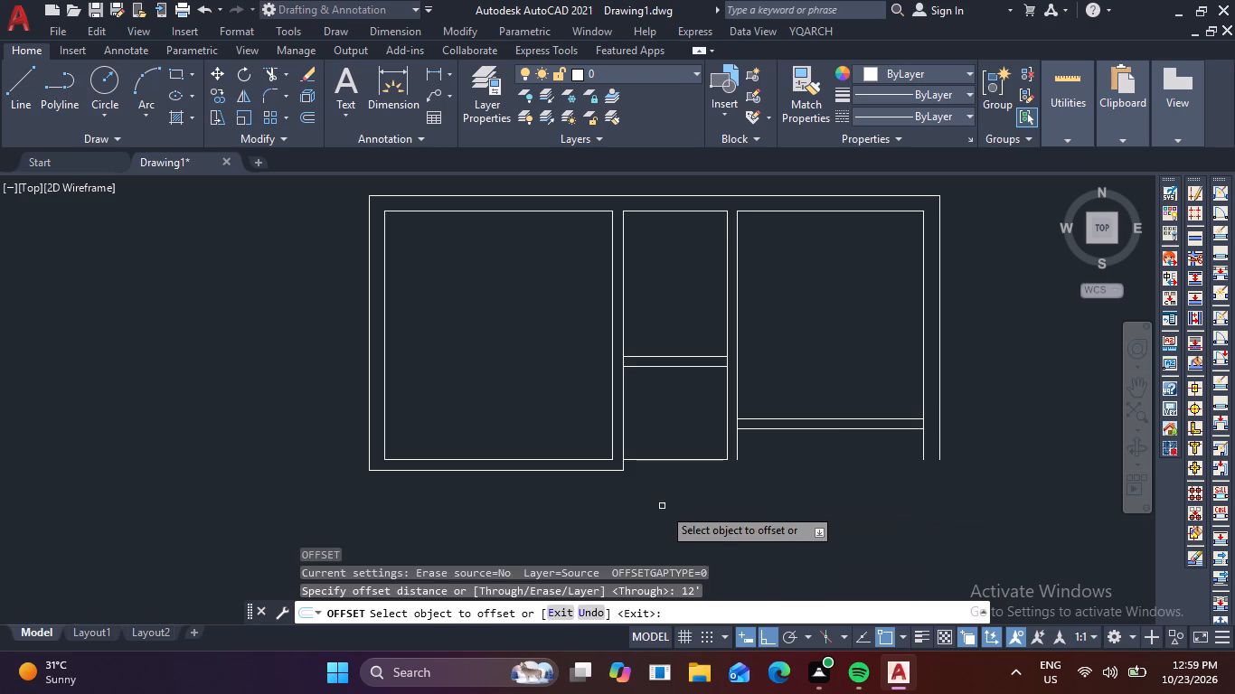
scroll(665, 515, "down", 1)
middle_click_drag(665, 515, 655, 466)
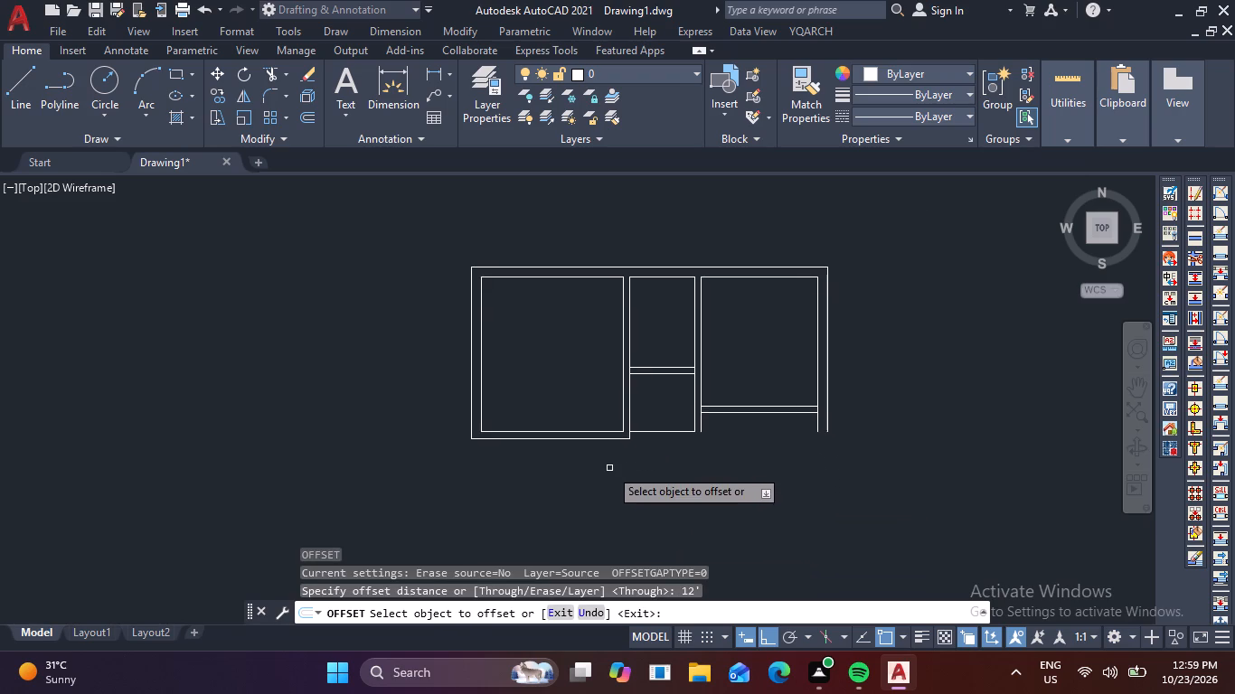
left_click(559, 437)
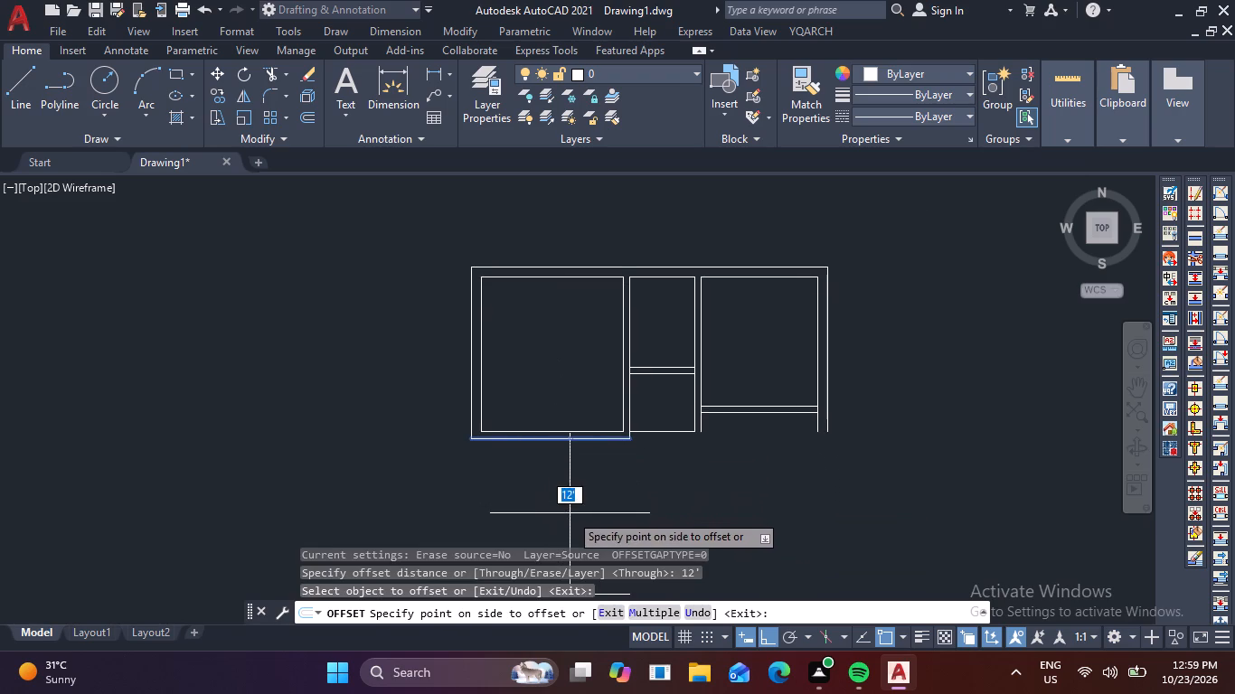
left_click(570, 513)
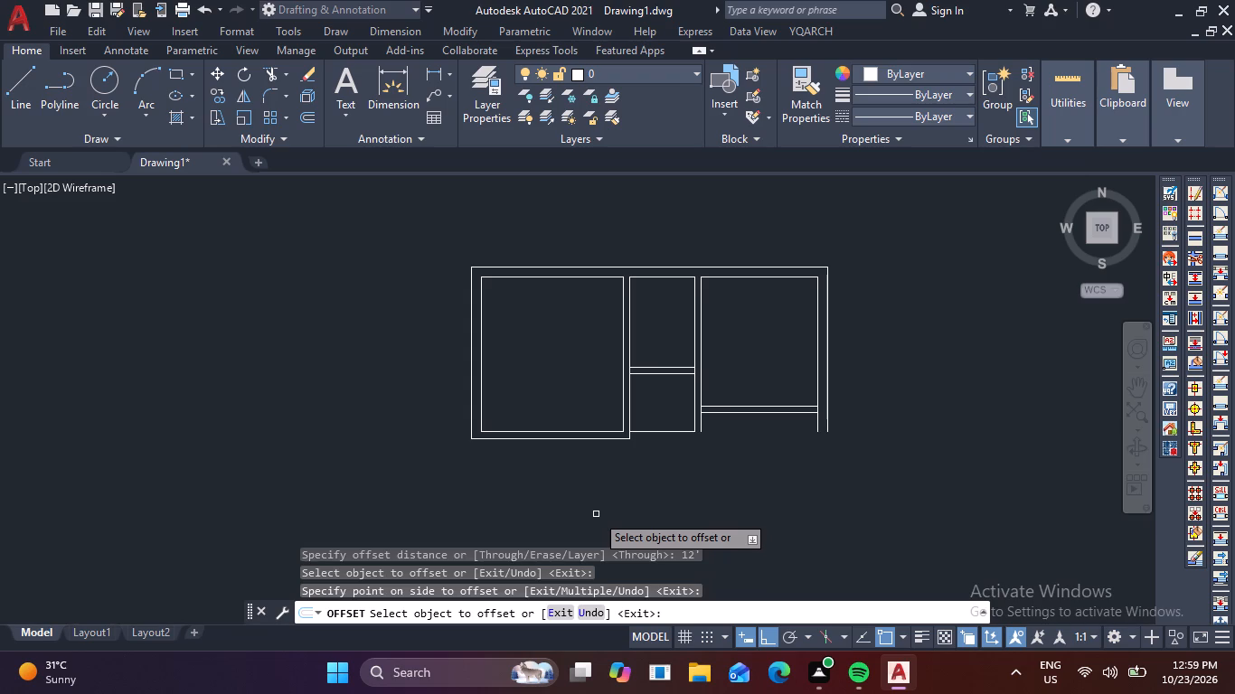
middle_click_drag(652, 467, 672, 325)
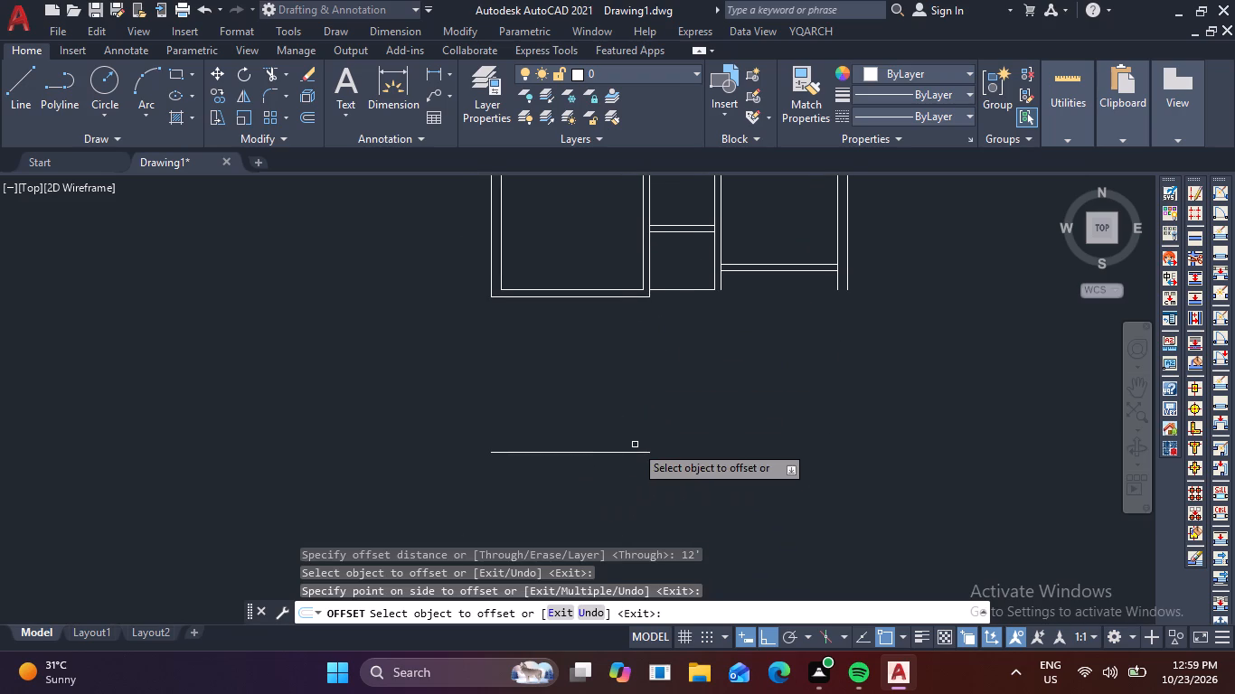
left_click(635, 451)
type("6")
key("space")
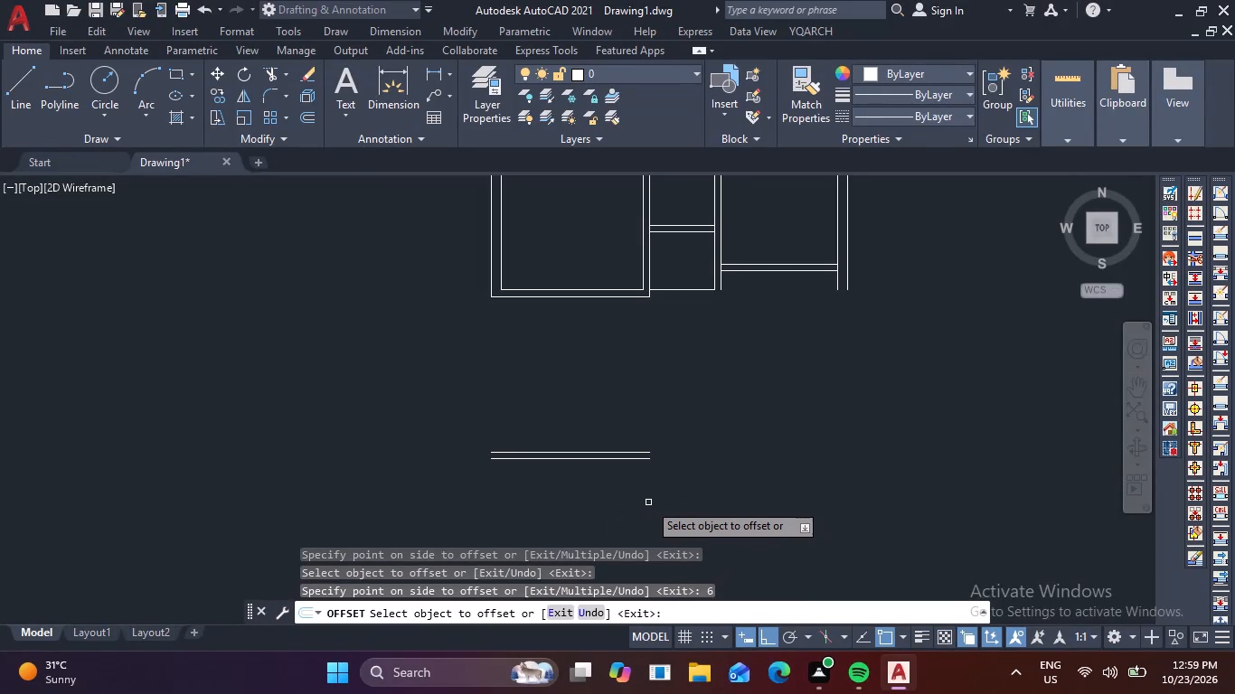
key("Escape")
key("Escape")
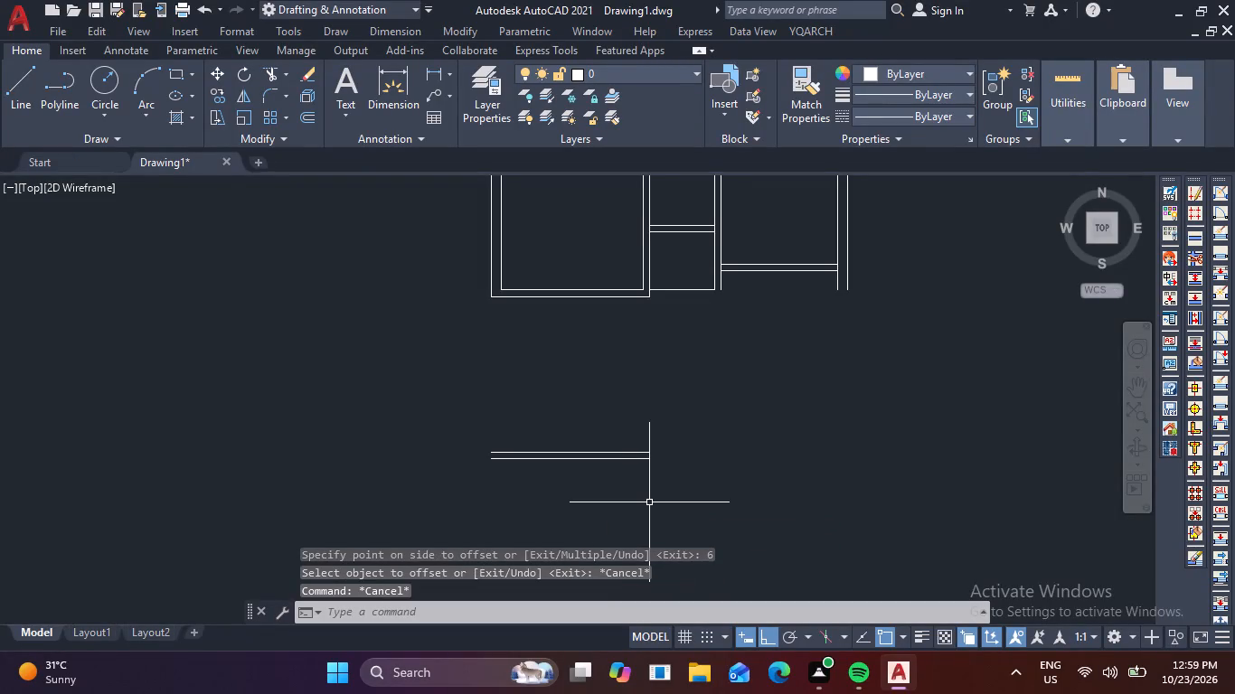
Fillet the outer and inner left exterior wall lines at zero radius to the matching lines of the new lowest wall.
type("F")
key("space")
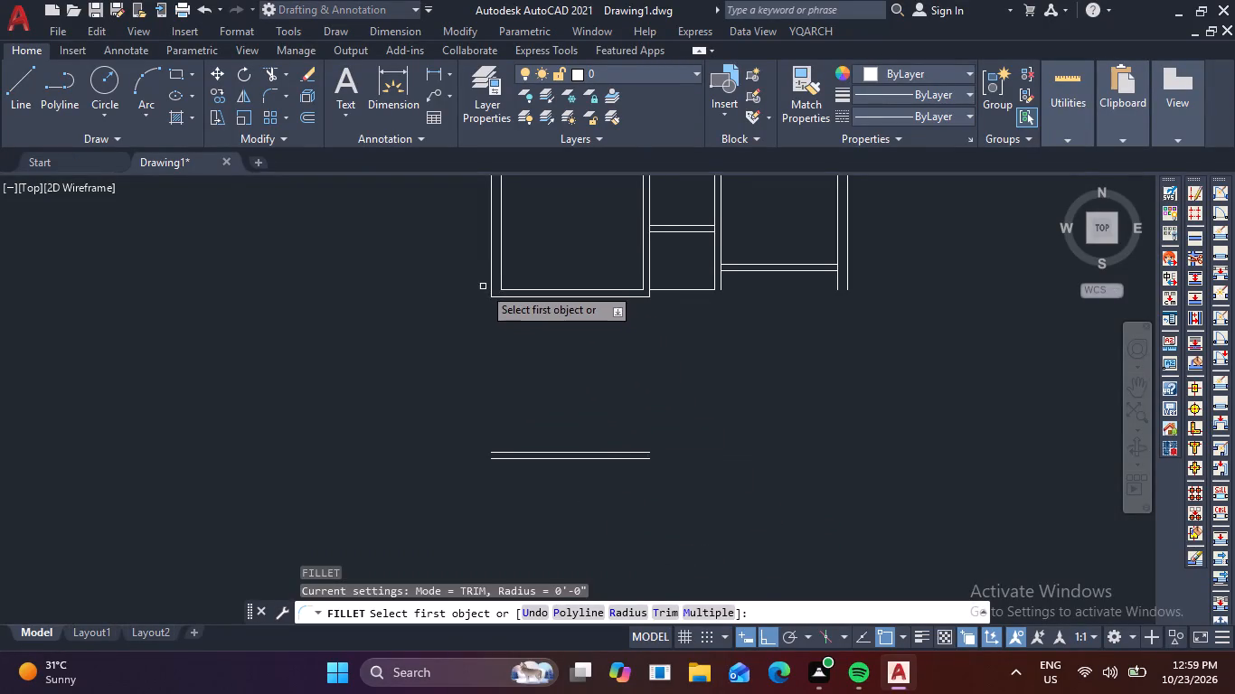
left_click(490, 291)
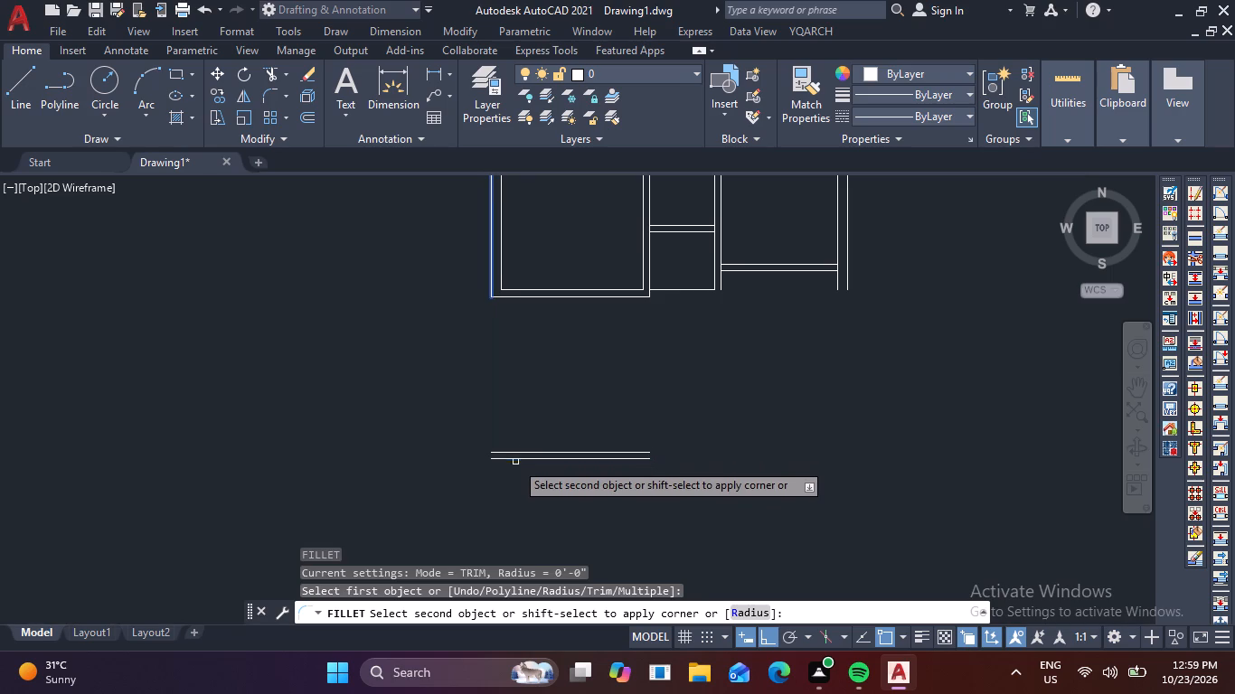
left_click(515, 462)
left_click(517, 460)
key("space")
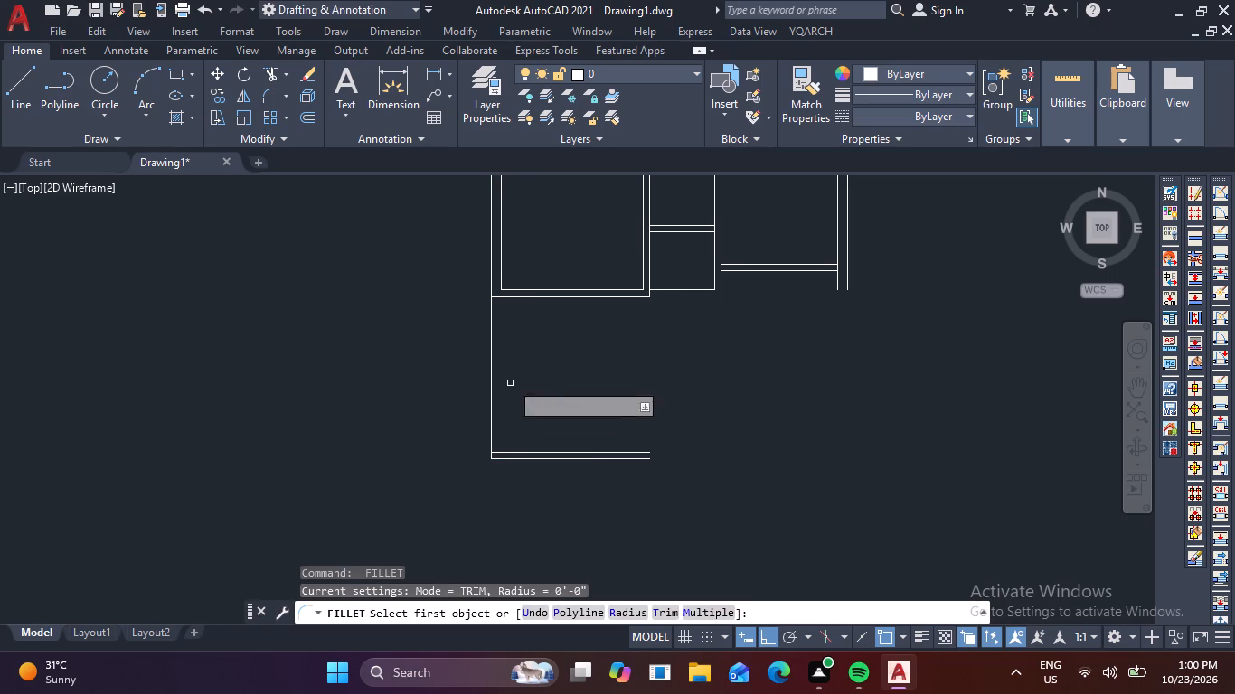
left_click(499, 268)
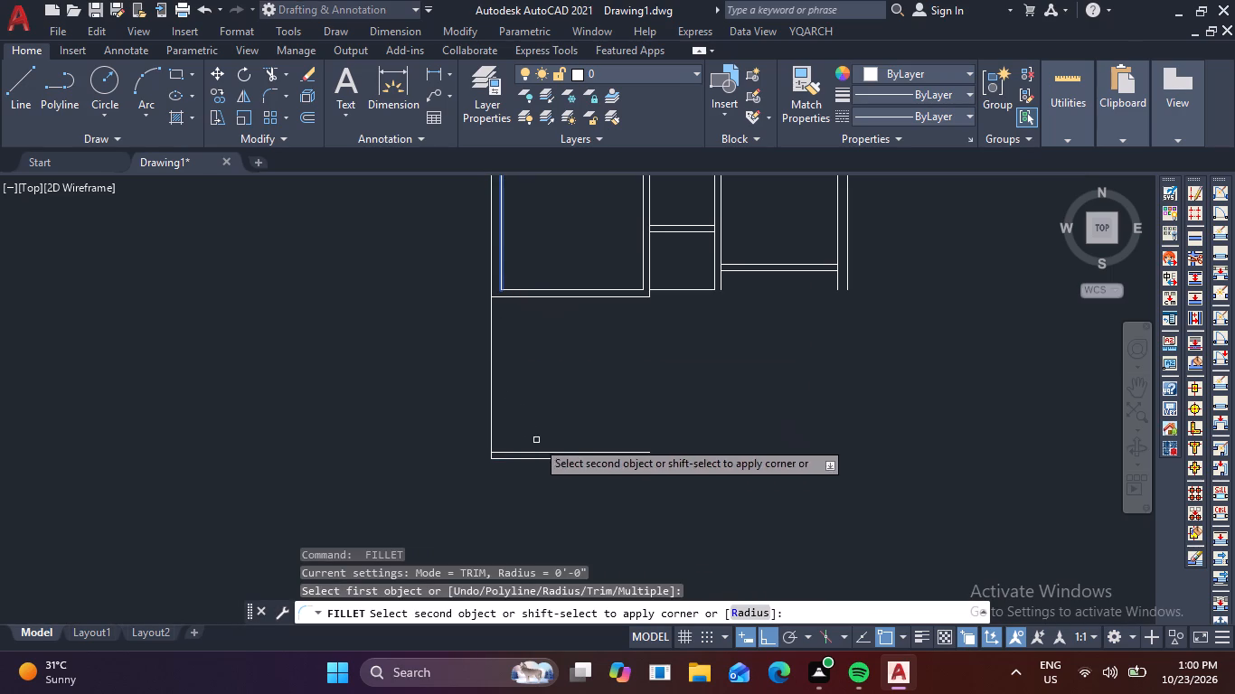
left_click(541, 455)
left_click(546, 452)
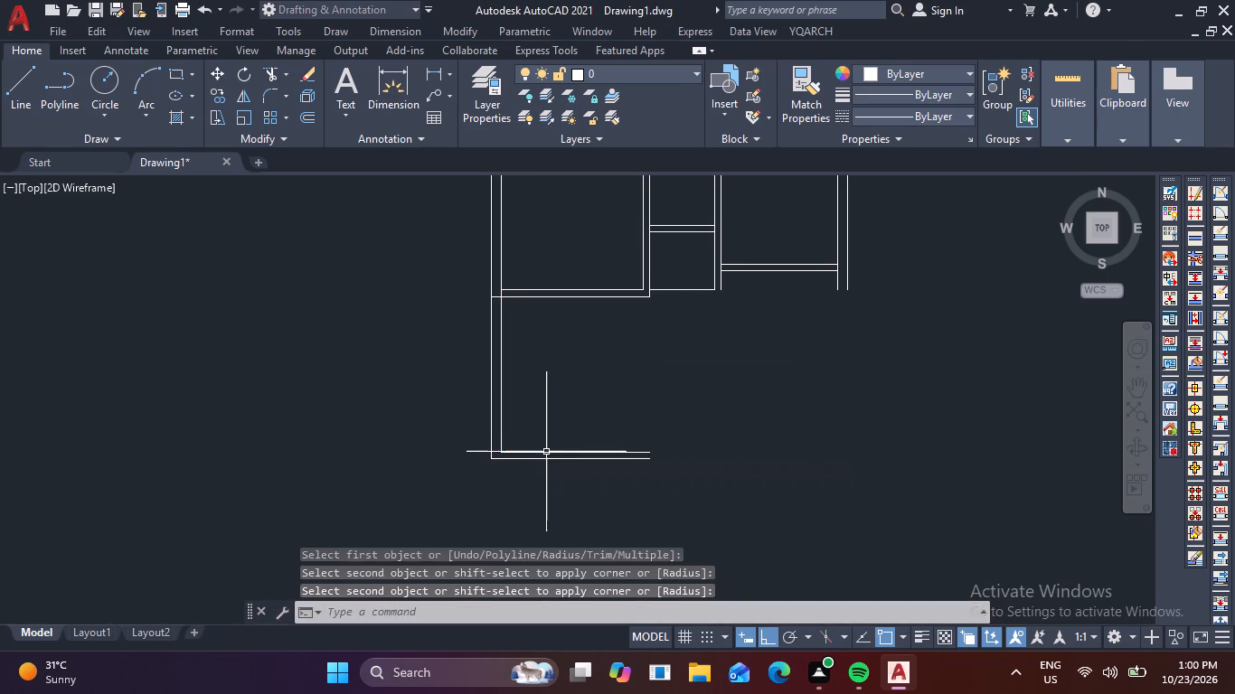
key("space")
key("Escape")
Trim the crossing line segments where the upper-left room's bottom wall meets the left exterior wall, leaving an open wall junction.
type("TR")
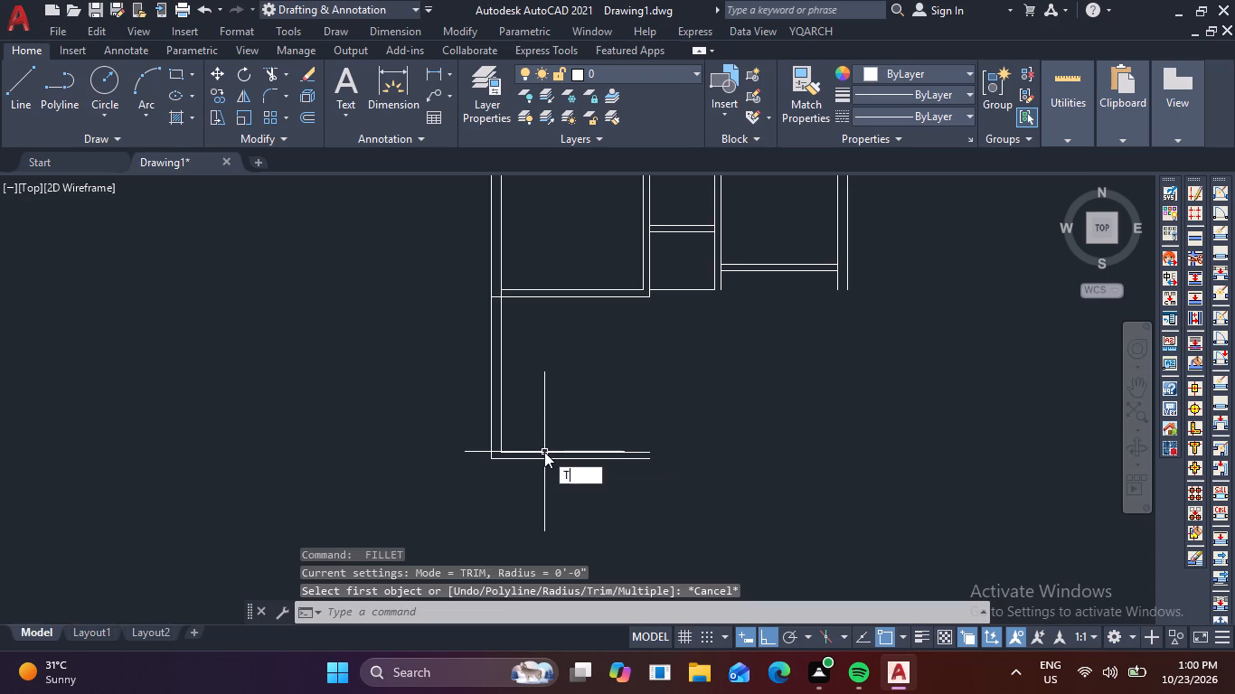
key("space")
scroll(488, 299, "up", 3)
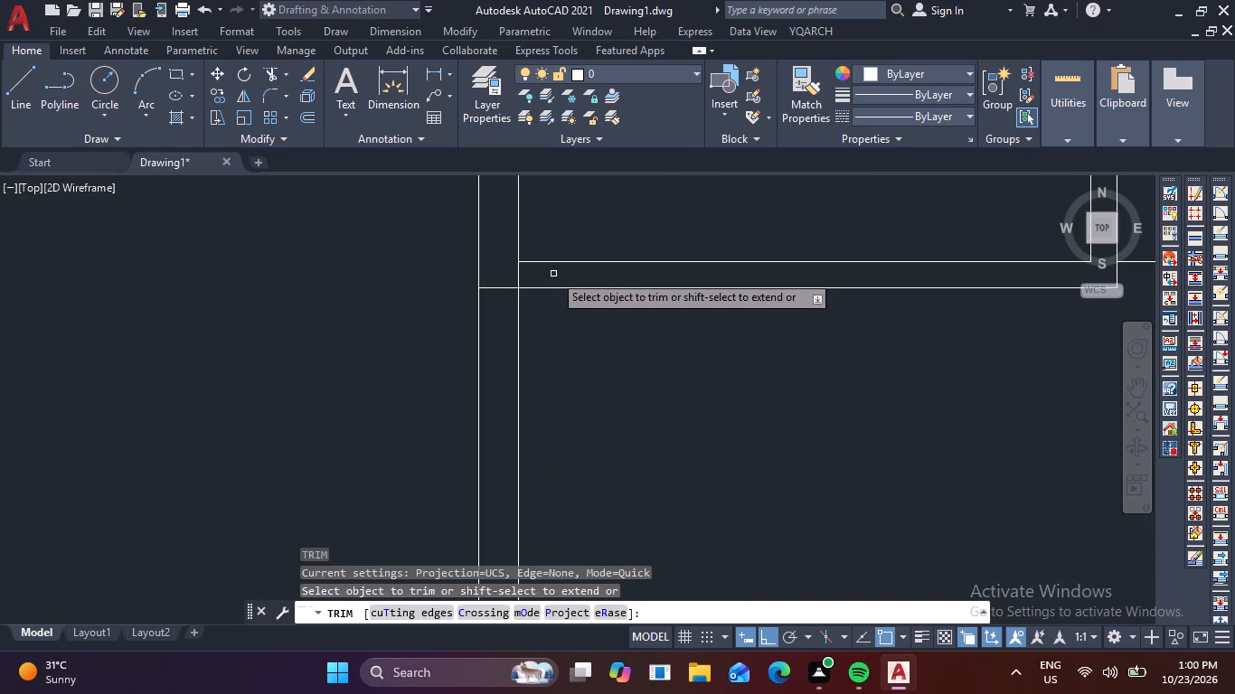
left_click(552, 274)
left_click(499, 295)
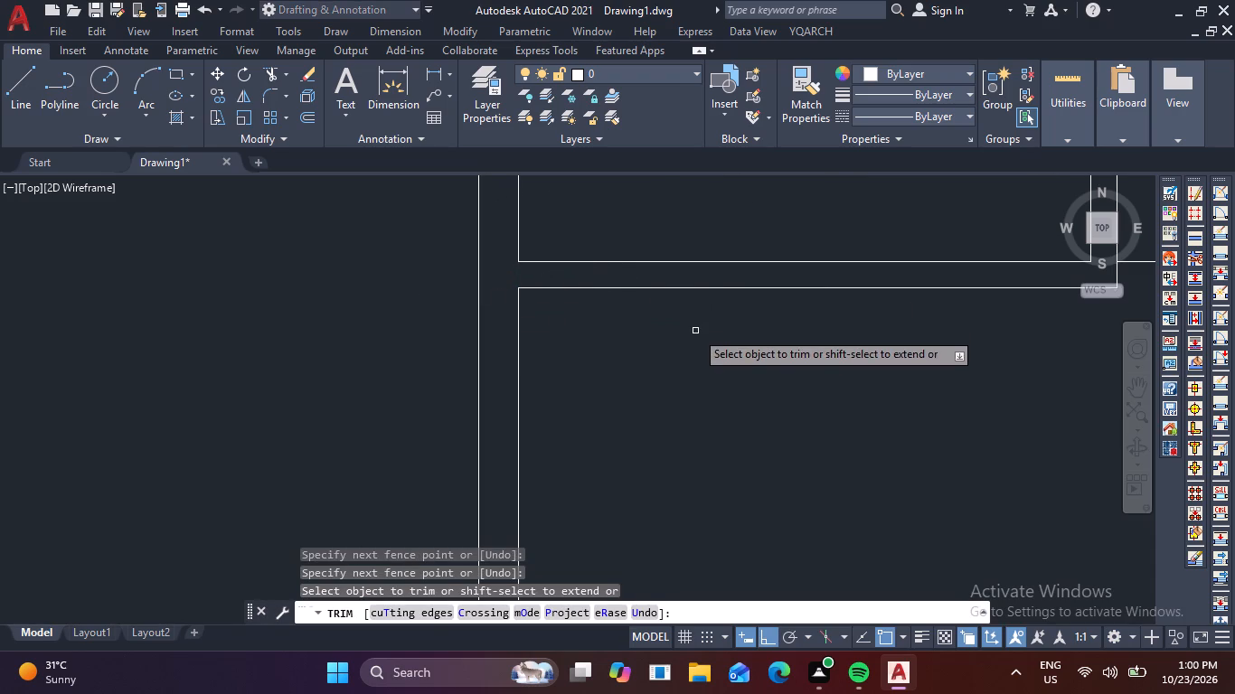
key("Escape")
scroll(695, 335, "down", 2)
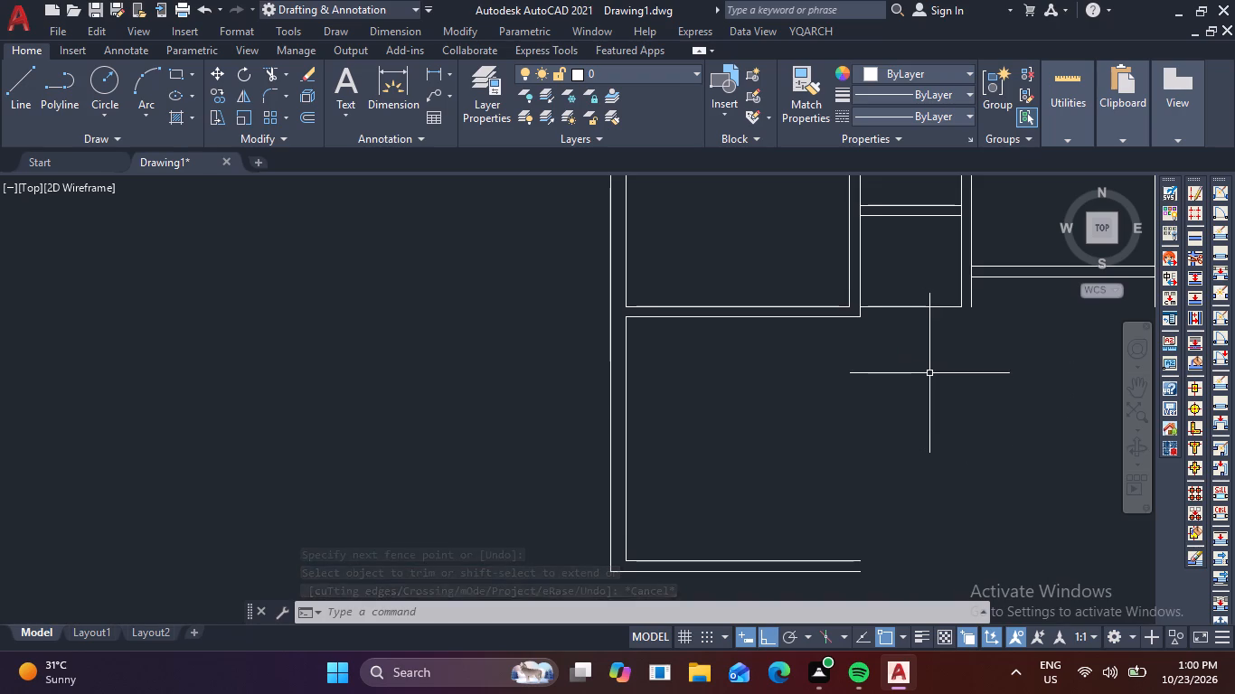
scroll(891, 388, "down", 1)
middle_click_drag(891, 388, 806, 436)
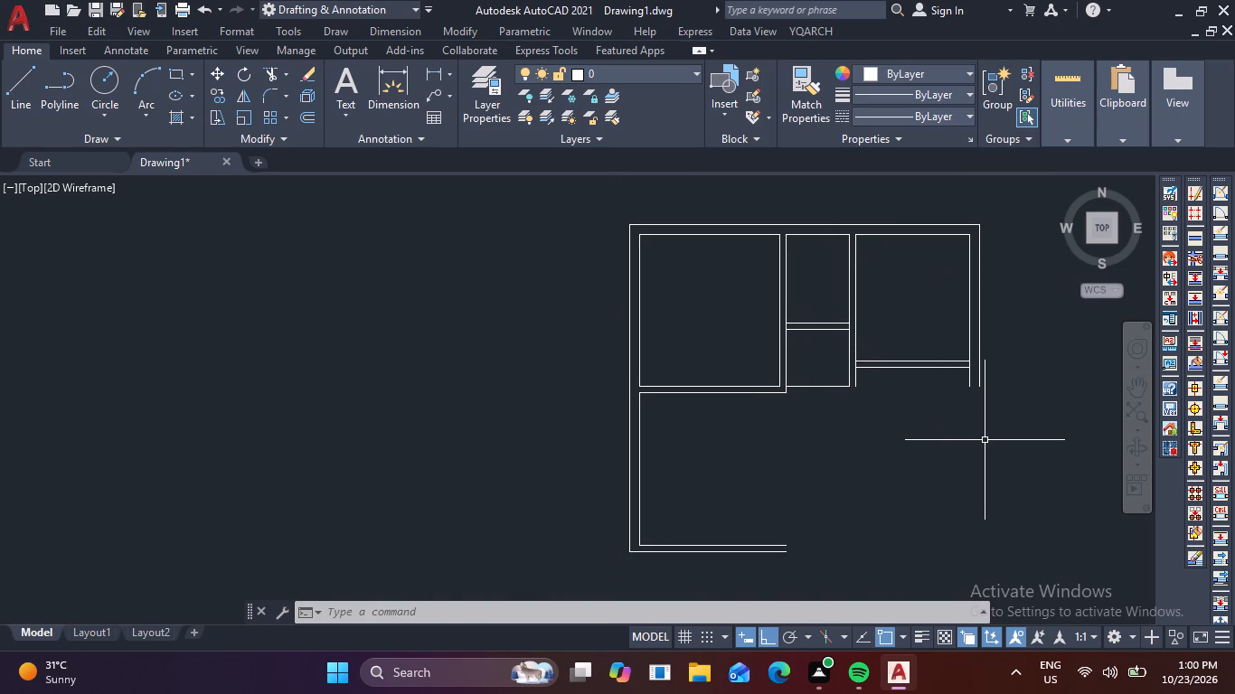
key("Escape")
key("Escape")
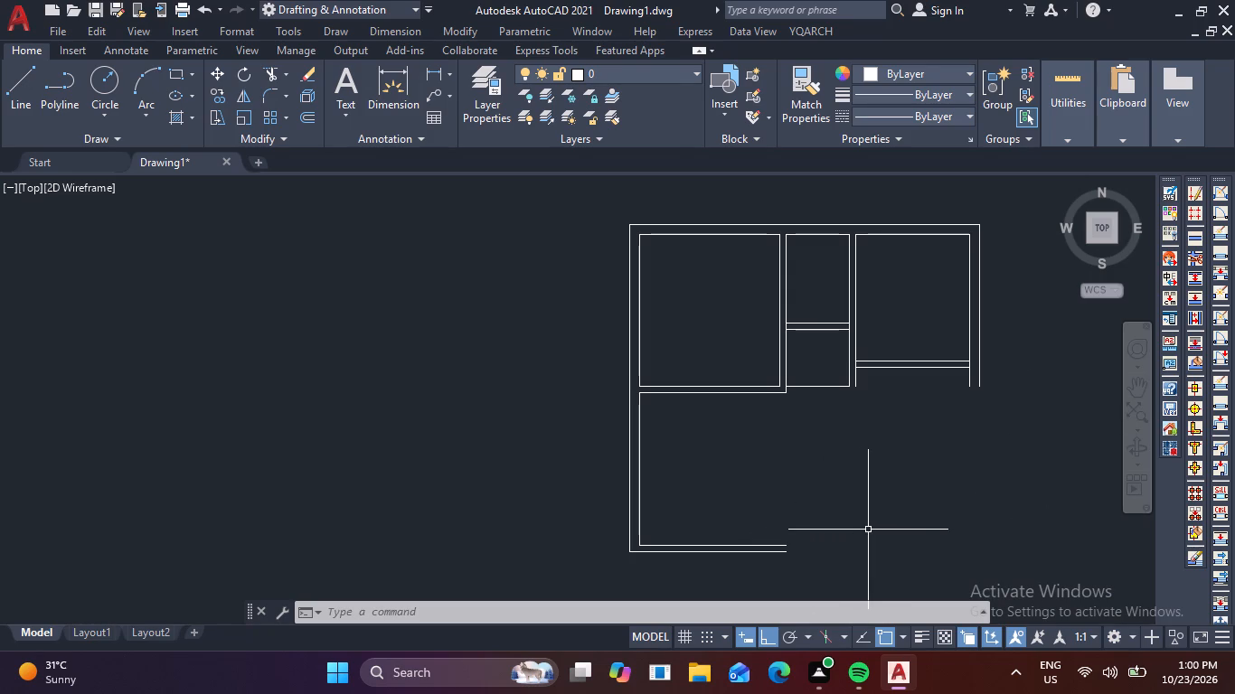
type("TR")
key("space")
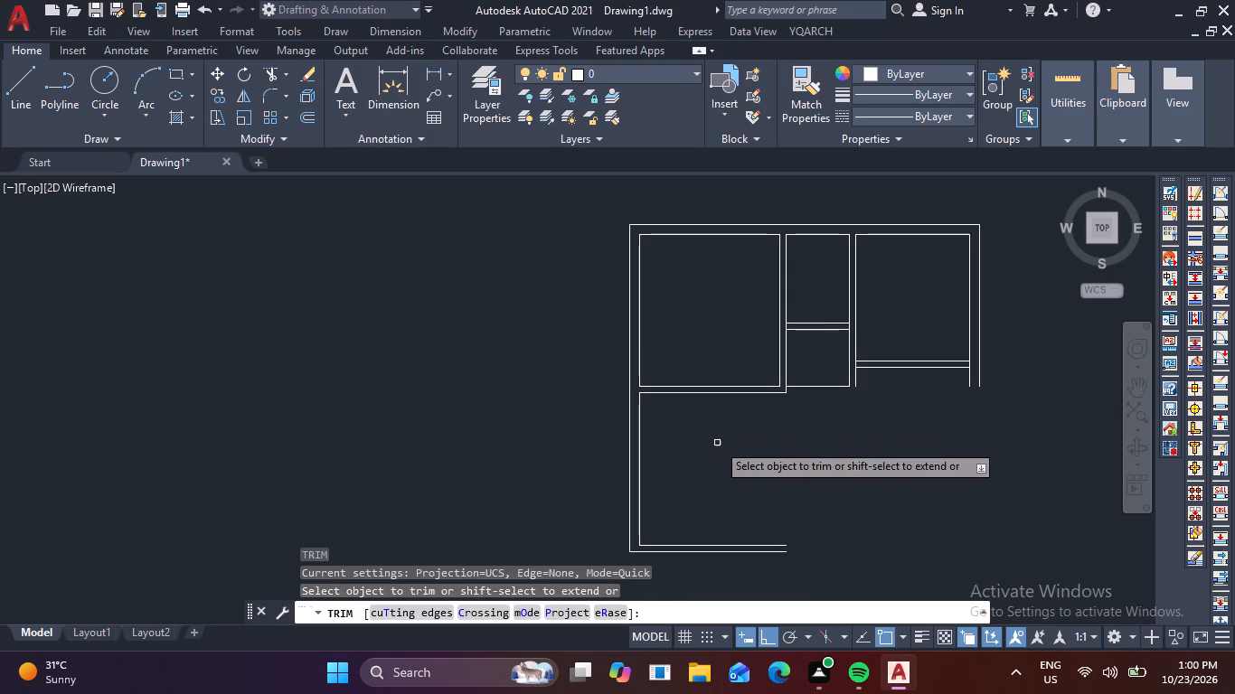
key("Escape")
Offset the lower-left room's inner left wall line 10' to the right, and offset the new line 6" further to form a partition.
key("o")
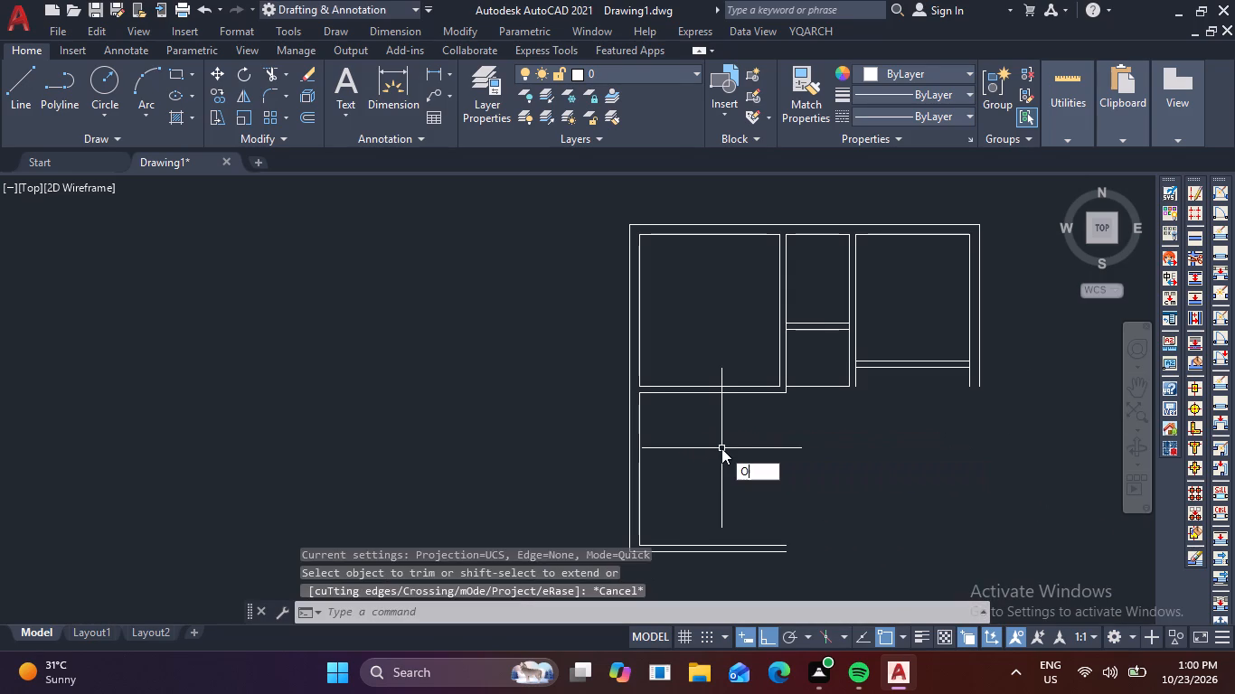
key("Return")
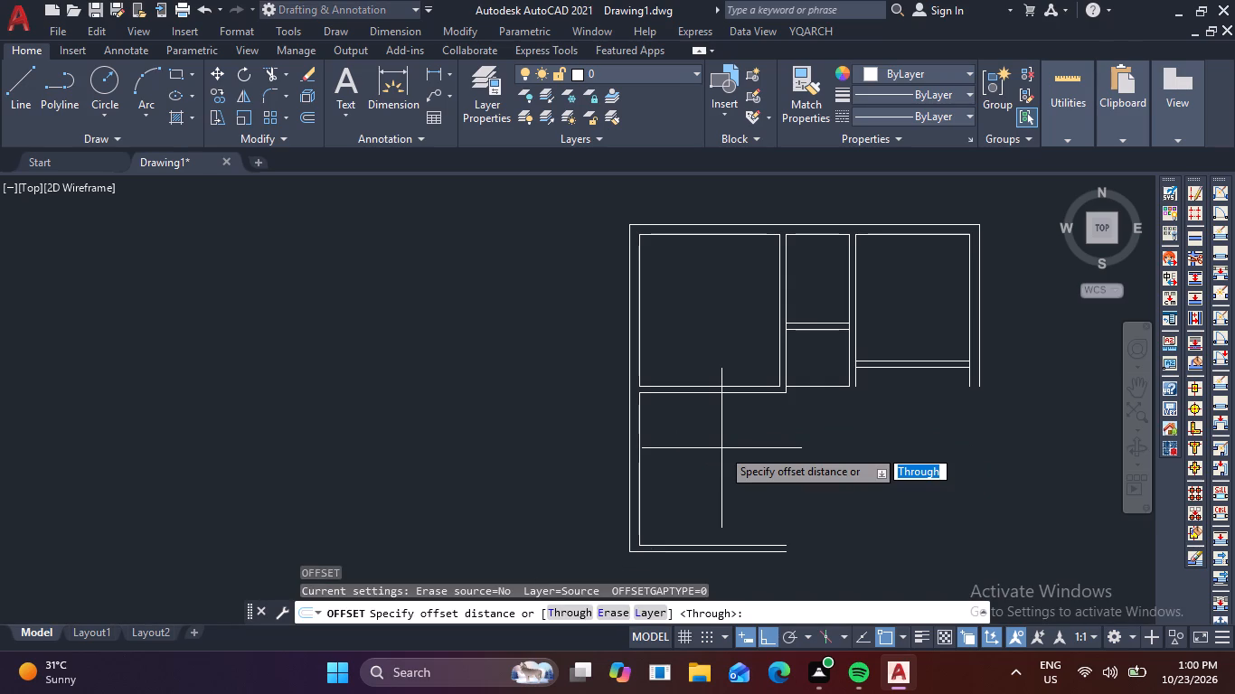
type("10")
key("apostrophe")
key("Return")
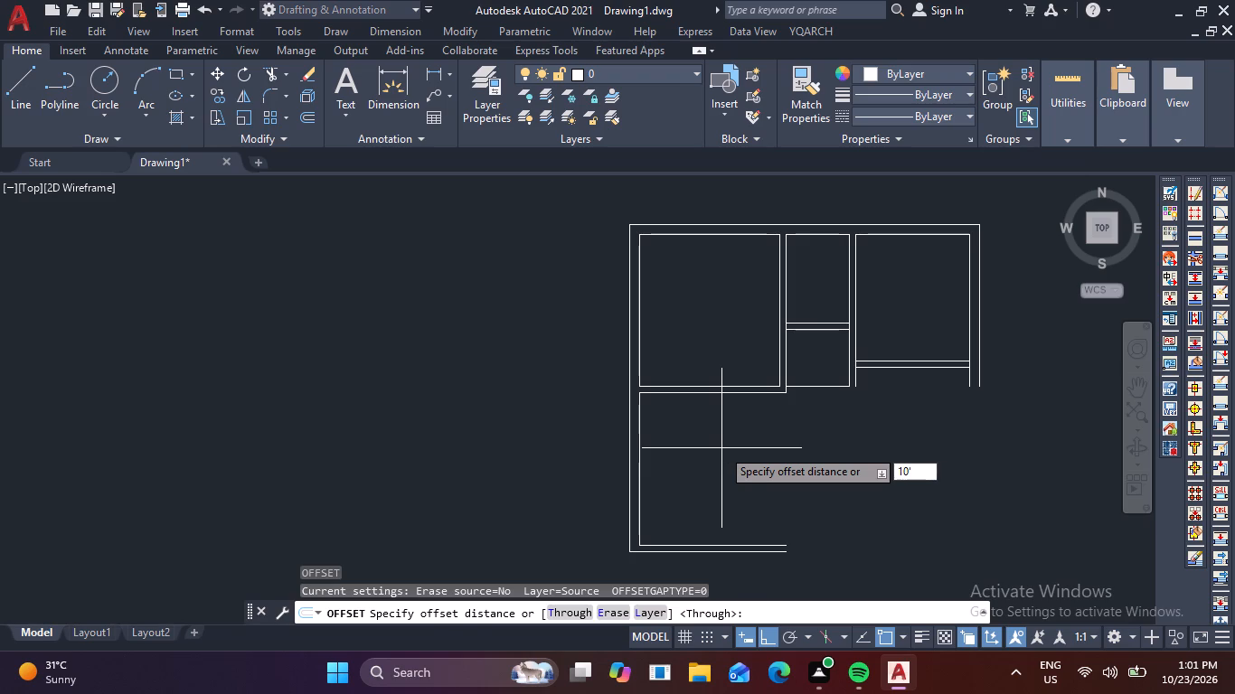
left_click(636, 472)
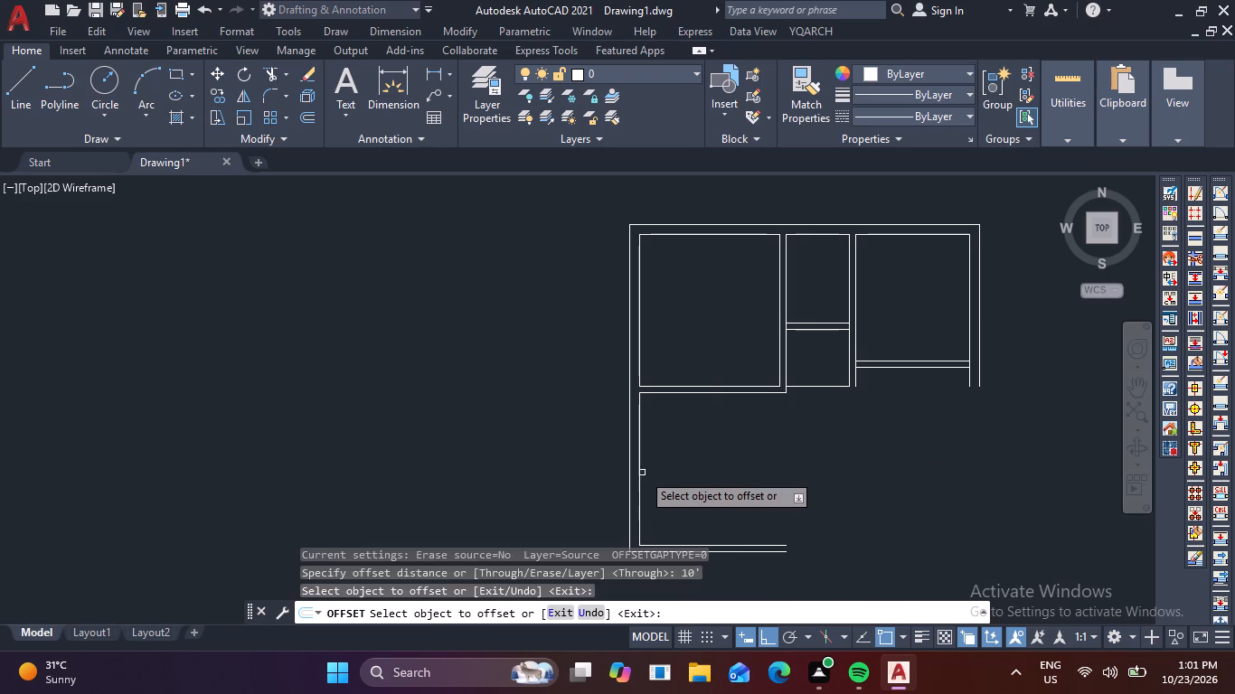
left_click(644, 474)
left_click(640, 474)
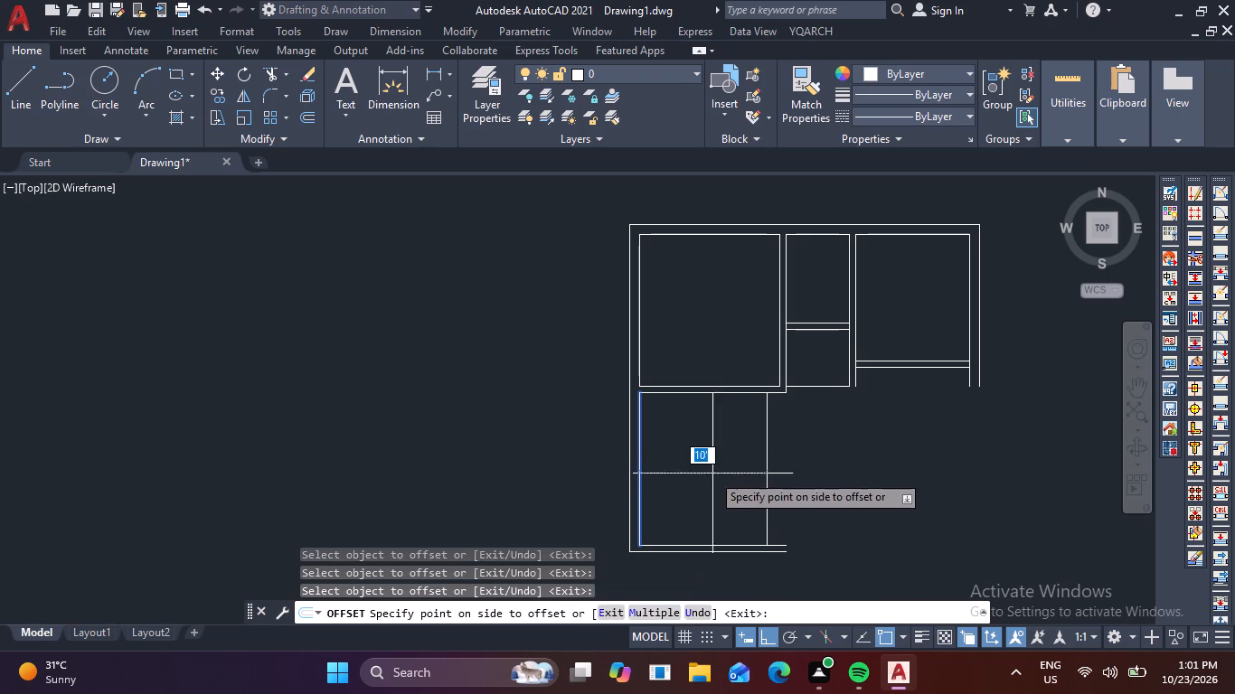
left_click(753, 464)
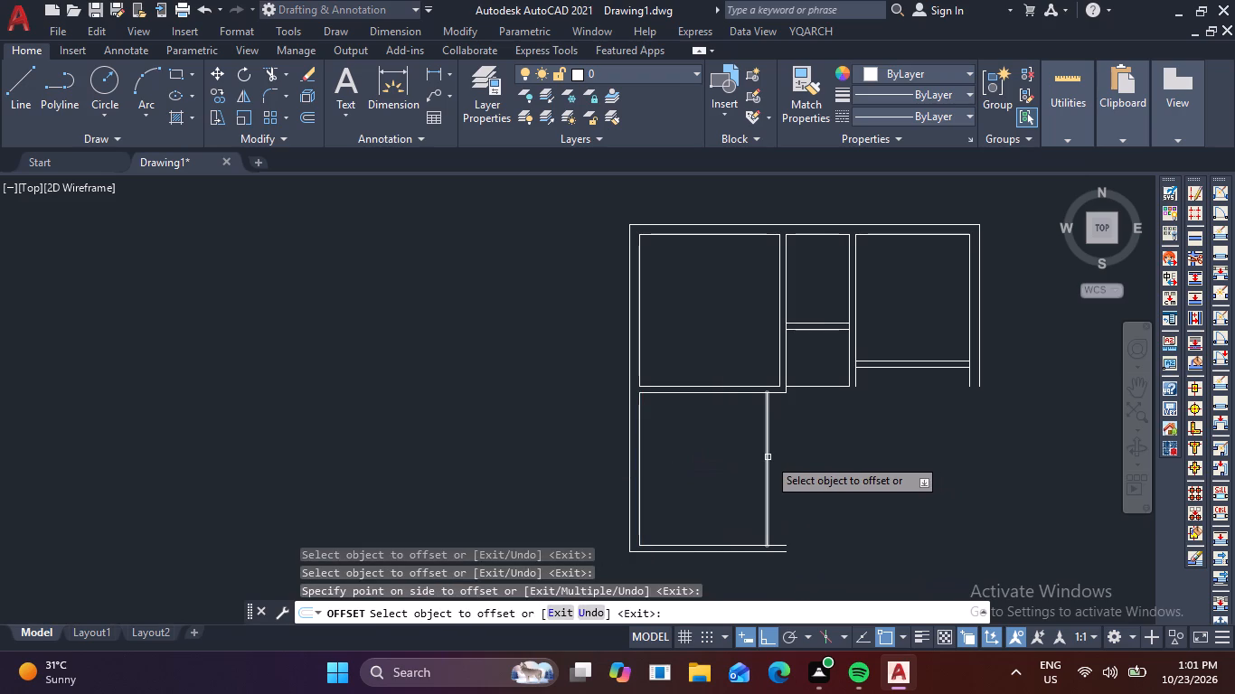
left_click(768, 457)
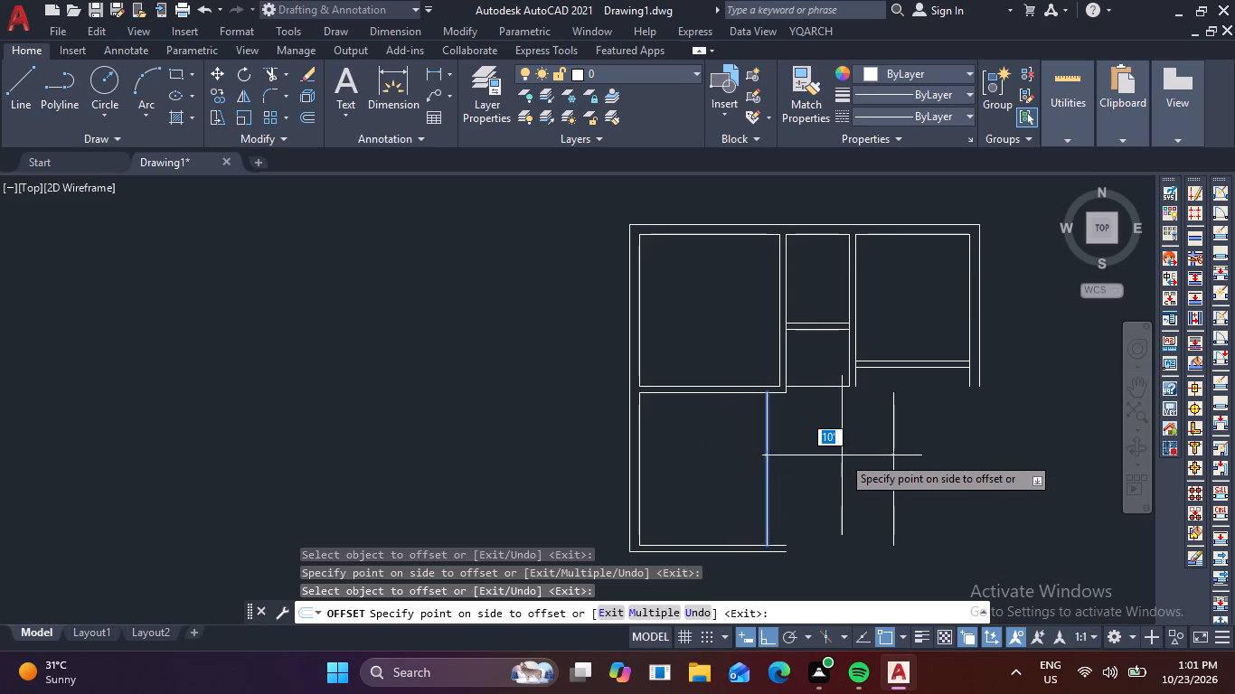
type("6")
key("space")
scroll(843, 522, "down", 1)
middle_click_drag(842, 522, 833, 379)
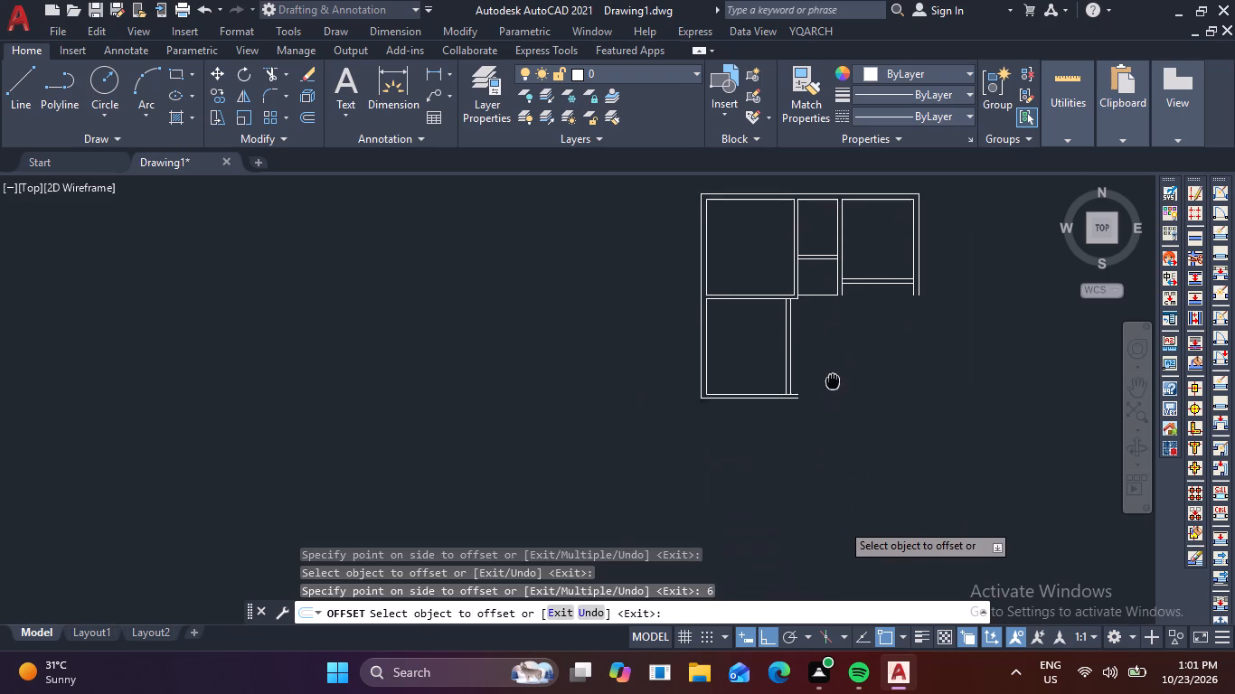
middle_click_drag(833, 379, 834, 370)
scroll(778, 430, "up", 2)
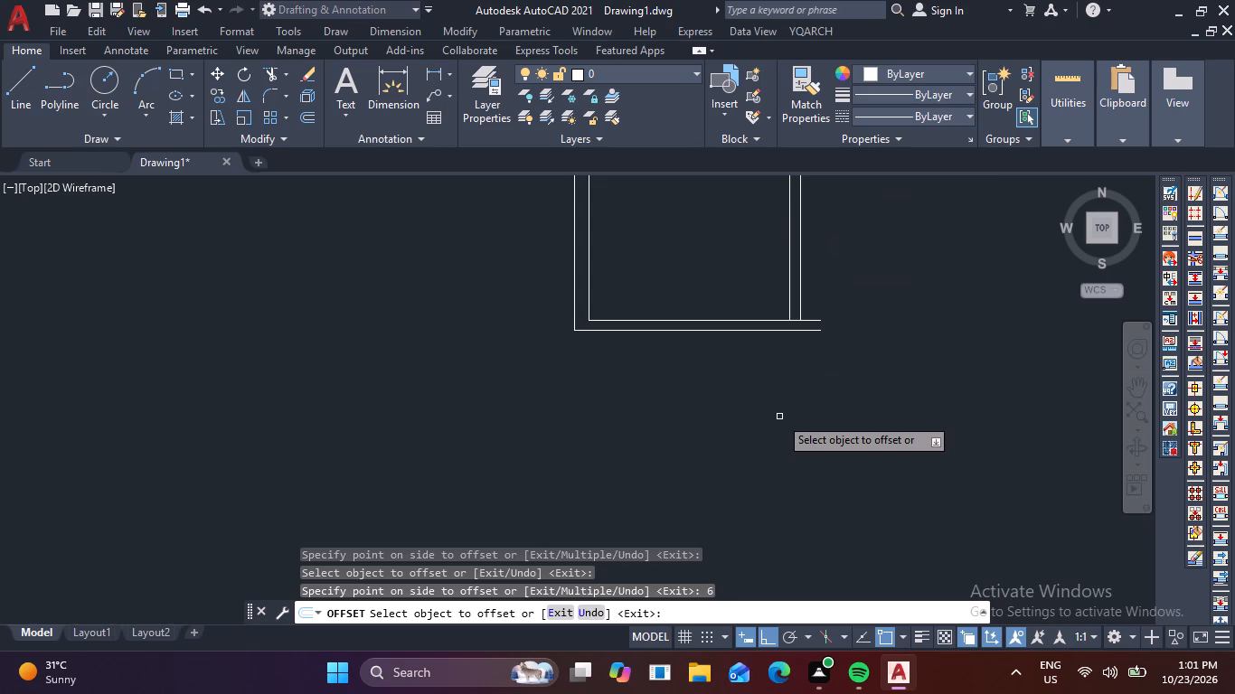
key("Escape")
Offset the lowest wall's bottom line 12' downward, and offset the new line 6" further down to form another bottom wall.
key("o")
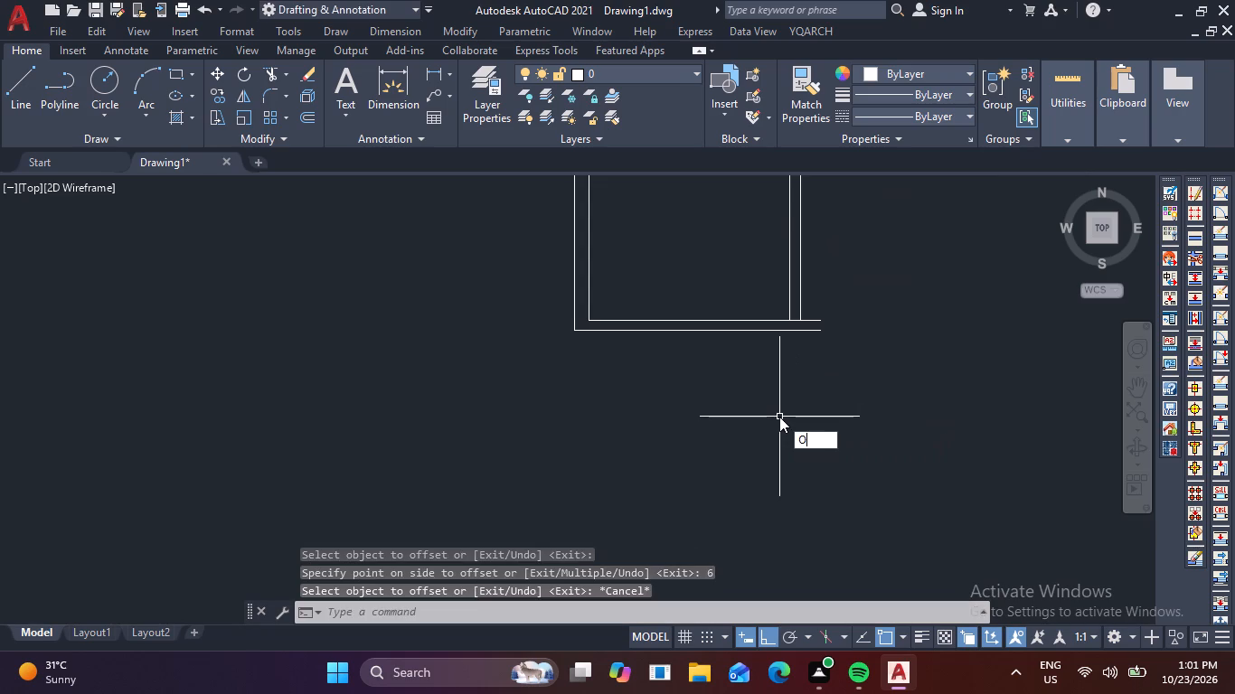
key("Return")
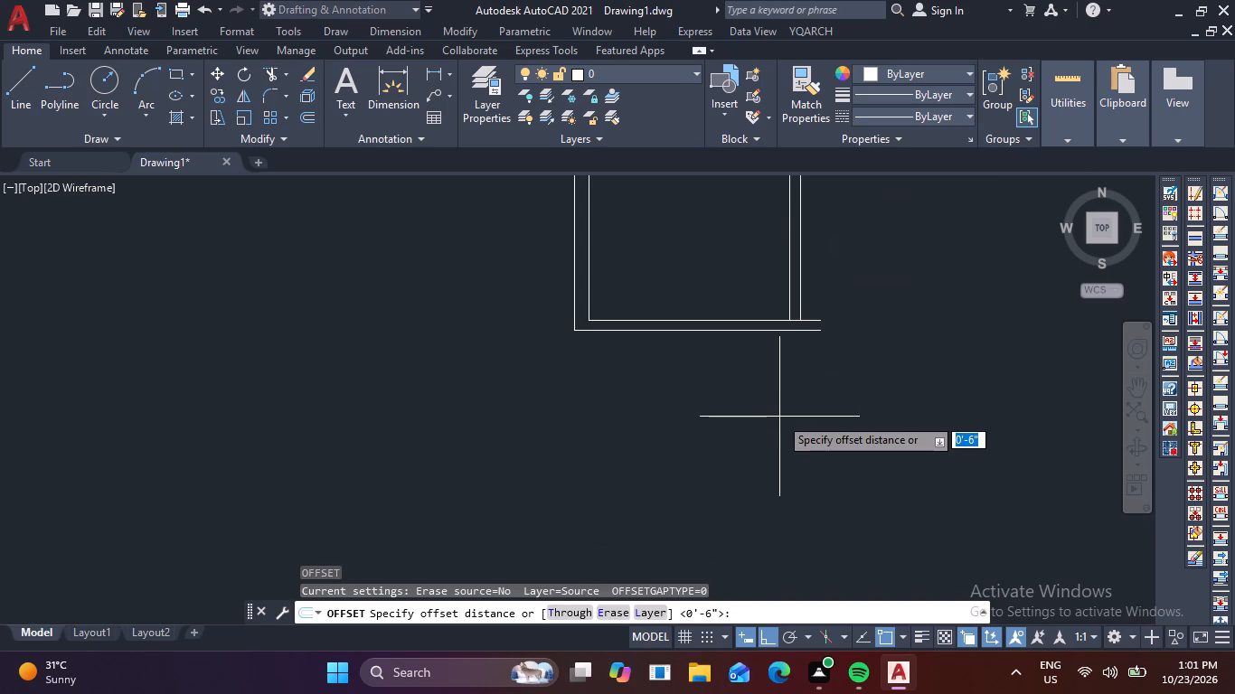
key("1")
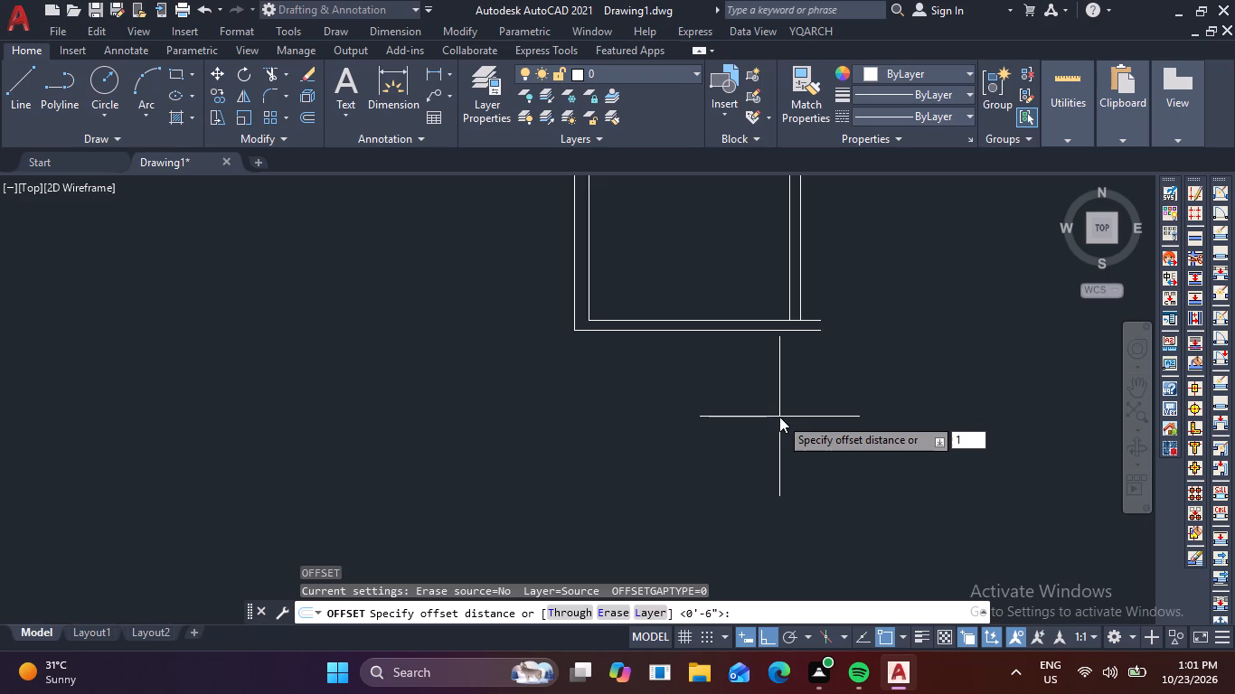
key("4")
key("BackSpace")
type("2'")
key("Return")
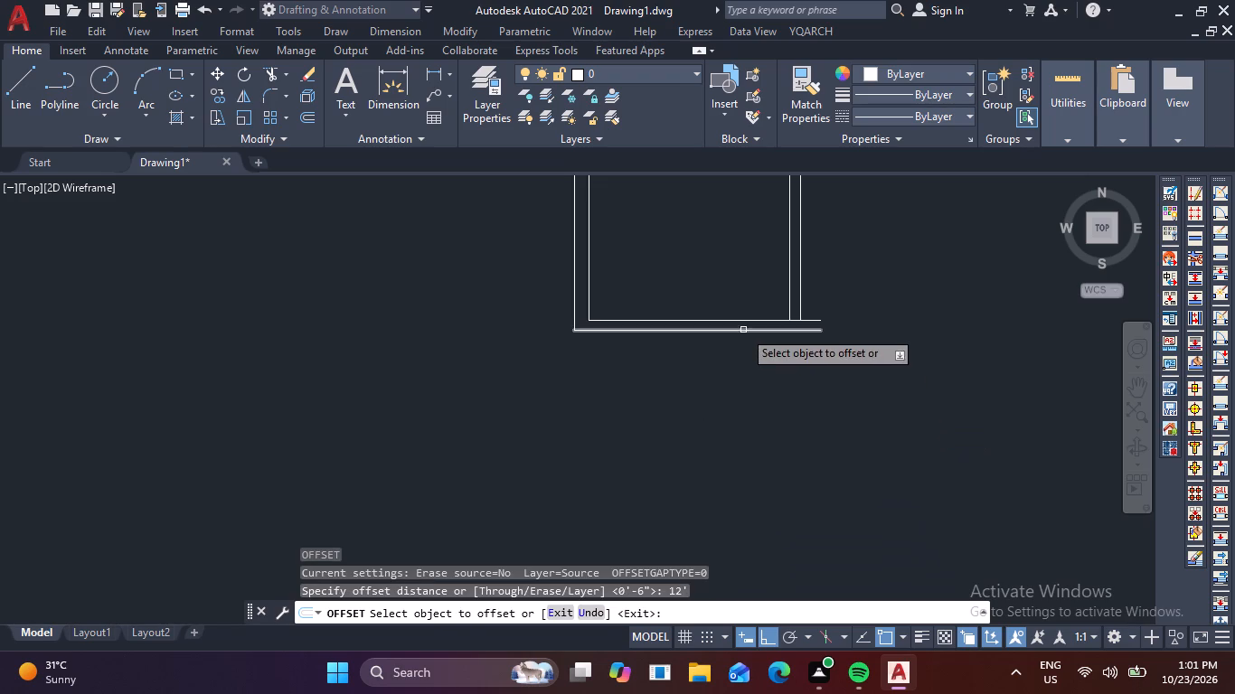
left_click(743, 330)
left_click(776, 407)
middle_click_drag(810, 435, 845, 299)
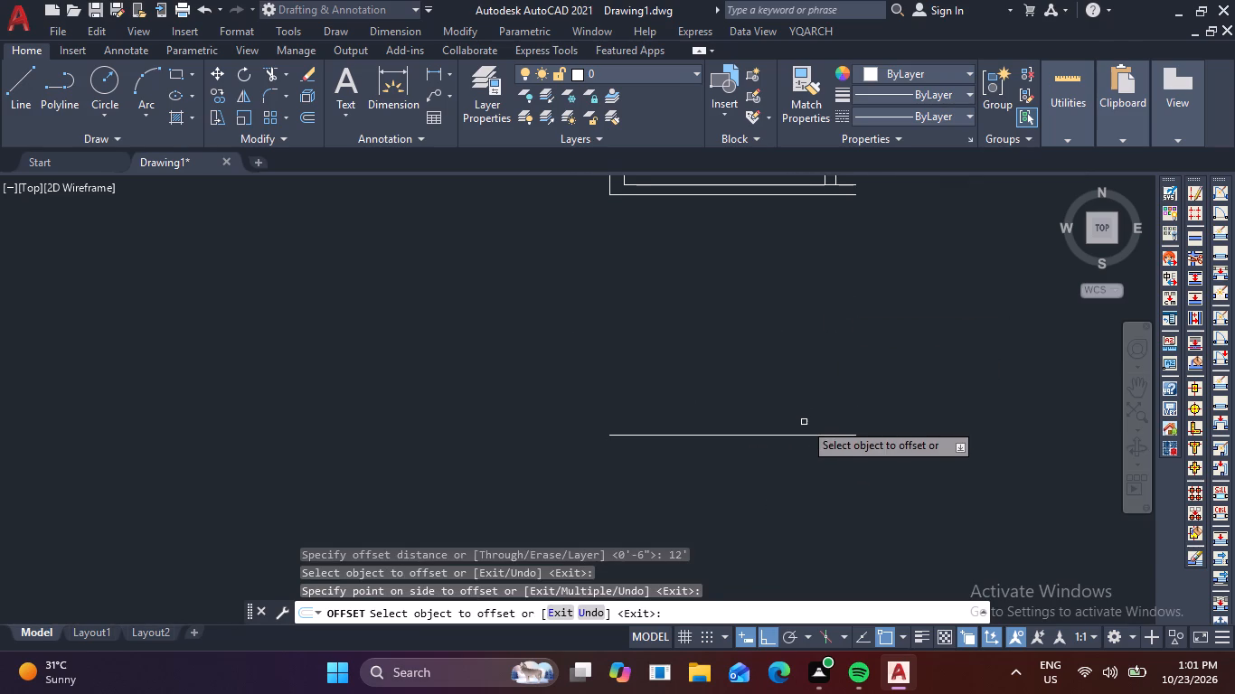
left_click(797, 434)
key("6")
key("space")
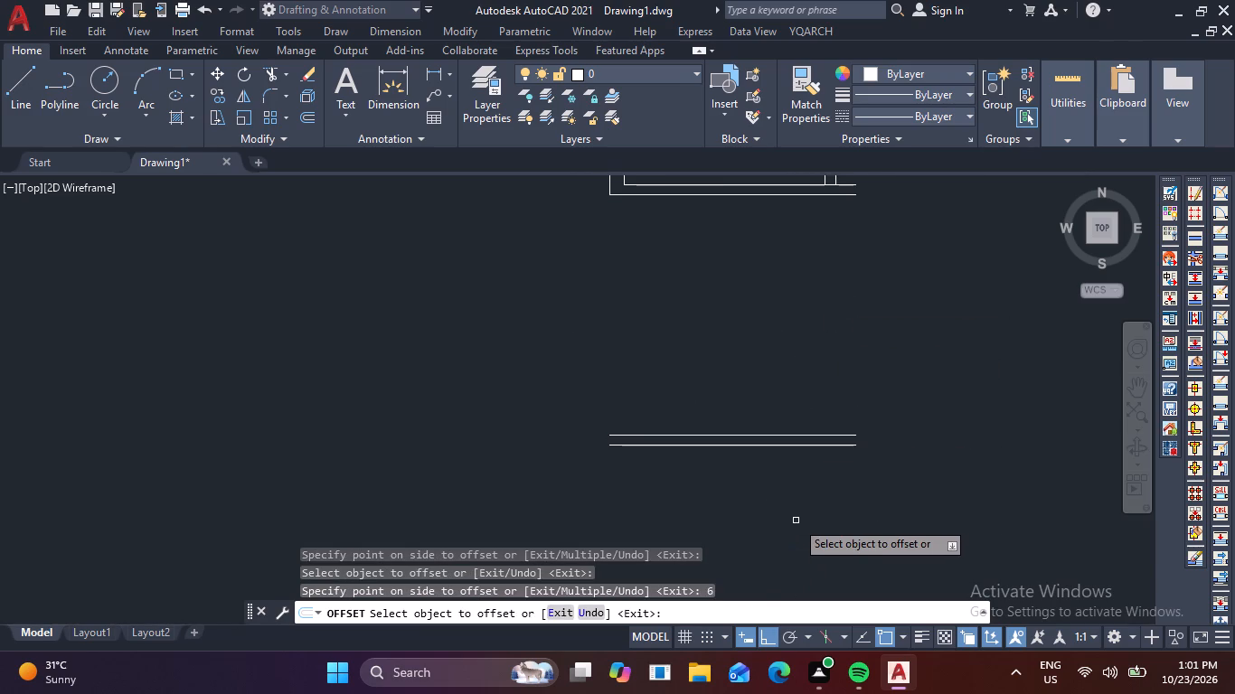
key("Escape")
key("Escape")
key("Escape")
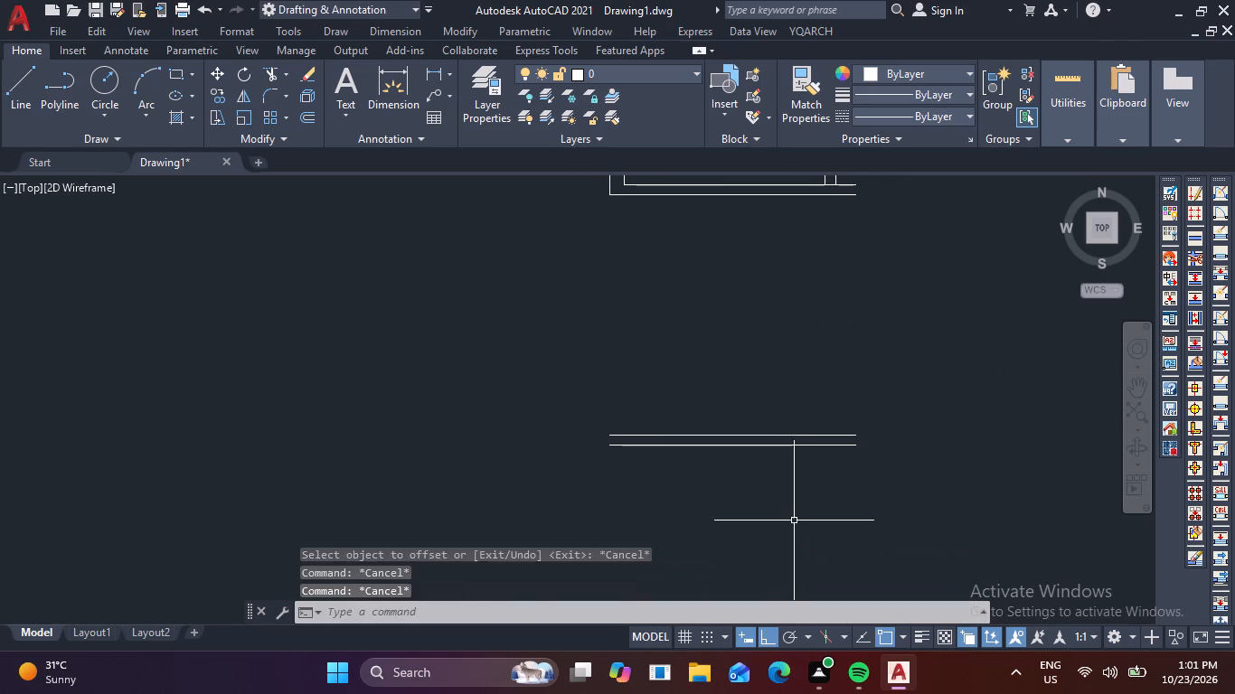
Fillet the inner and outer left exterior wall lines at zero radius to the matching lines of the new lowest wall.
scroll(811, 504, "down", 1)
key("f")
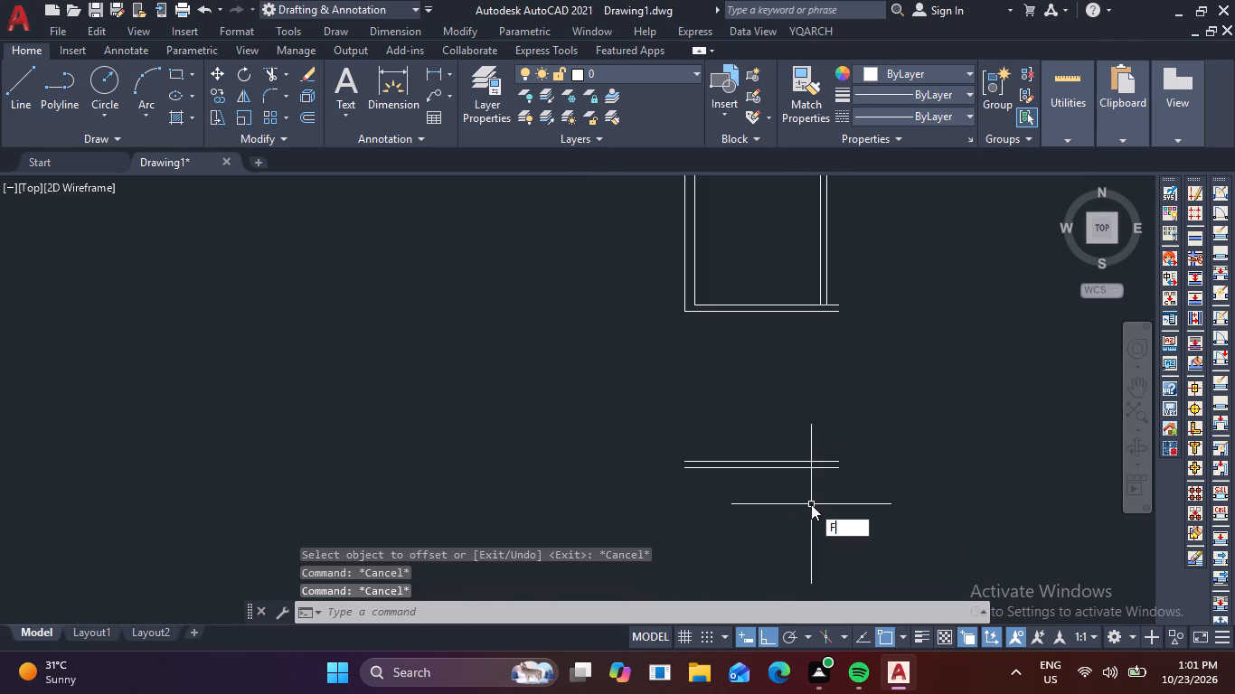
key("space")
left_click(703, 462)
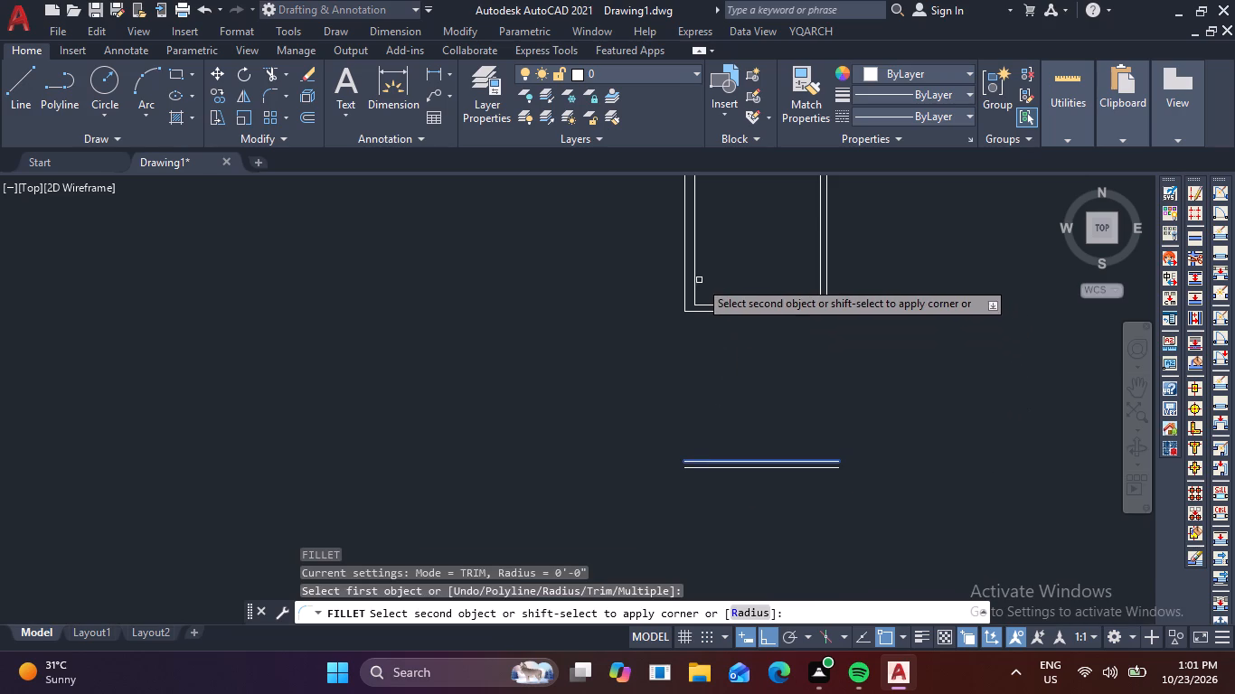
left_click(693, 277)
key("space")
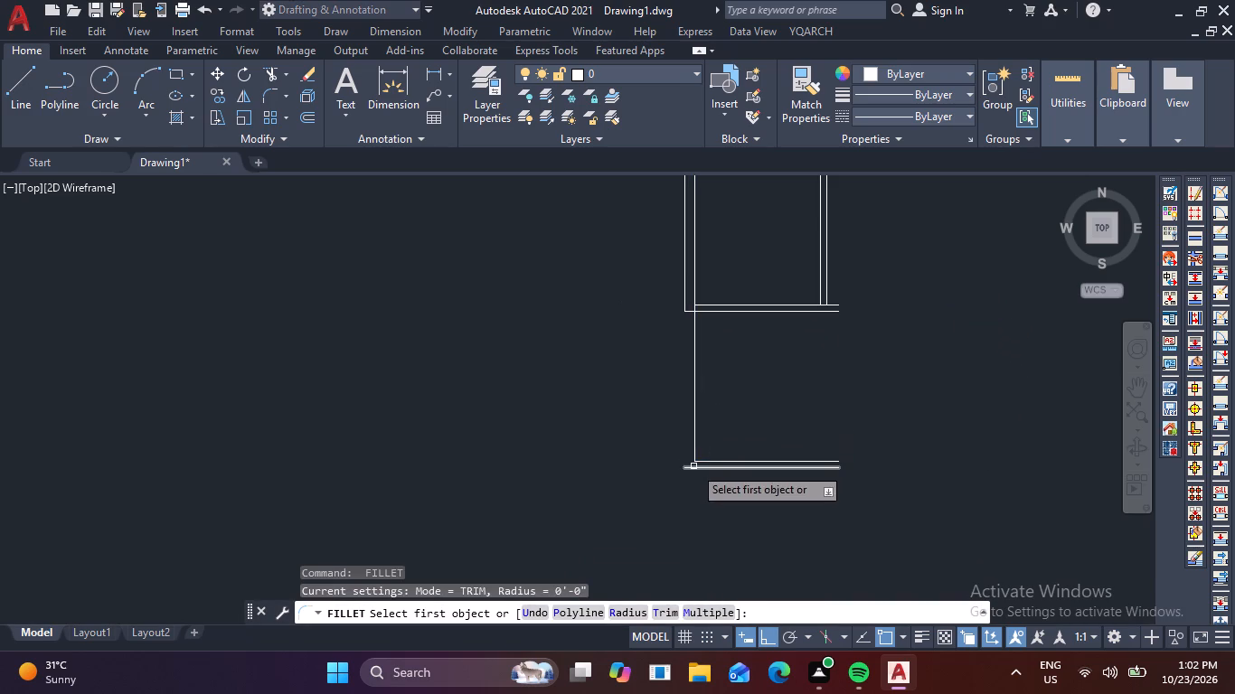
left_click(695, 469)
left_click(684, 290)
key("space")
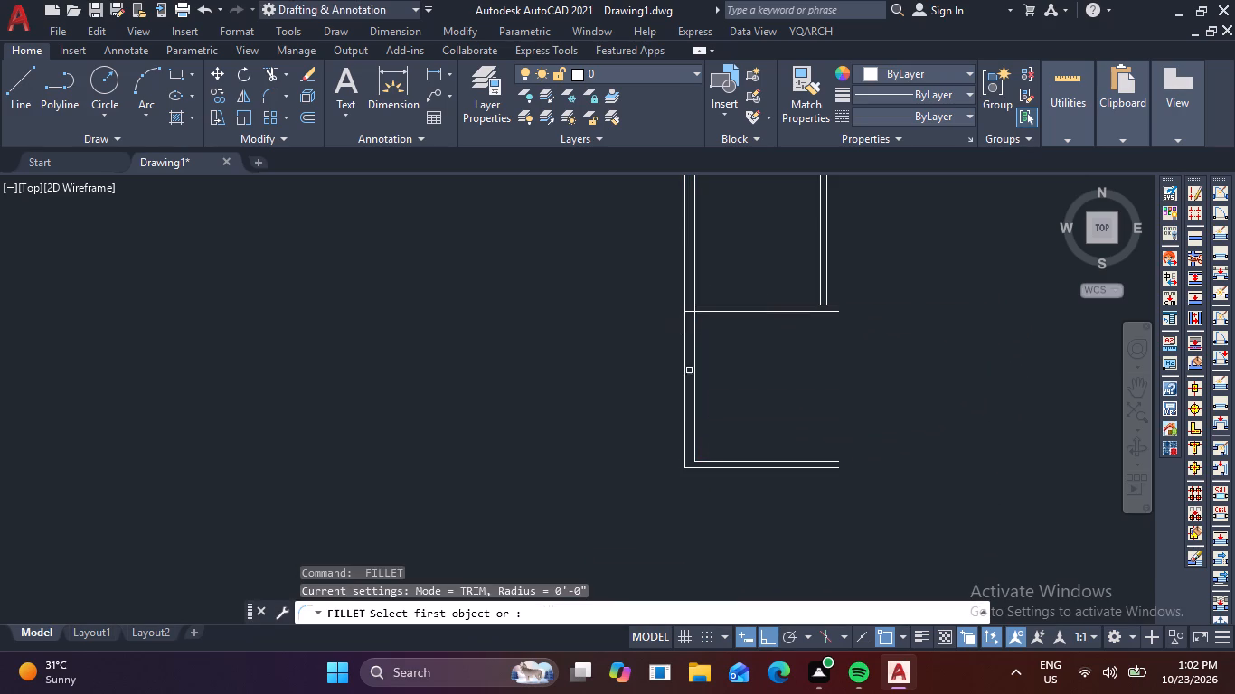
key("Escape")
key("Escape")
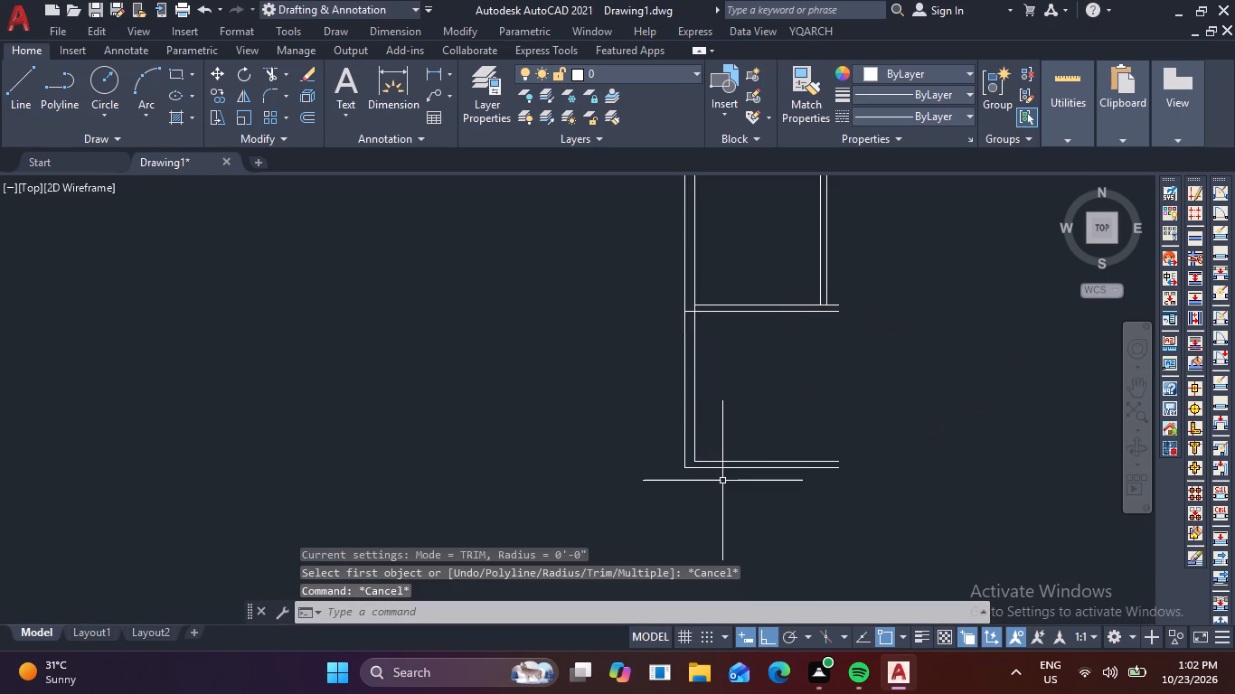
key("r")
key("Escape")
Trim the crossing line segments where the wall between the two lower-left rooms meets the left exterior wall.
type("TR")
key("space")
scroll(704, 285, "up", 3)
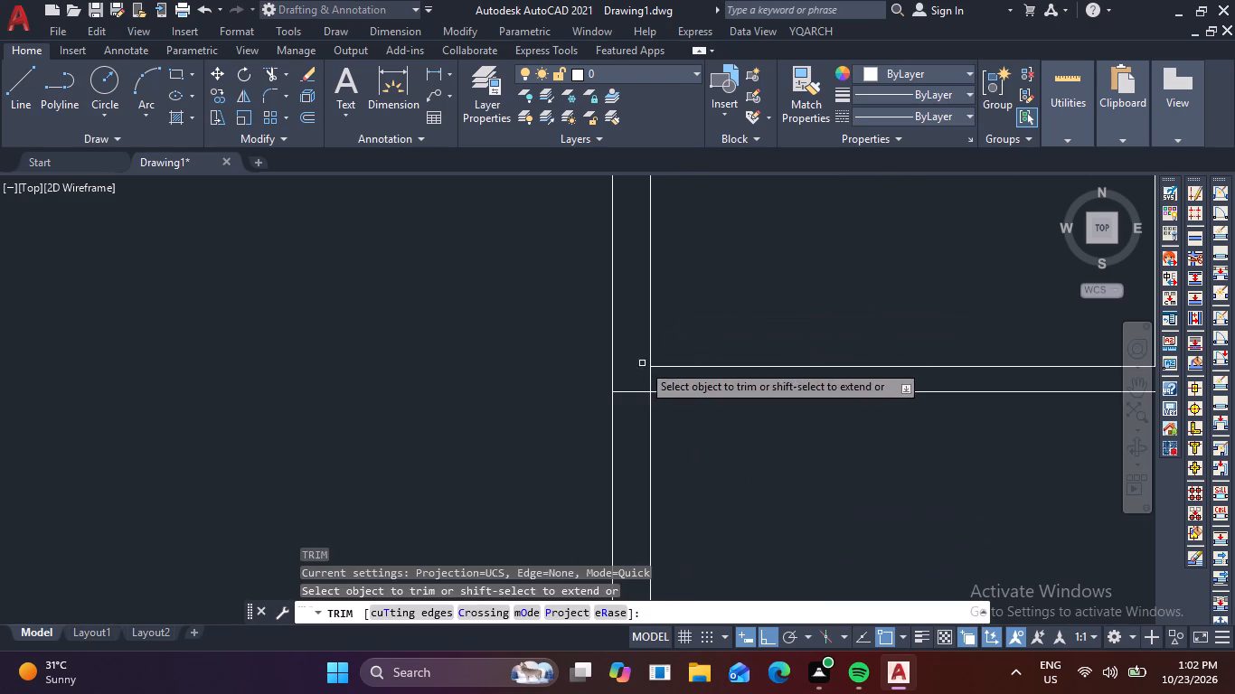
scroll(660, 383, "up", 1)
left_click(665, 372)
left_click(602, 409)
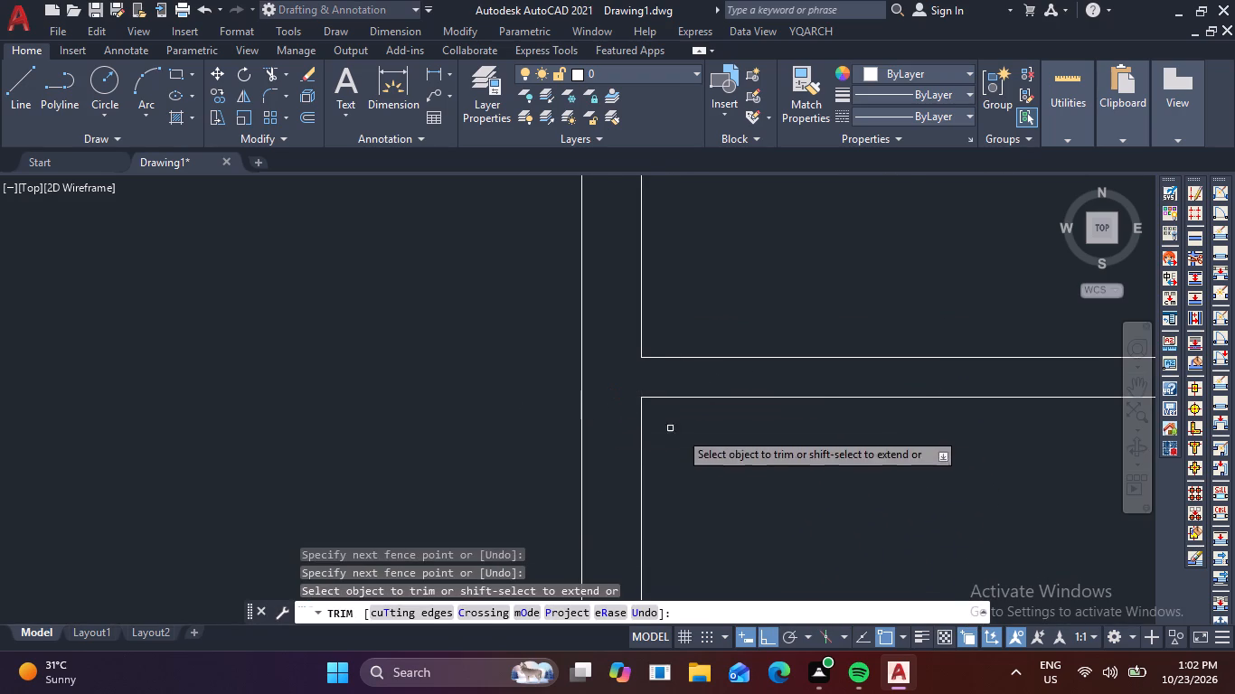
key("Escape")
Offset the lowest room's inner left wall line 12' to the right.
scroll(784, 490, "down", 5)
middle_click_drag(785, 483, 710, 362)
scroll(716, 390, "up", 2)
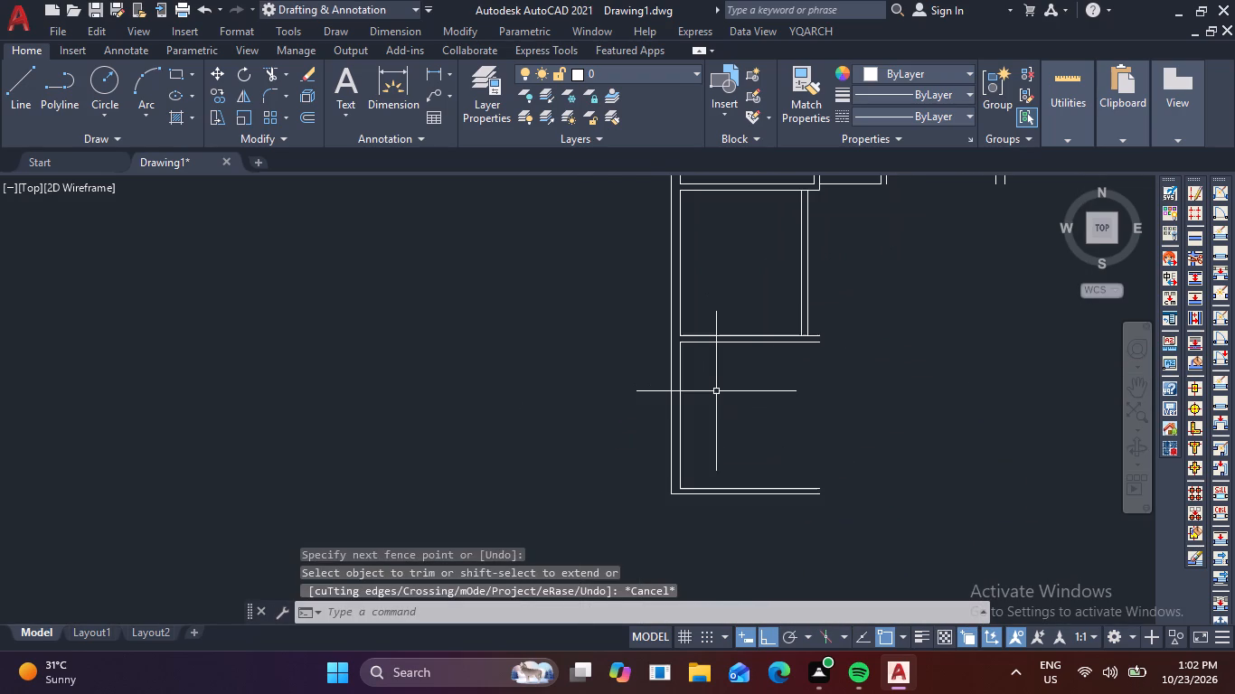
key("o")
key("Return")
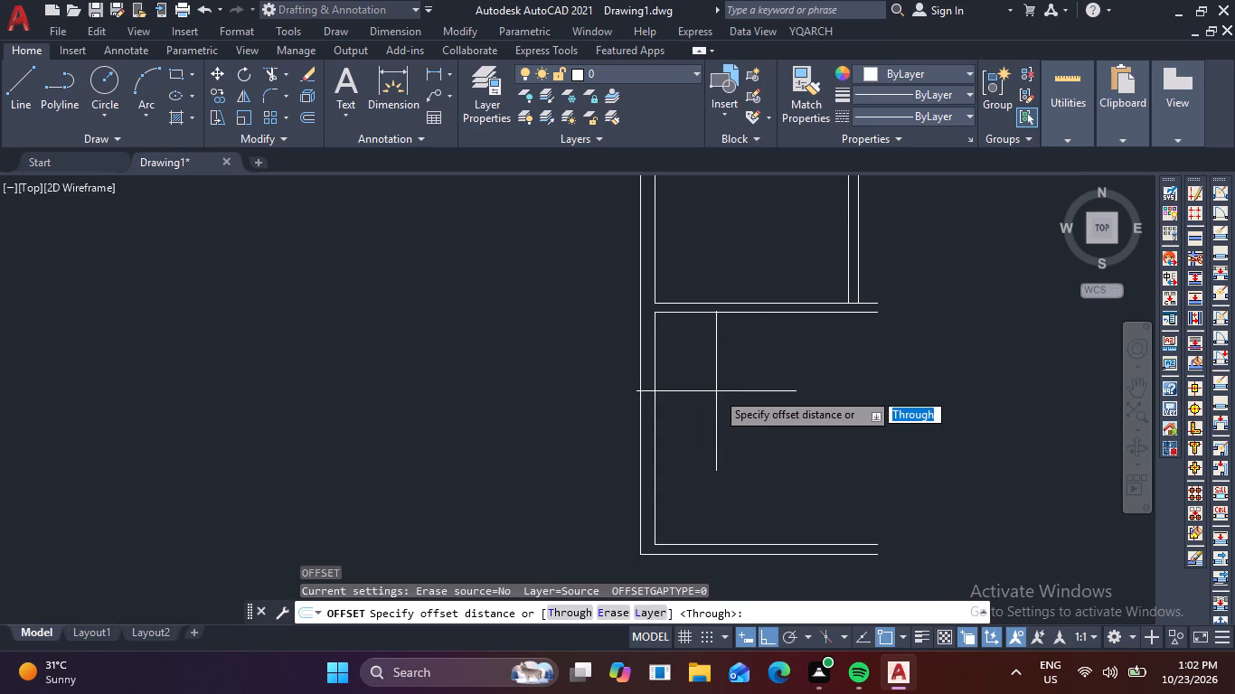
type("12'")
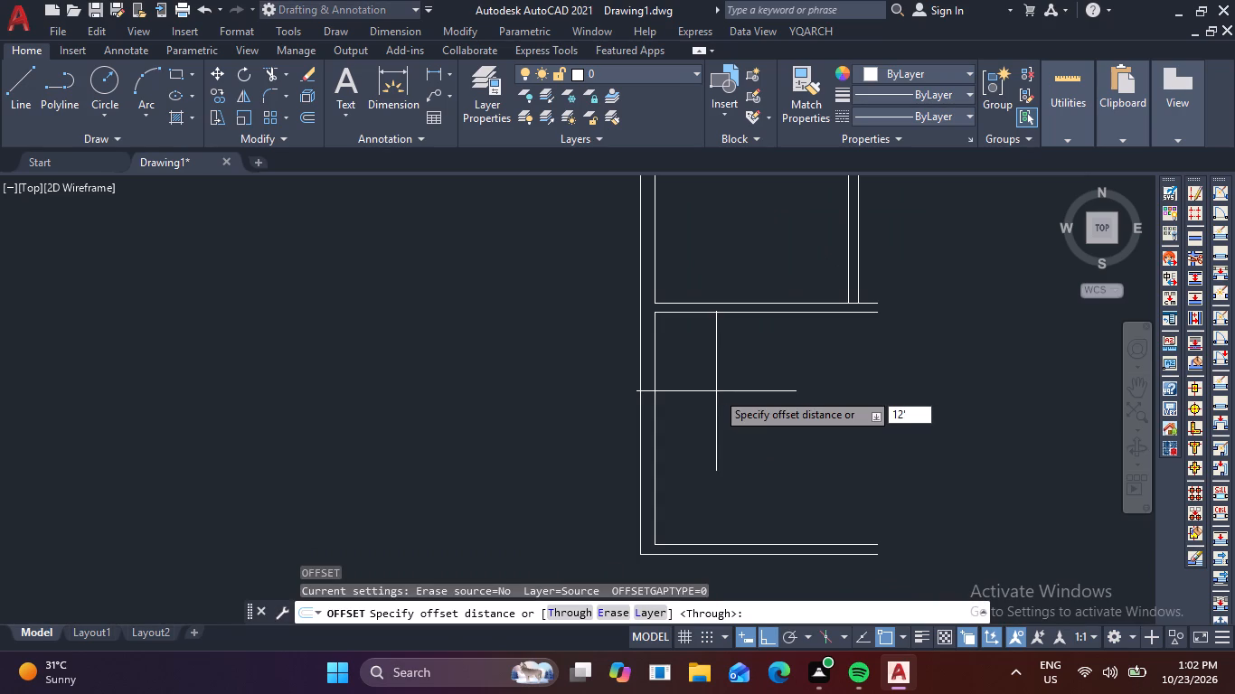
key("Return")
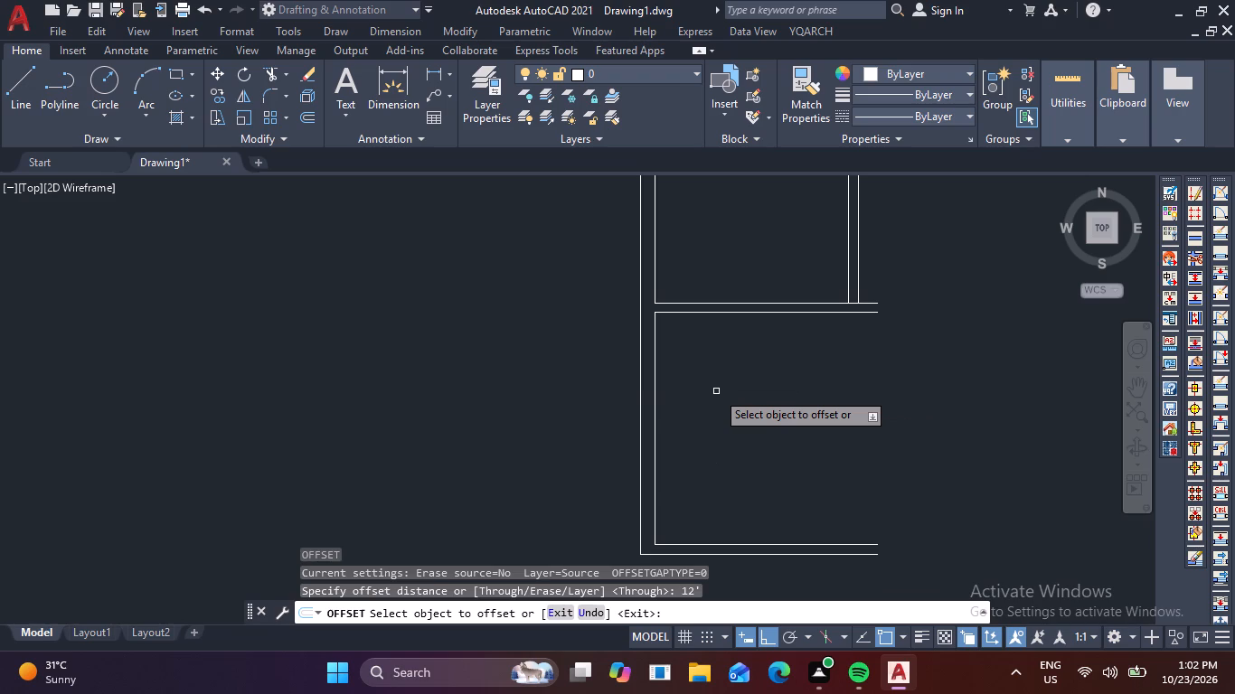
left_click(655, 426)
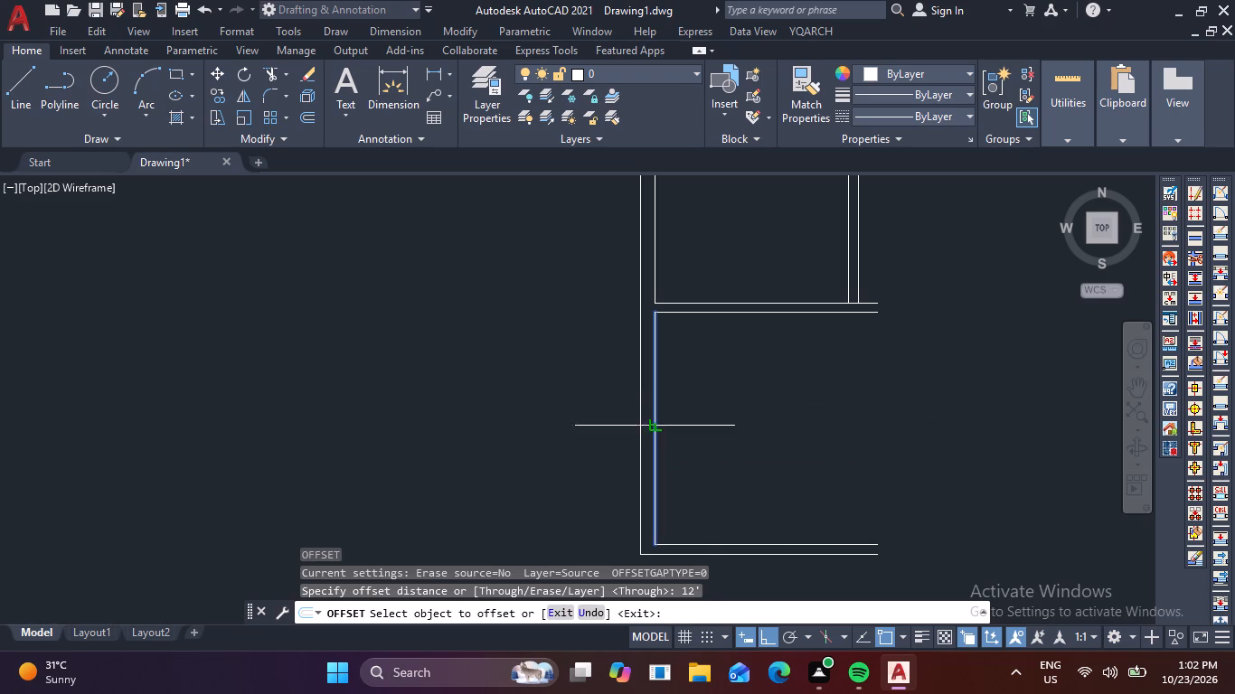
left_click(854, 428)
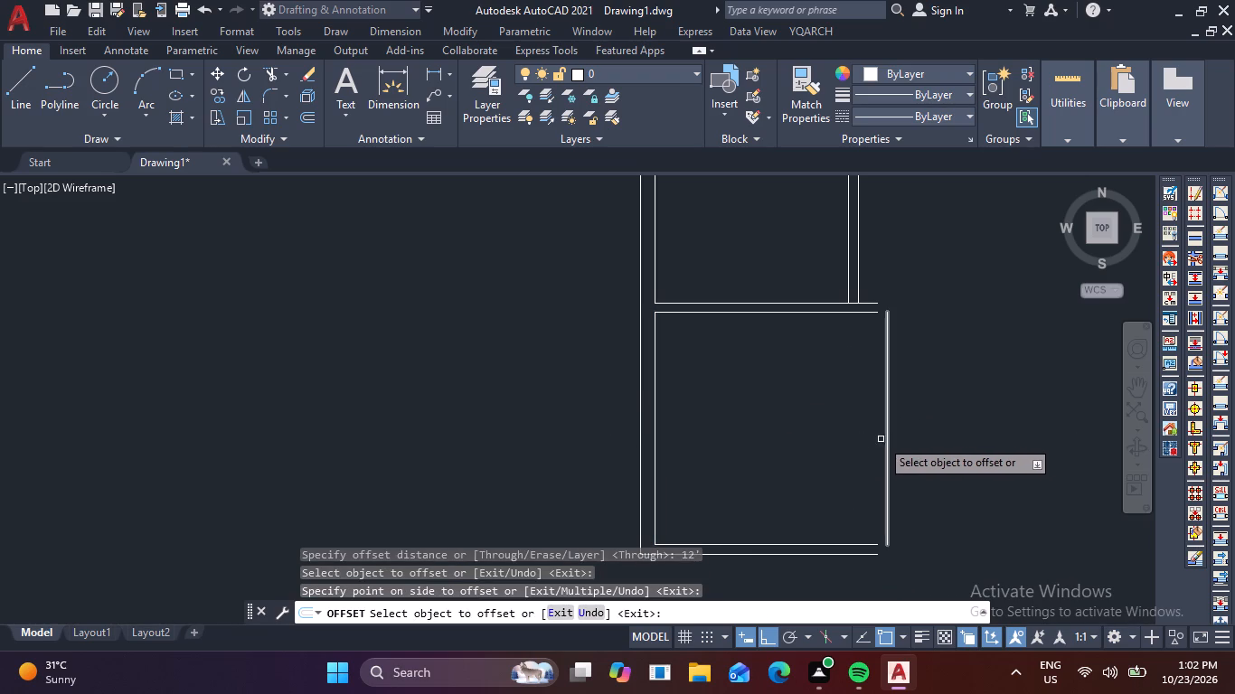
Offset the lowest room's inner left wall line 14' to the right, and offset the new line 6" further to form a partition.
left_click(656, 445)
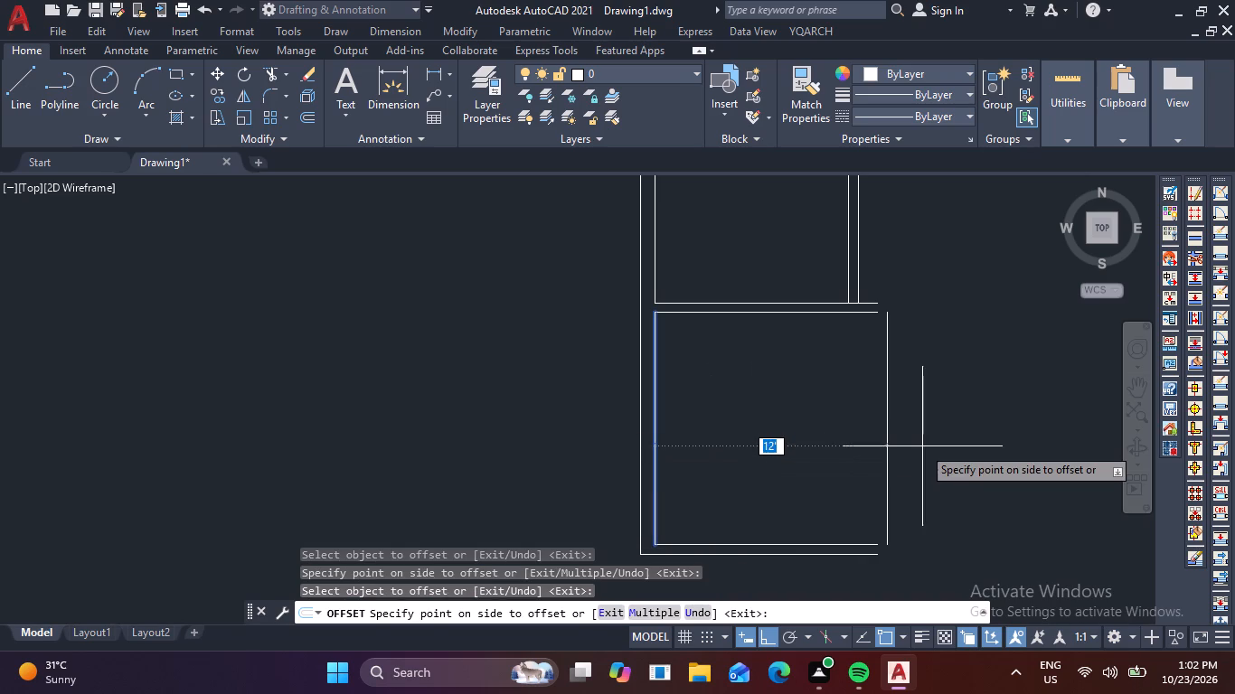
type("14")
key("apostrophe")
key("Return")
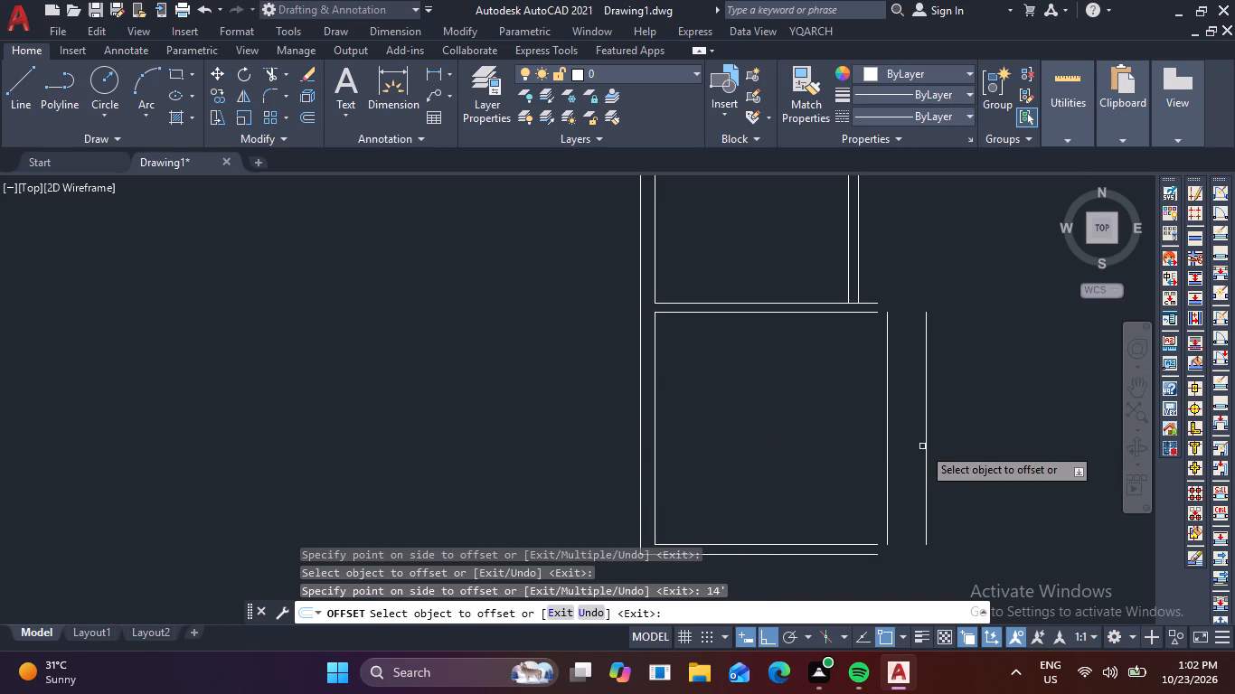
left_click(926, 445)
type("6")
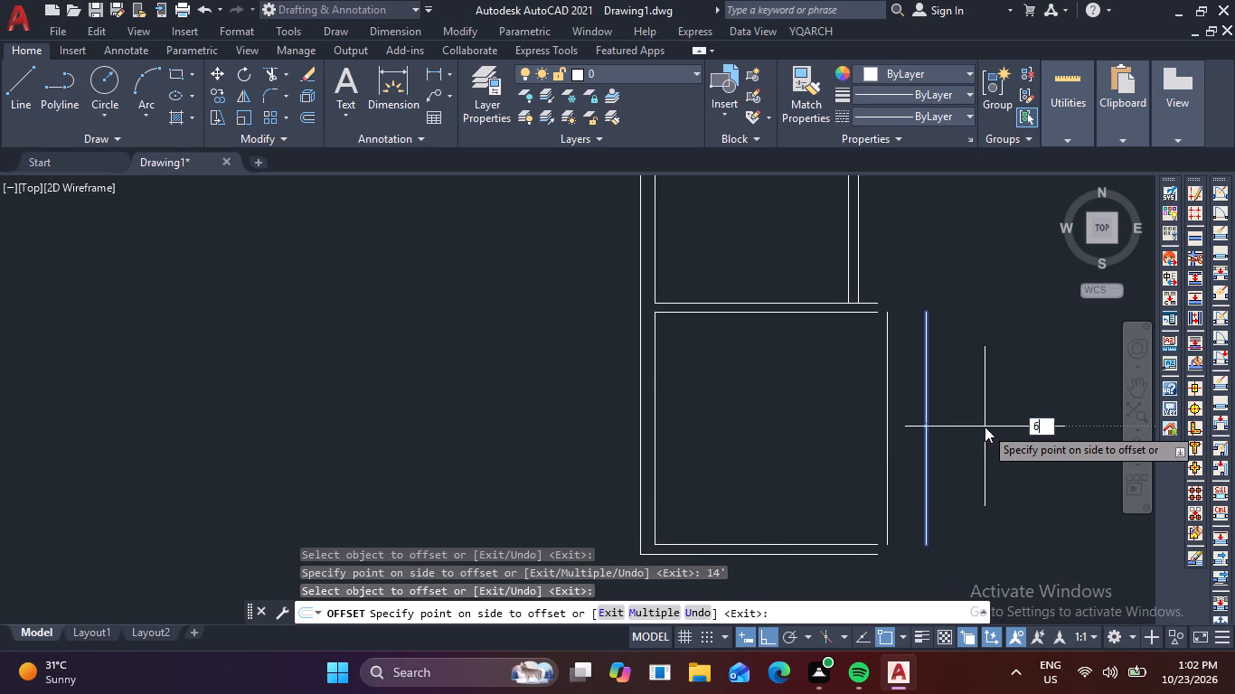
key("space")
key("Escape")
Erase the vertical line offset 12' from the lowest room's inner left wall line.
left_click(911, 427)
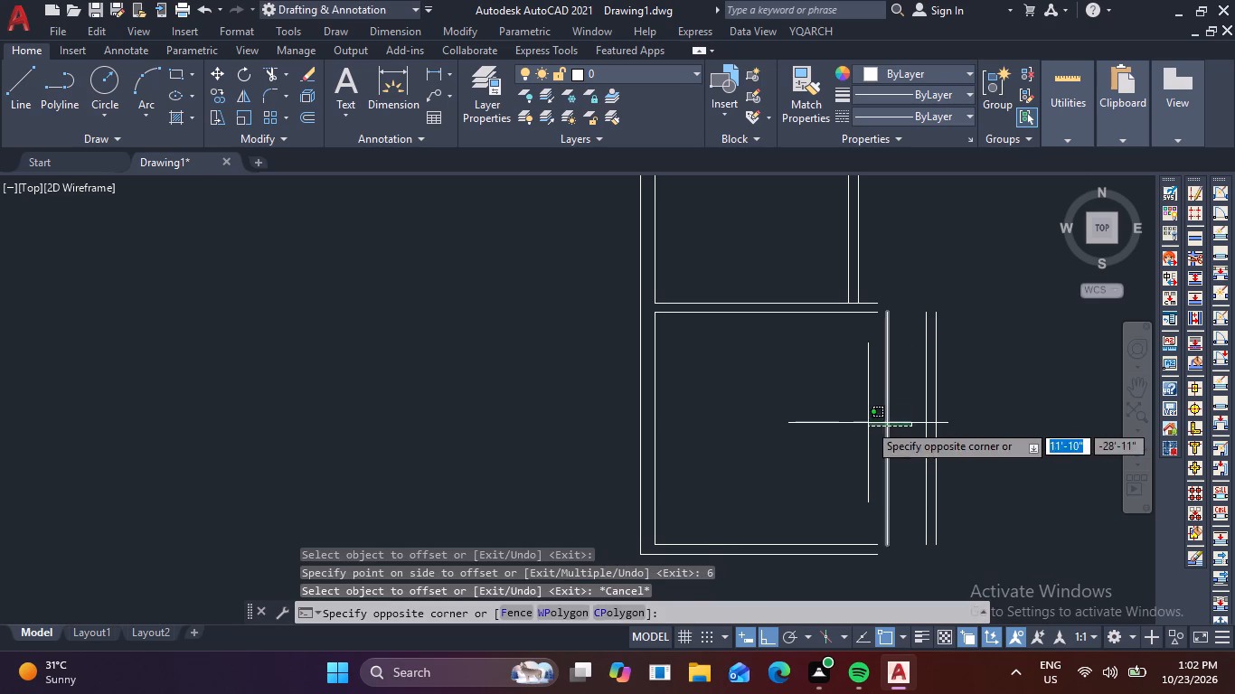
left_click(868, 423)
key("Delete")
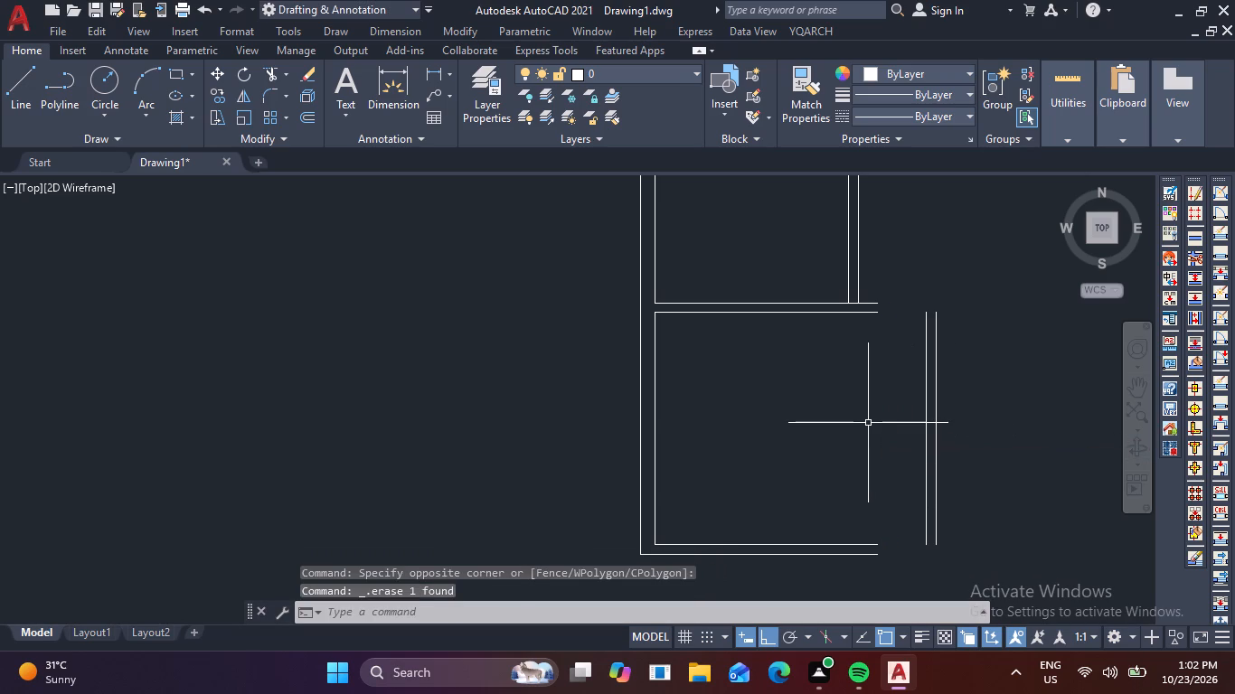
Offset the bottom line of the partition below the upper-right room 7' downward, and offset the new line 6" further down to form a wall.
scroll(868, 423, "down", 1)
middle_click_drag(872, 412, 724, 492)
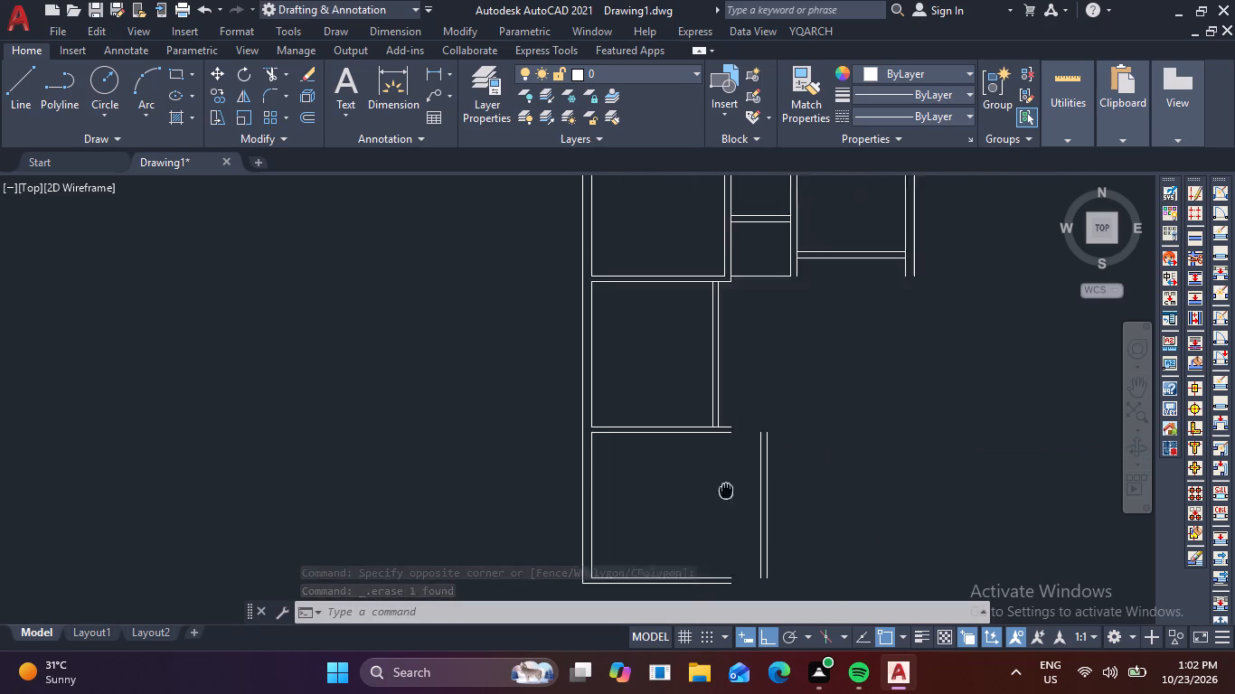
middle_click_drag(724, 492, 713, 497)
middle_click(713, 497)
scroll(759, 373, "up", 1)
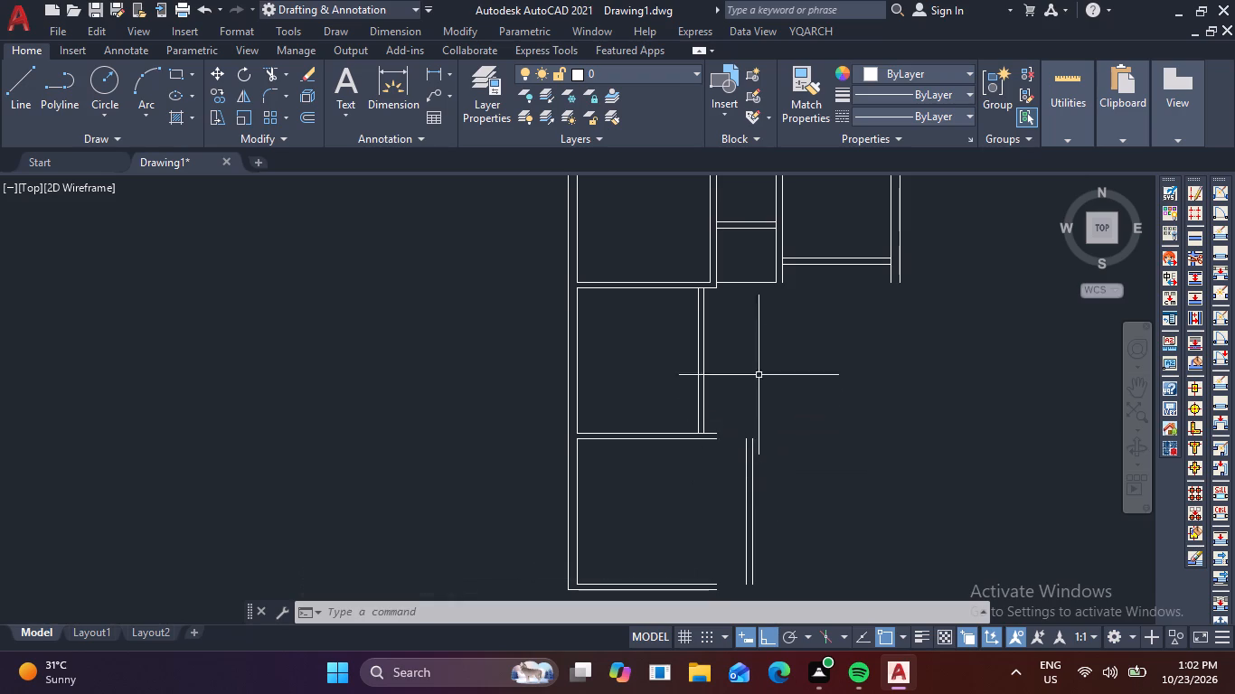
middle_click_drag(884, 303, 834, 429)
scroll(845, 349, "up", 1)
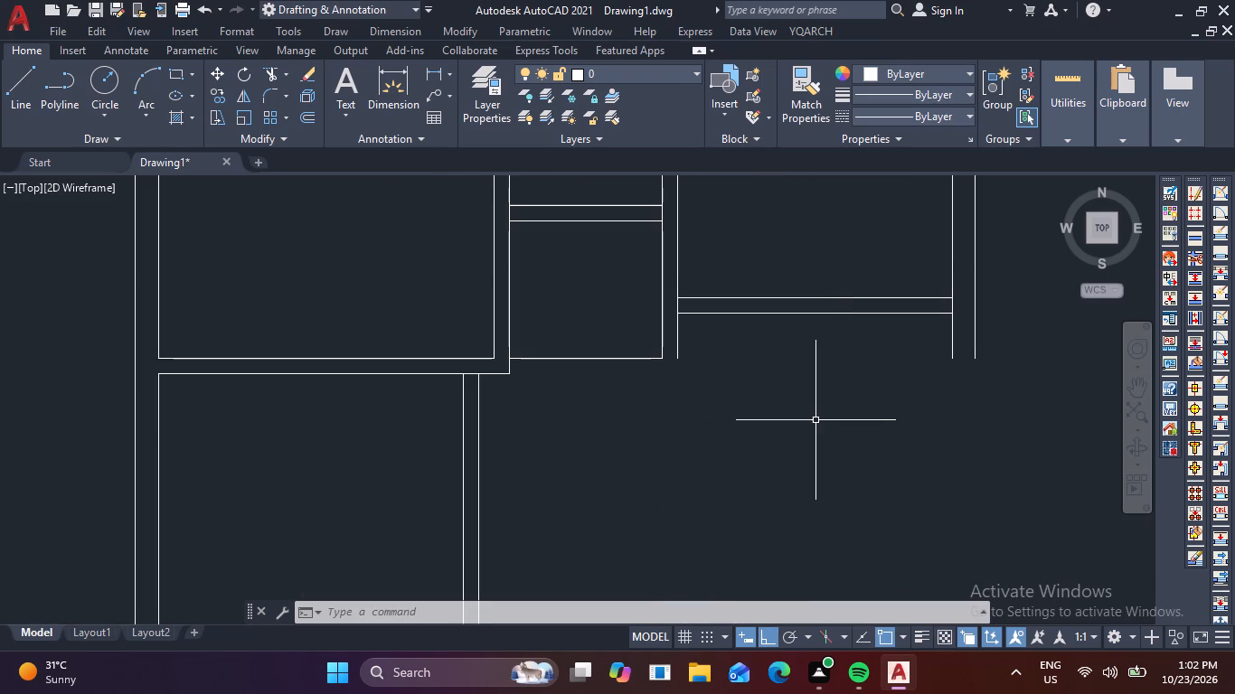
key("Escape")
key("o")
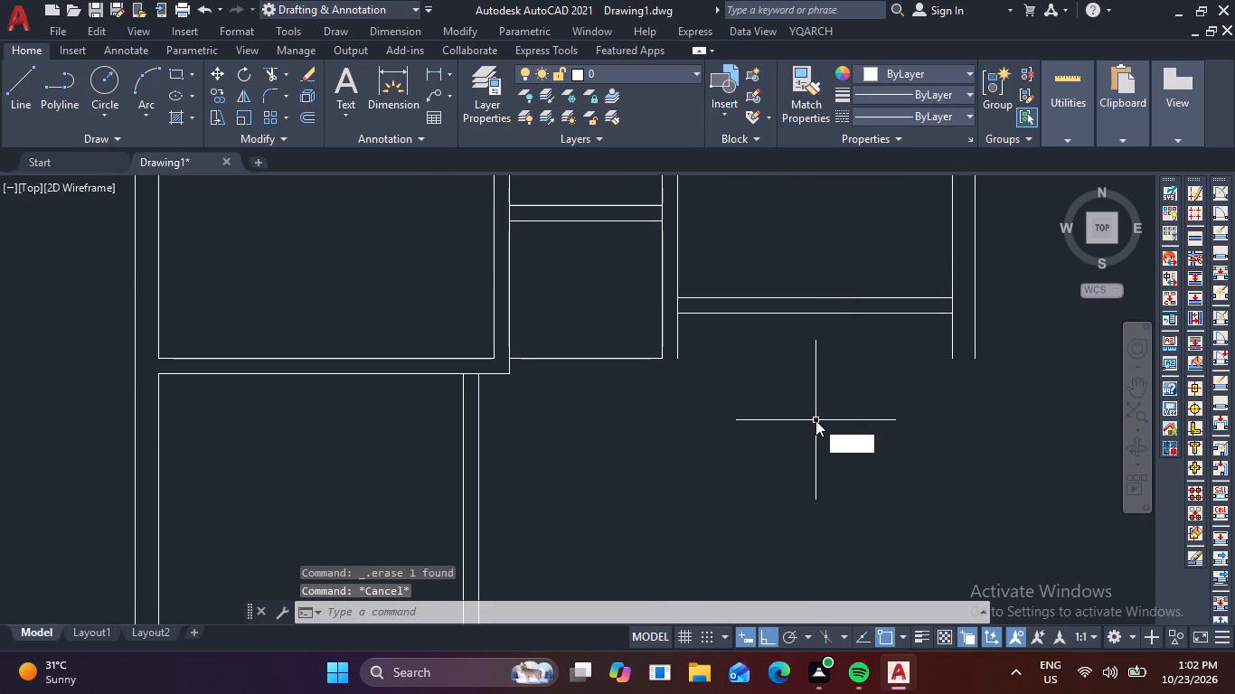
key("Return")
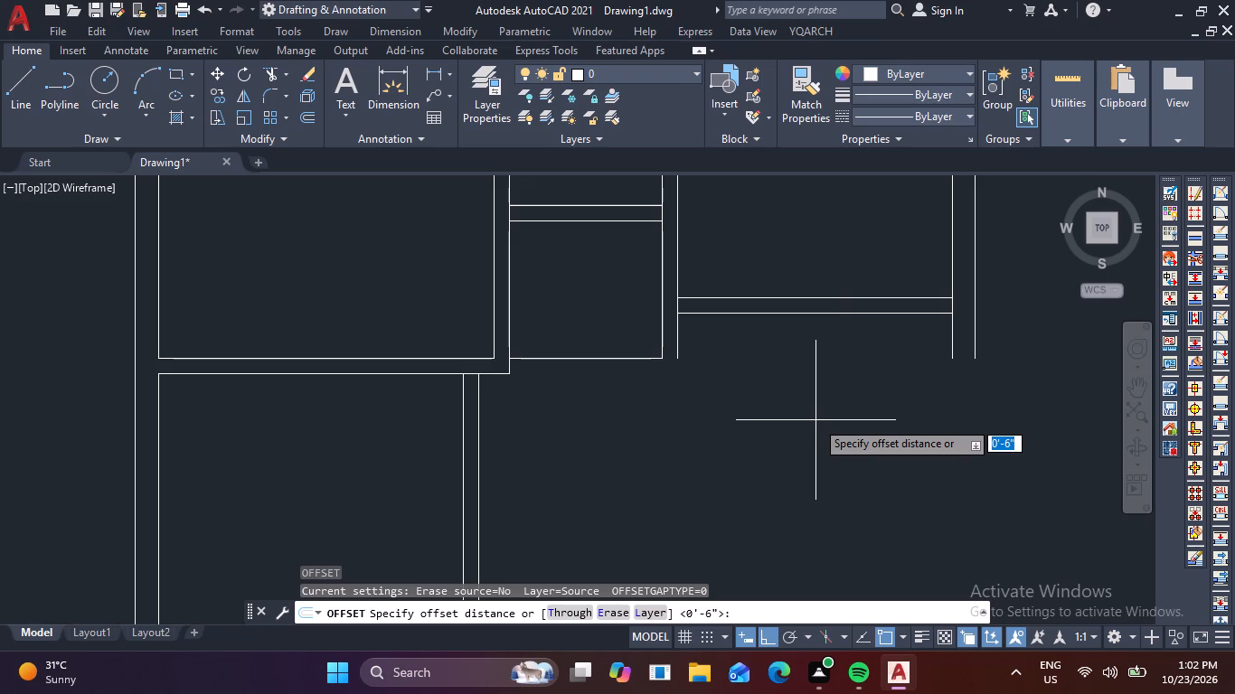
type("7'")
key("Return")
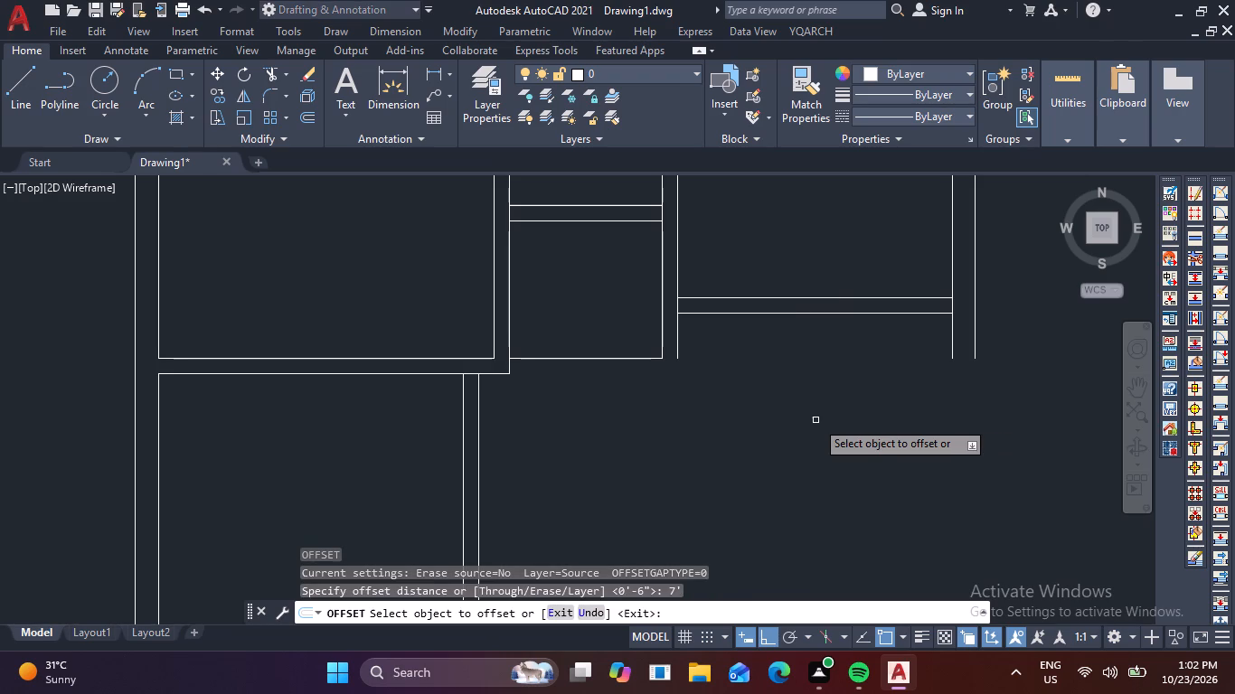
left_click(866, 314)
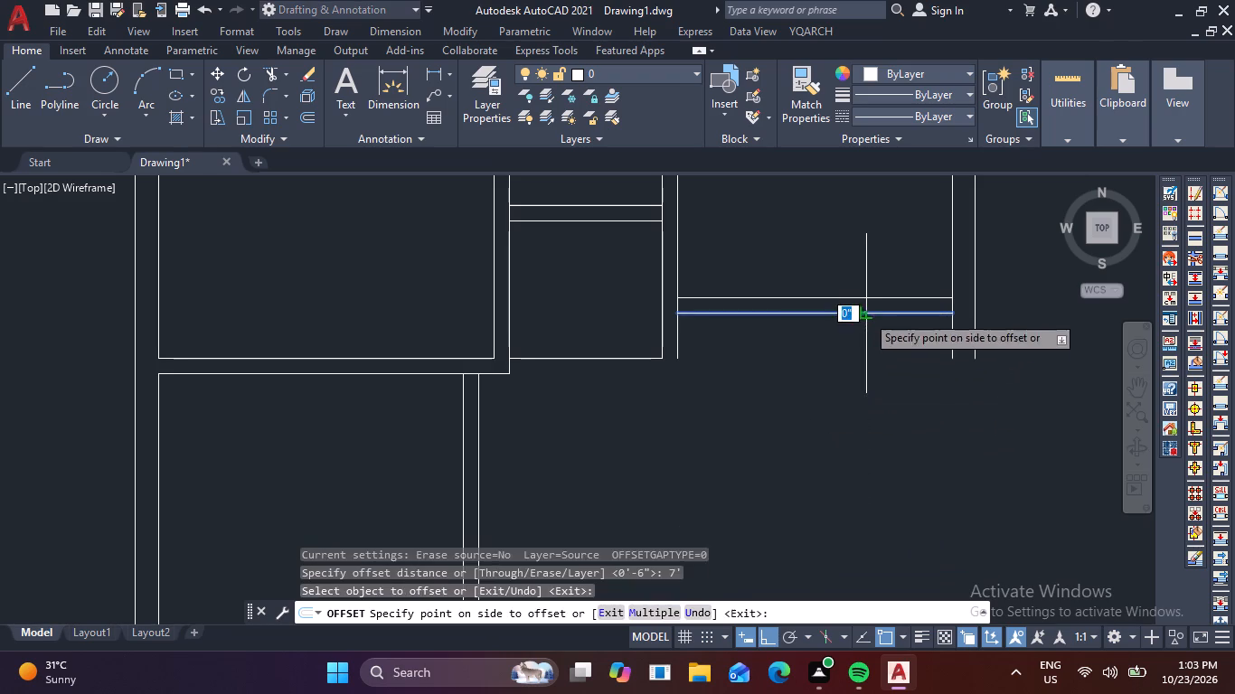
left_click(871, 390)
middle_click_drag(909, 427, 859, 299)
left_click(819, 396)
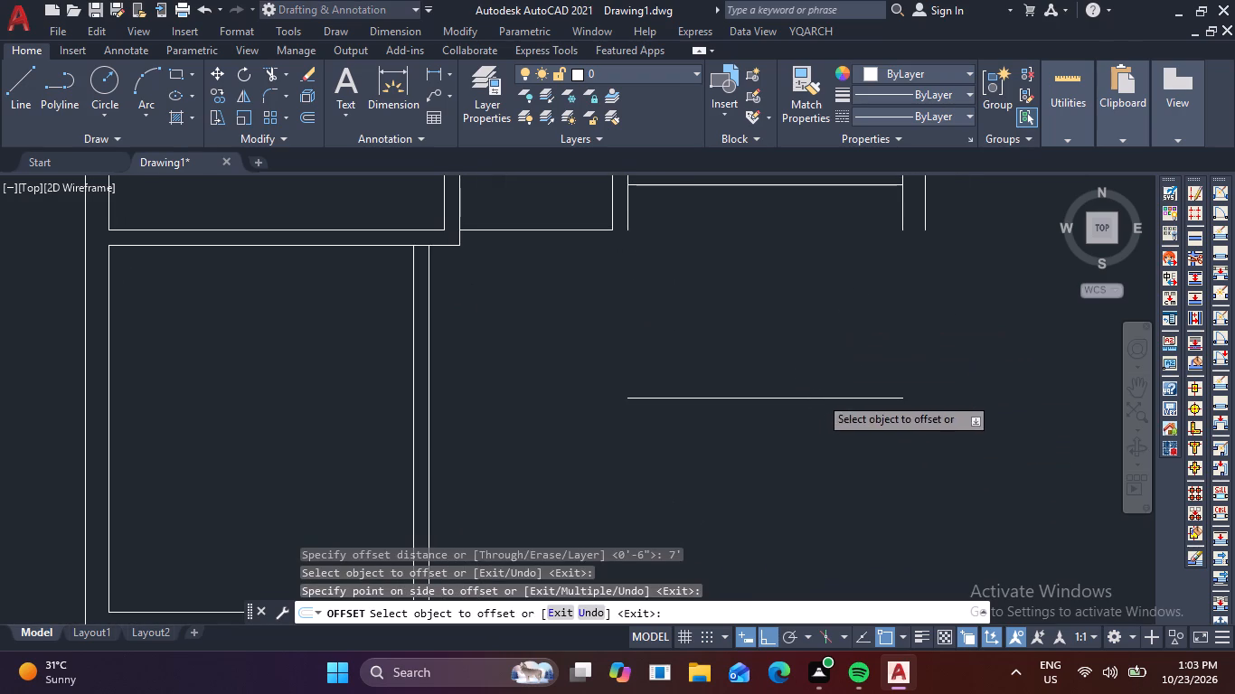
left_click(847, 397)
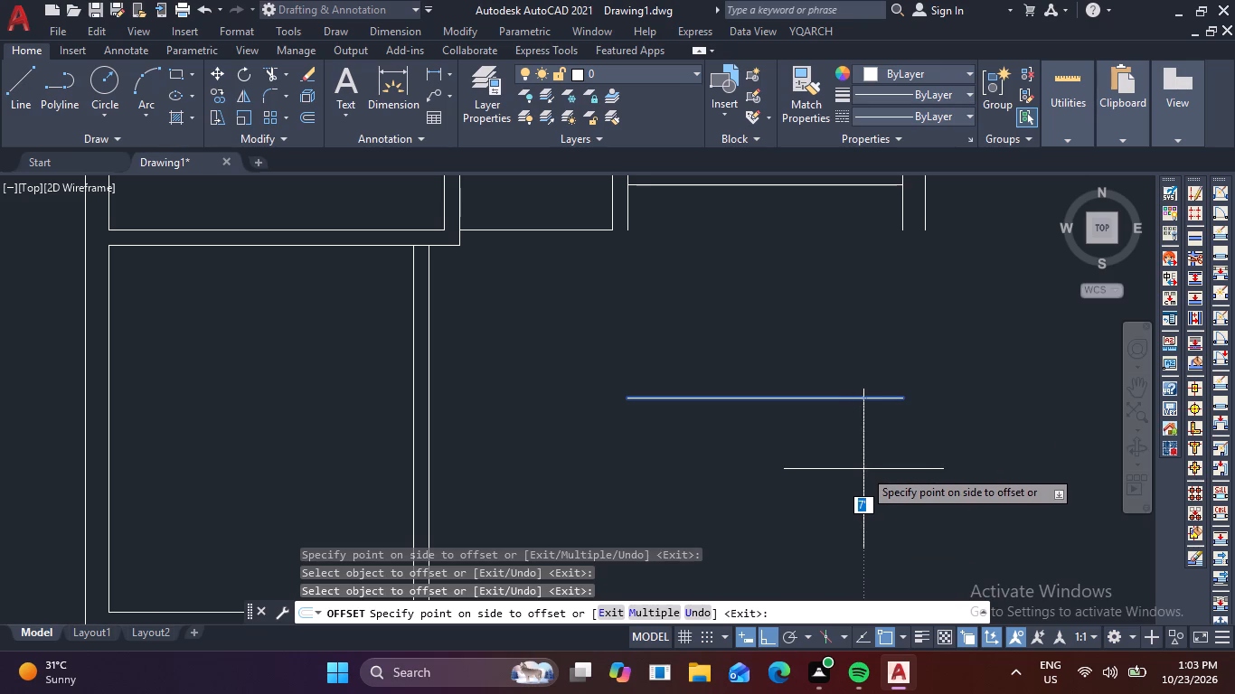
type("6")
key("space")
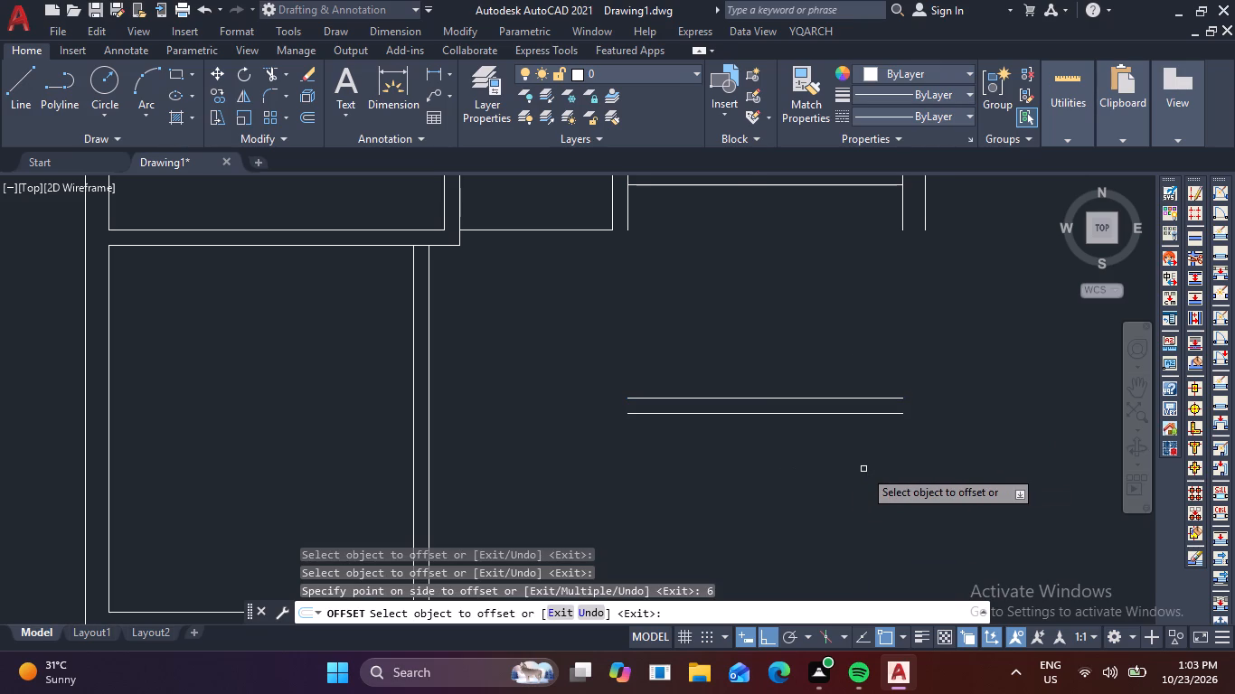
key("Escape")
Fillet the inner and outer right exterior wall lines at zero radius to the matching lines of the new wall below the upper-right room.
key("f")
key("space")
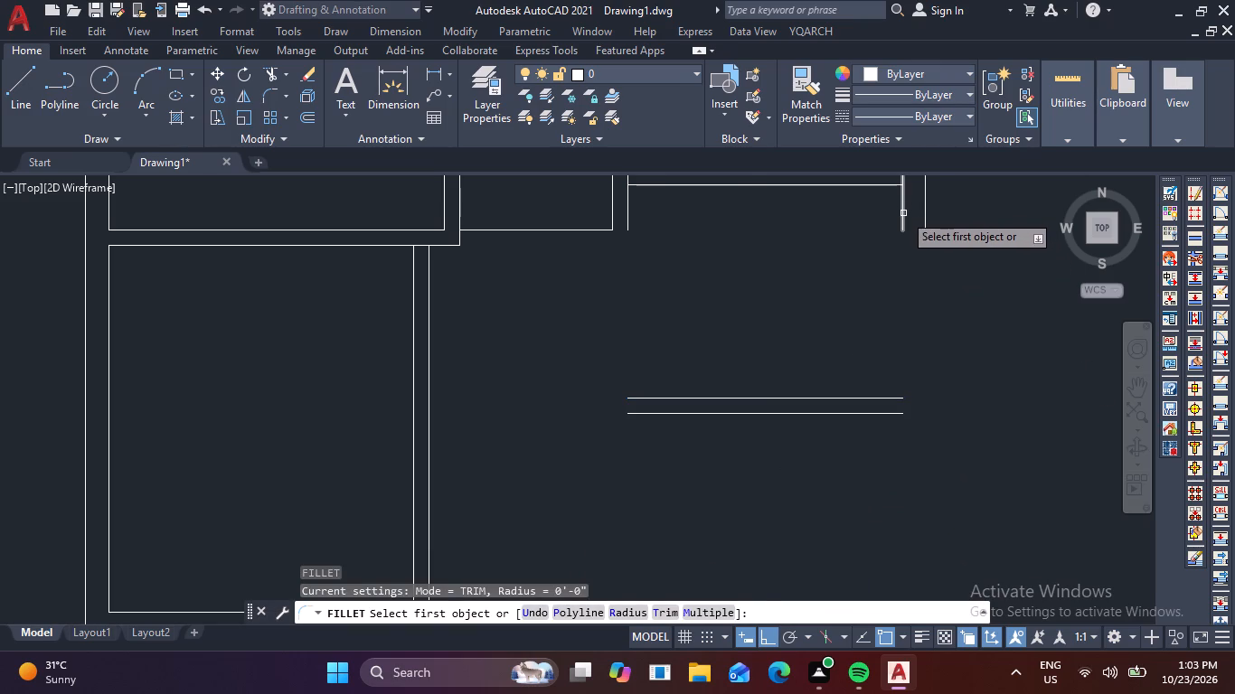
left_click(903, 213)
left_click(876, 399)
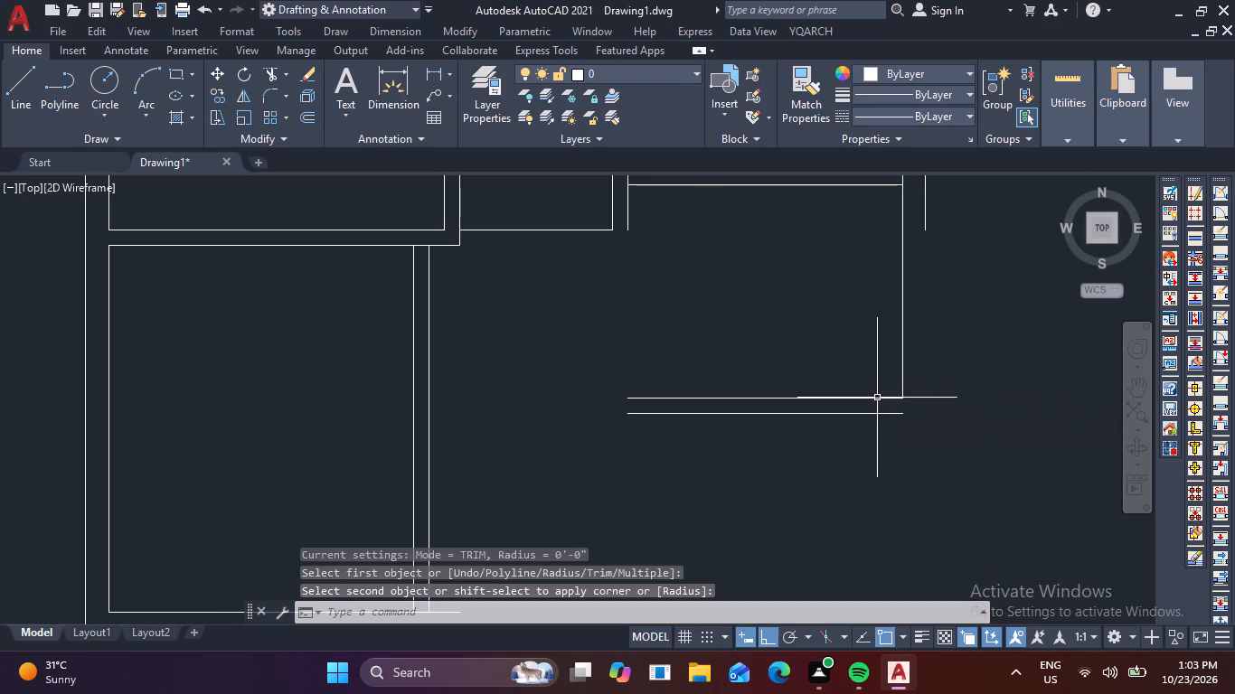
key("space")
left_click(925, 220)
left_click(863, 417)
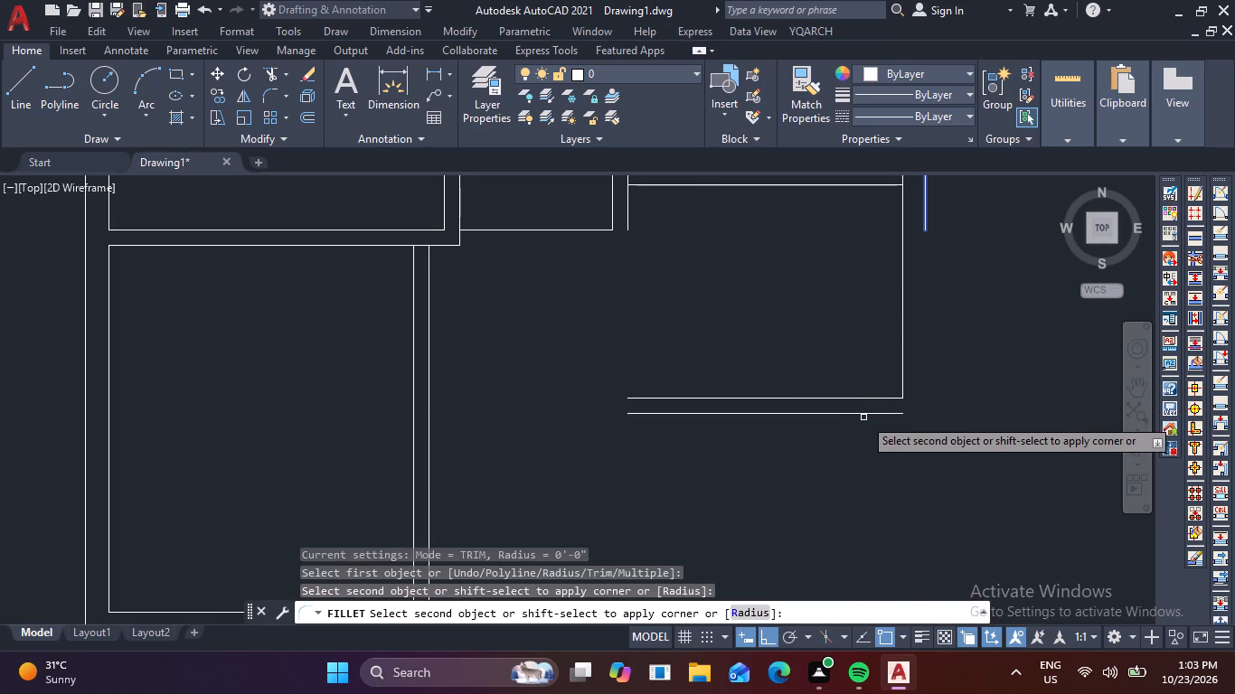
left_click(864, 415)
key("space")
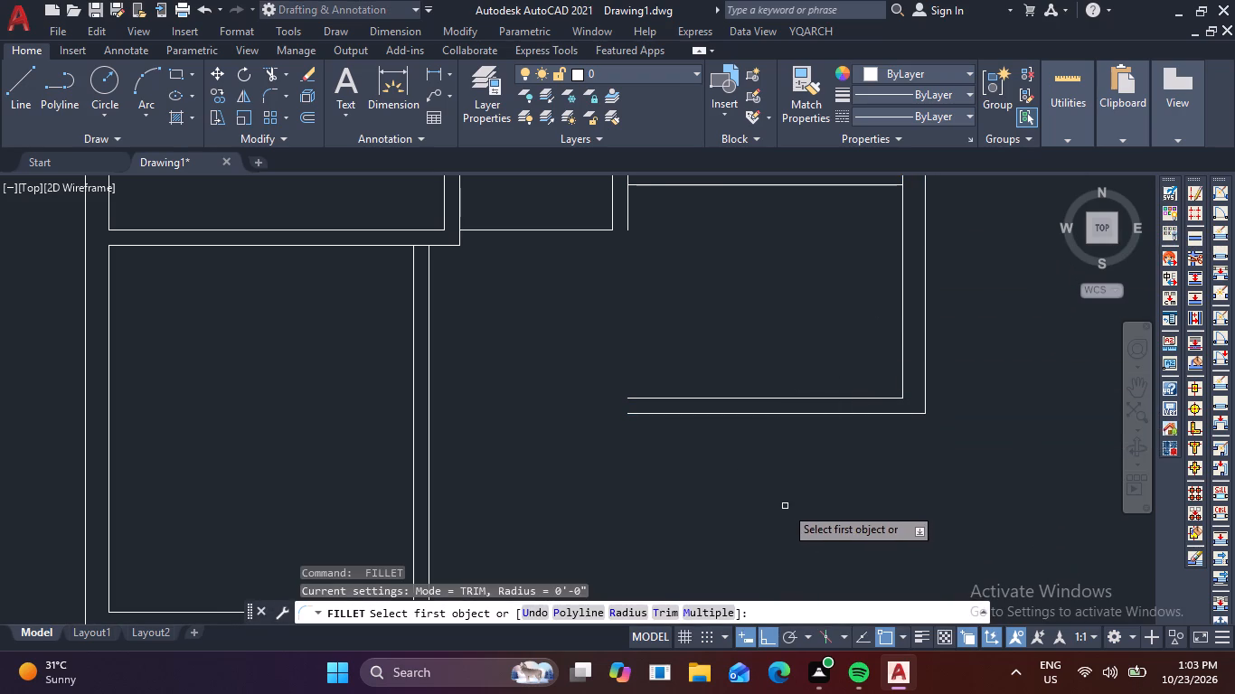
key("Escape")
key("Escape")
key("Escape")
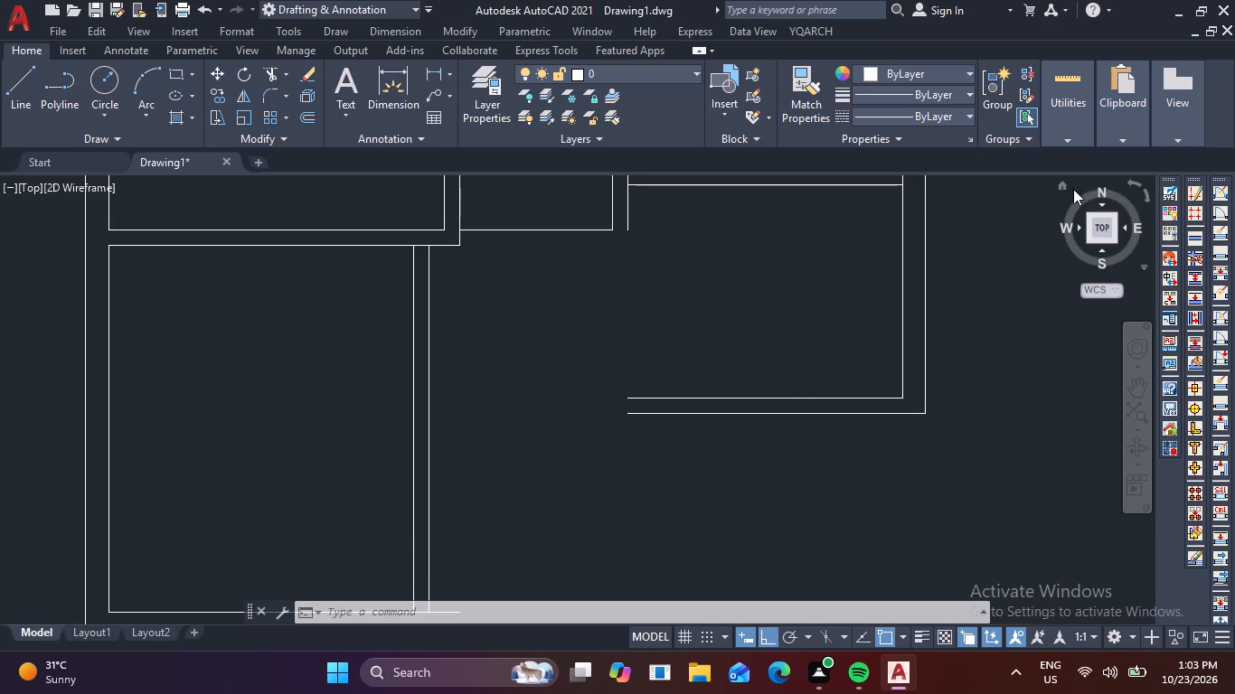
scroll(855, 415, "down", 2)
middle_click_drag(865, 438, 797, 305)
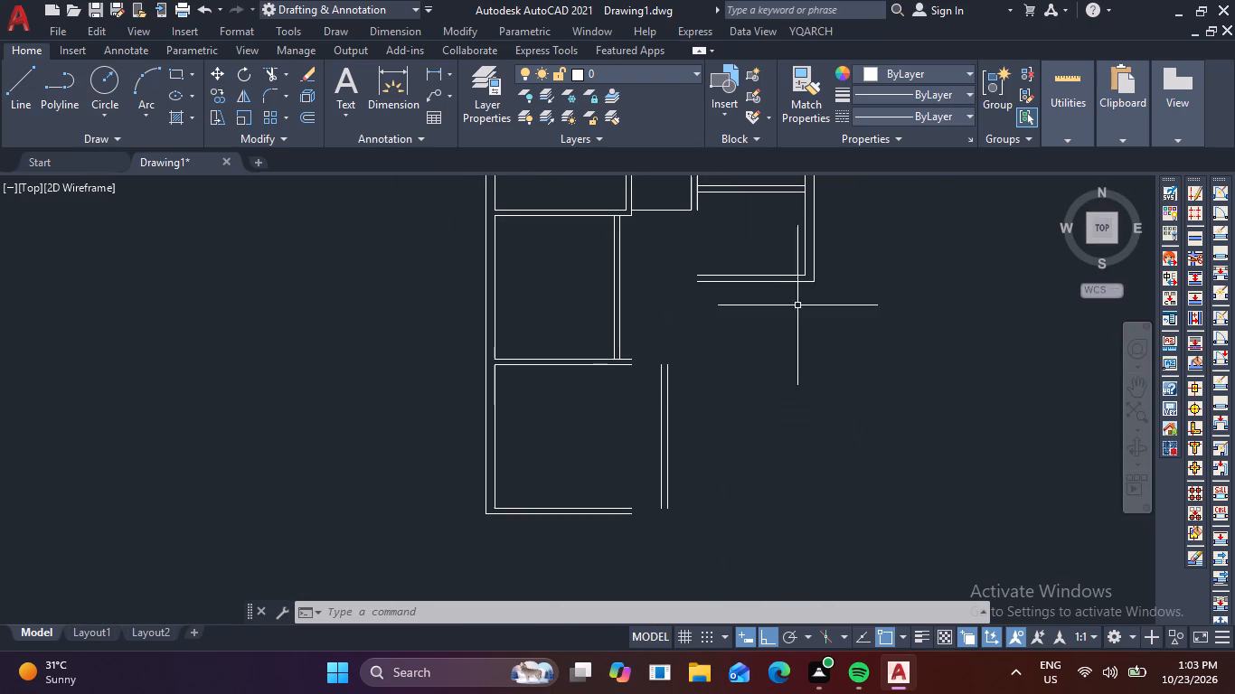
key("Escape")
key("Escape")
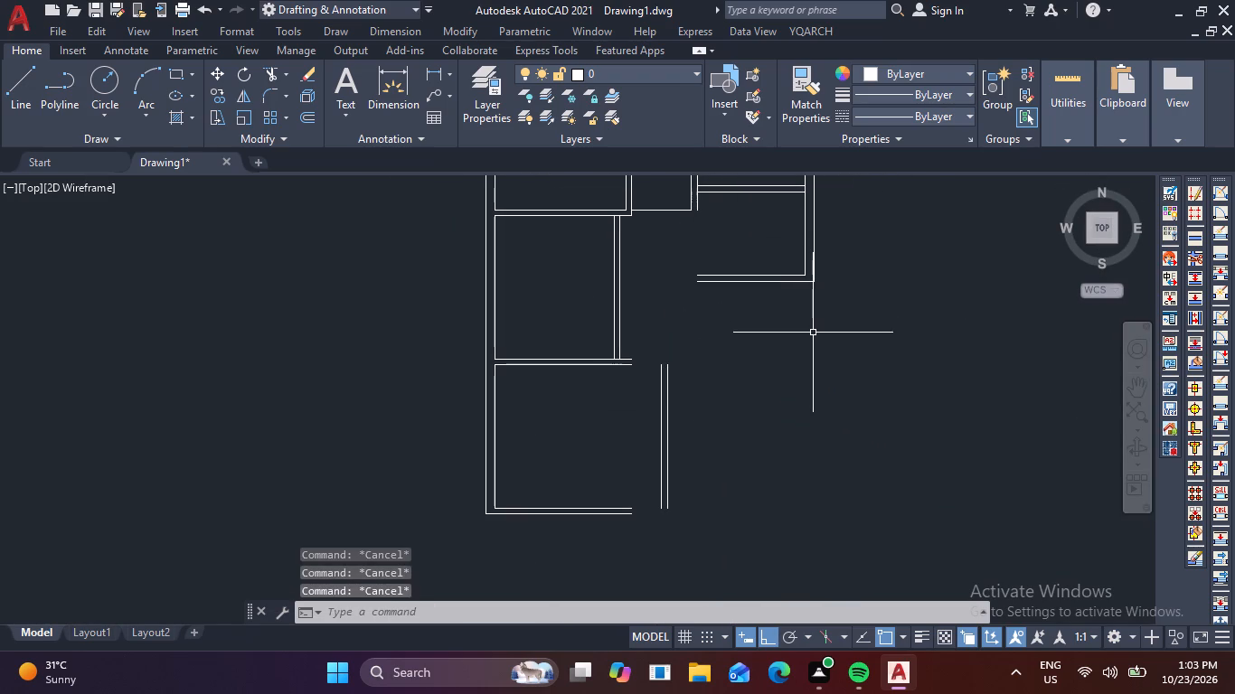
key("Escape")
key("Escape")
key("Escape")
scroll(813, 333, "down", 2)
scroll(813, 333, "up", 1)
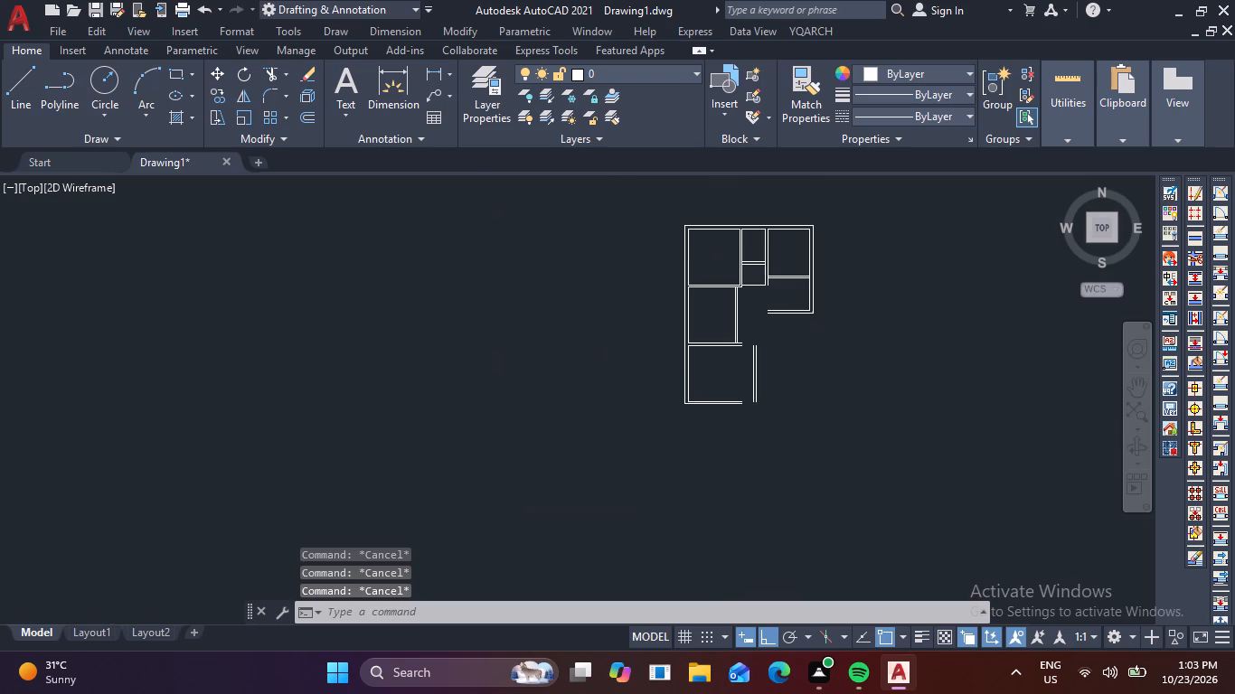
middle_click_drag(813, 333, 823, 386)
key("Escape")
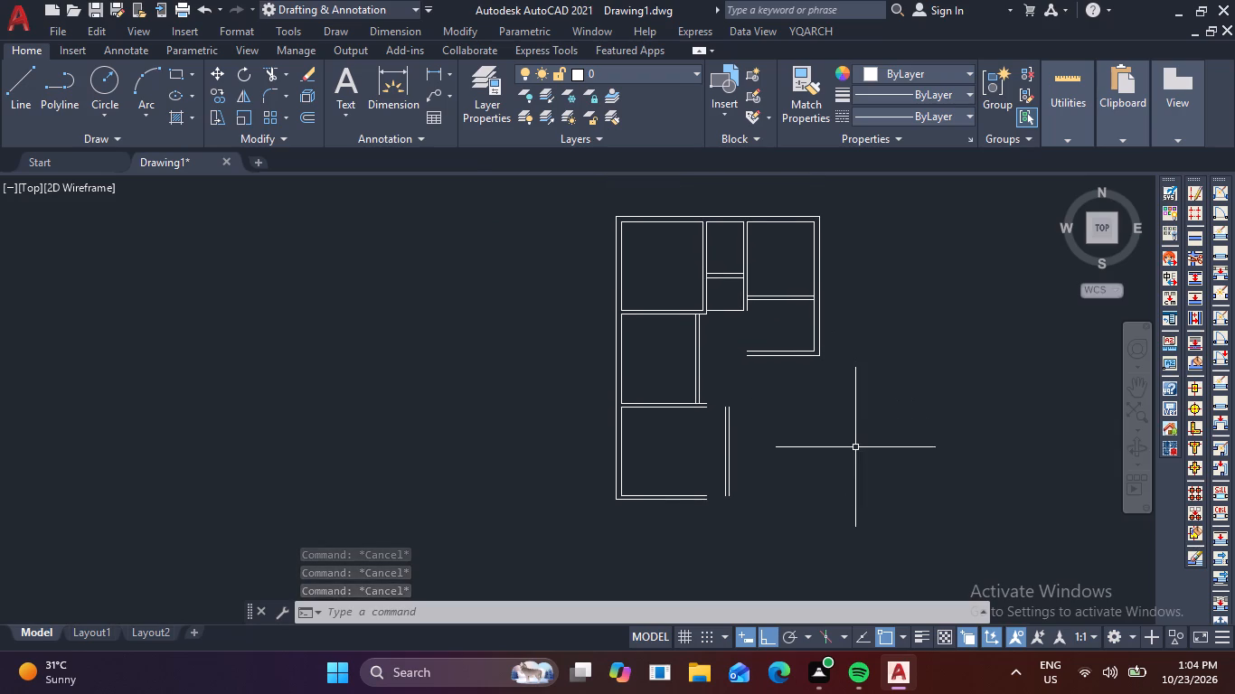
Fillet the lowest room's inner and outer bottom wall lines at zero radius to the matching lines of its right partition.
key("f")
key("space")
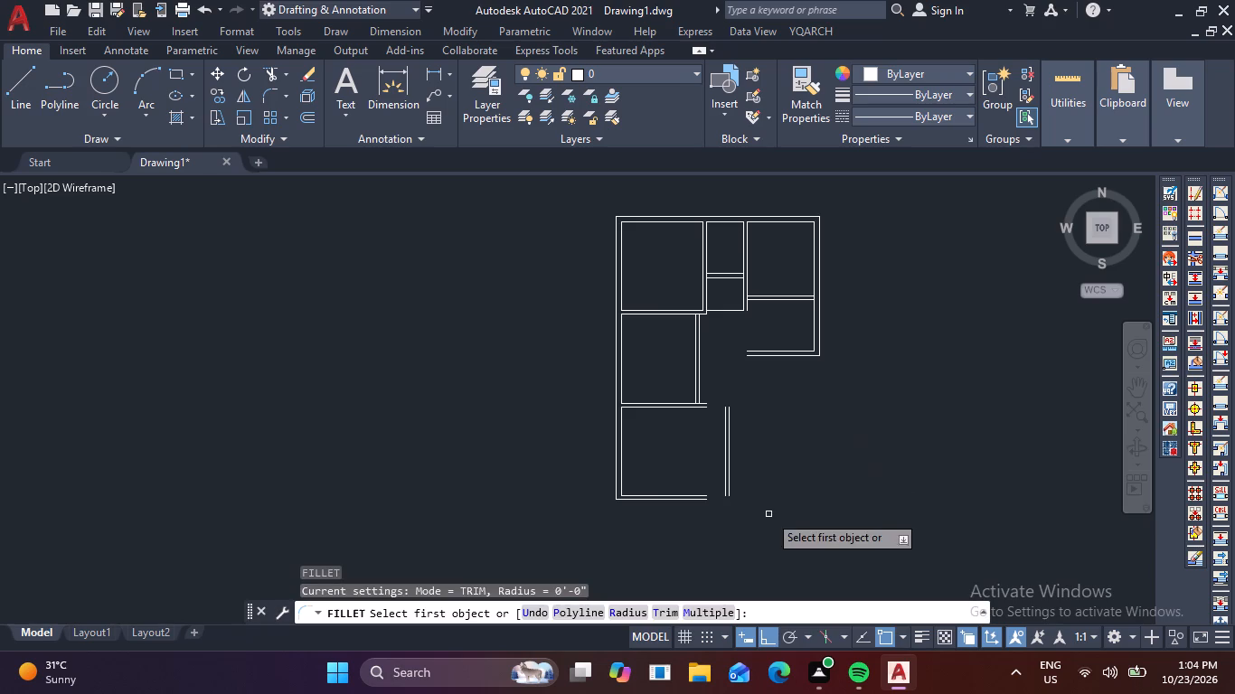
scroll(691, 524, "up", 3)
left_click(735, 413)
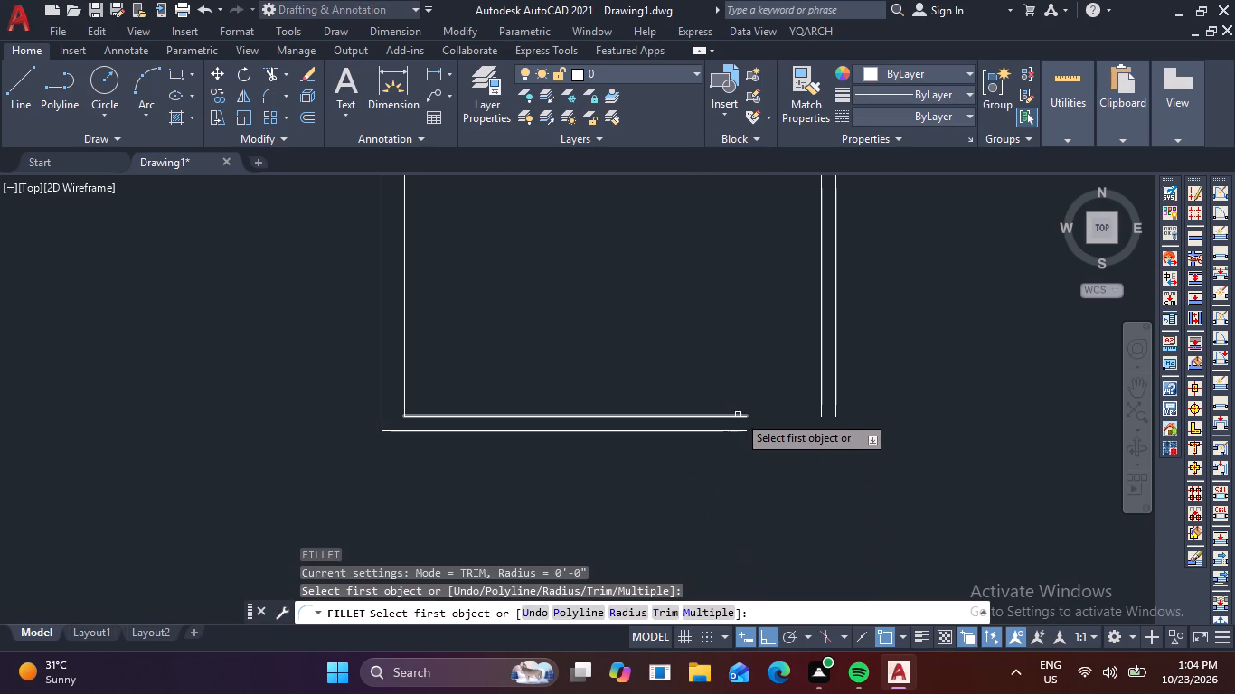
left_click(739, 415)
left_click(818, 400)
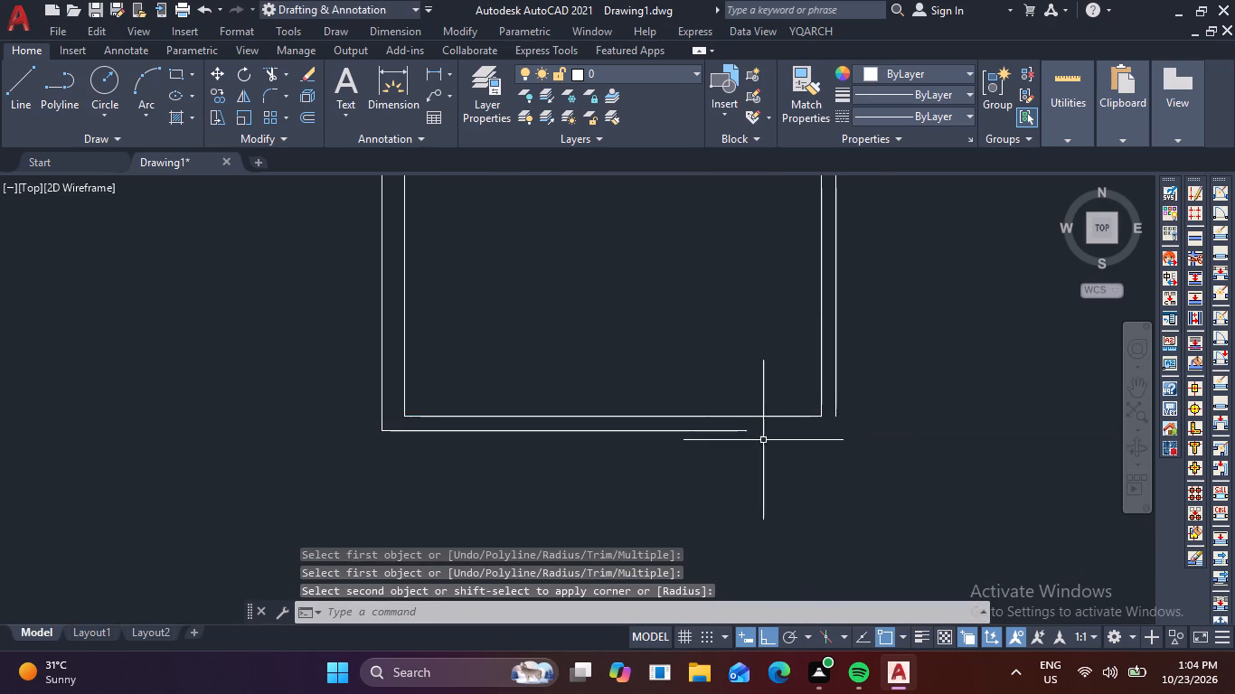
key("space")
left_click(723, 432)
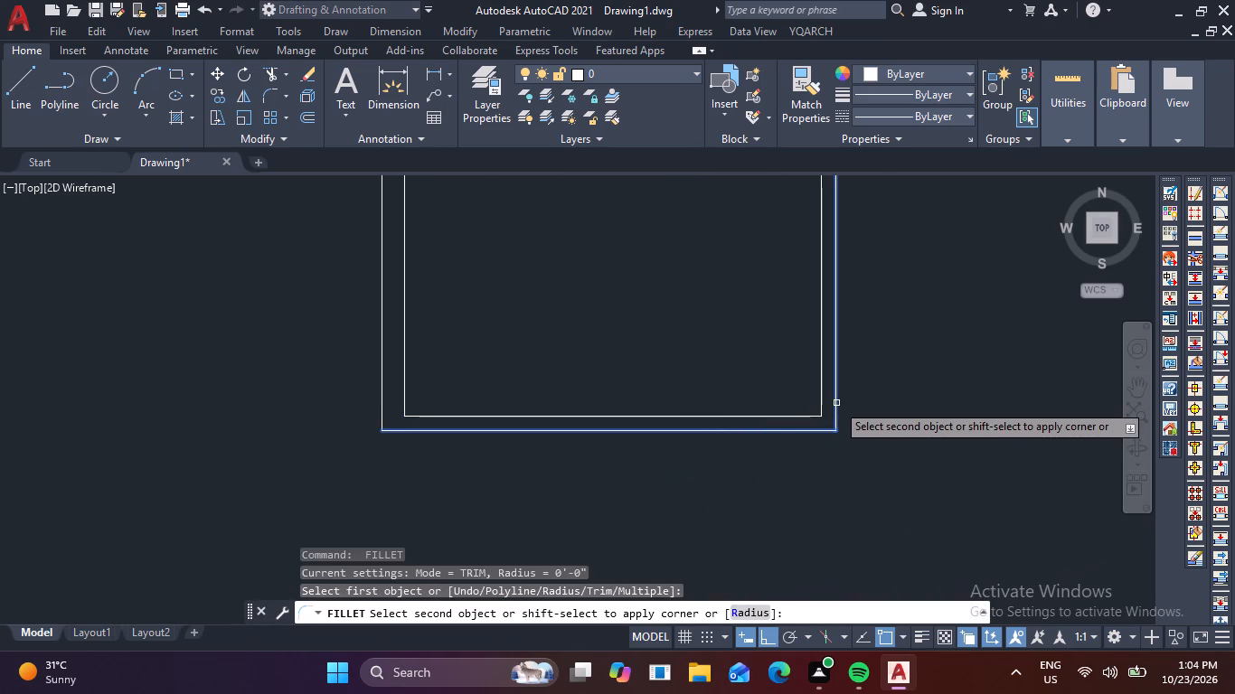
left_click(836, 403)
key("Escape")
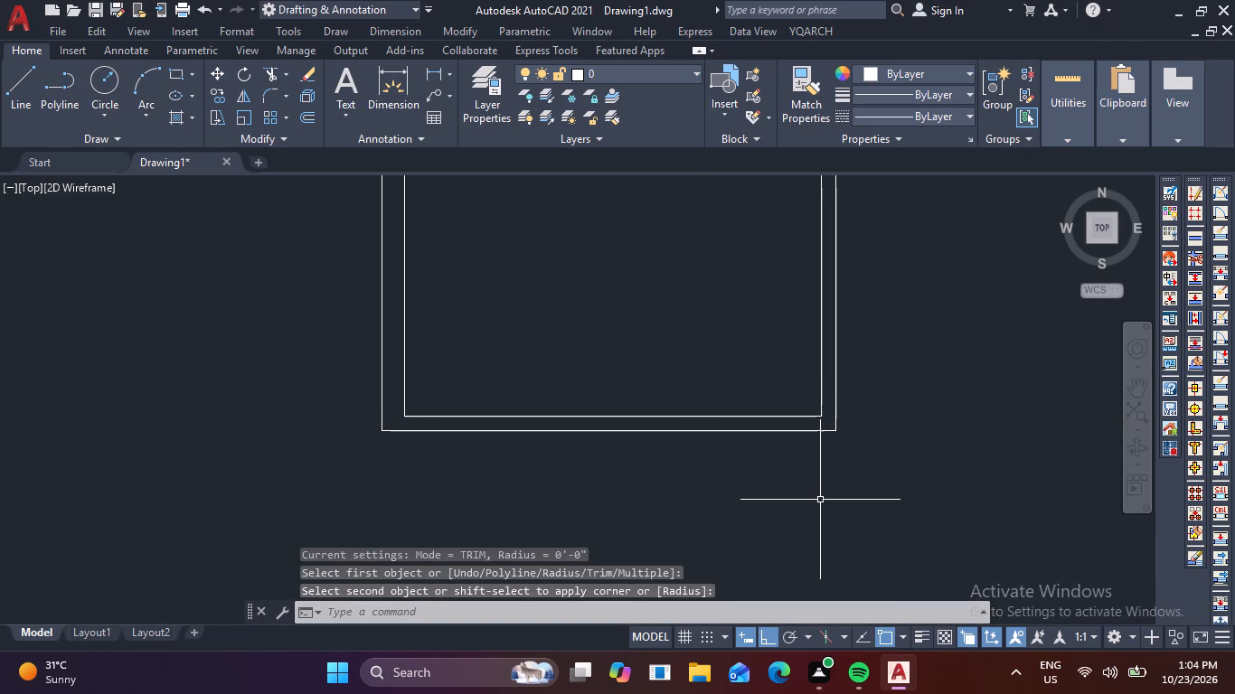
Fillet the two lines of the partition above the lowest room at zero radius to the inner and outer lines of its right partition.
scroll(820, 500, "down", 1)
middle_click_drag(950, 455, 856, 504)
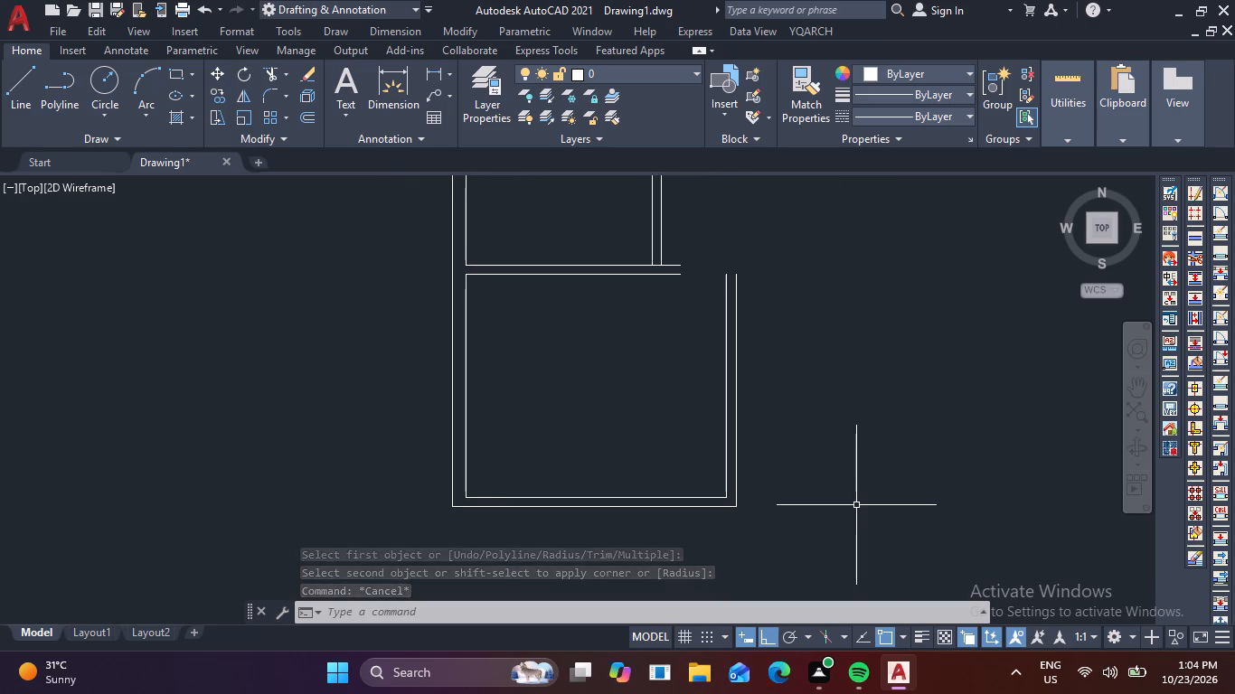
key("space")
left_click(655, 274)
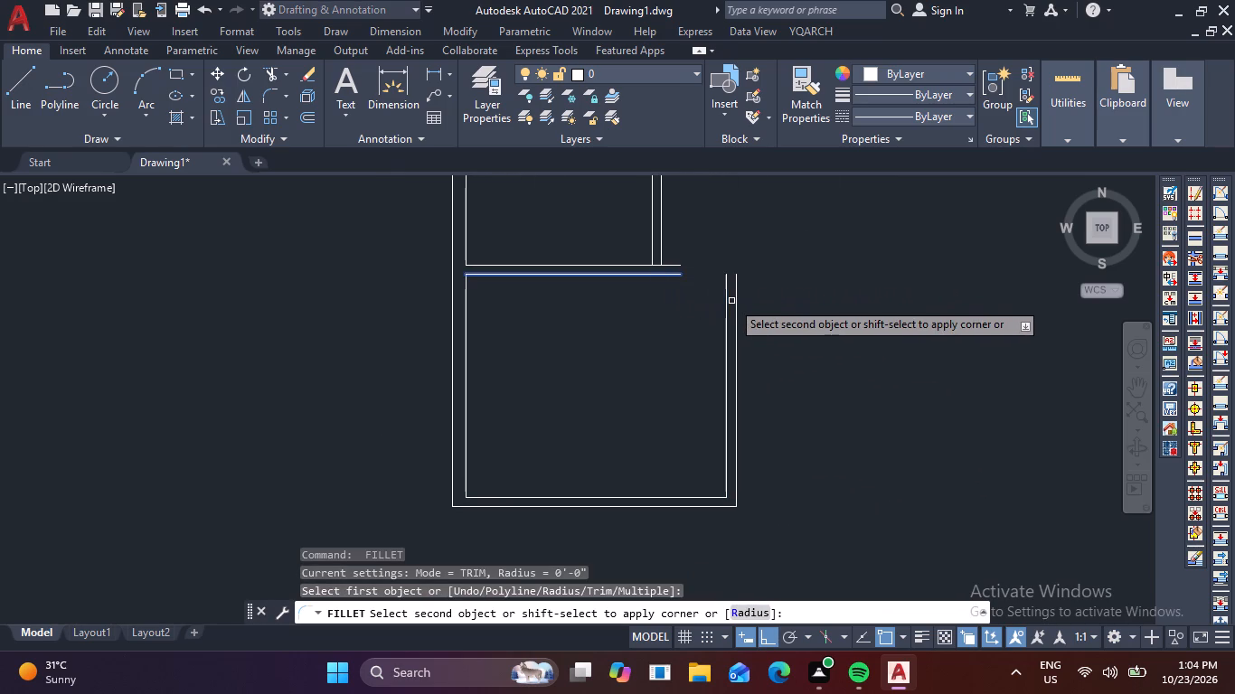
left_click(725, 302)
key("space")
left_click(678, 264)
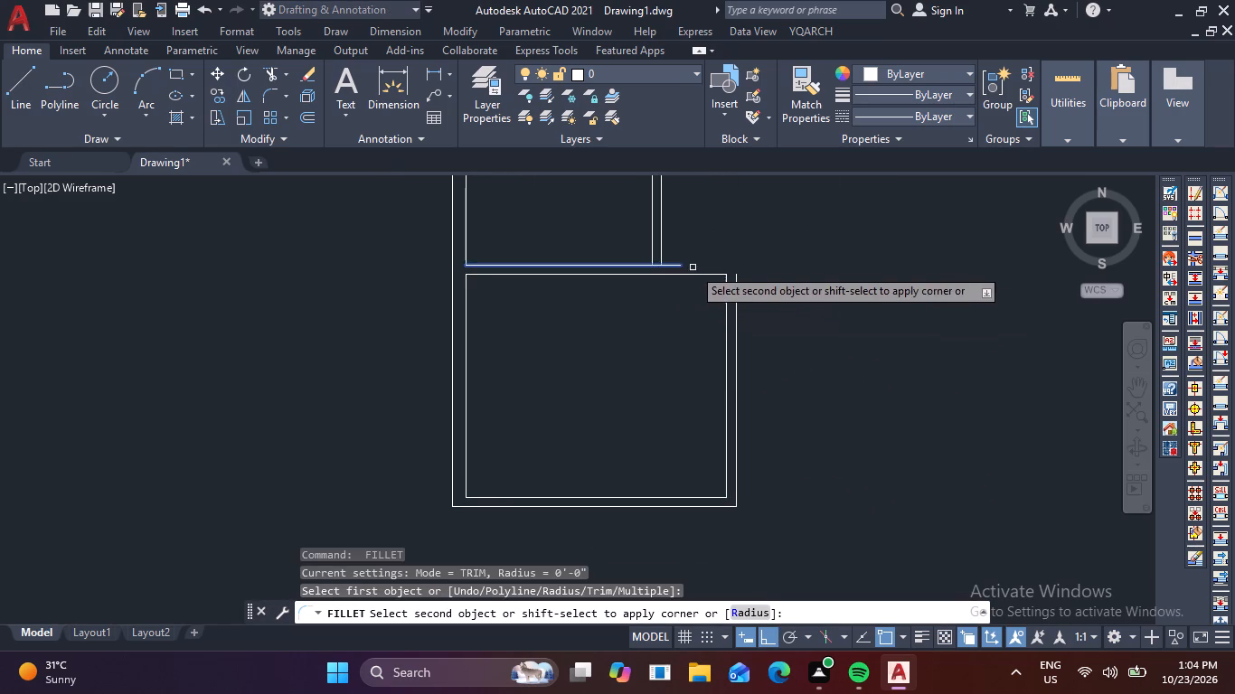
left_click(735, 288)
key("space")
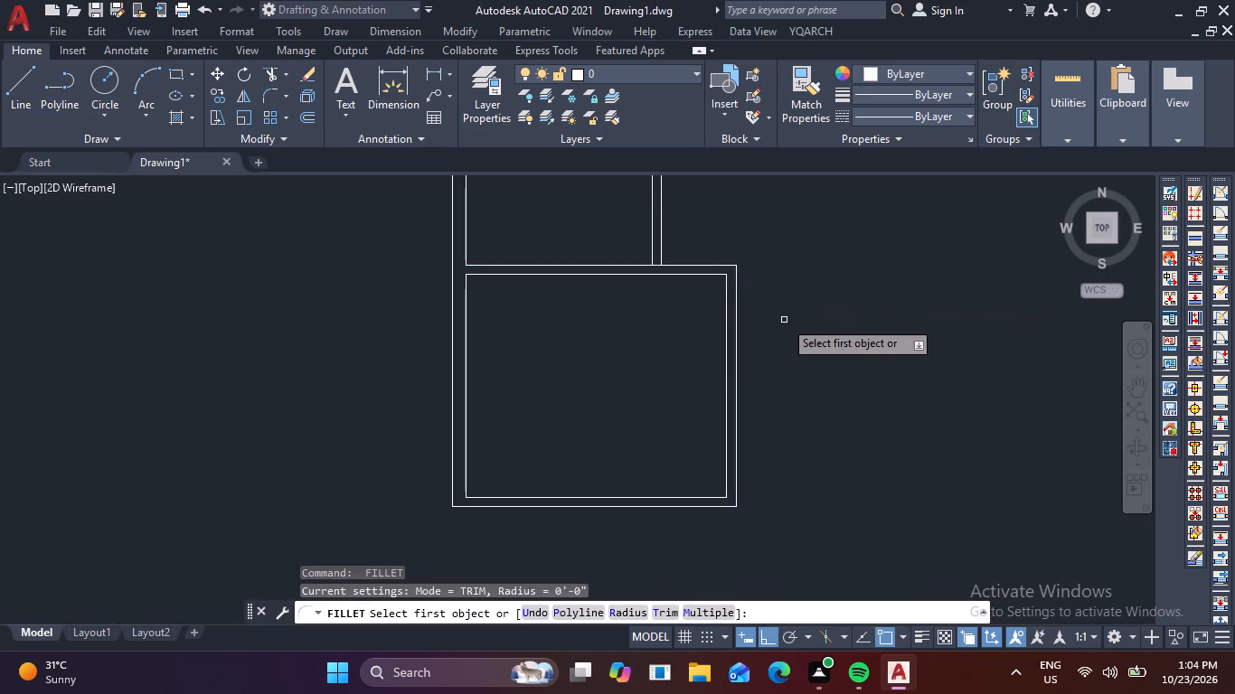
key("Escape")
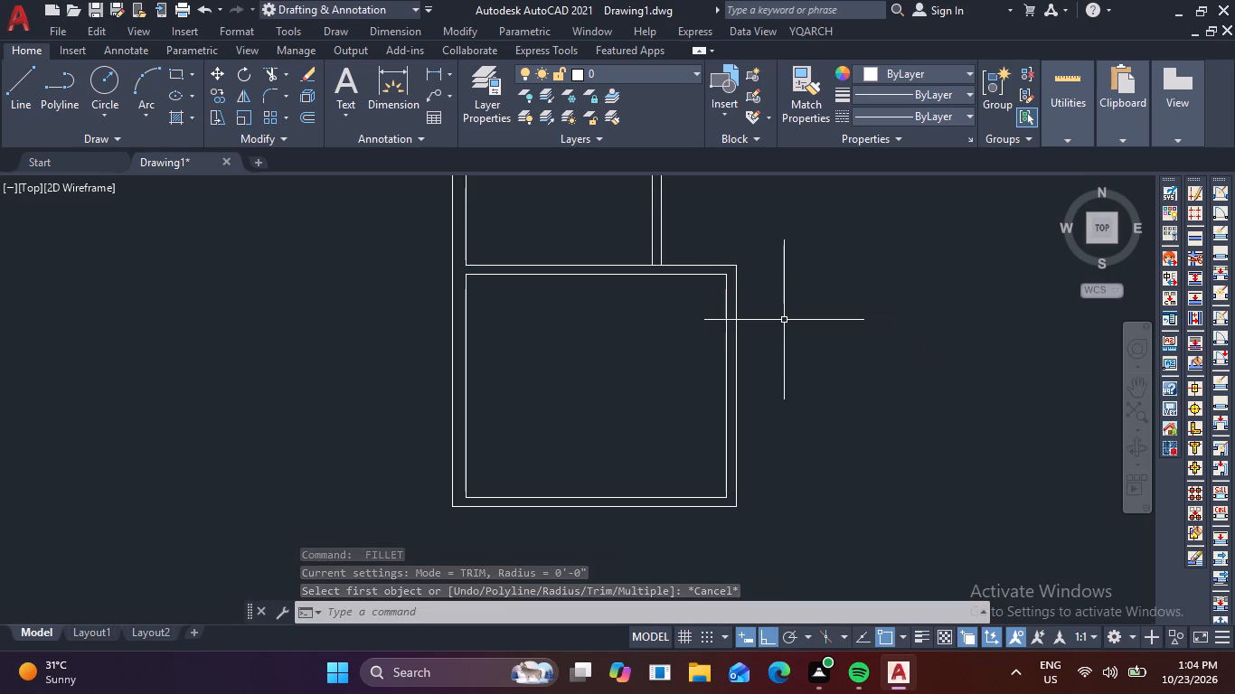
Start the Offset command to add another wall line to the plan.
middle_click_drag(798, 302, 628, 476)
scroll(796, 402, "down", 1)
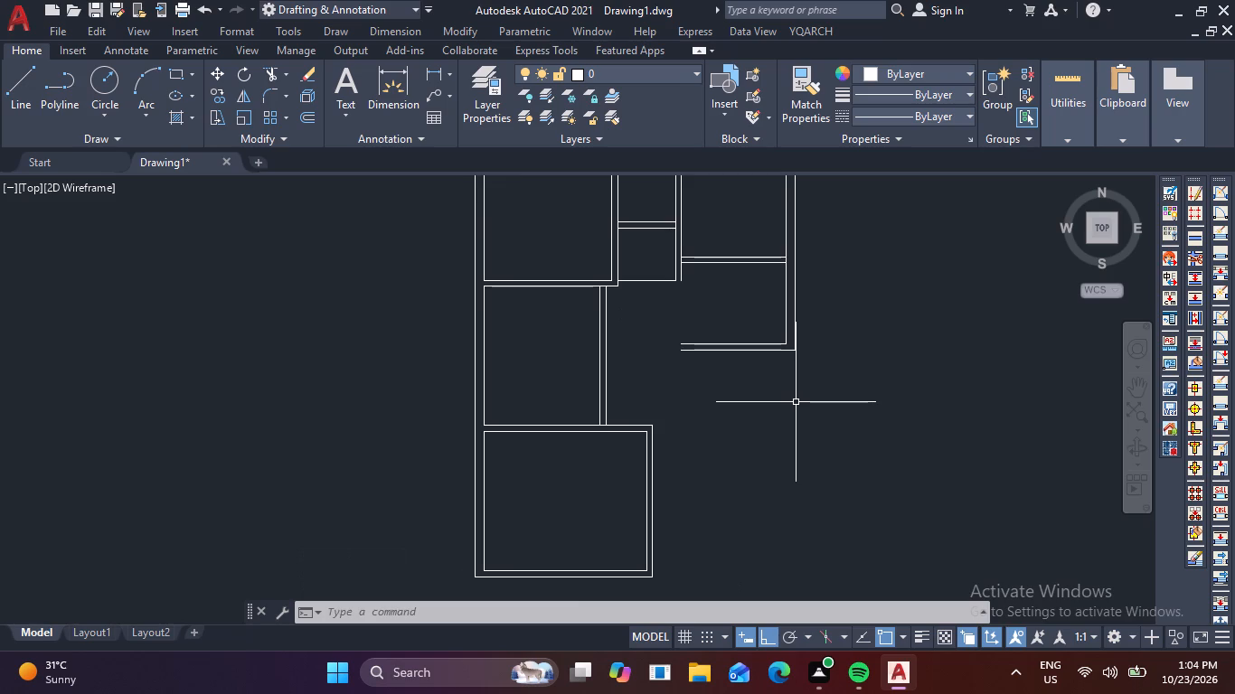
key("o")
key("Return")
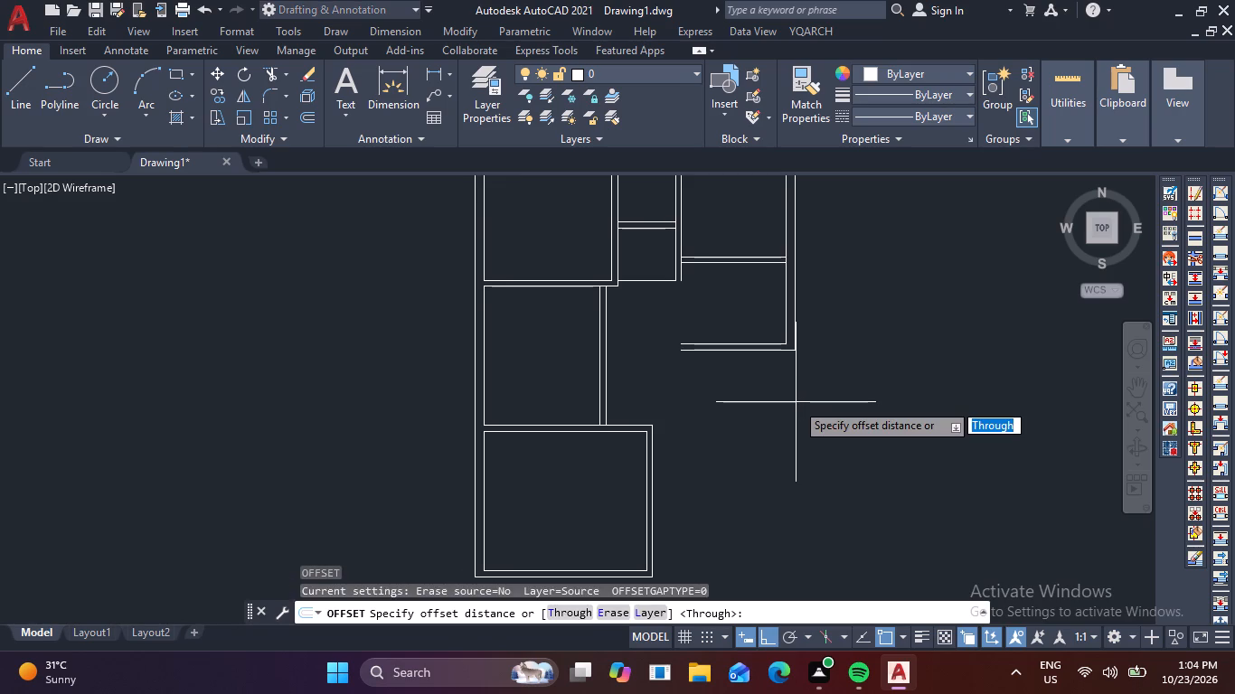
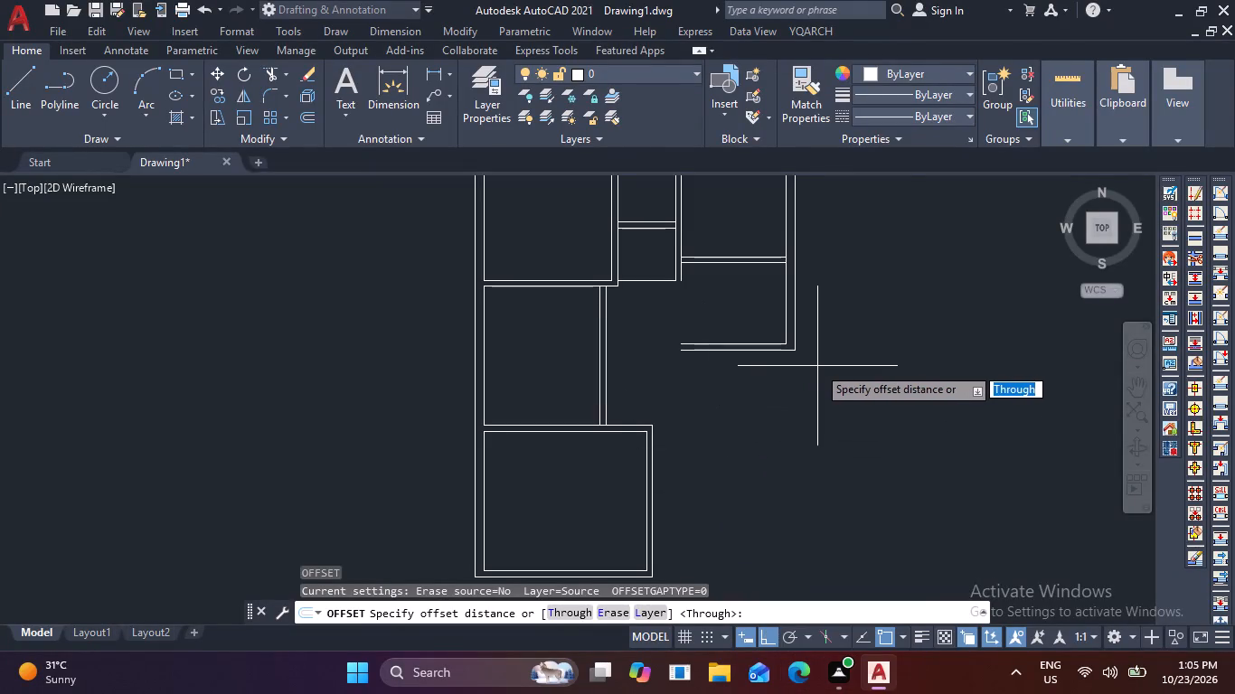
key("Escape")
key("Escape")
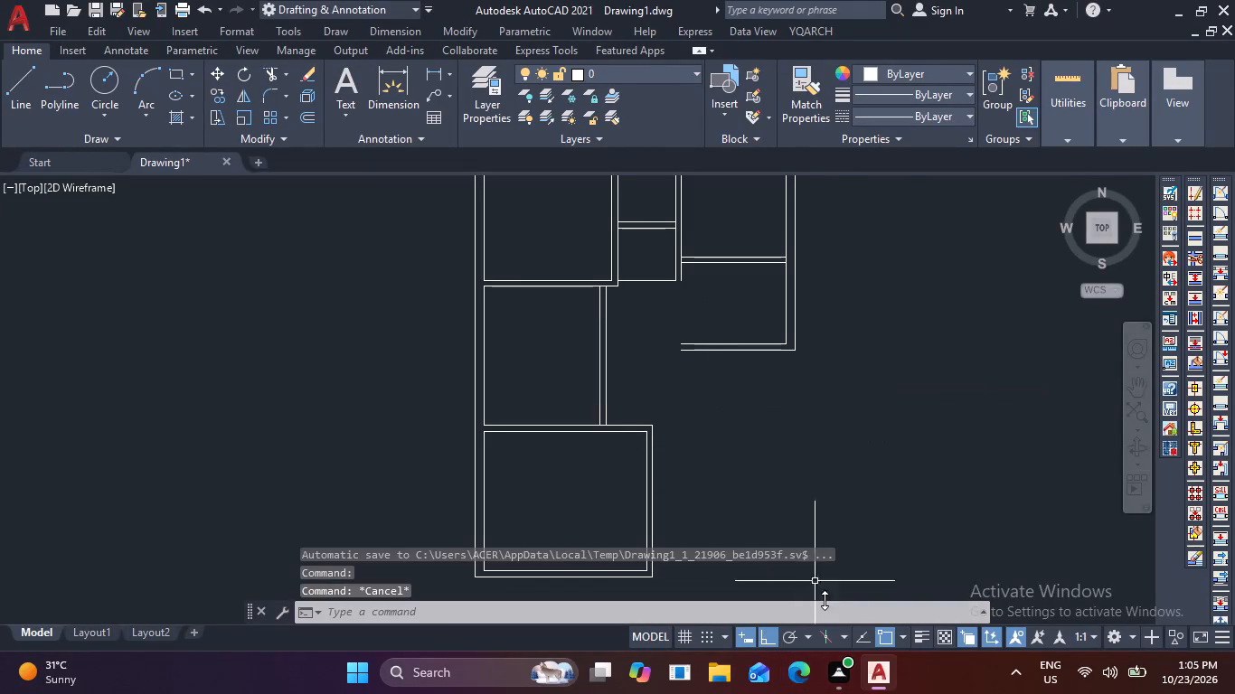
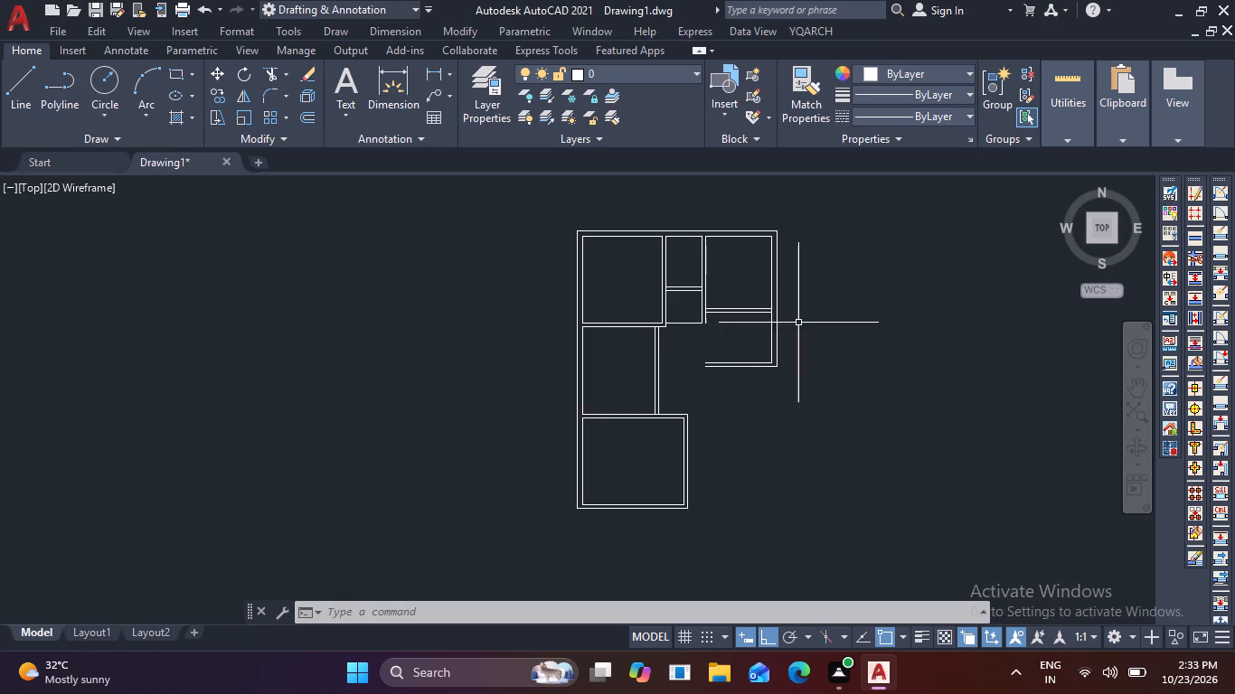
Trim the right exterior wall's inner line between the two faces of the partition that meets it.
scroll(783, 324, "up", 3)
type("TR")
key("space")
scroll(705, 285, "up", 2)
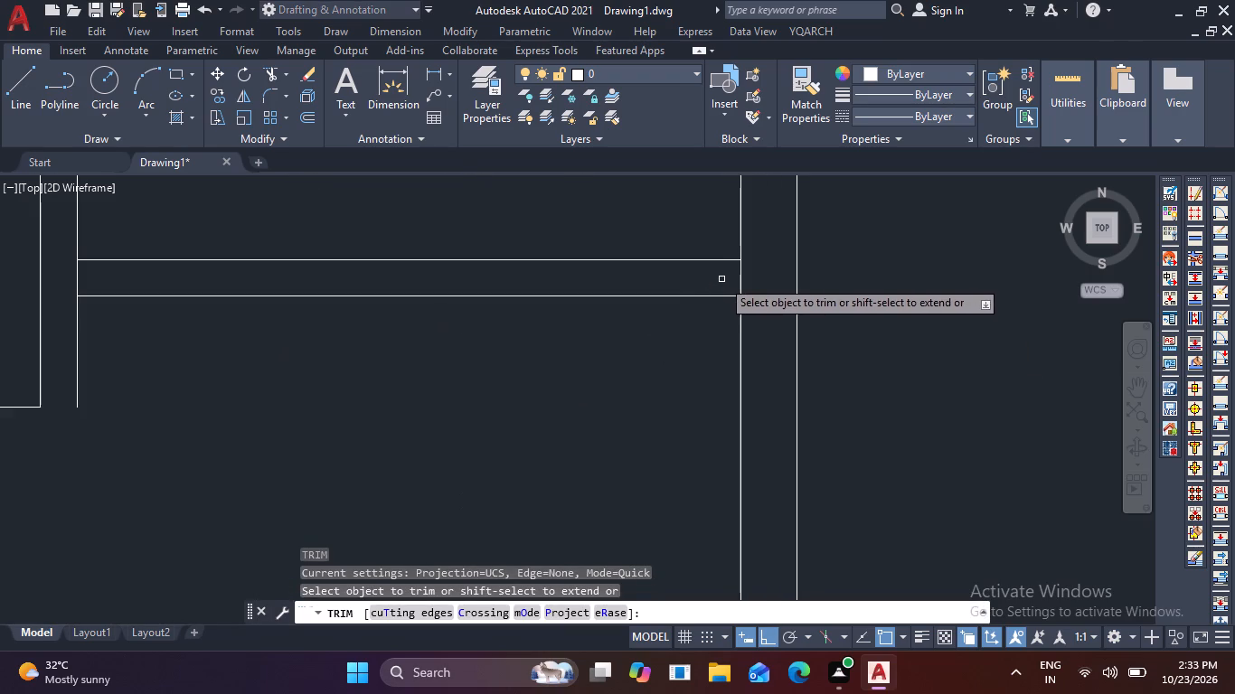
left_click(721, 279)
left_click(767, 279)
key("Escape")
key("Escape")
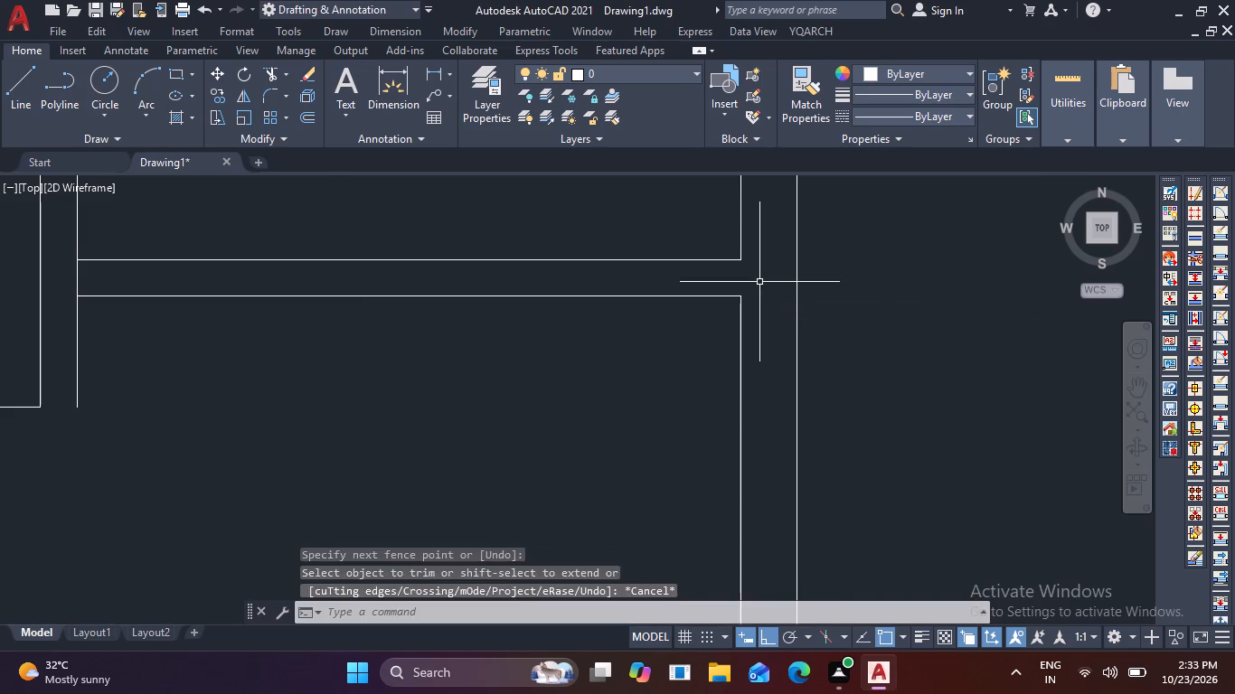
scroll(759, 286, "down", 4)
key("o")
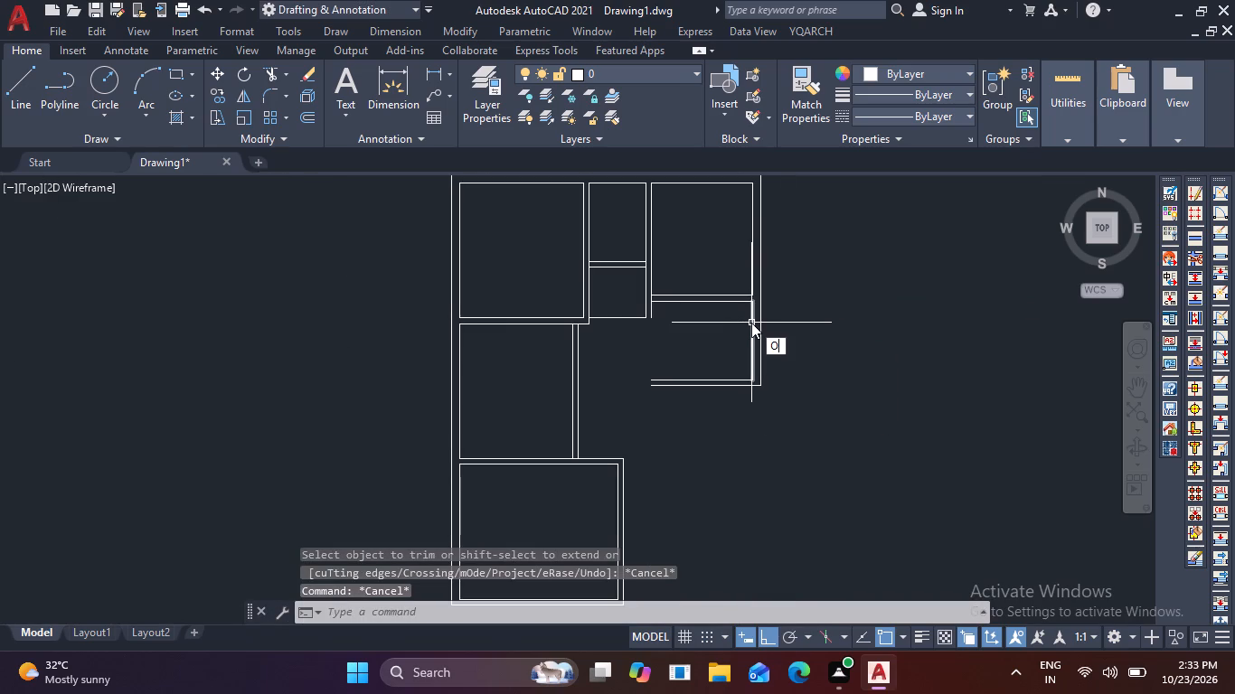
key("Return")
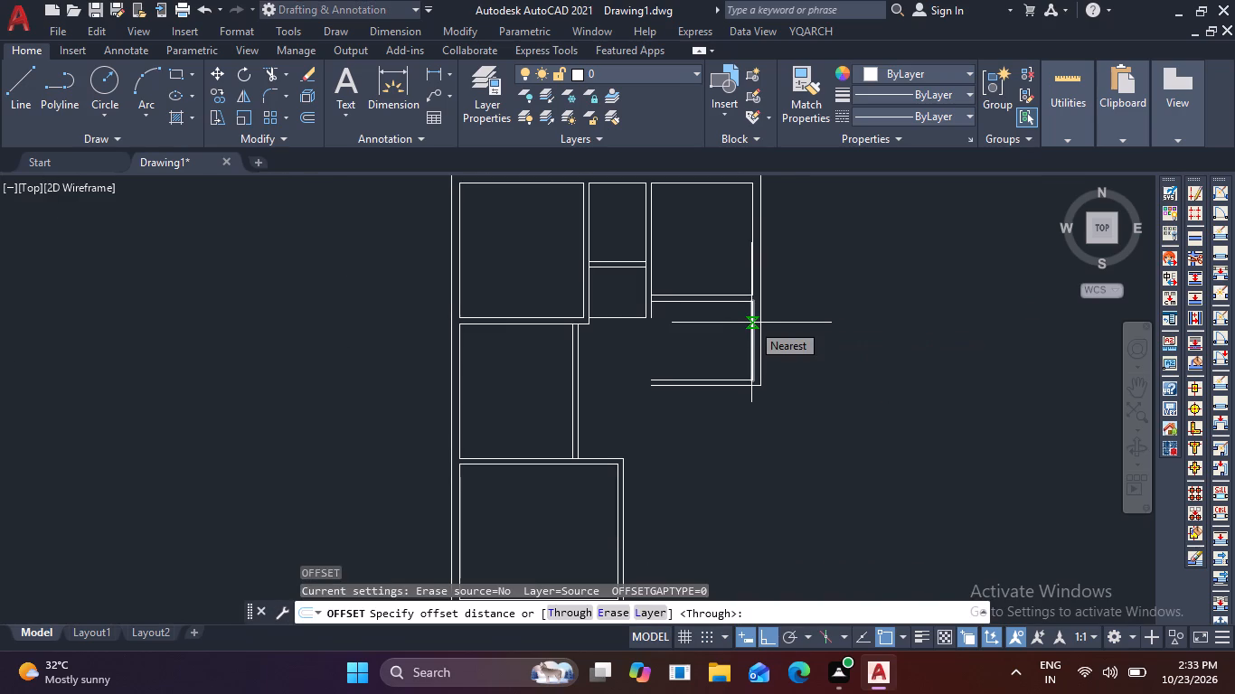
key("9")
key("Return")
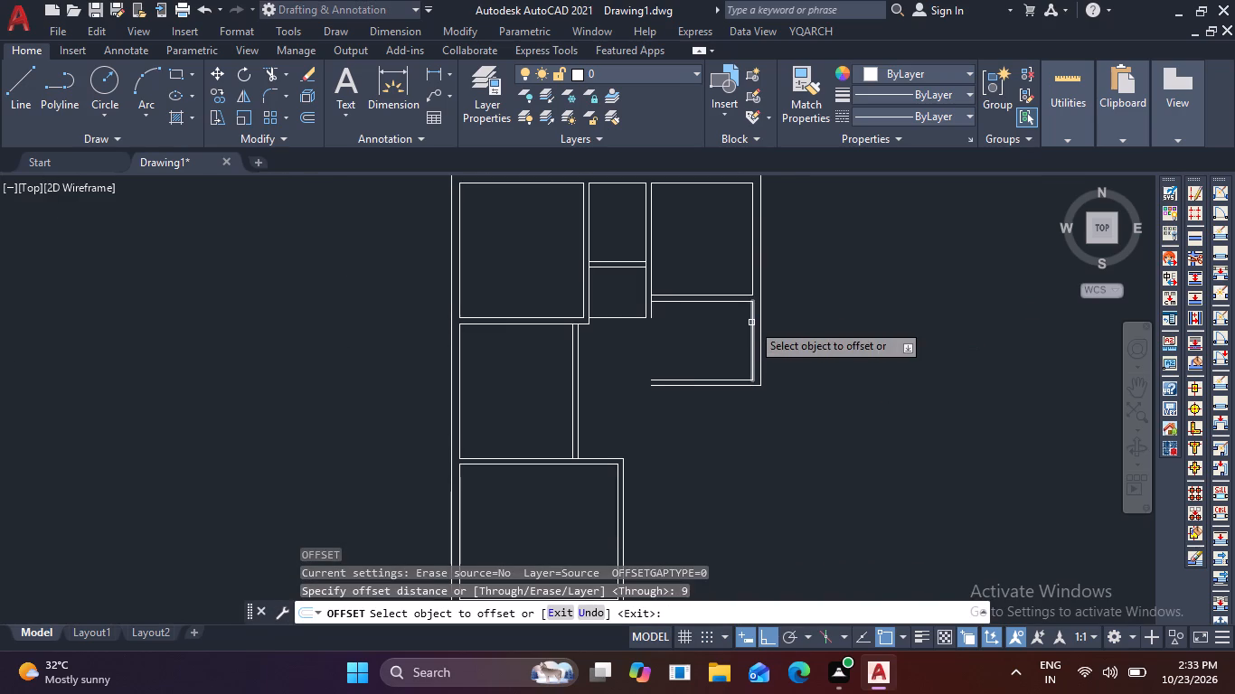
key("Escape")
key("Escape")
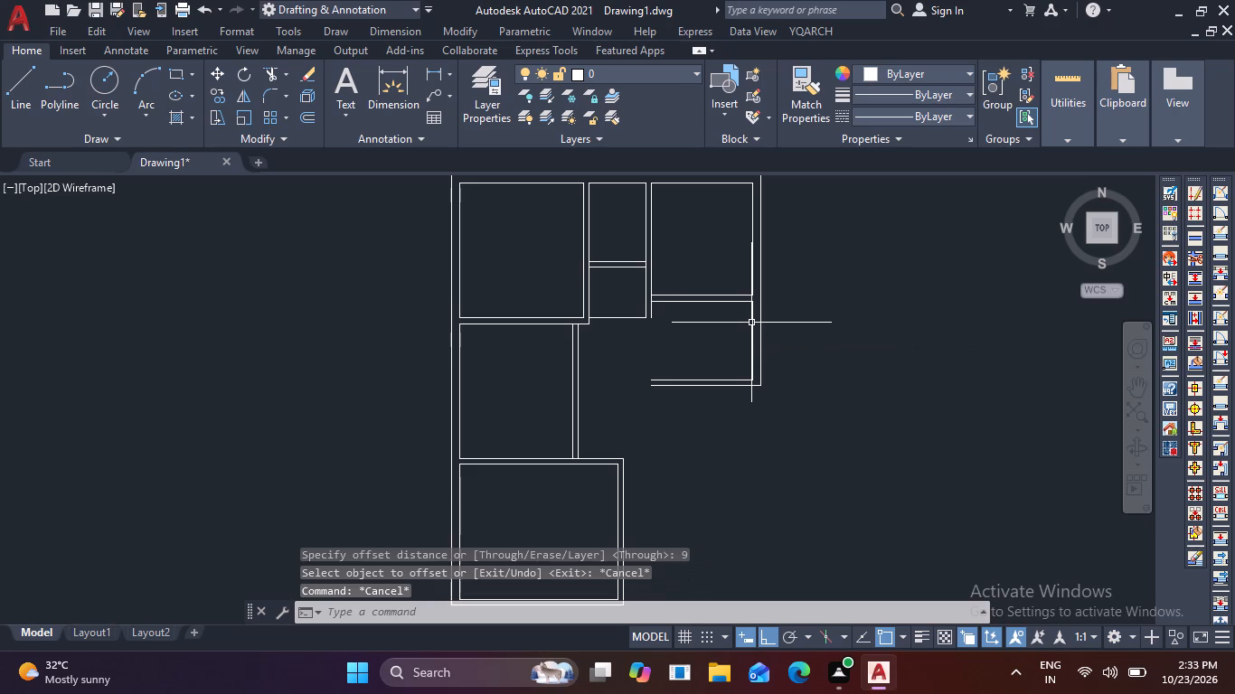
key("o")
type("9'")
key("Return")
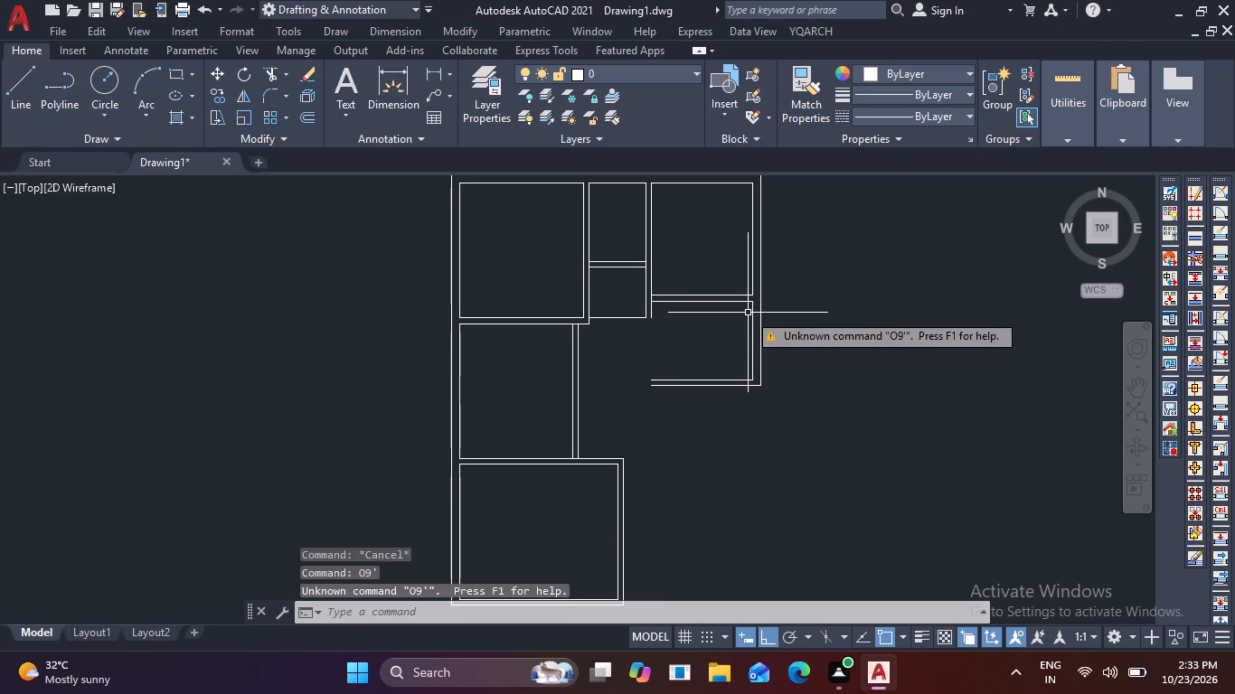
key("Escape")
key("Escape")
Offset the right exterior wall's inner line 9' inward to form the inner left face of the room below the partition.
key("o")
key("Return")
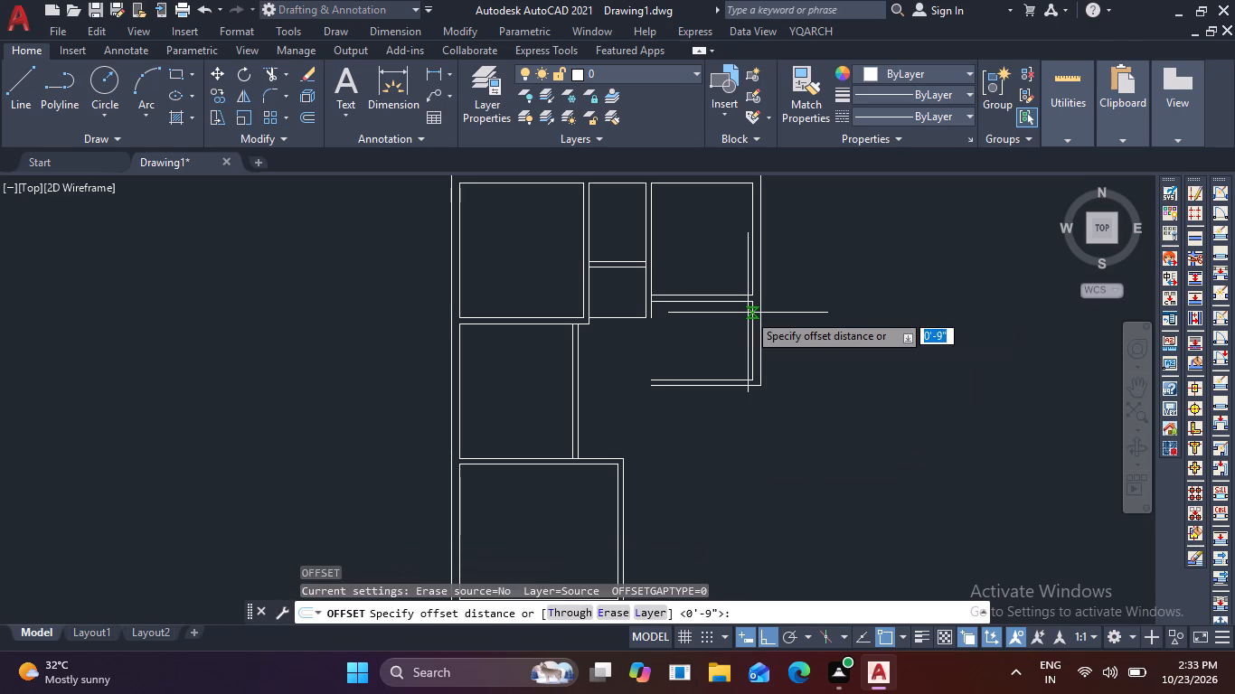
type("9'")
key("Return")
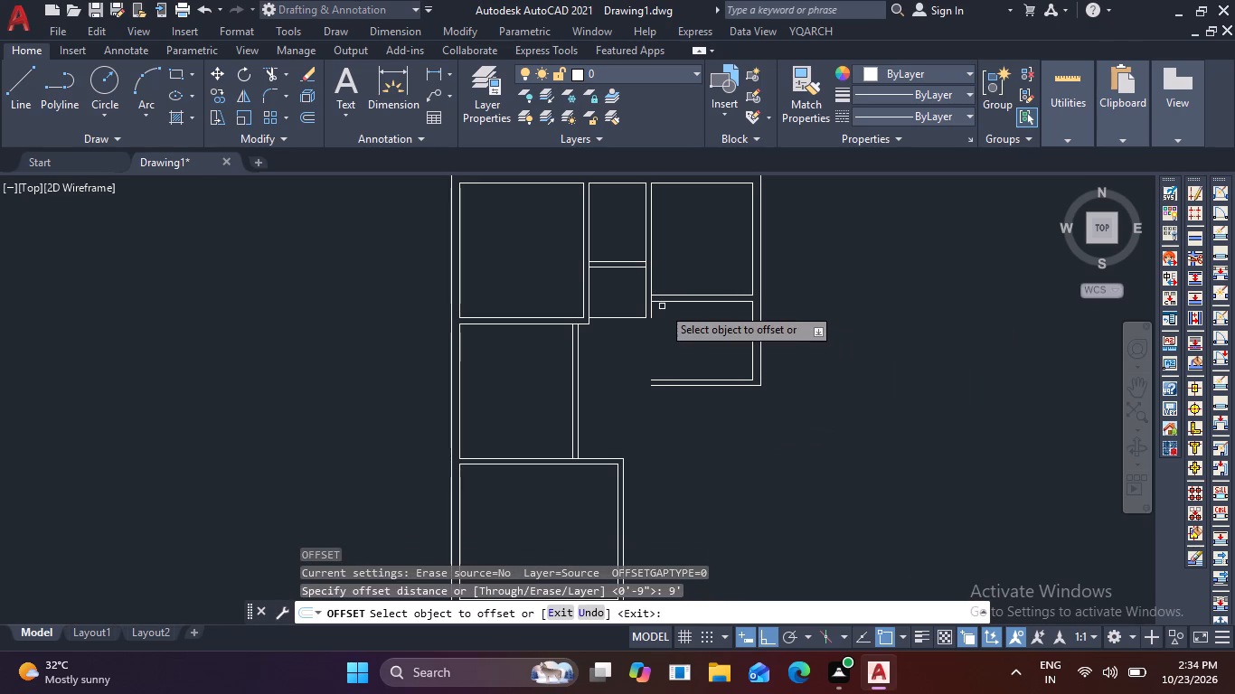
left_click(752, 335)
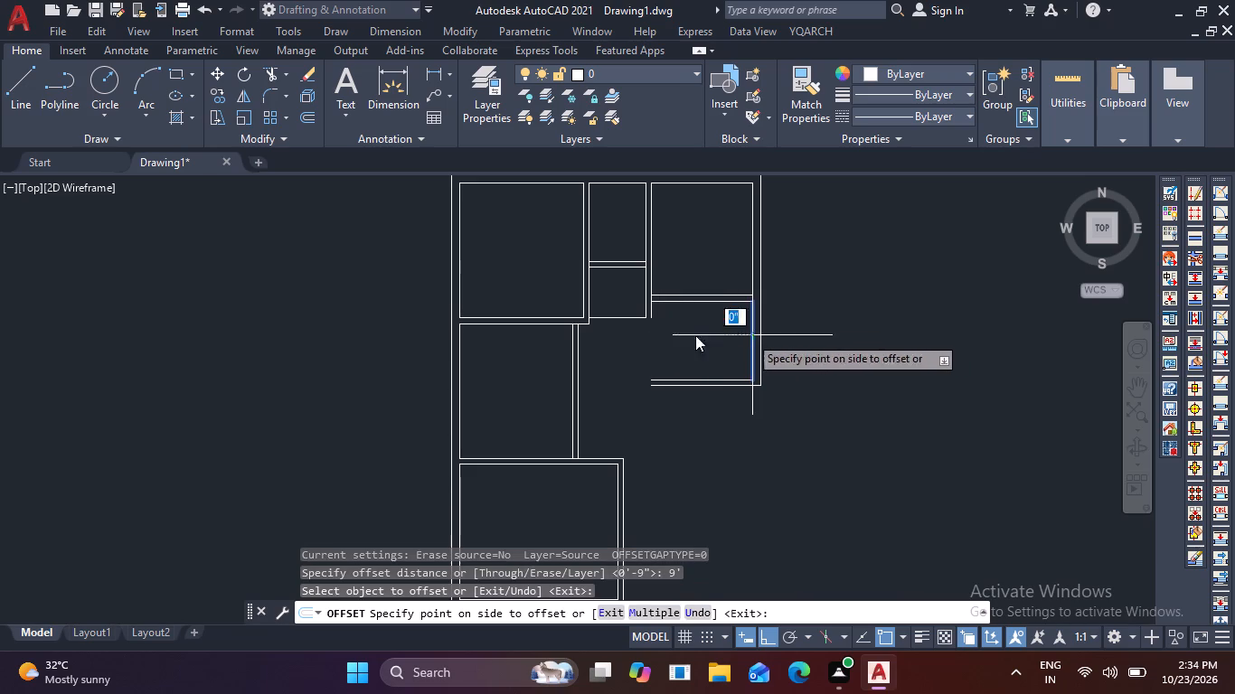
left_click(653, 337)
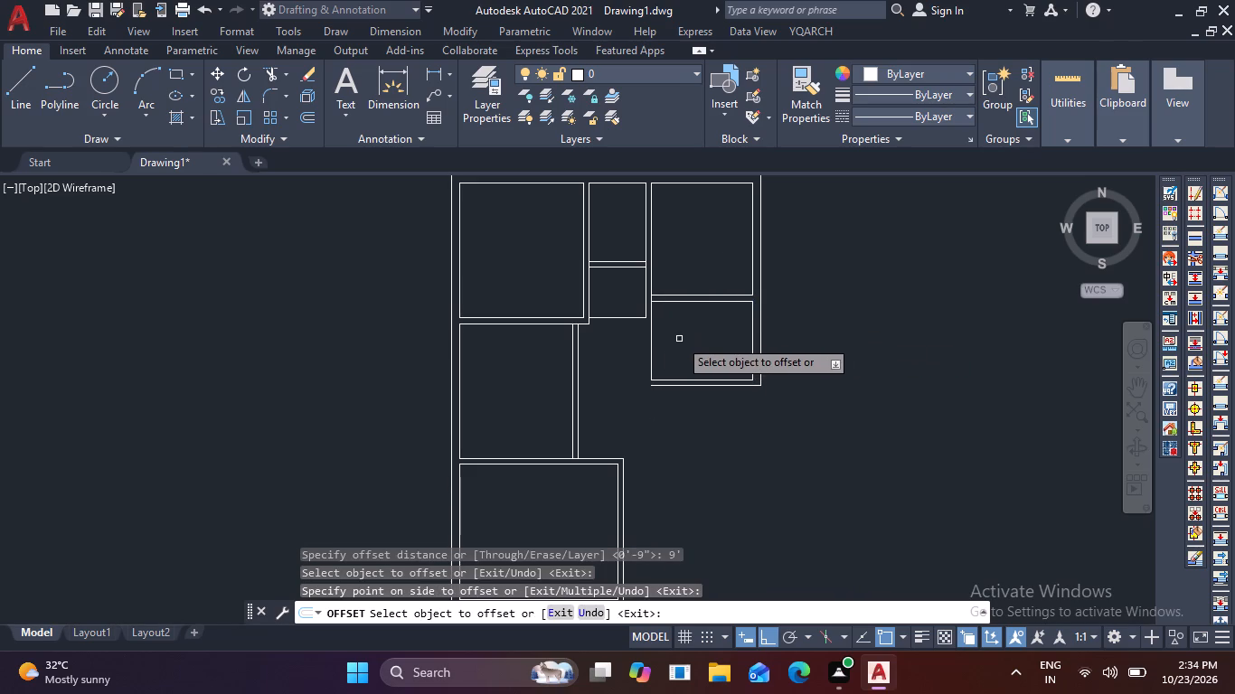
scroll(679, 339, "up", 2)
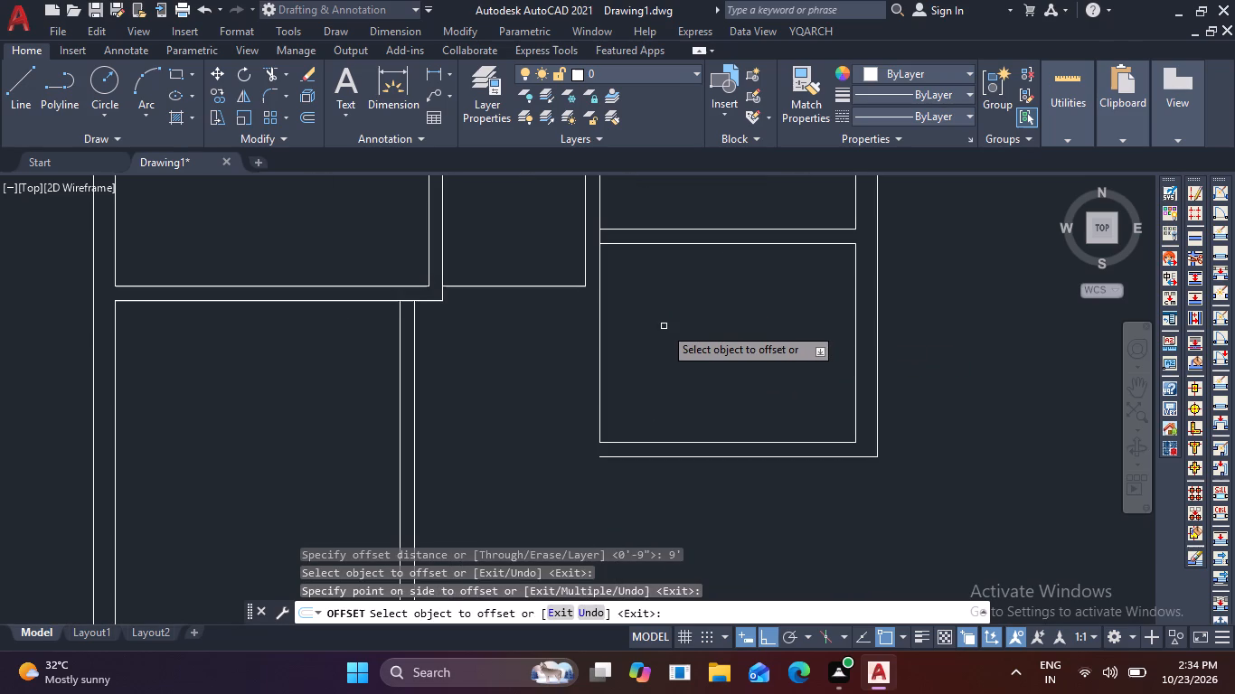
key("Escape")
key("Escape")
key("Escape")
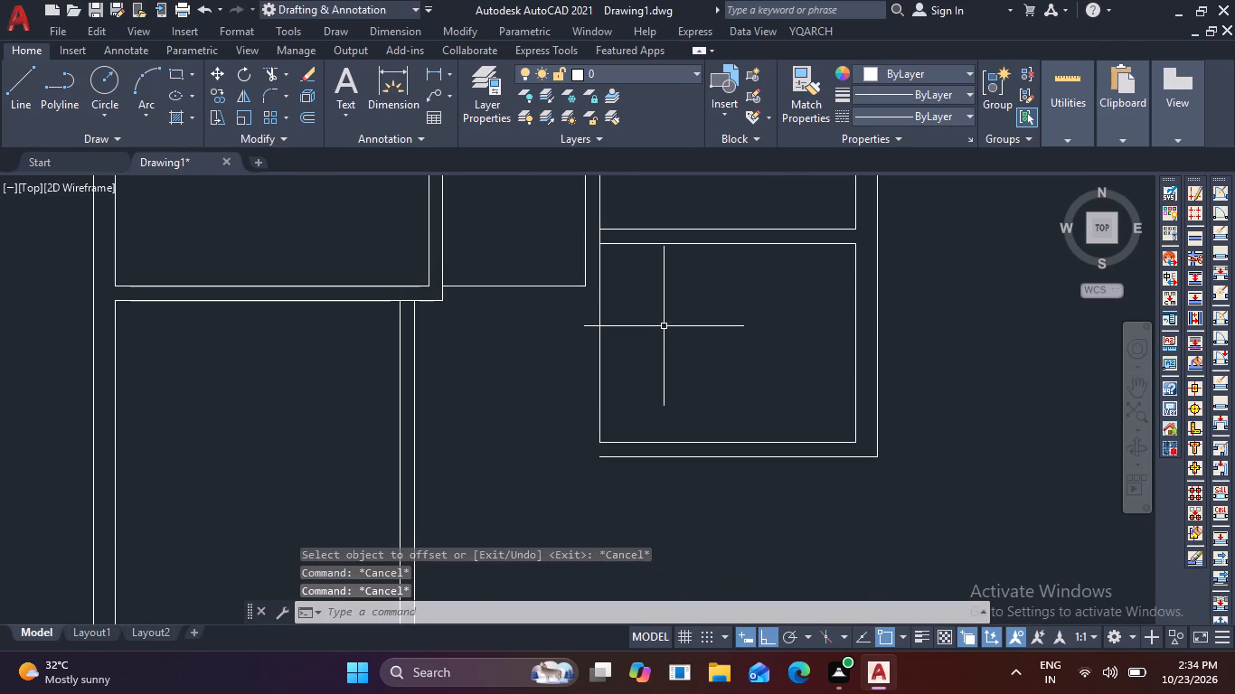
Fillet the room's outer left wall line with its outer bottom wall line at zero radius to close the corner.
type("F")
key("space")
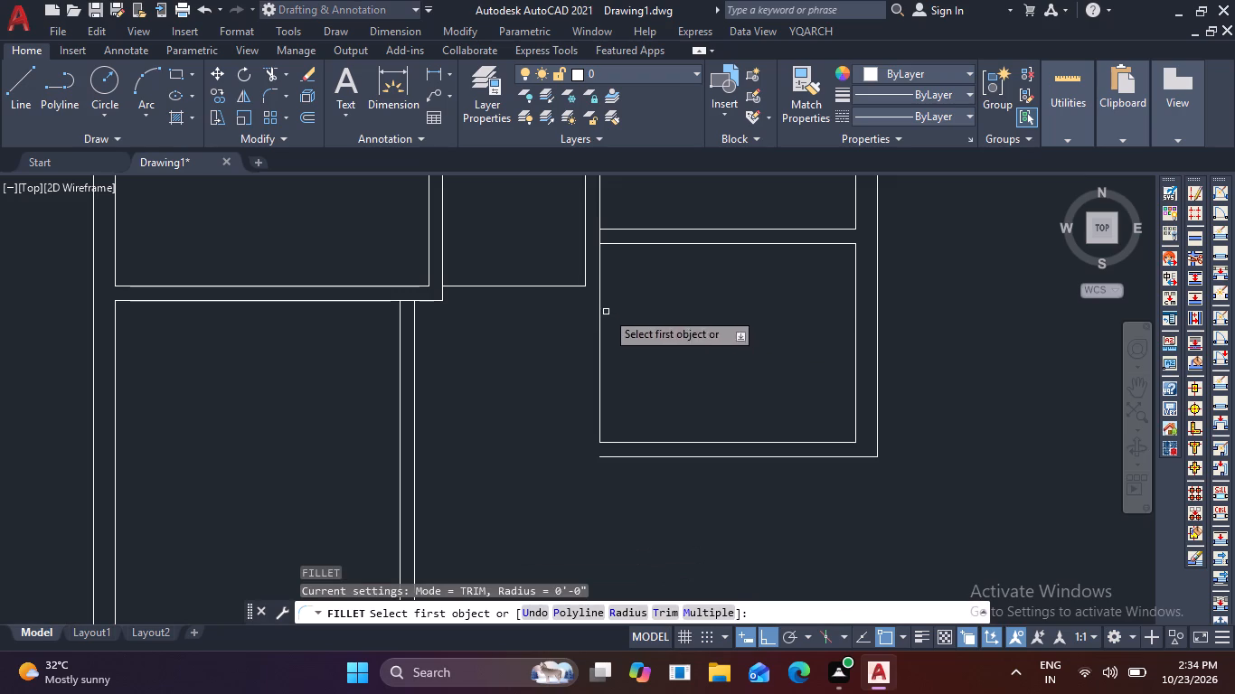
left_click(586, 262)
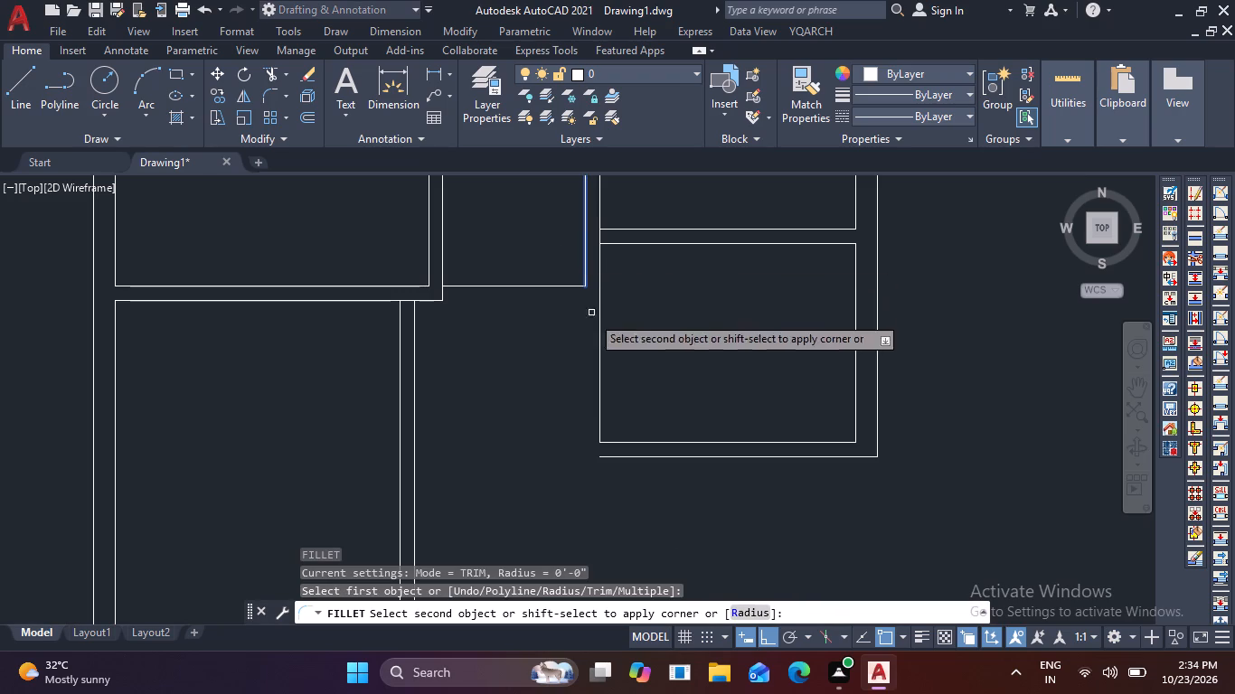
left_click(632, 456)
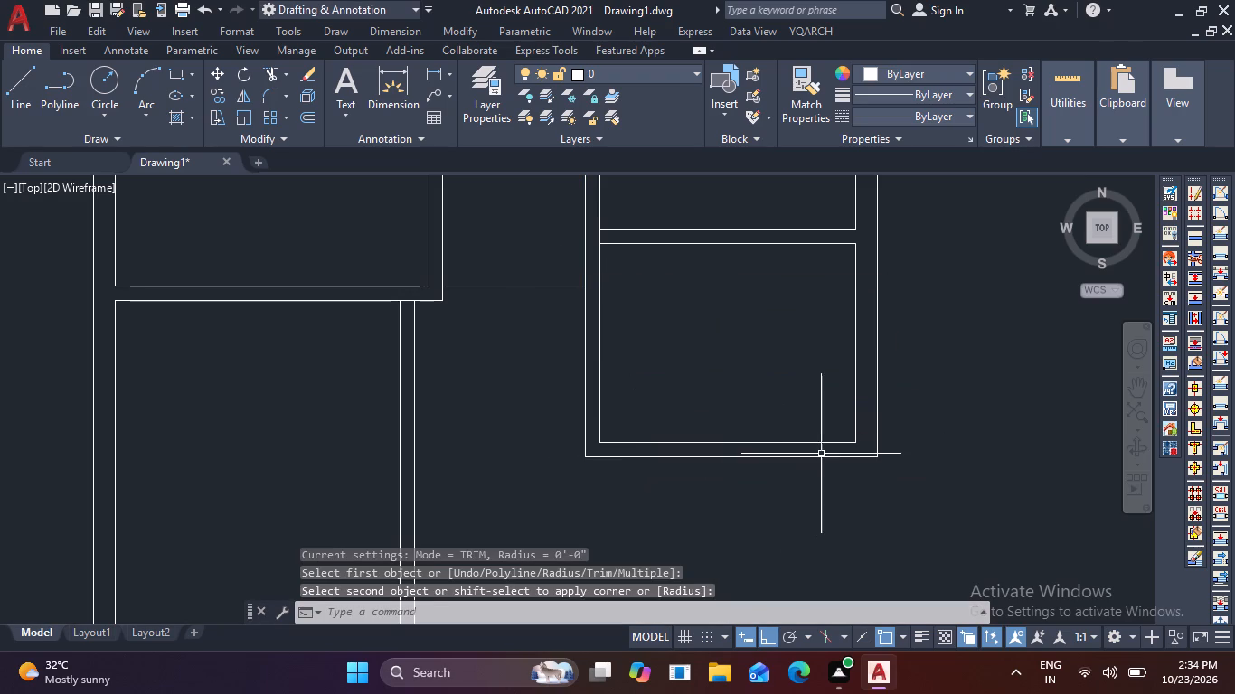
key("Escape")
key("Escape")
Measure the open passage between the middle-left room's partition and the closed room on the right.
scroll(820, 403, "down", 2)
scroll(883, 399, "up", 1)
middle_click_drag(976, 405, 976, 370)
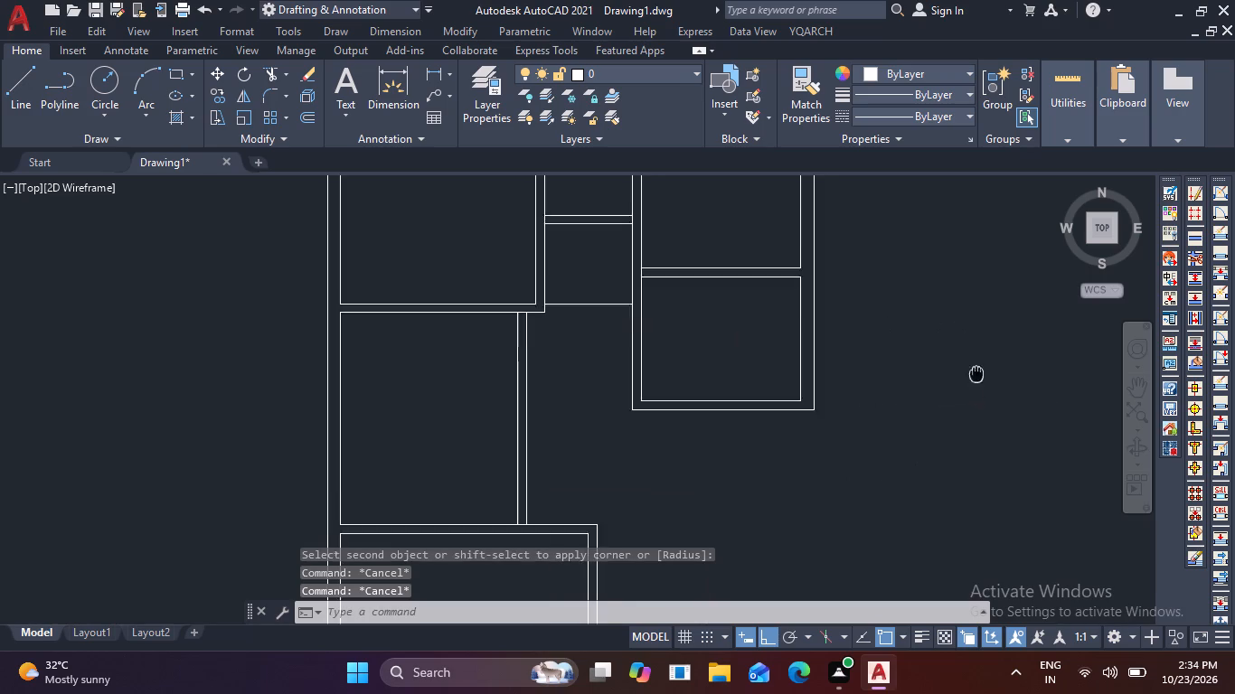
middle_click_drag(976, 370, 987, 314)
left_click(1077, 126)
left_click(1078, 167)
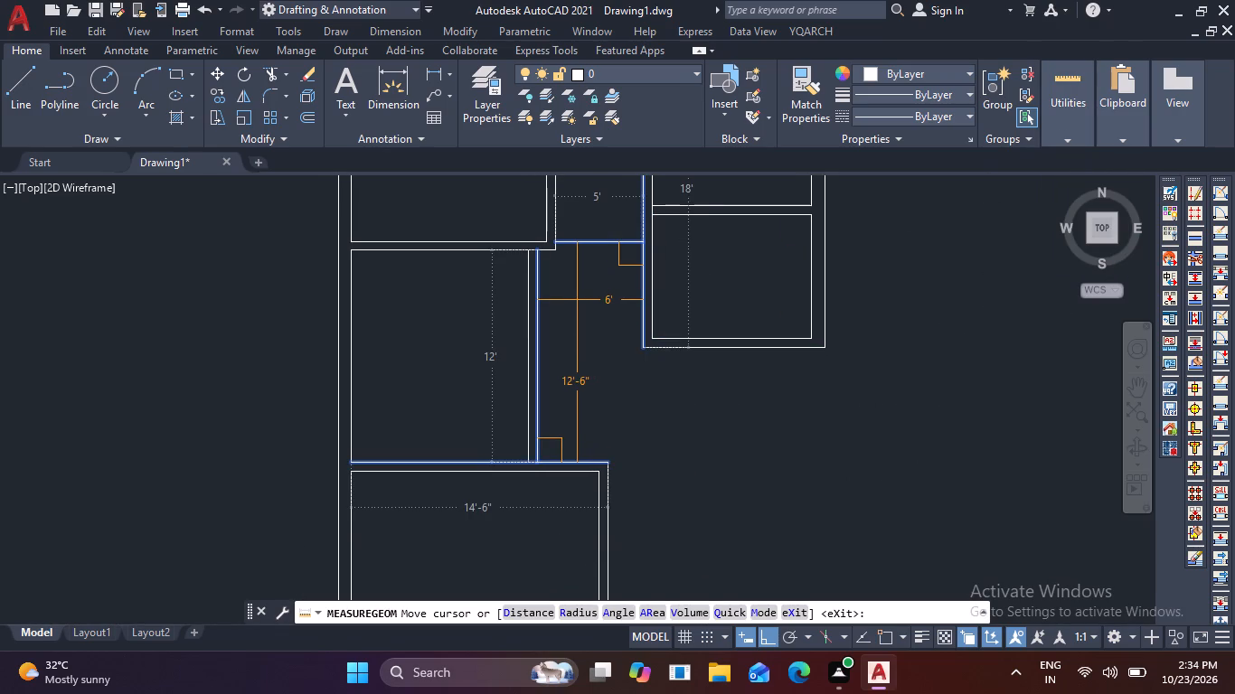
key("Escape")
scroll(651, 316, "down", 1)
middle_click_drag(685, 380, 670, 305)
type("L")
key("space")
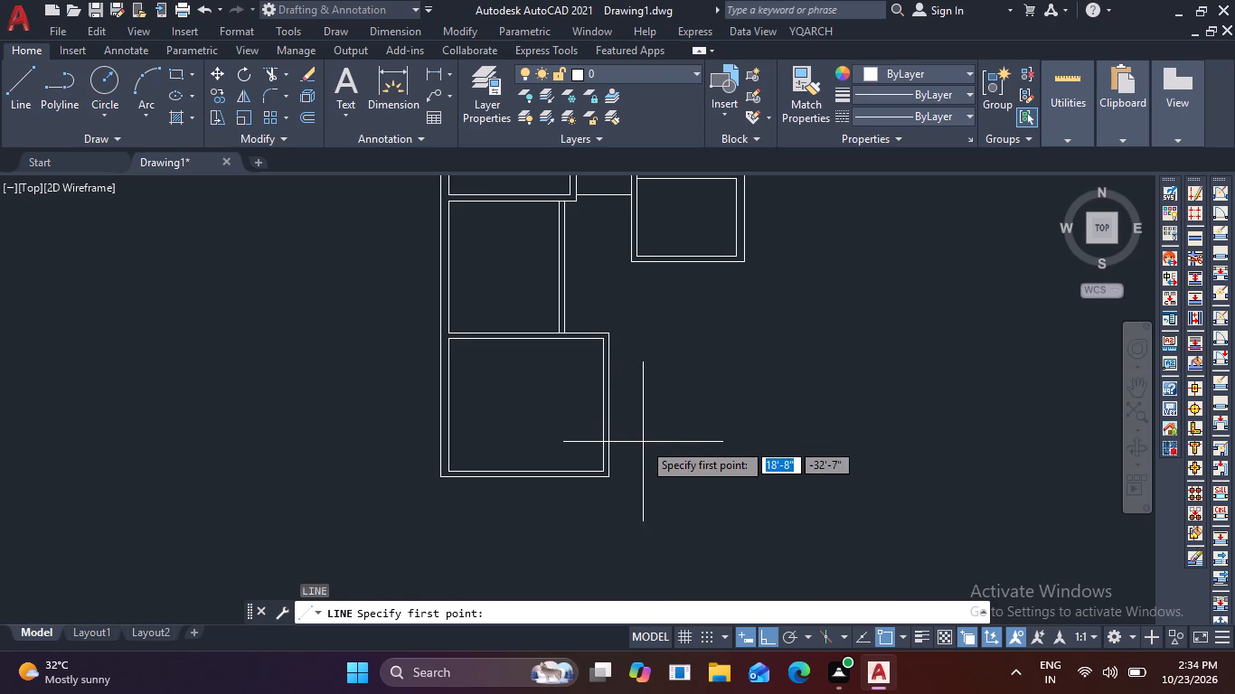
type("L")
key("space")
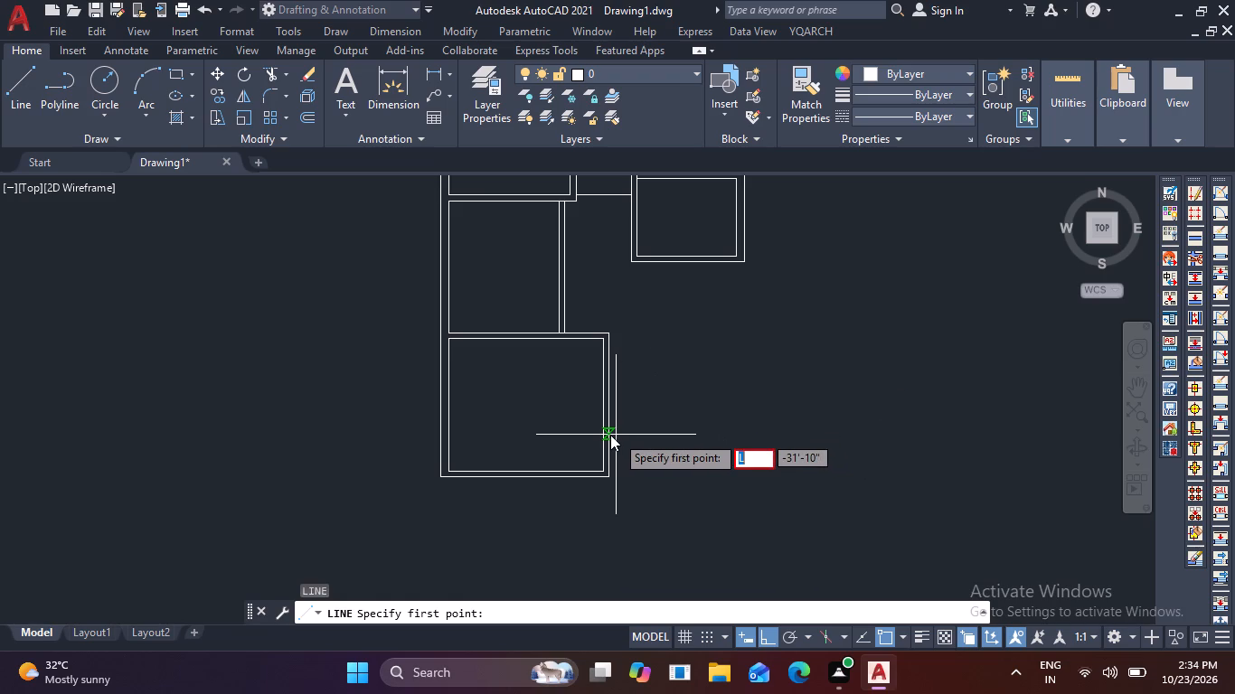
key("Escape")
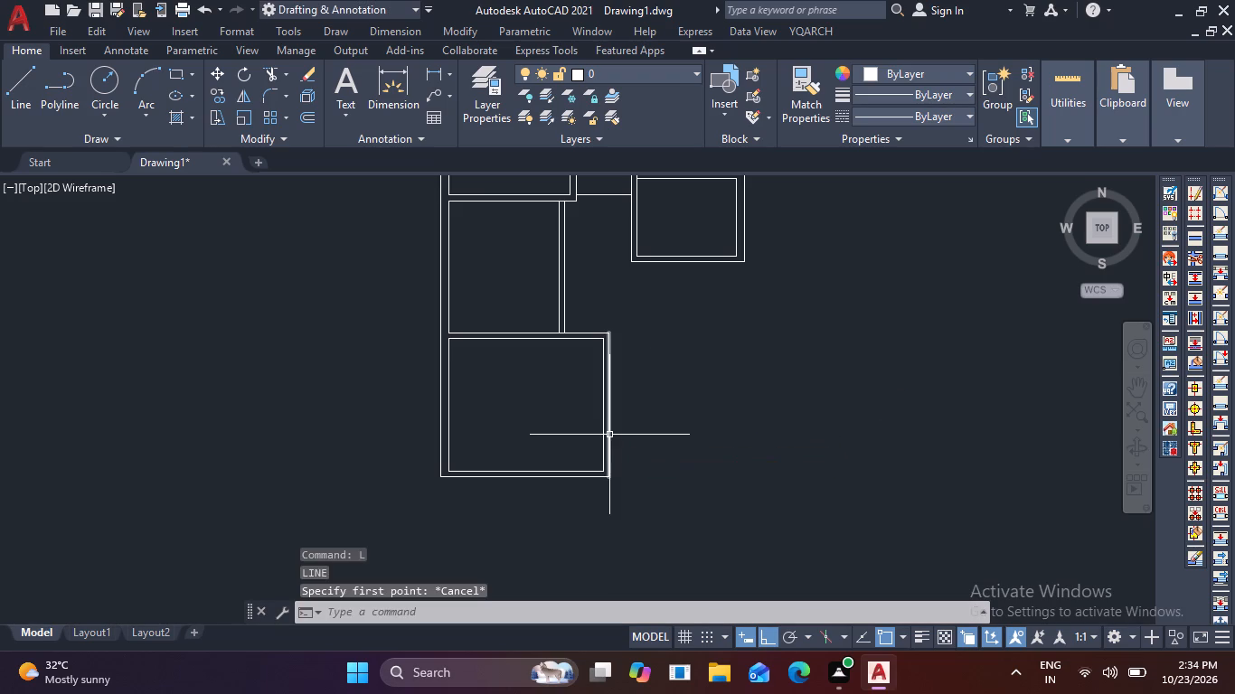
Draw a short horizontal line outward from the outer right face of the bottom-left room, below its mid-height.
type("L")
key("space")
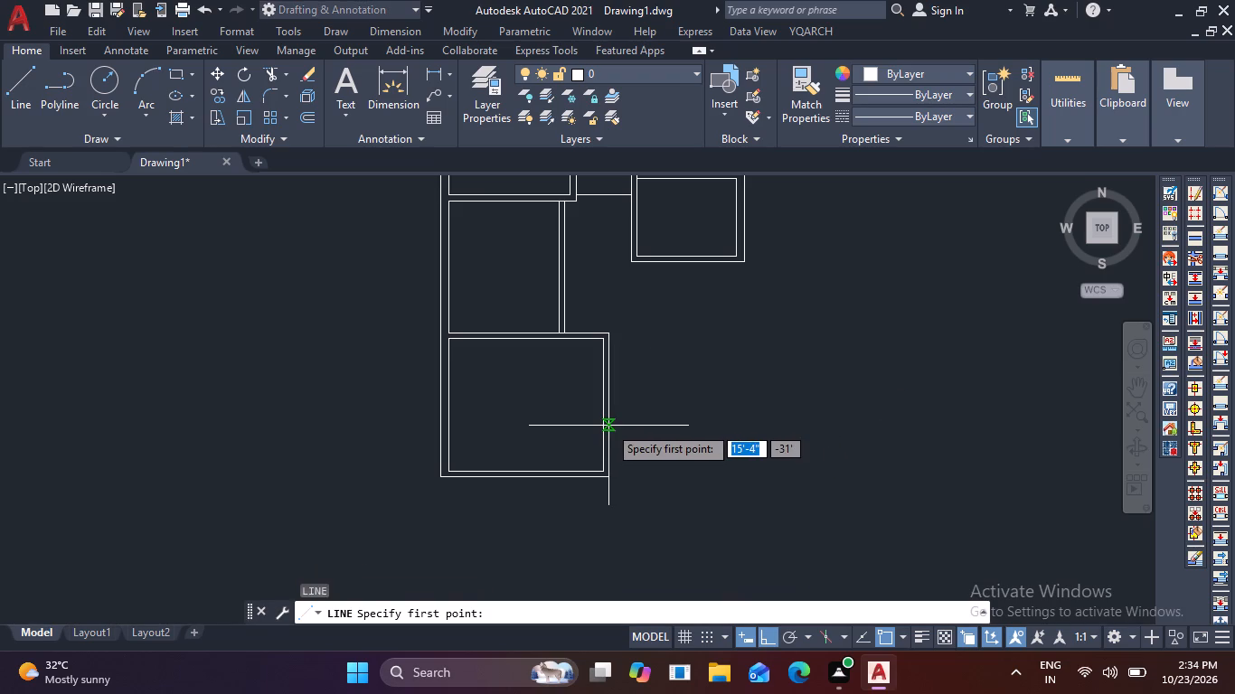
left_click(608, 426)
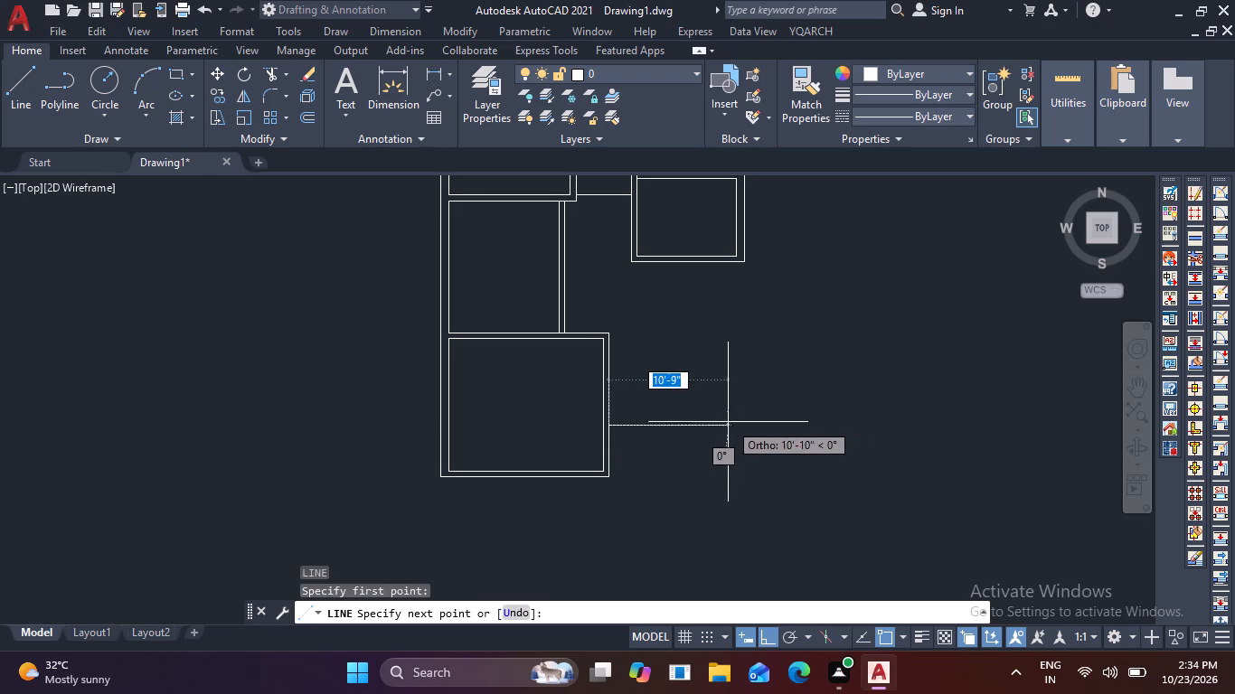
left_click(703, 422)
key("Escape")
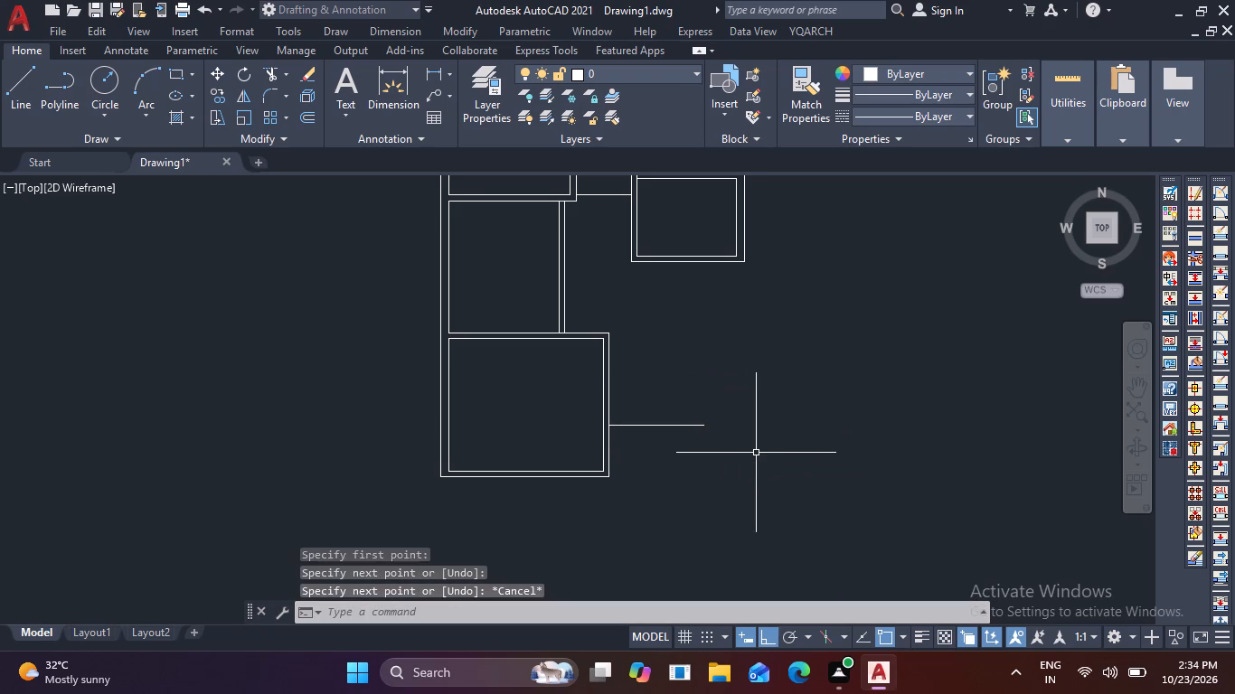
Offset the new horizontal line 9" downward to form the wall's second face.
key("o")
key("Return")
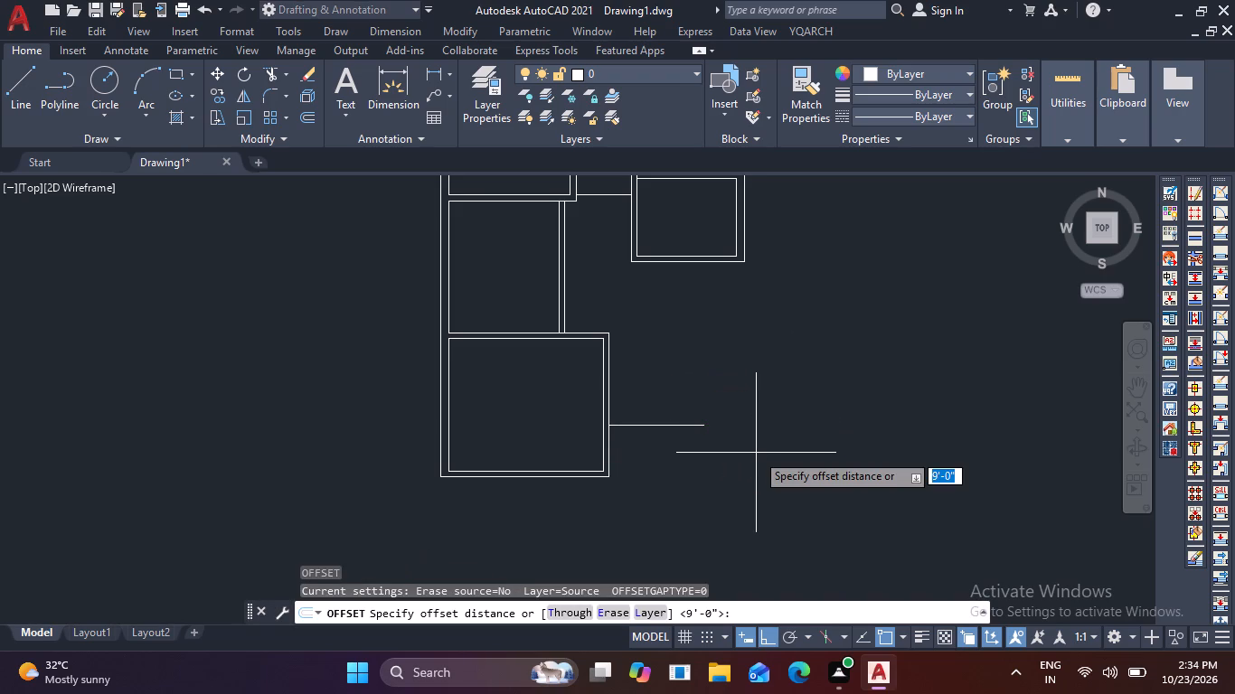
type("9")
key("space")
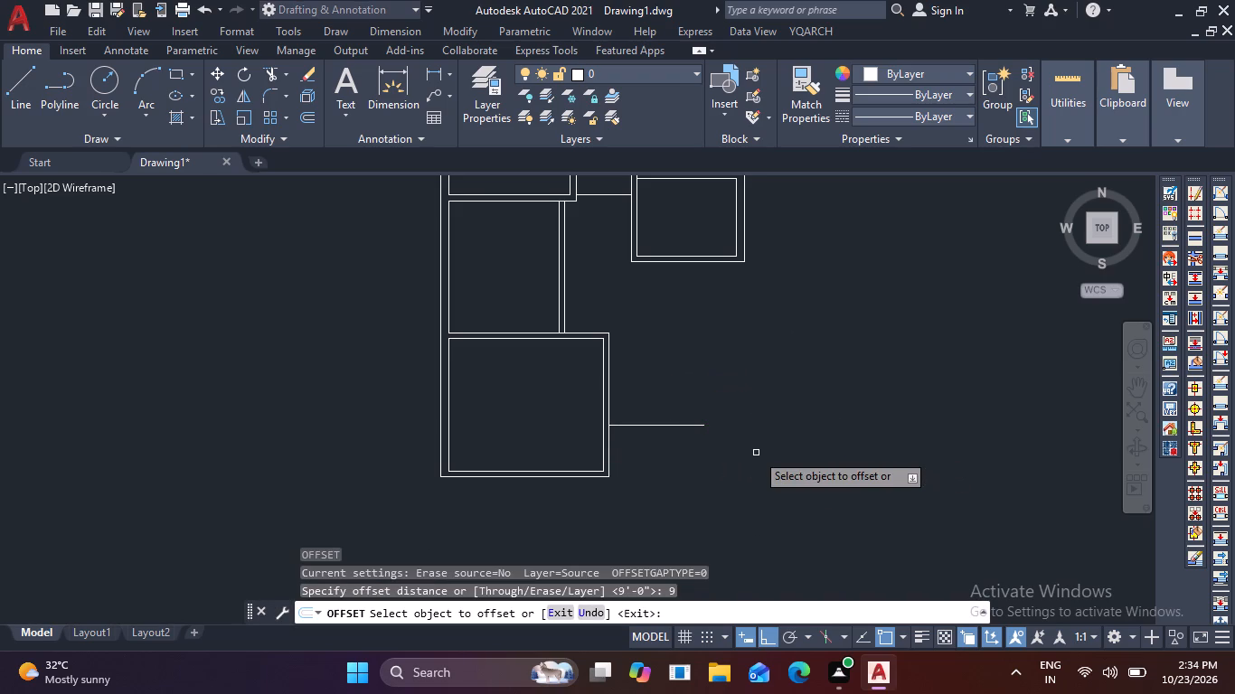
left_click(693, 425)
left_click(693, 492)
key("Escape")
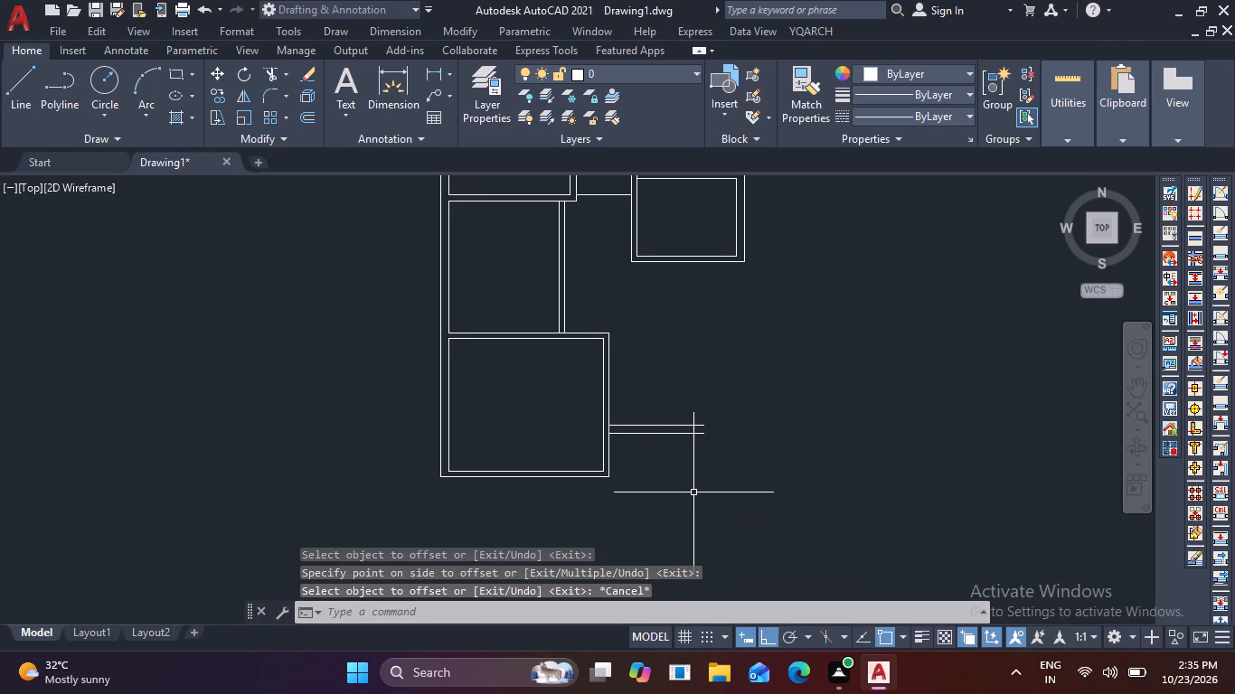
Fillet the two horizontal wall lines with the right exterior wall's inner and outer lines to close the lower-right corner.
key("f")
key("space")
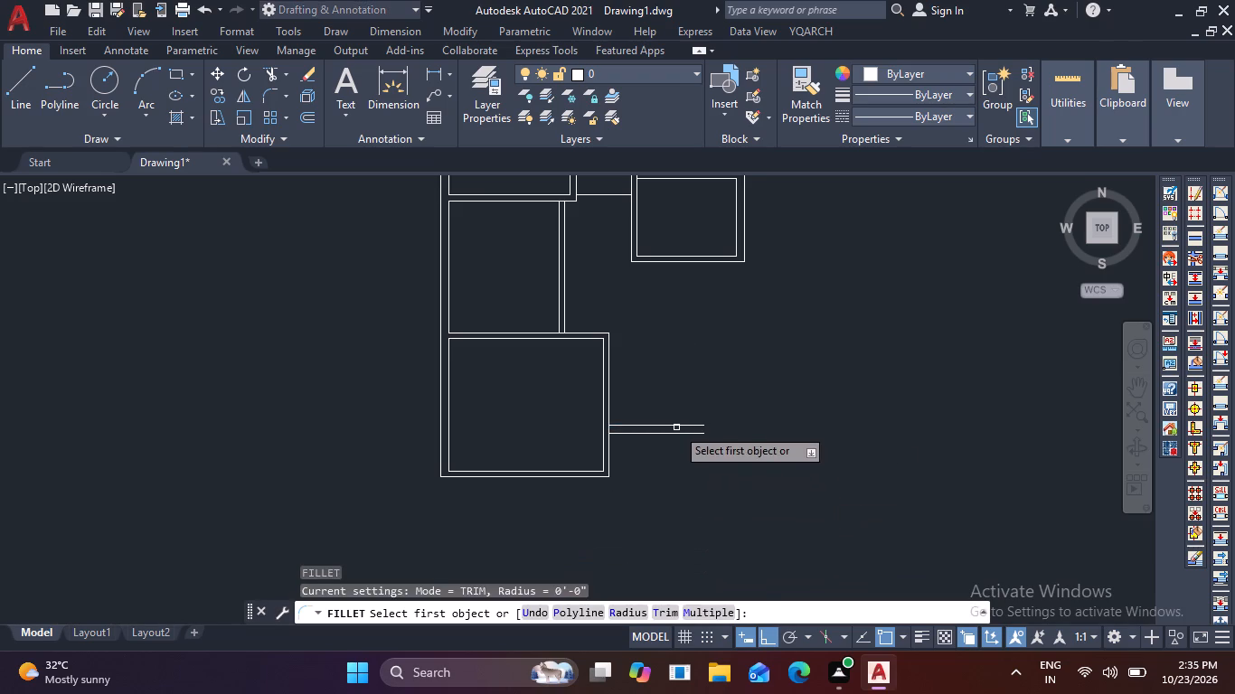
left_click(676, 427)
left_click(733, 239)
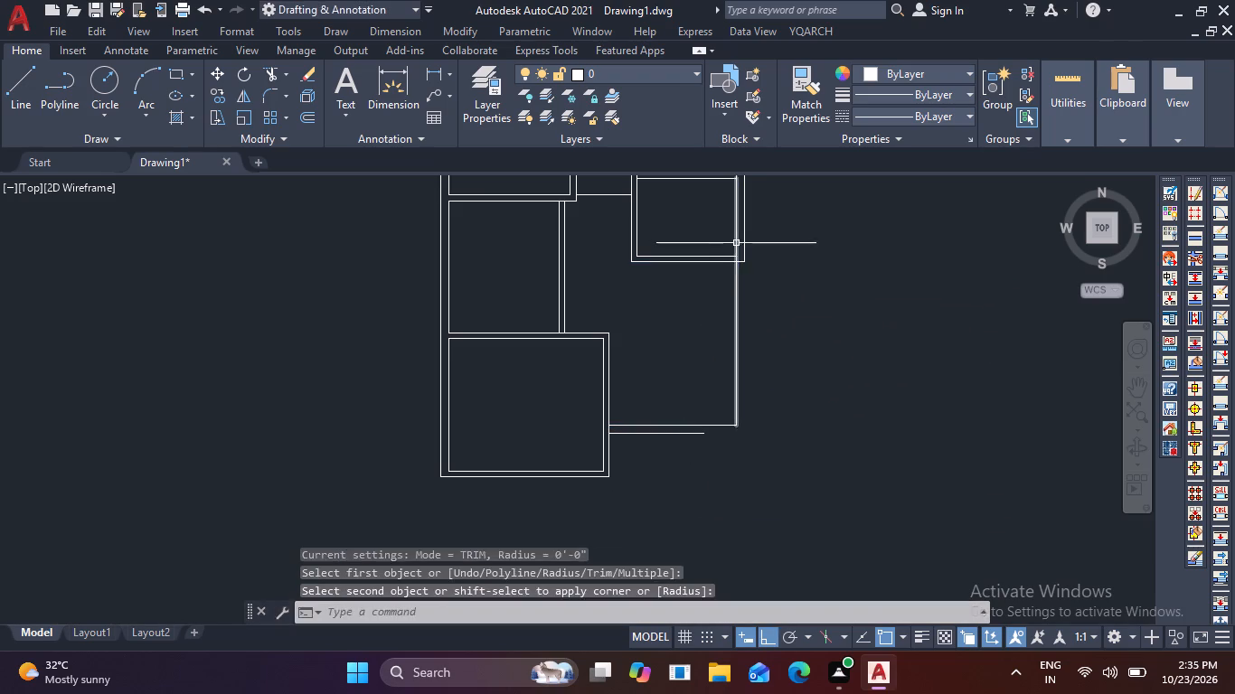
key("space")
left_click(689, 431)
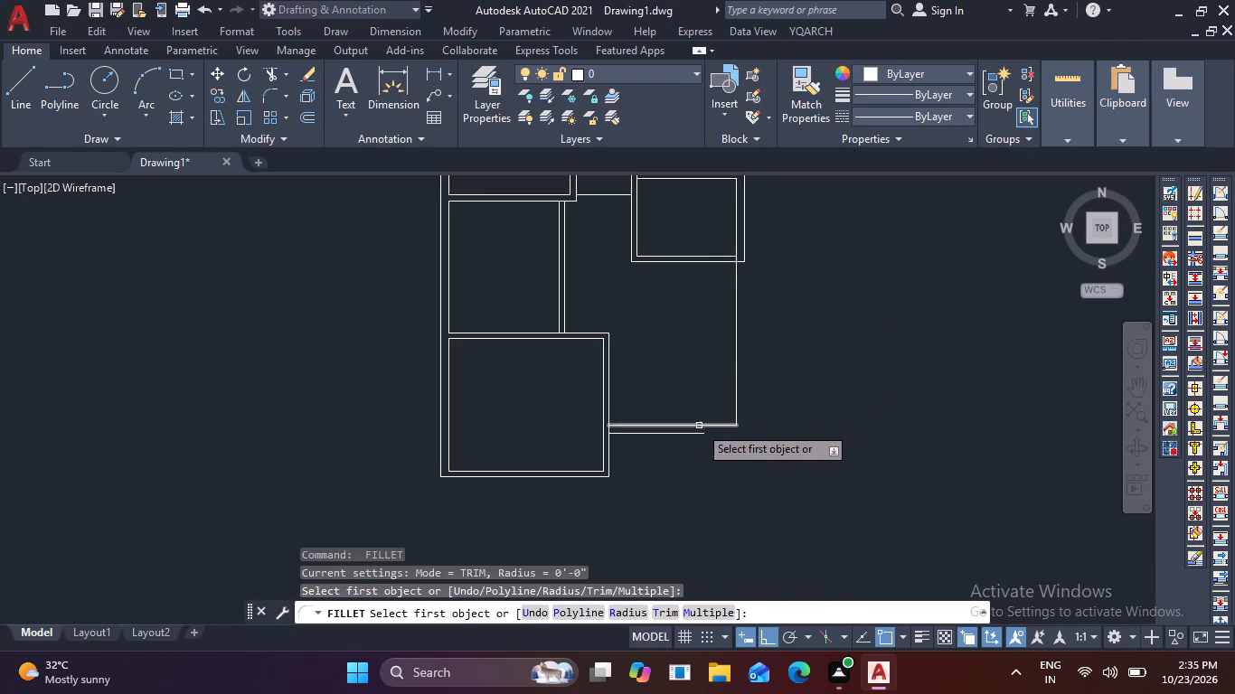
left_click(698, 434)
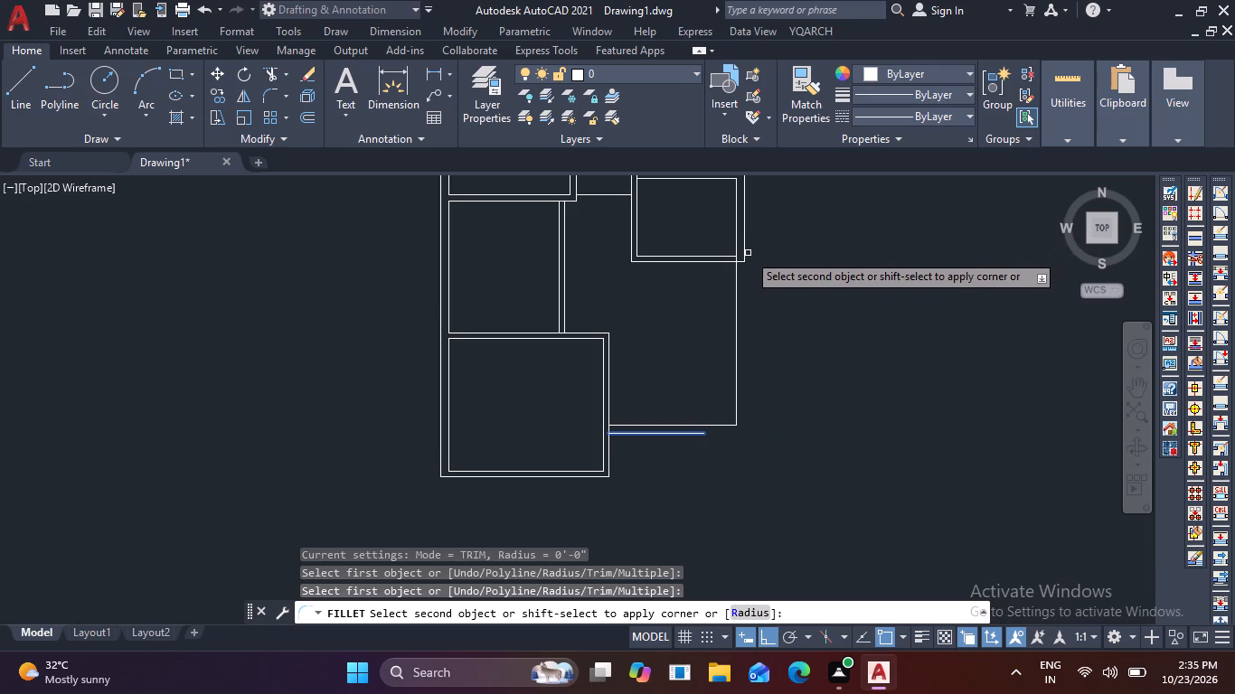
left_click(744, 254)
key("Escape")
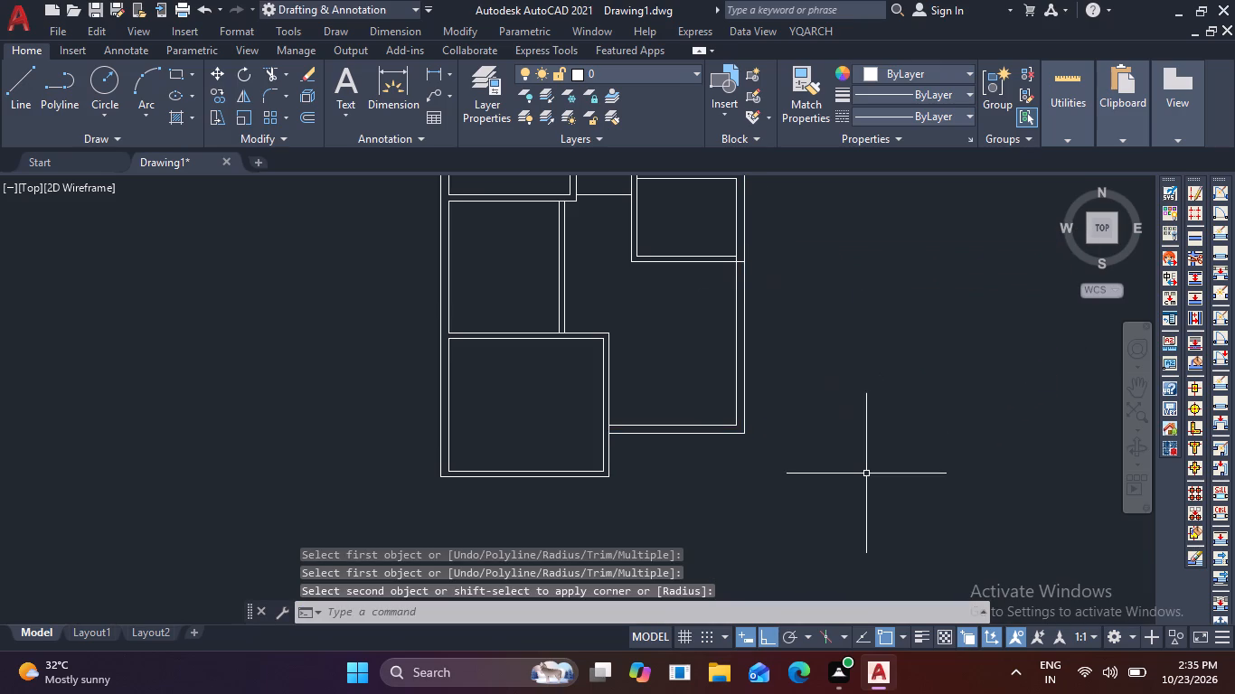
key("Escape")
key("Escape")
Trim the overlapping lines where the right-hand room's bottom wall meets the extended right exterior wall.
type("TR")
key("space")
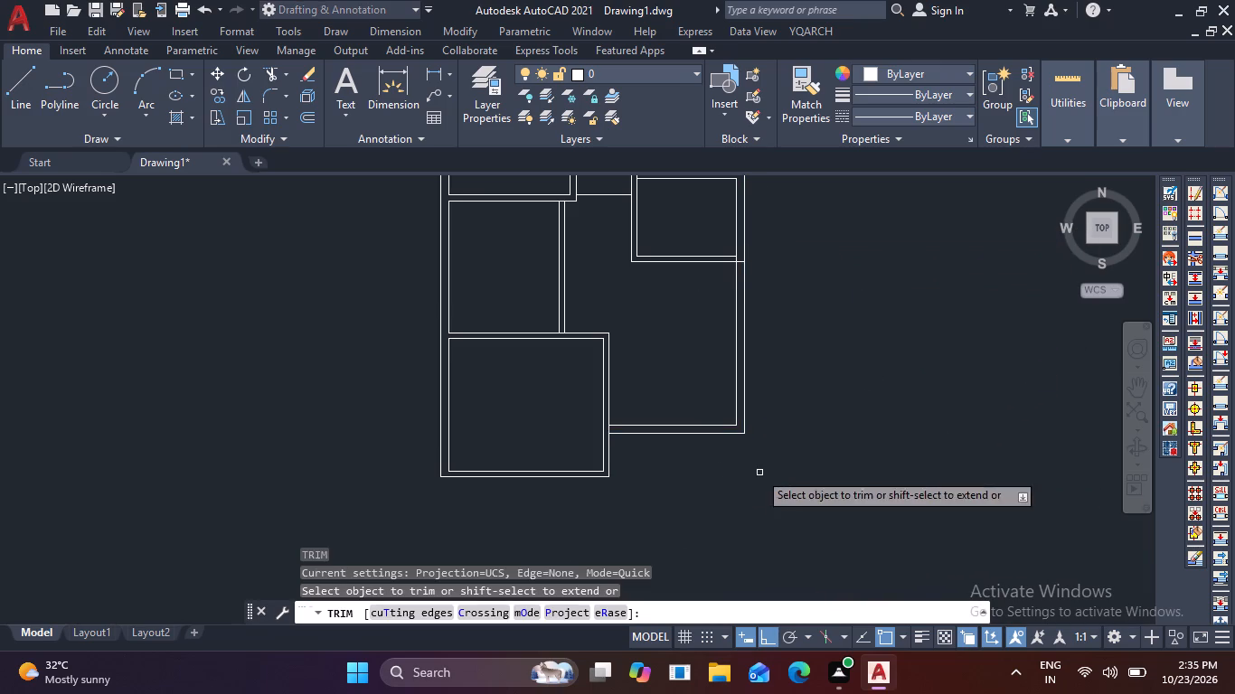
scroll(721, 236, "up", 3)
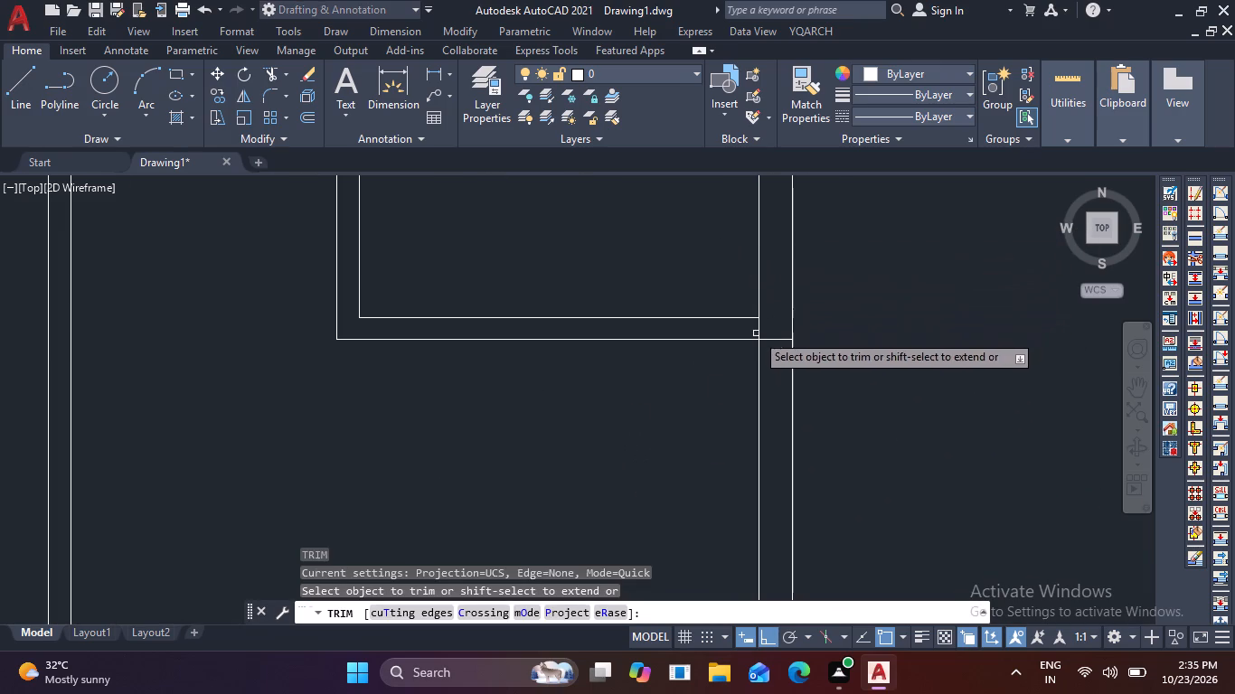
scroll(756, 331, "up", 3)
left_click_drag(793, 321, 795, 329)
left_click(788, 386)
left_click(778, 344)
left_click(704, 325)
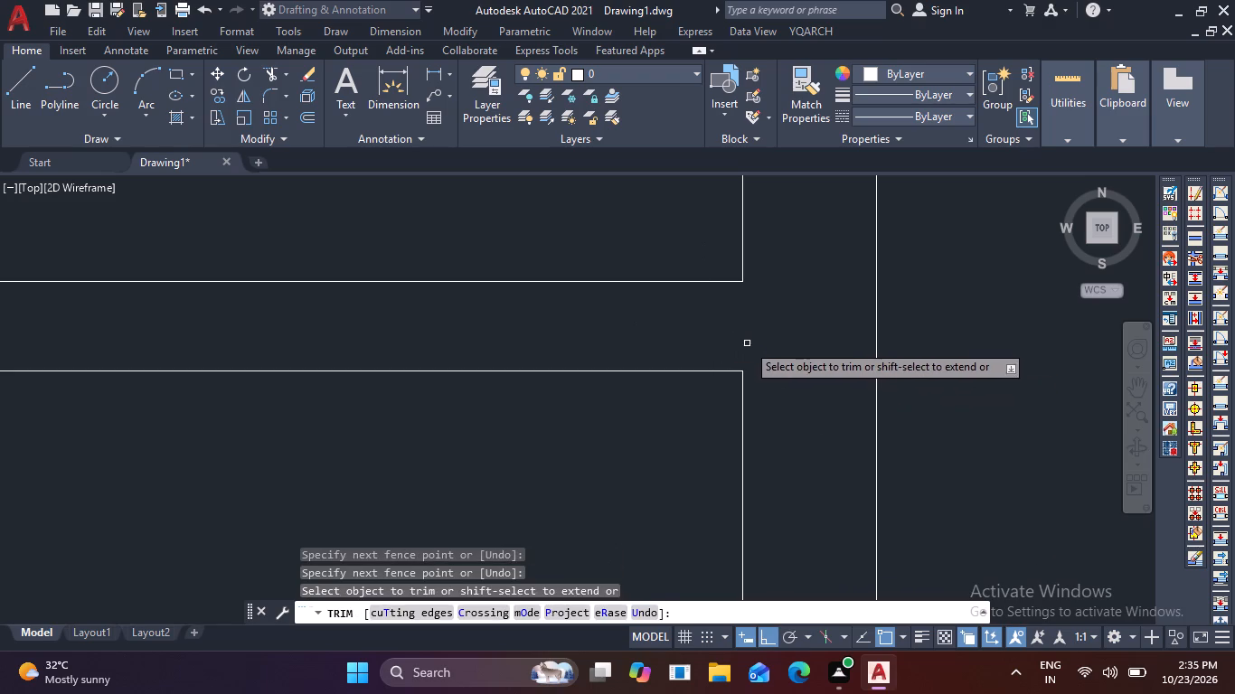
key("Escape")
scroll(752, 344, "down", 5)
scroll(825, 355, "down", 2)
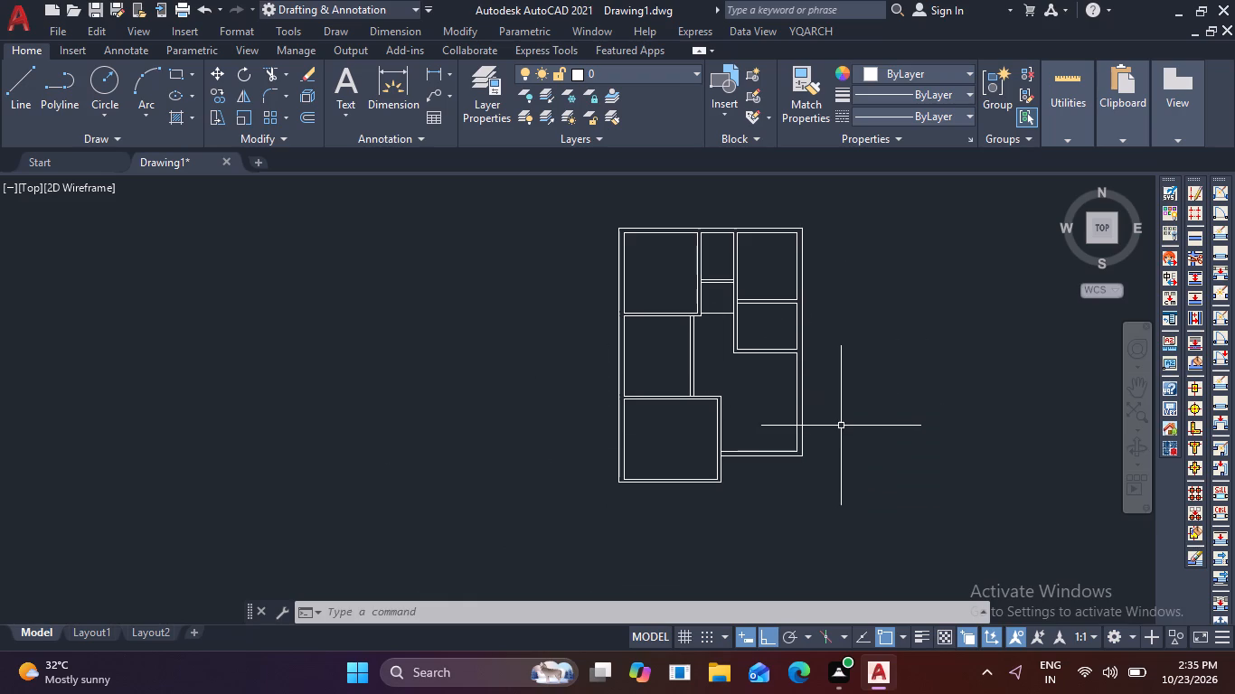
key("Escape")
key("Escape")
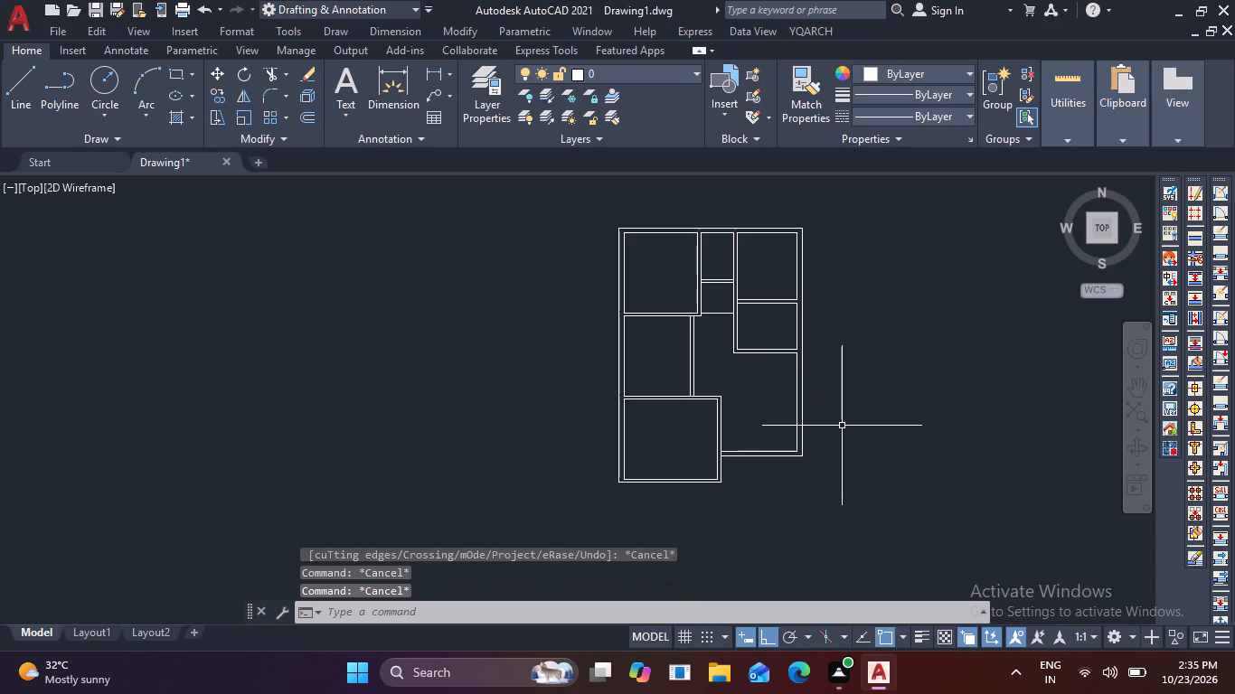
Create a layer named DOOR with index colour 32 and make it the current layer.
left_click(482, 70)
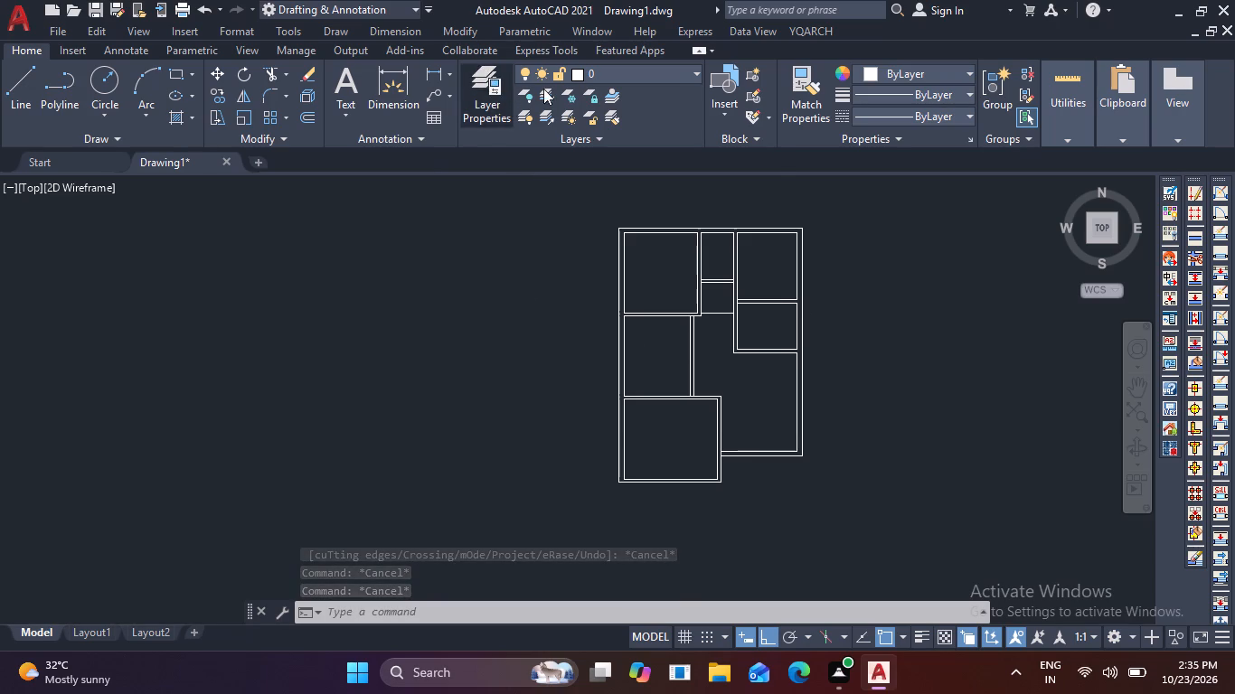
left_click(247, 125)
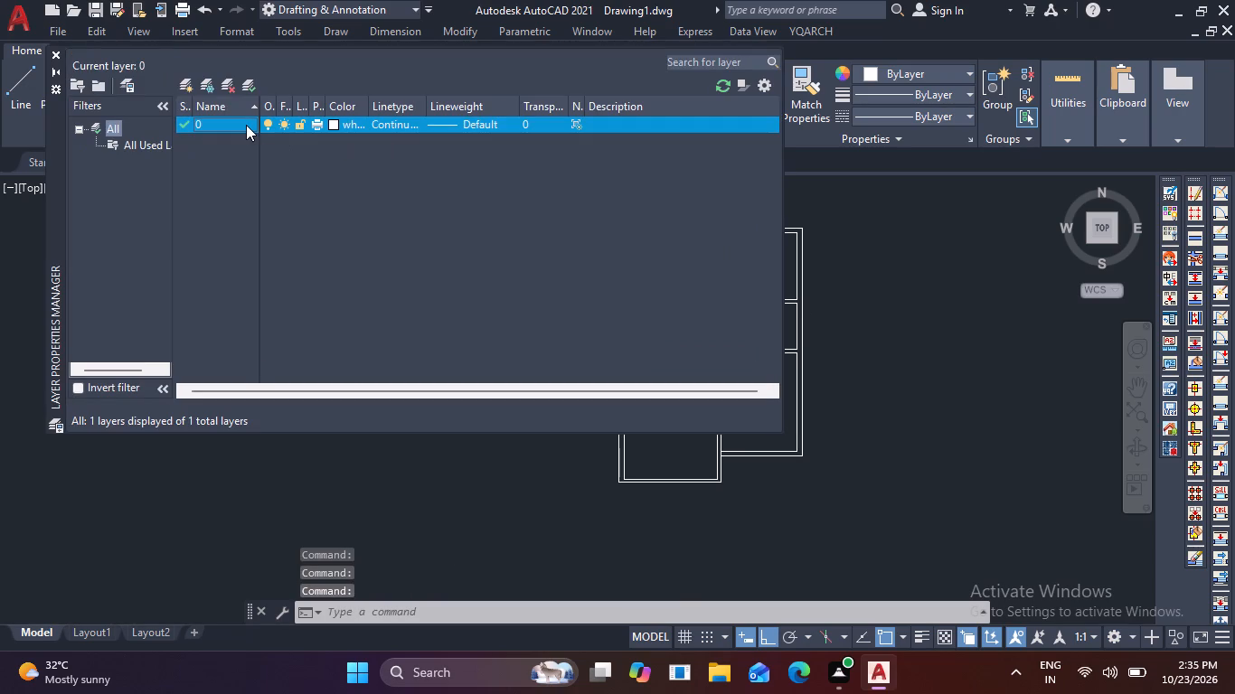
key("Return")
key("BackSpace")
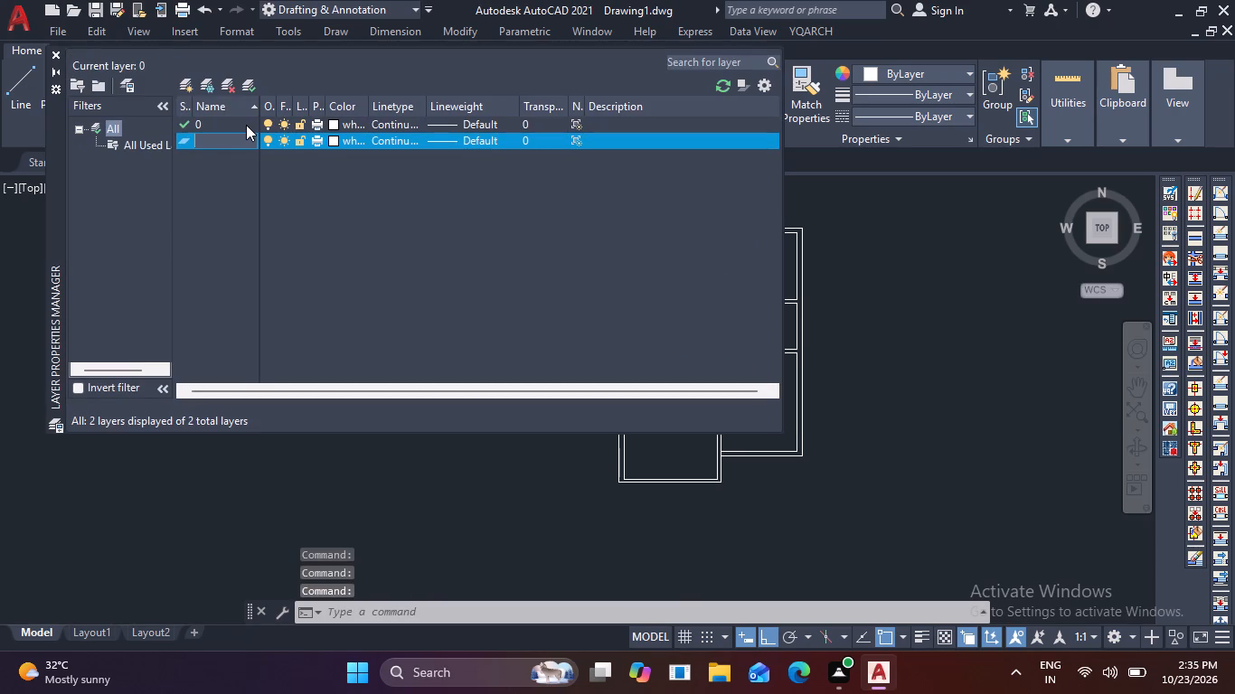
type("DOOR")
key("space")
left_click(335, 139)
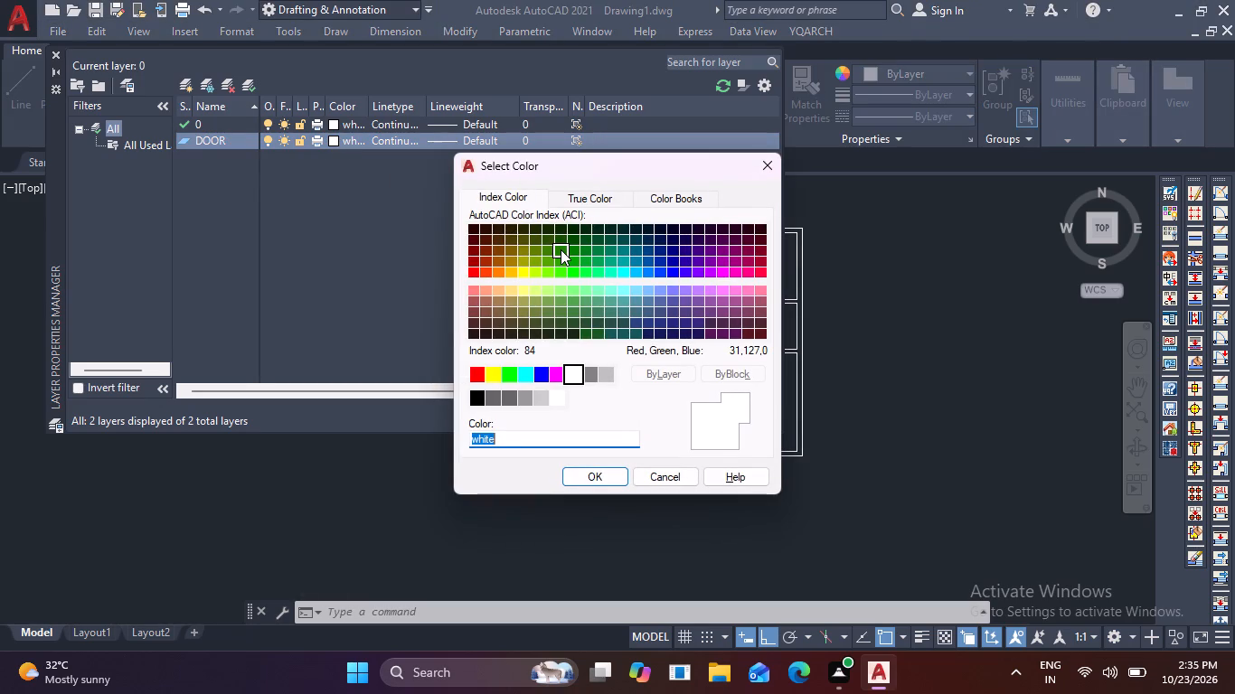
left_click(495, 258)
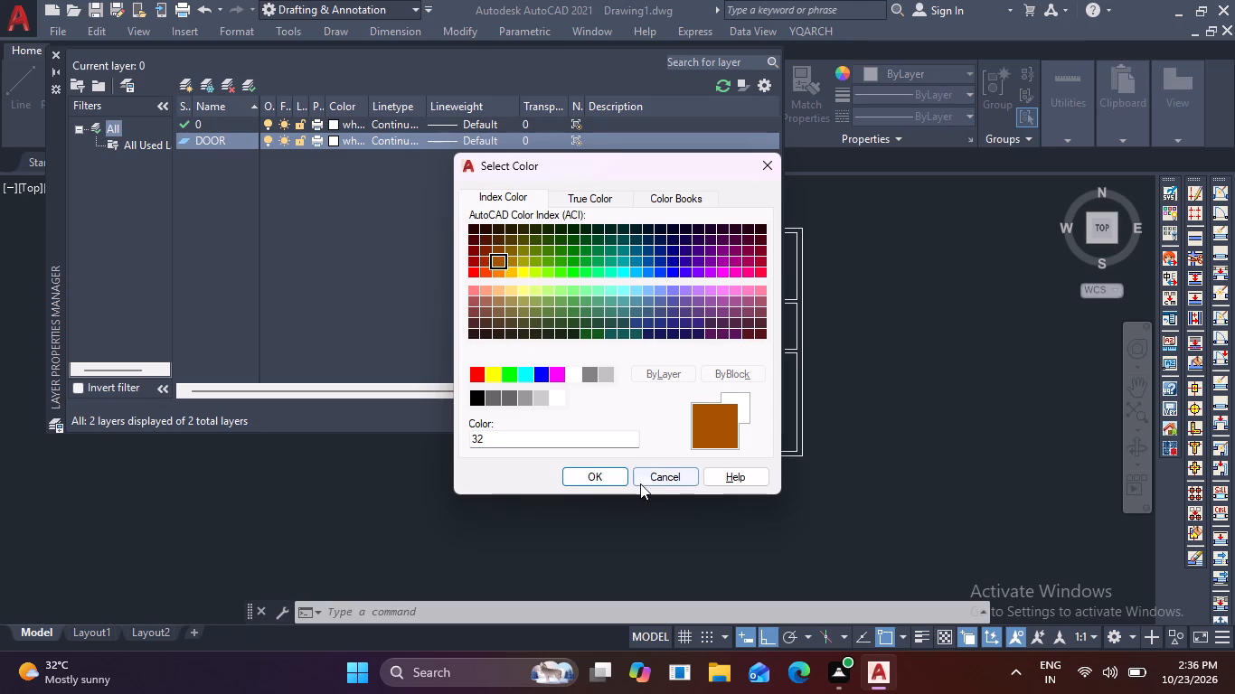
left_click(582, 476)
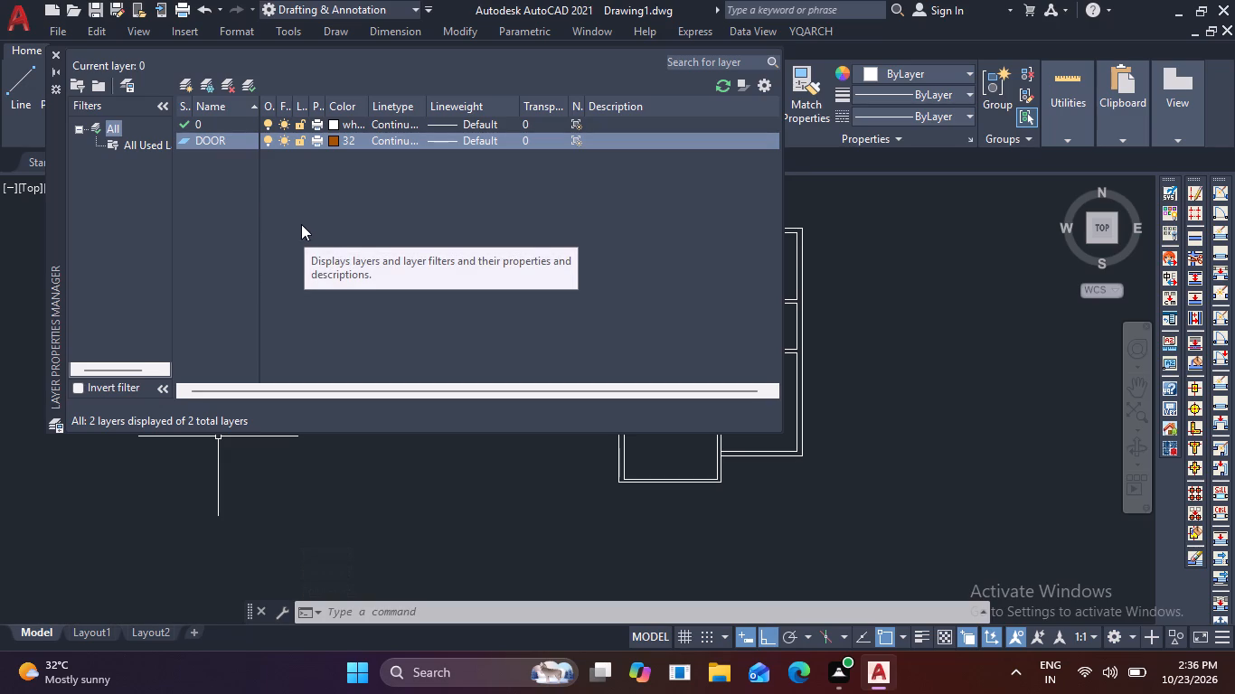
left_click(213, 142)
left_click(247, 87)
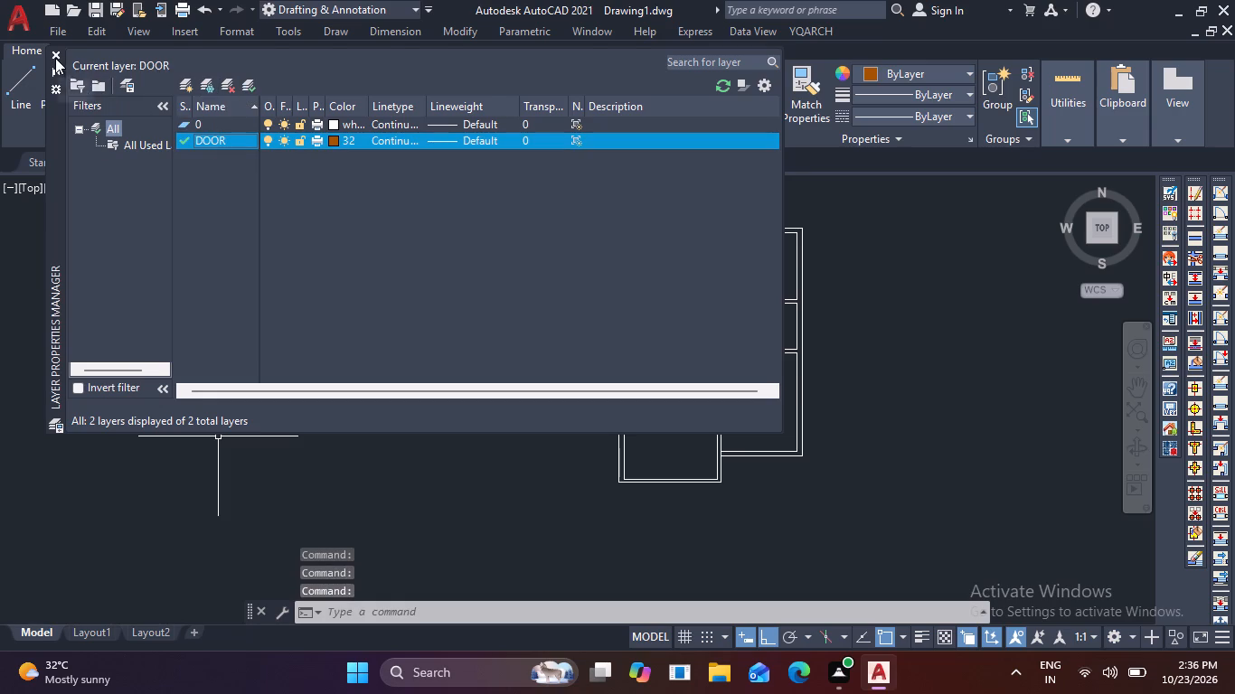
left_click(55, 58)
Insert the Door - Imperial sample block into the empty area west of the floor plan.
key("ctrl+3")
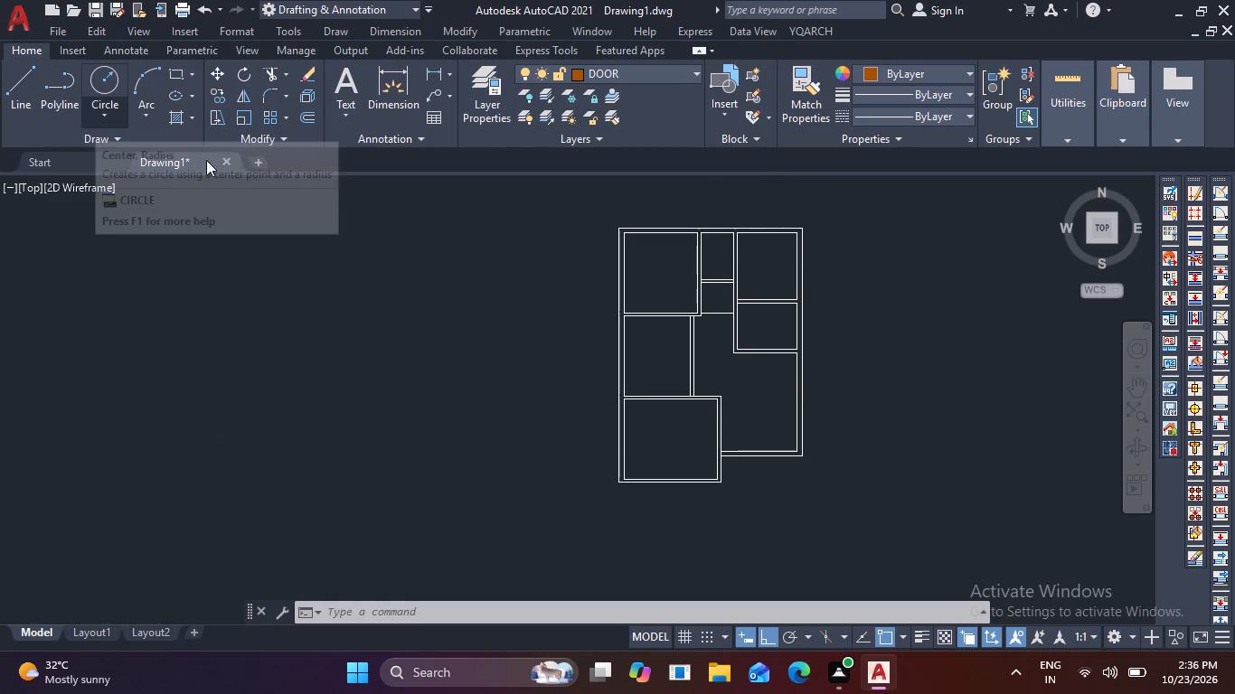
left_click_drag(748, 148, 419, 357)
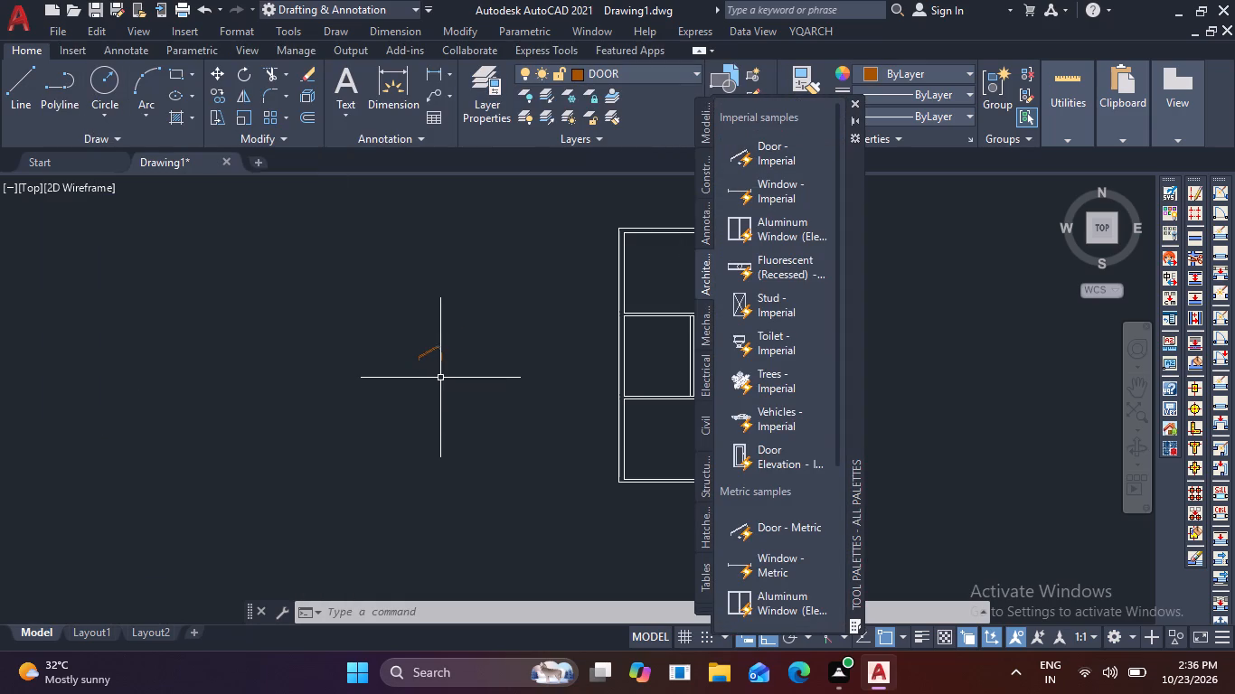
Change the inserted door block's opening state so its leaf stands perpendicular with a full quarter-circle swing.
left_click(441, 378)
left_click(400, 336)
left_click(856, 103)
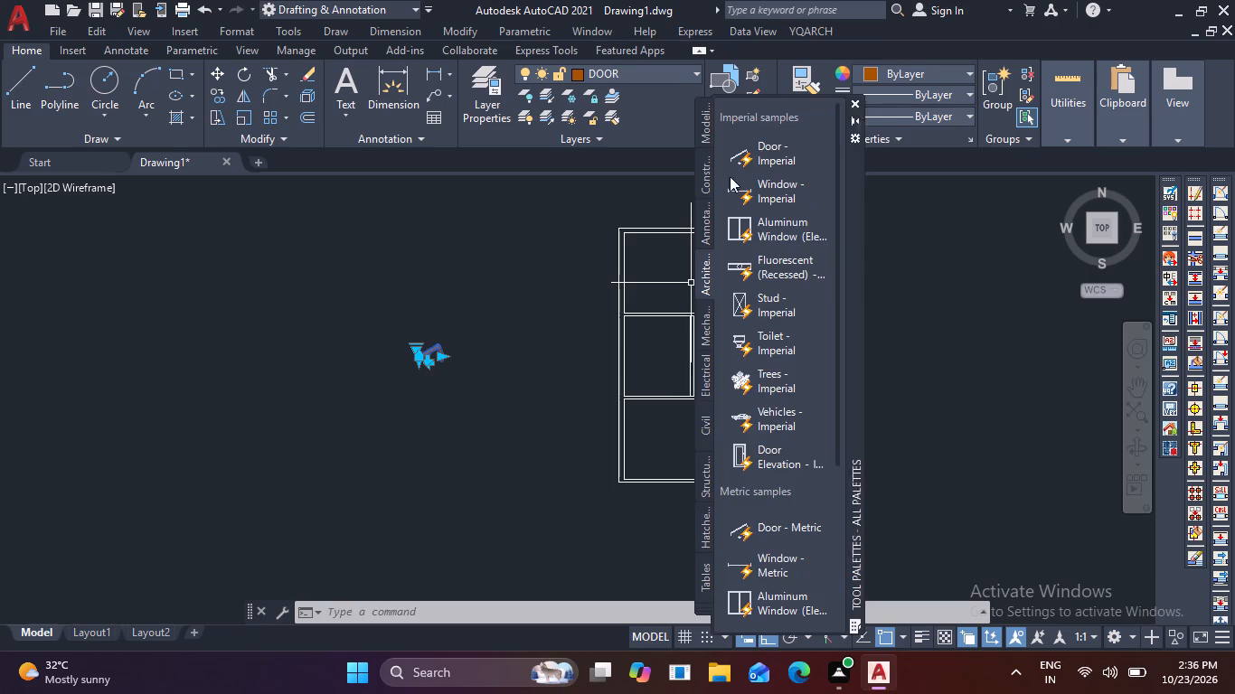
scroll(459, 360, "up", 4)
middle_click_drag(467, 364, 720, 389)
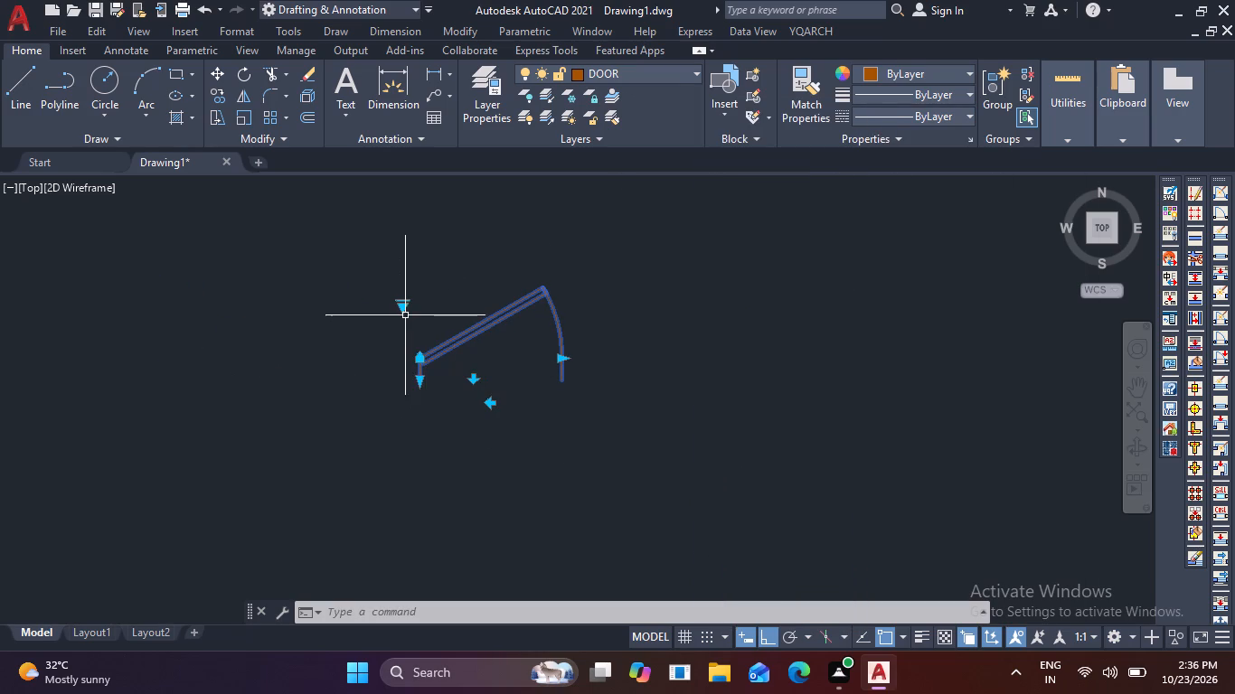
left_click(401, 308)
left_click(476, 380)
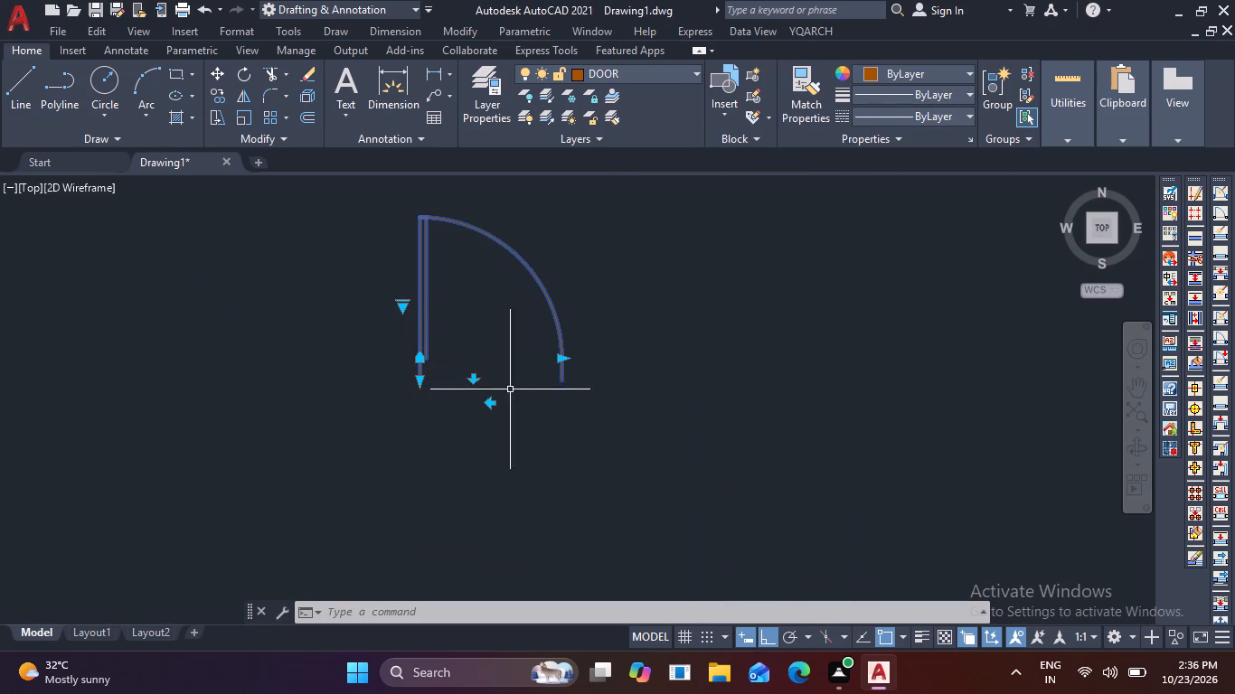
key("Escape")
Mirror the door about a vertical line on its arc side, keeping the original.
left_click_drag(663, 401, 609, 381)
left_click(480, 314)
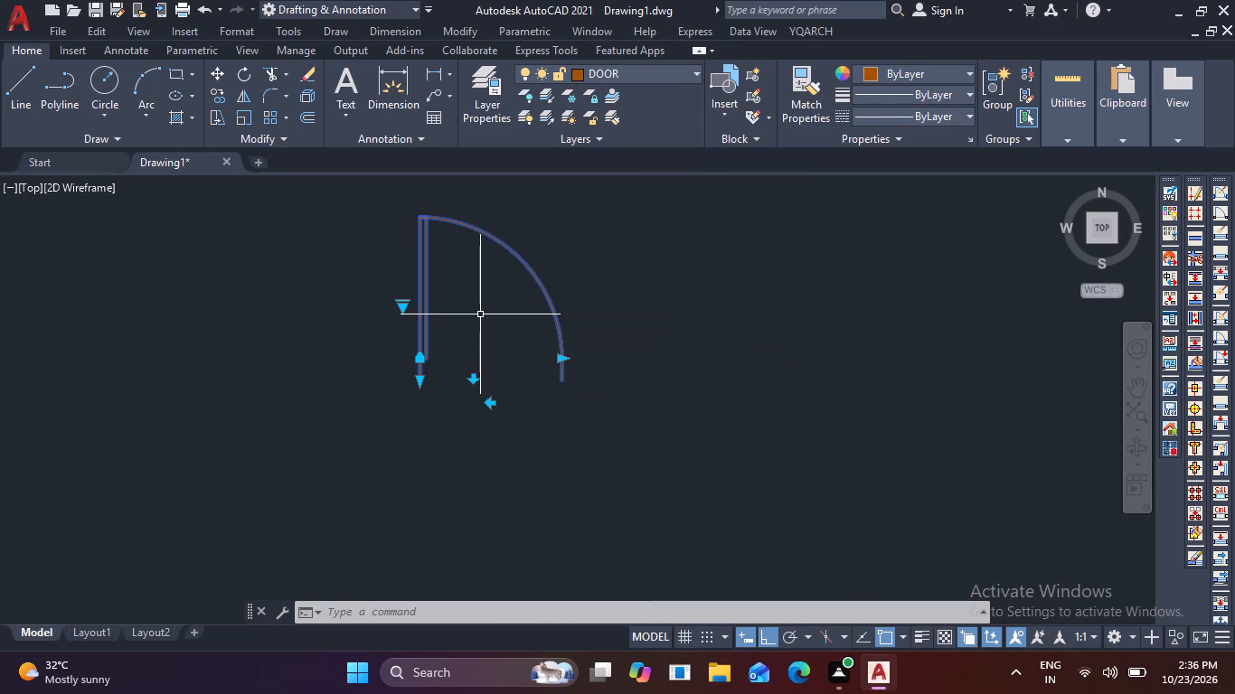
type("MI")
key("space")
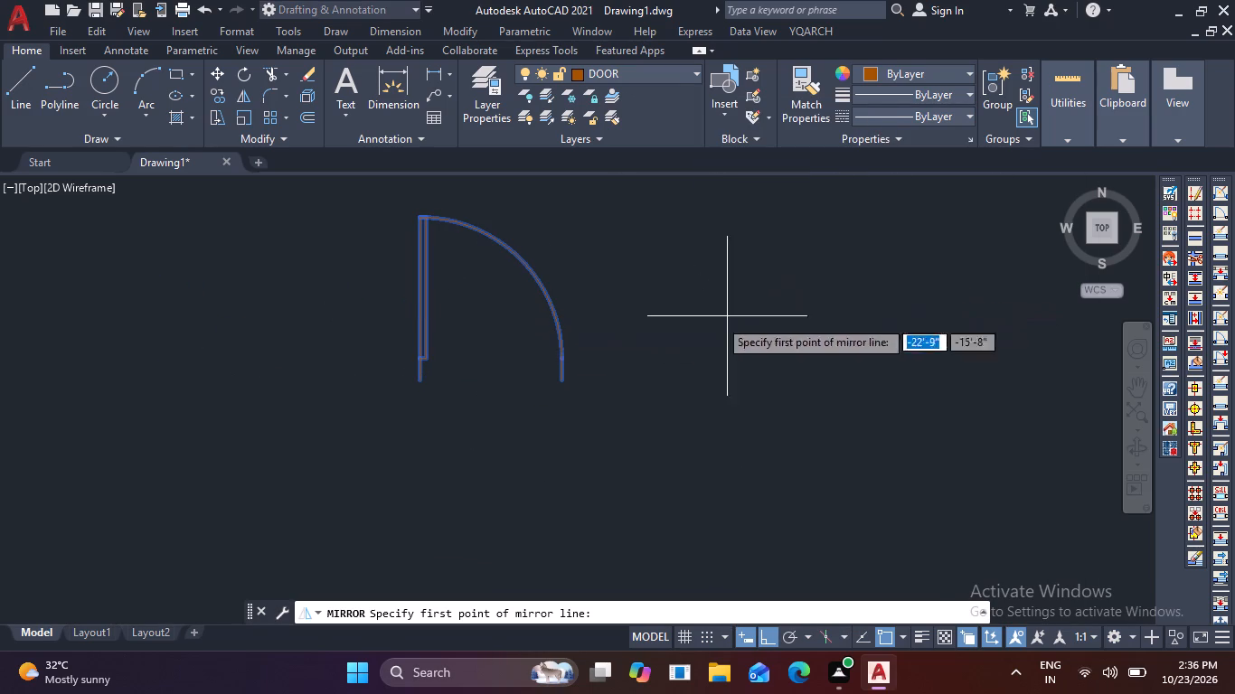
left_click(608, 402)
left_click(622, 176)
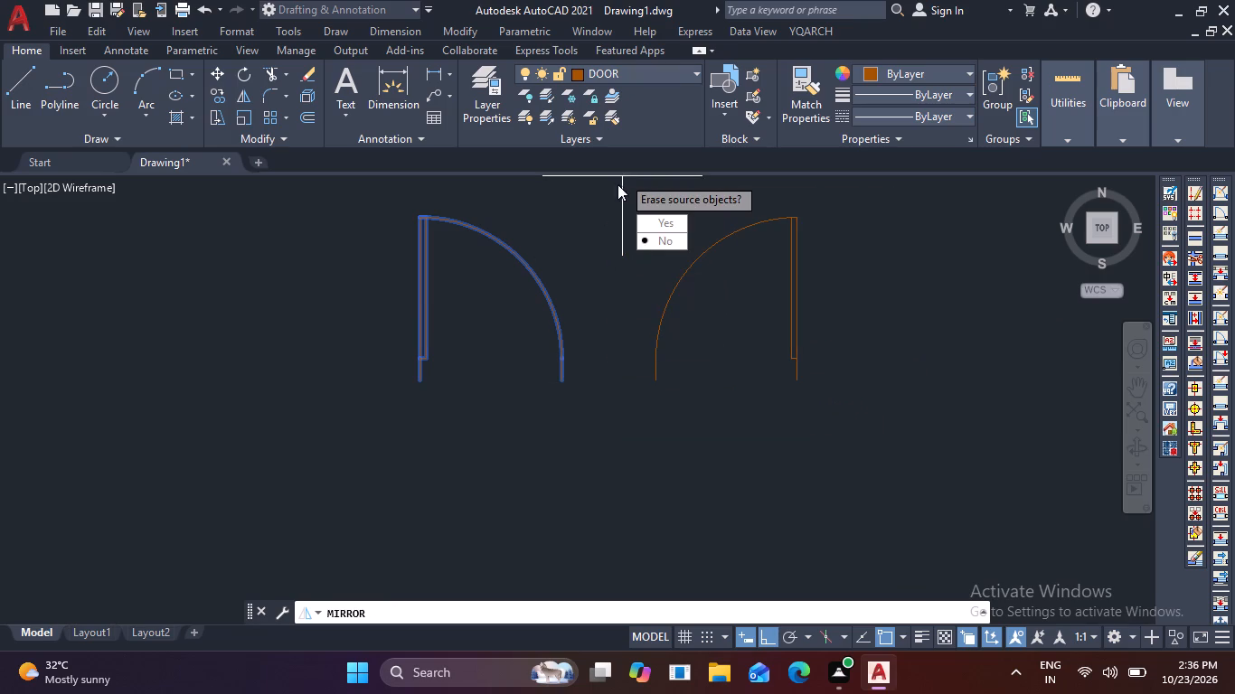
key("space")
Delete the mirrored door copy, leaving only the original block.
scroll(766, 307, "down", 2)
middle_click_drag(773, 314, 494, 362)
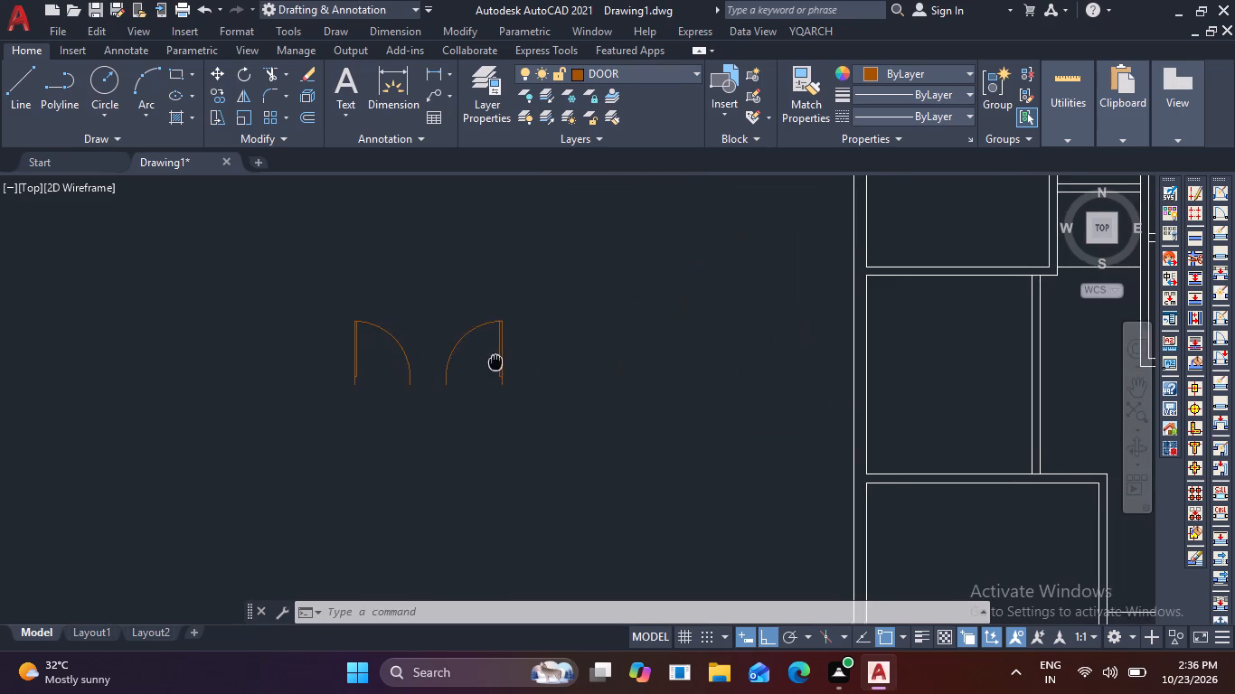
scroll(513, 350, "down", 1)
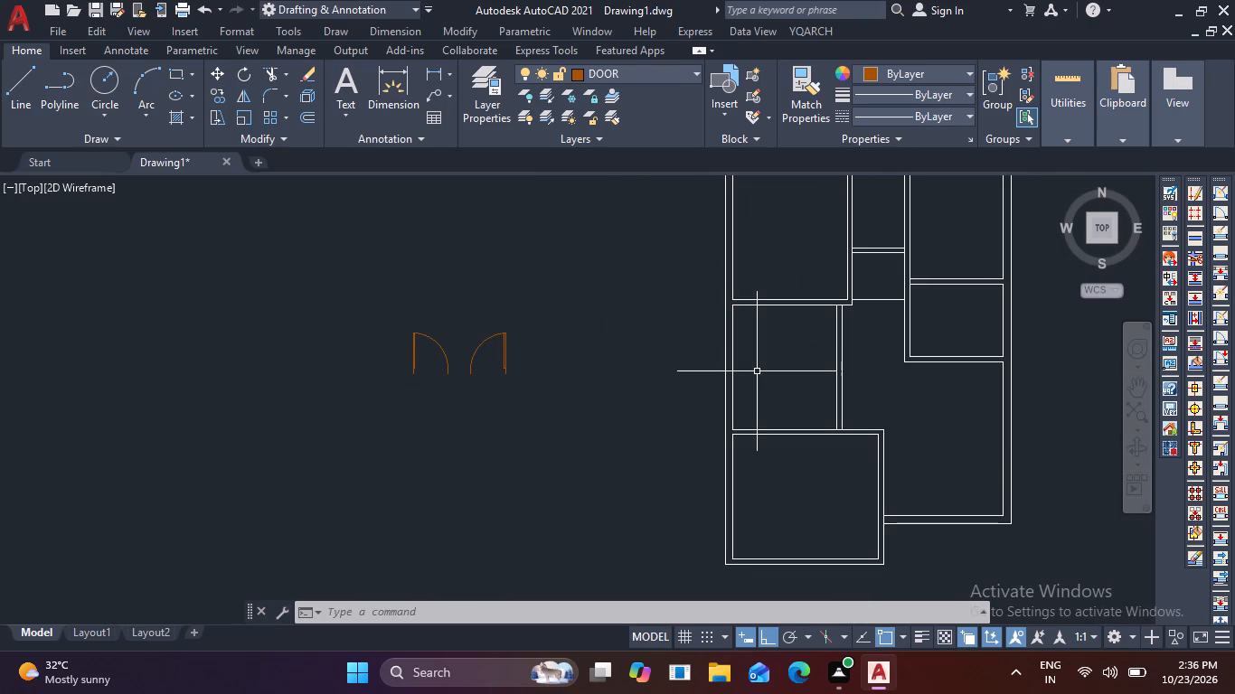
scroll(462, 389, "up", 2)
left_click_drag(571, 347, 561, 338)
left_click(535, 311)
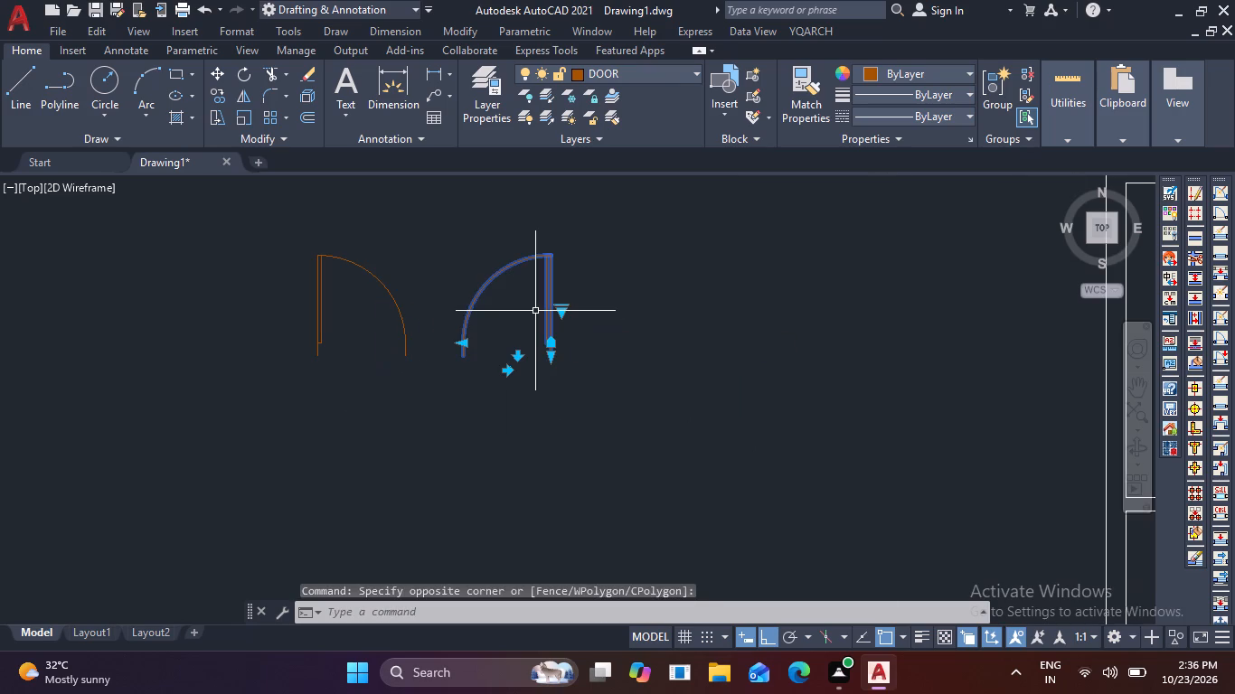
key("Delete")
Scale the door by reference from its lower hinge corner, using its jamb-to-jamb width and a new length of 3'.
left_click_drag(375, 314, 354, 302)
left_click(297, 273)
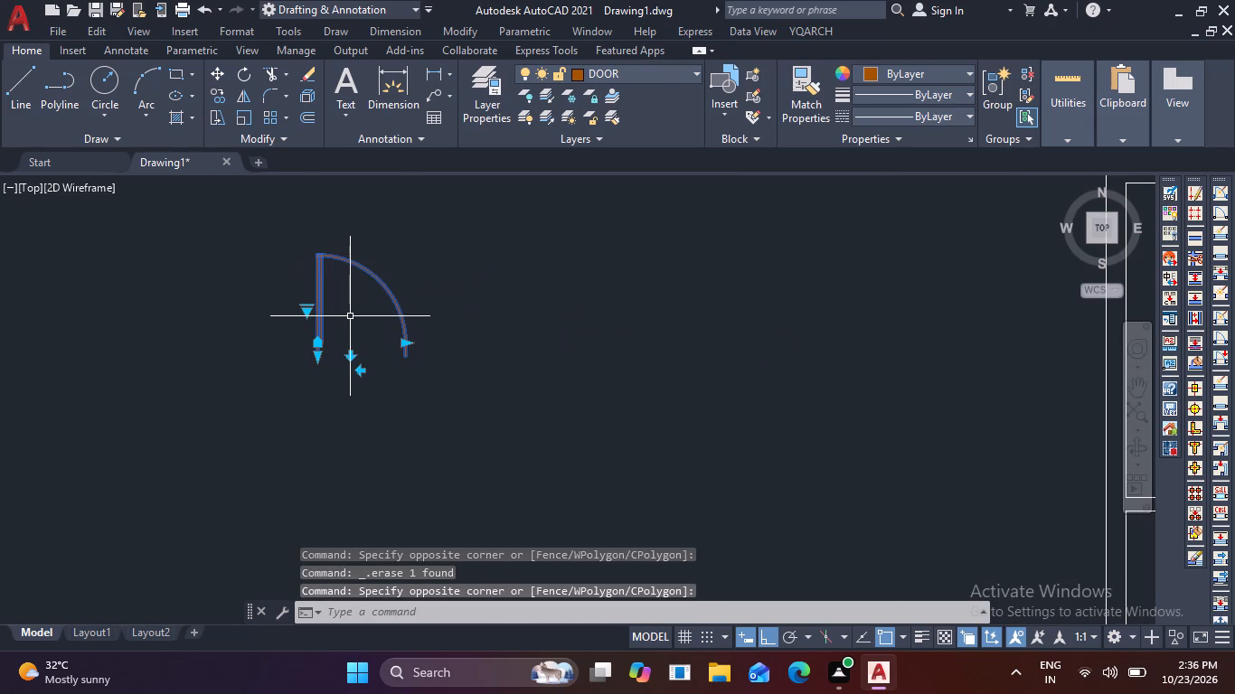
type("SC")
key("space")
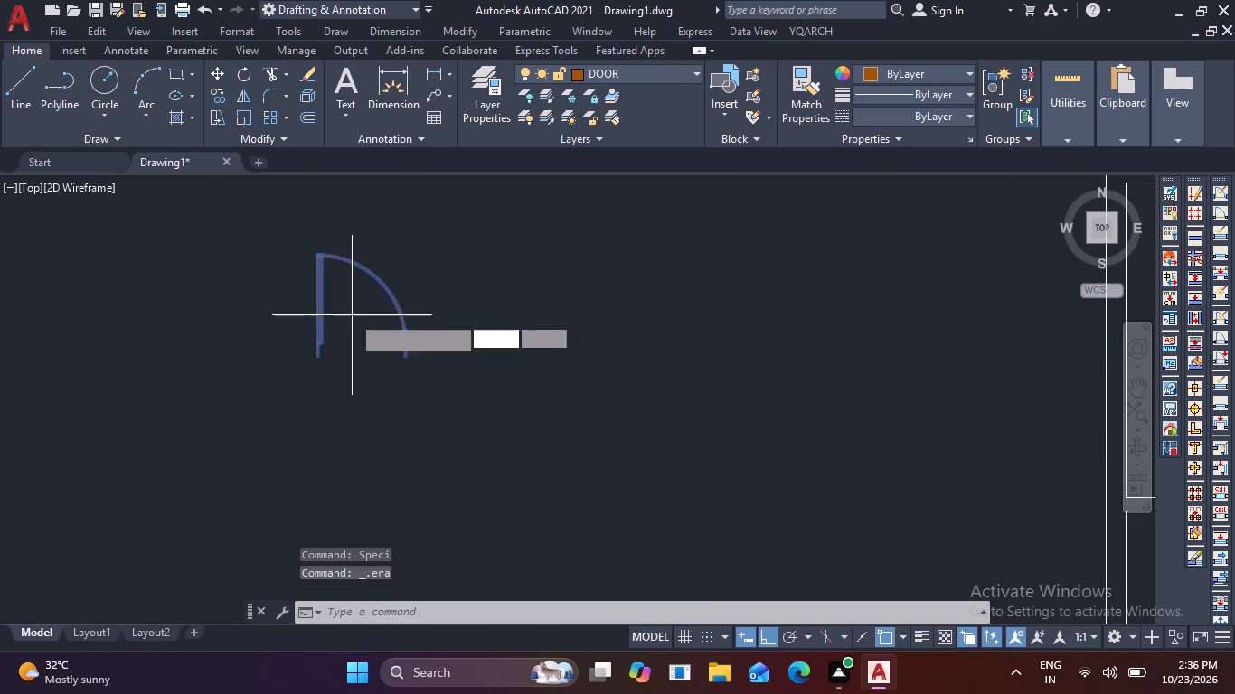
left_click(321, 361)
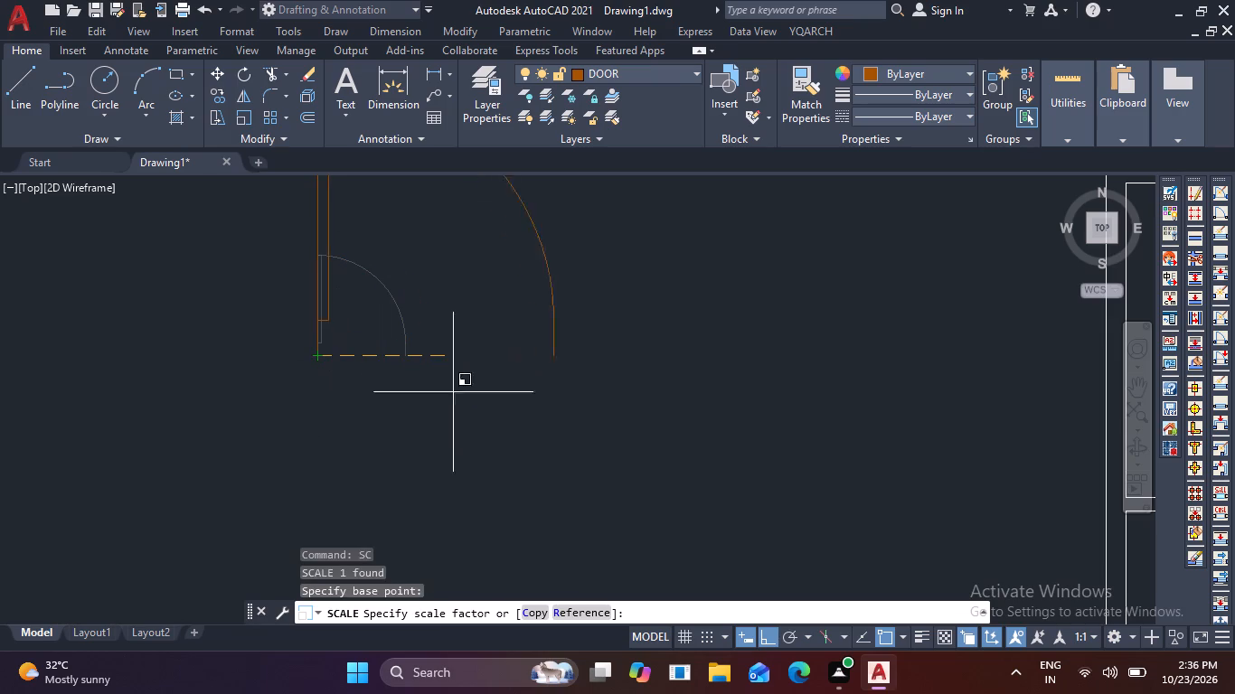
left_click(581, 612)
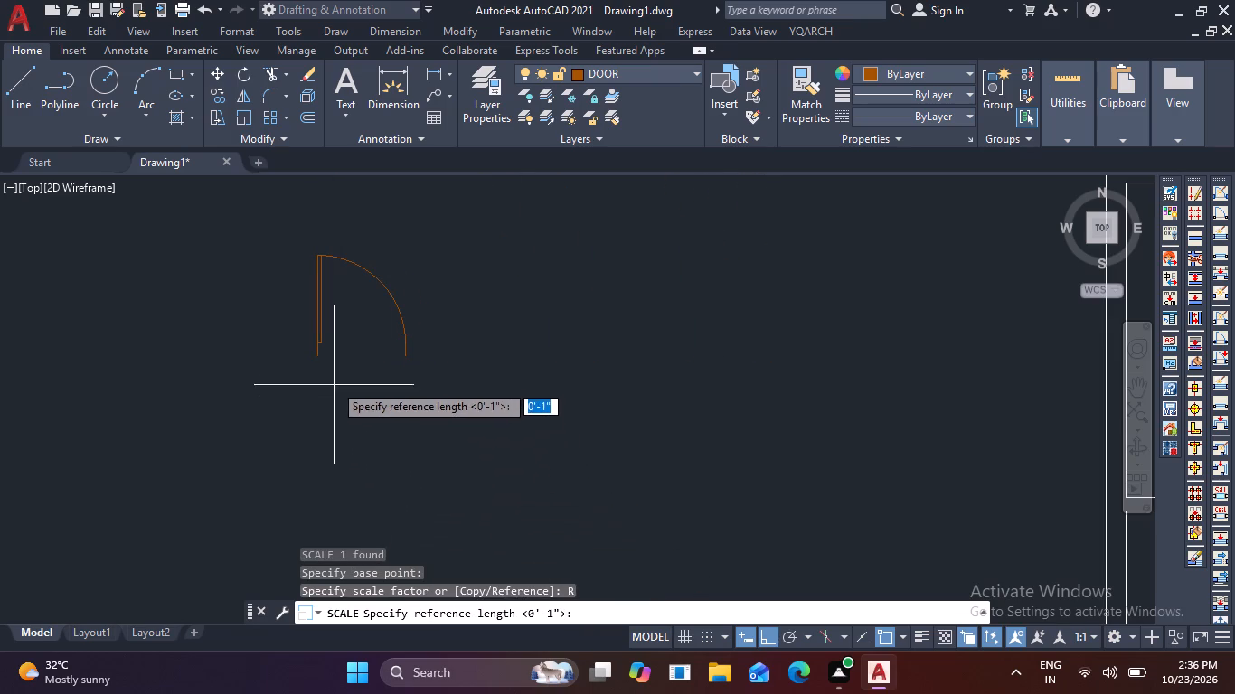
scroll(334, 365, "up", 2)
left_click(288, 347)
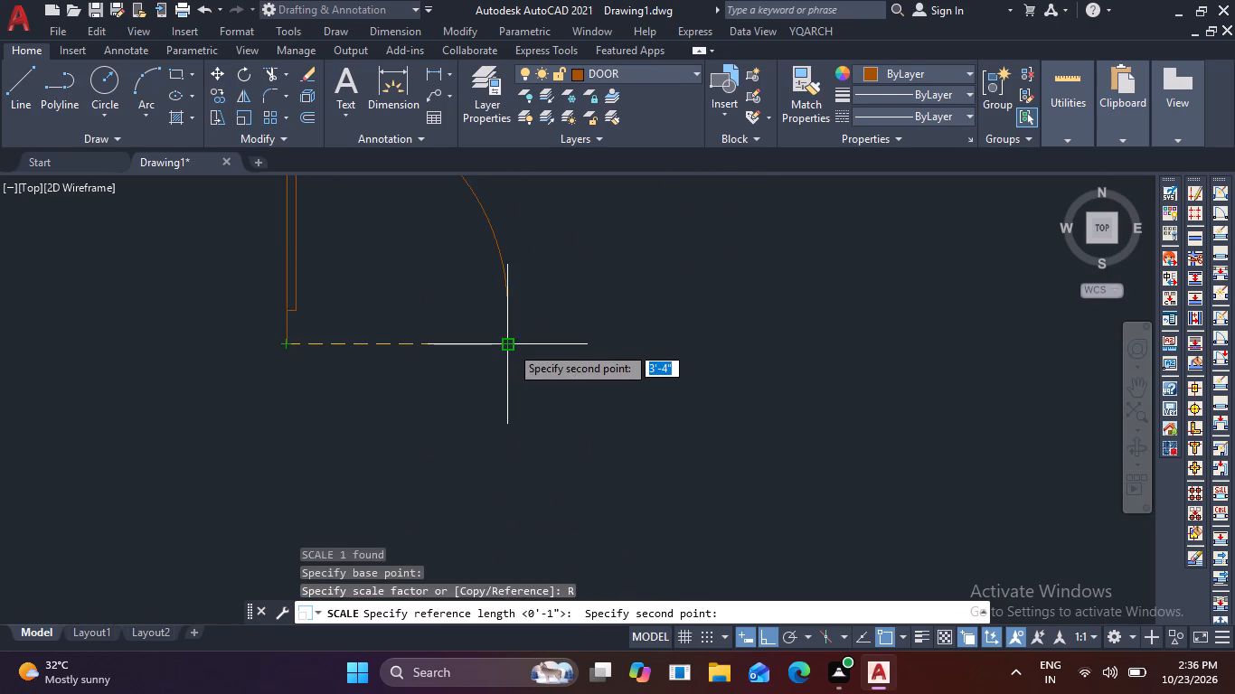
left_click(510, 345)
key("3")
key("apostrophe")
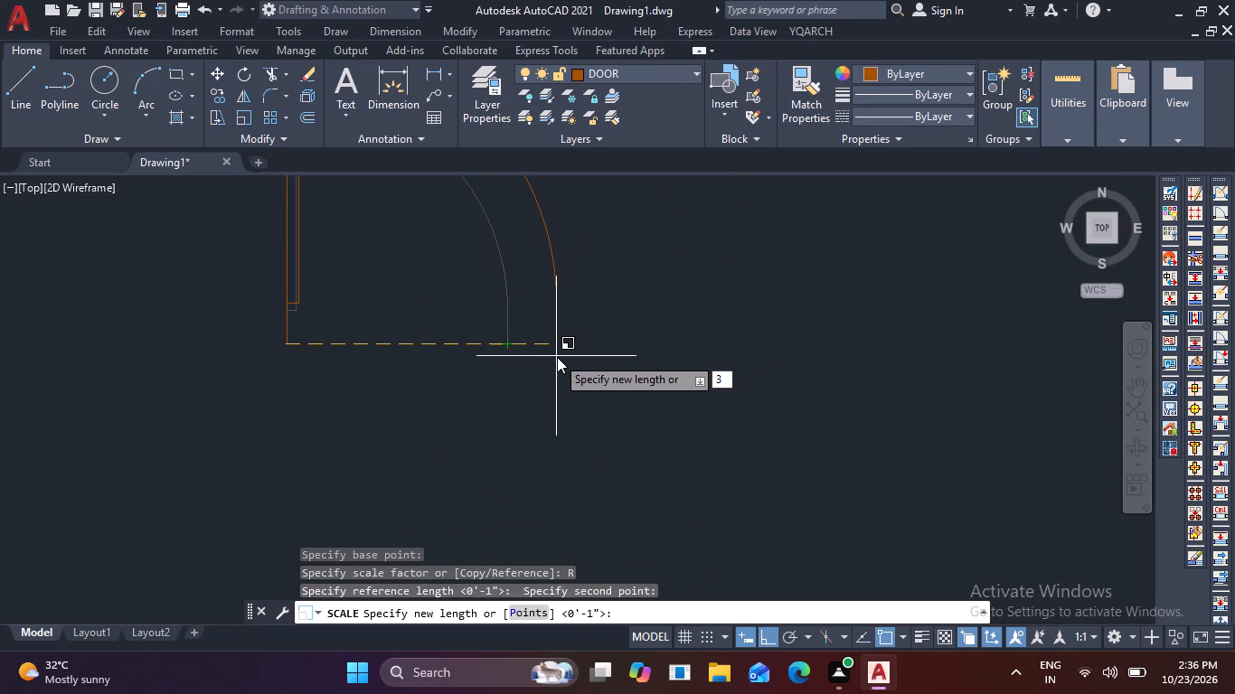
key("space")
Quick-measure the scaled door's width between its jambs.
scroll(459, 382, "down", 2)
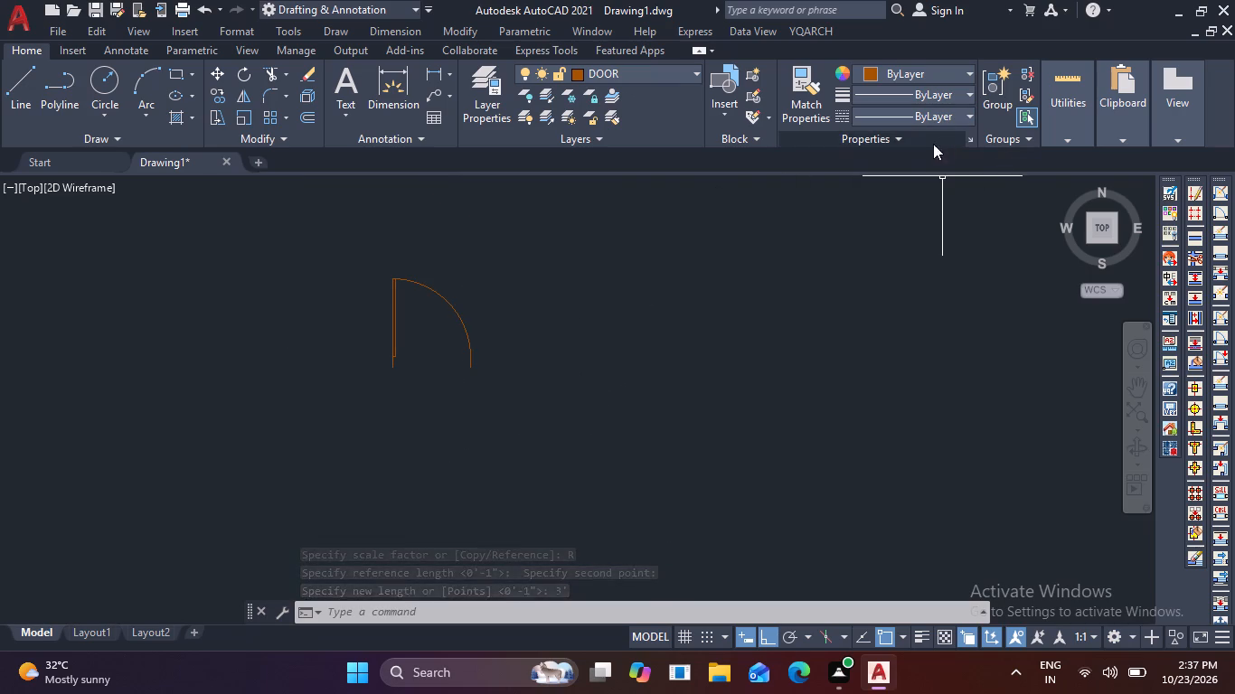
left_click(1051, 131)
left_click(1060, 160)
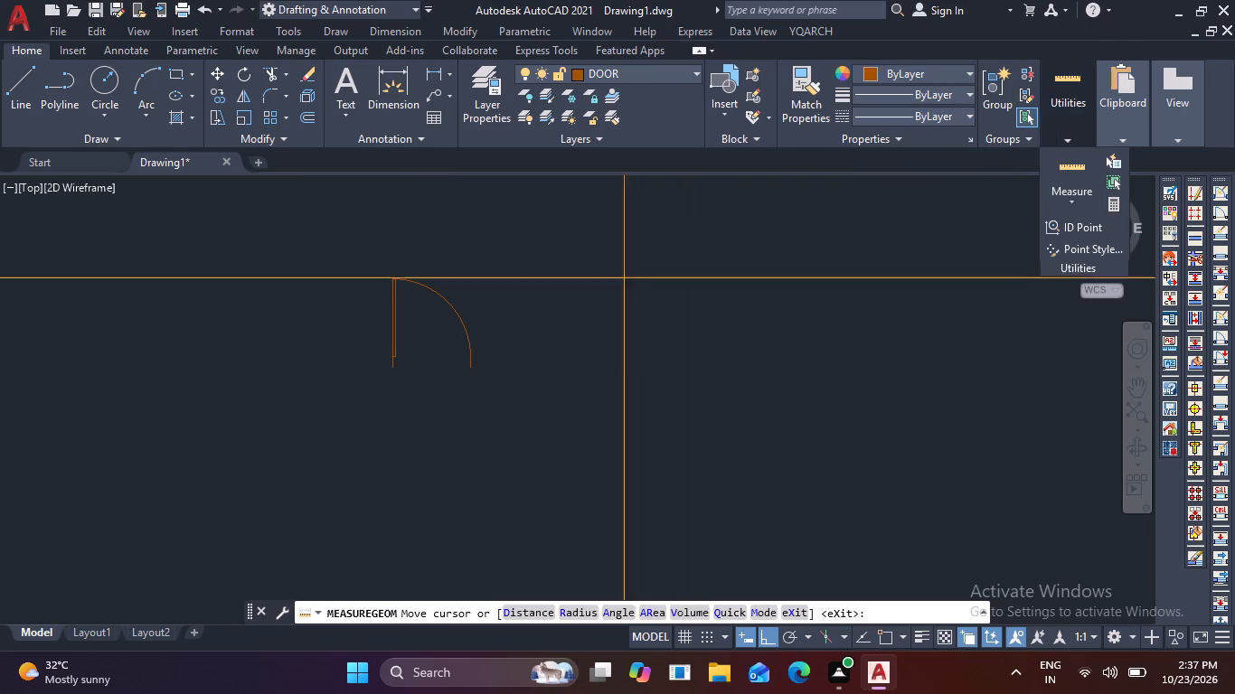
scroll(413, 360, "up", 2)
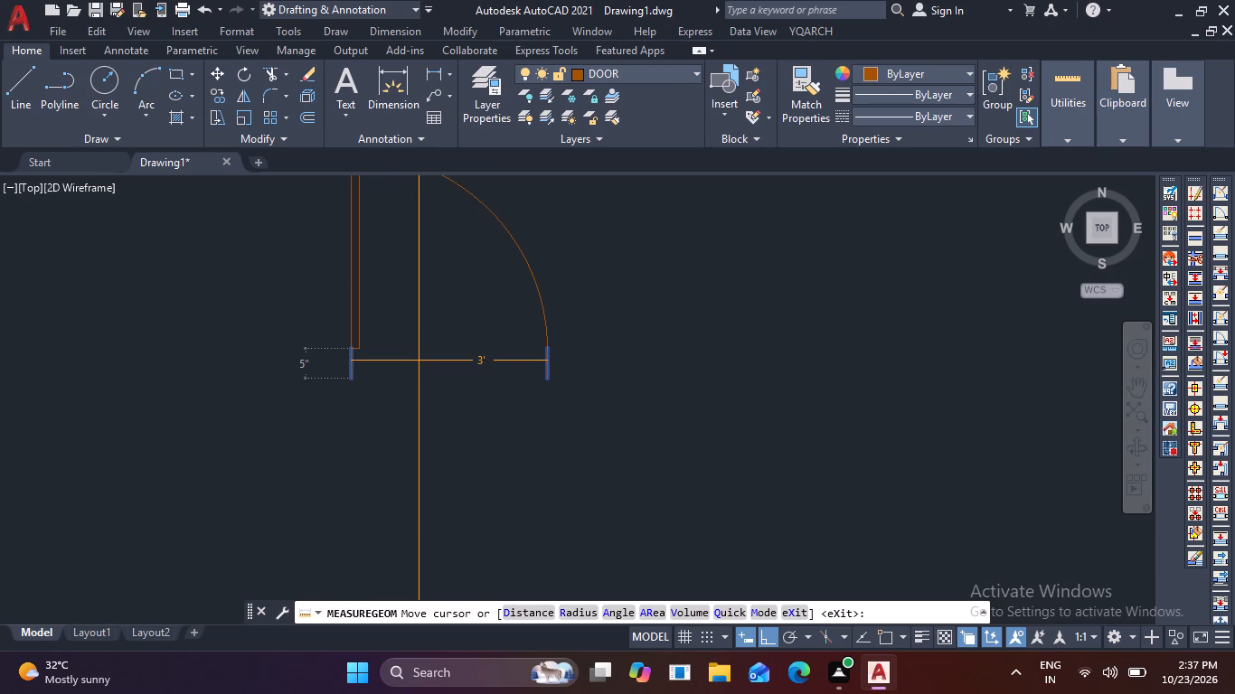
key("Escape")
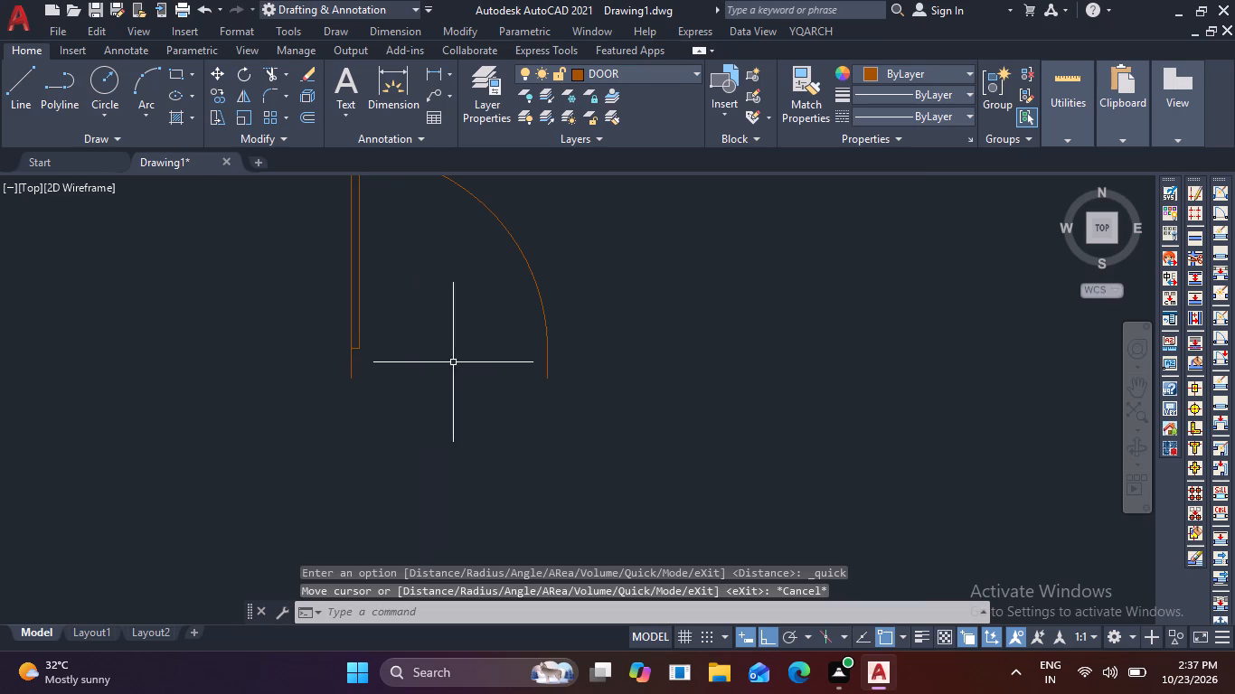
Mirror the 3' door about a vertical line just beyond its arc side, keeping the original.
scroll(457, 361, "down", 3)
left_click(558, 358)
left_click(391, 315)
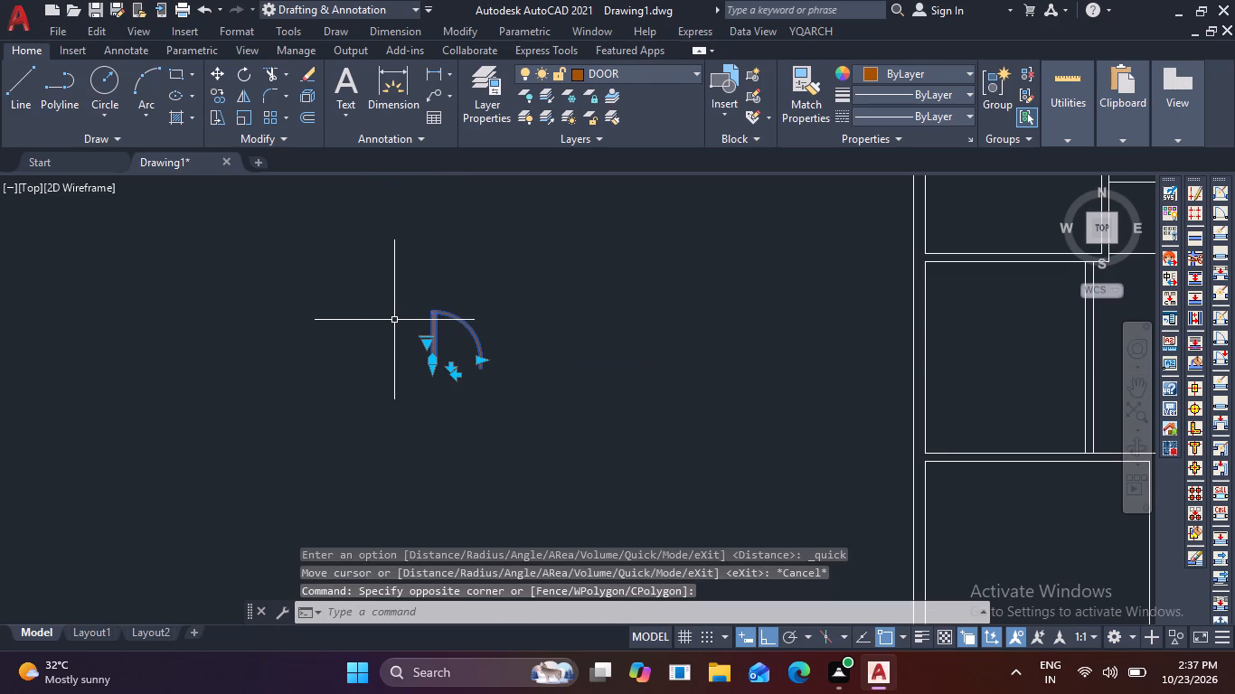
type("MI")
key("space")
left_click(502, 290)
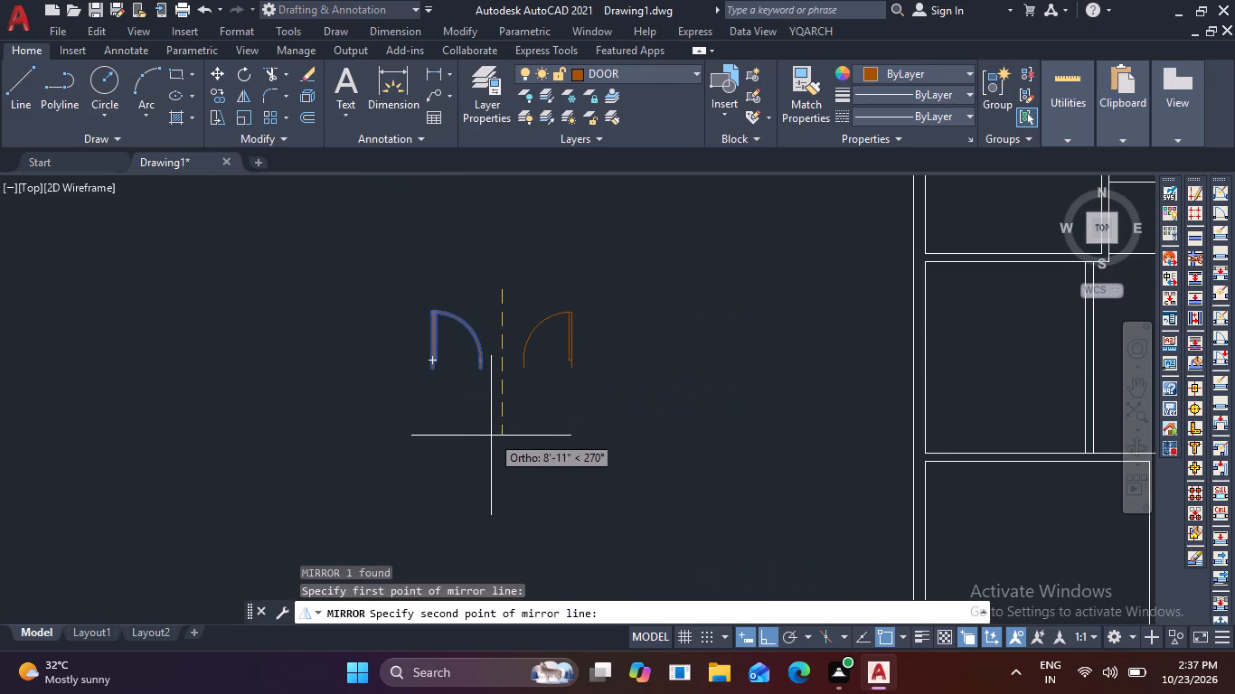
left_click(492, 436)
key("space")
Mirror both upper 3' doors about a horizontal line just below them, keeping the originals.
left_click_drag(576, 398, 554, 385)
left_click(307, 324)
key("space")
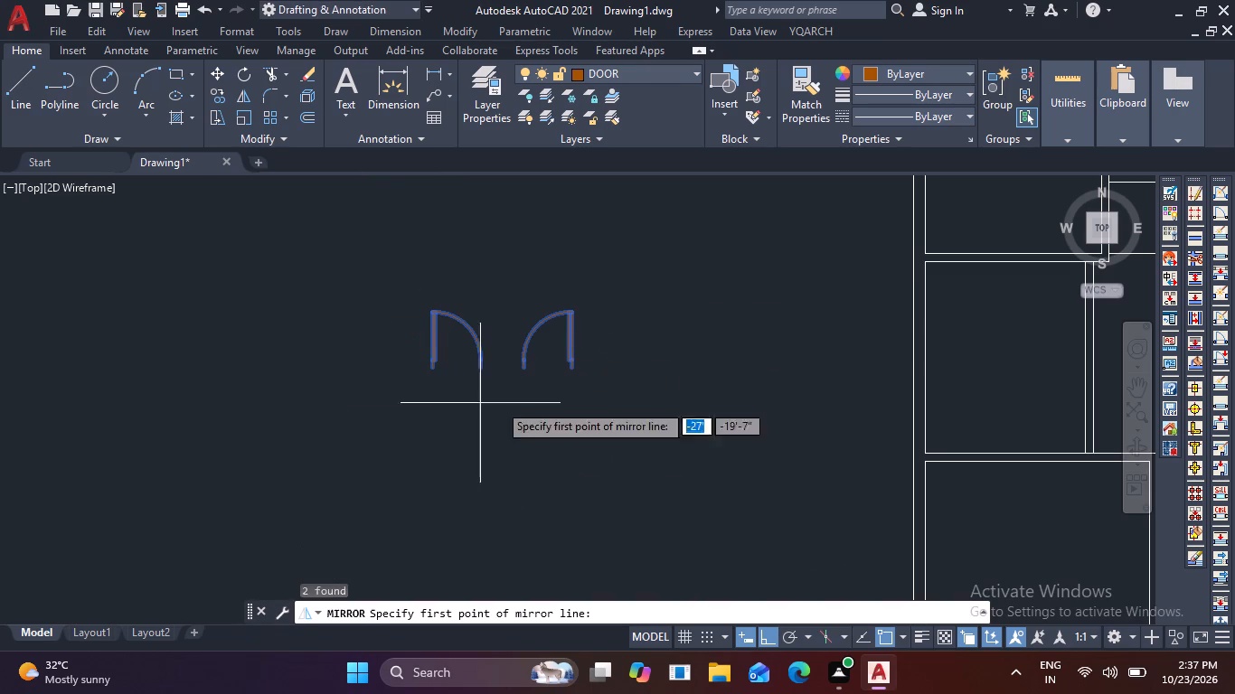
left_click(611, 408)
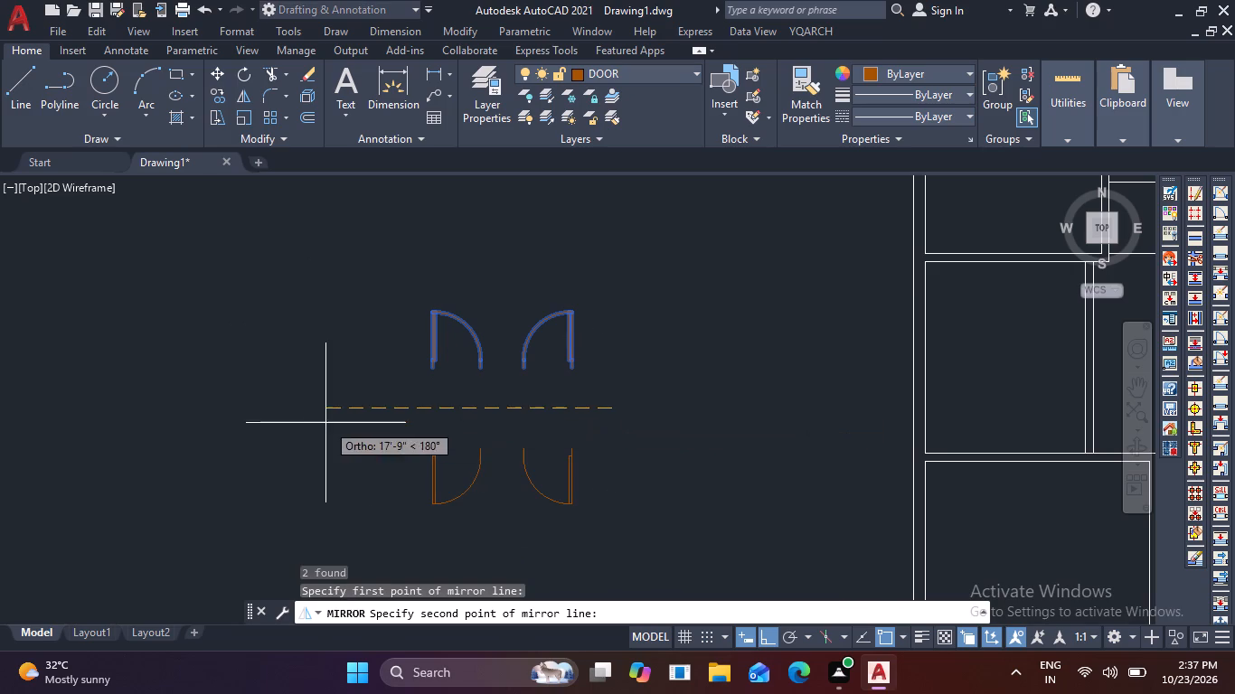
left_click(316, 420)
key("space")
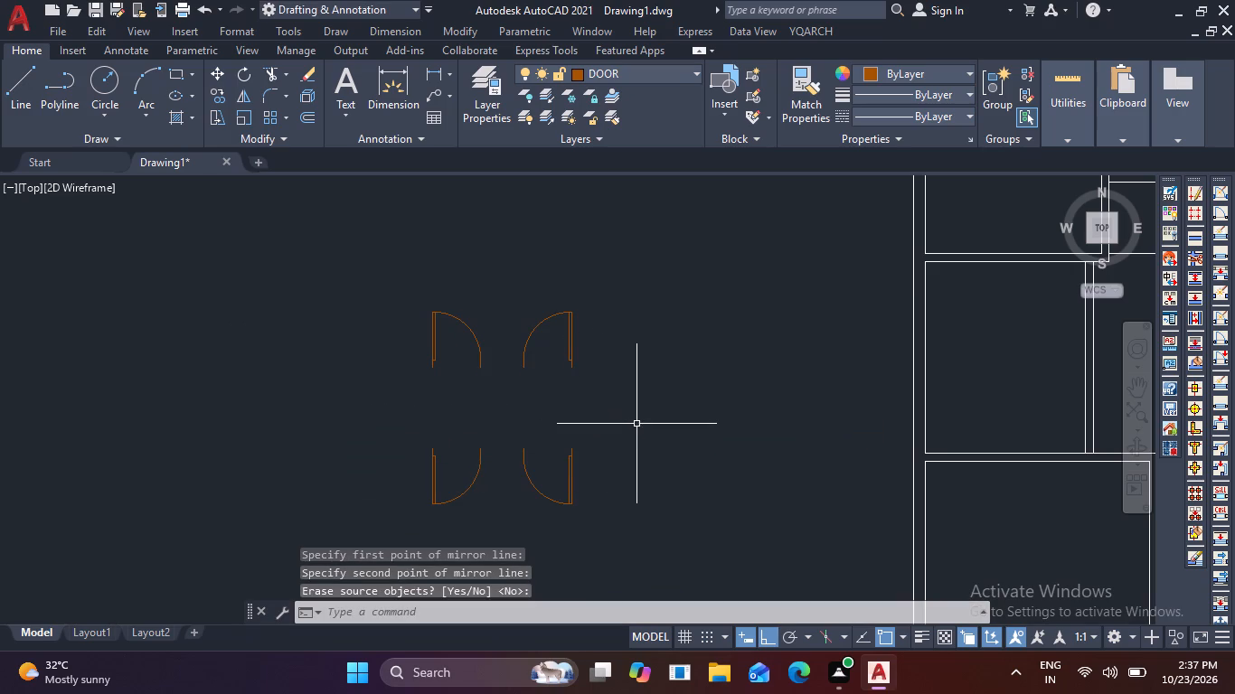
key("Escape")
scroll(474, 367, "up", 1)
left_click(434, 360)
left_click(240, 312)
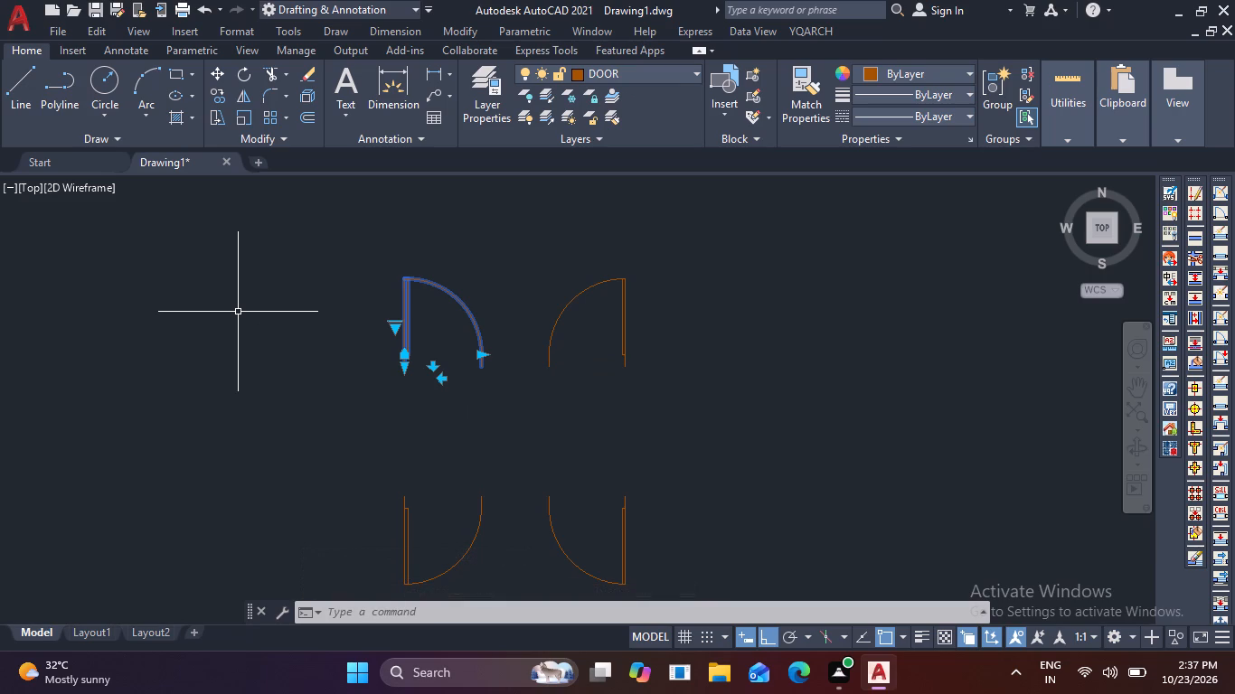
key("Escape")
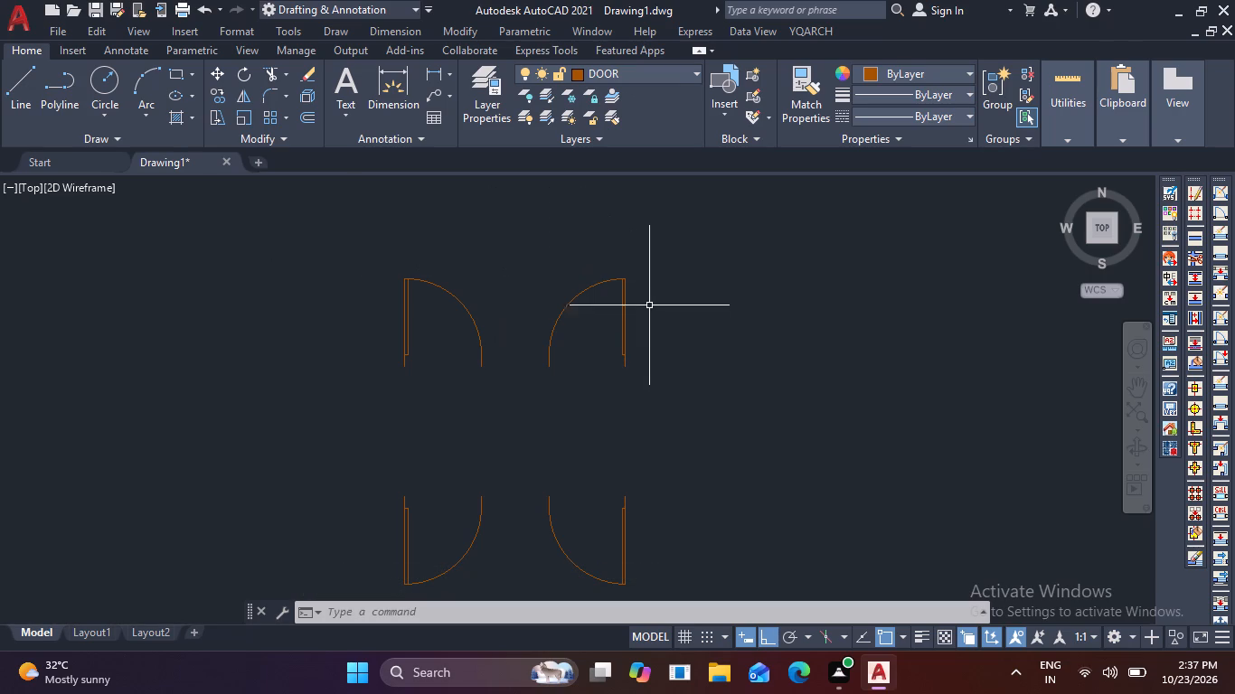
Copy the upper-right door from its lower hinge corner onto the bottom wall's outer line, near the right corner of the plan's lower-left room.
left_click_drag(681, 305, 667, 305)
left_click(597, 292)
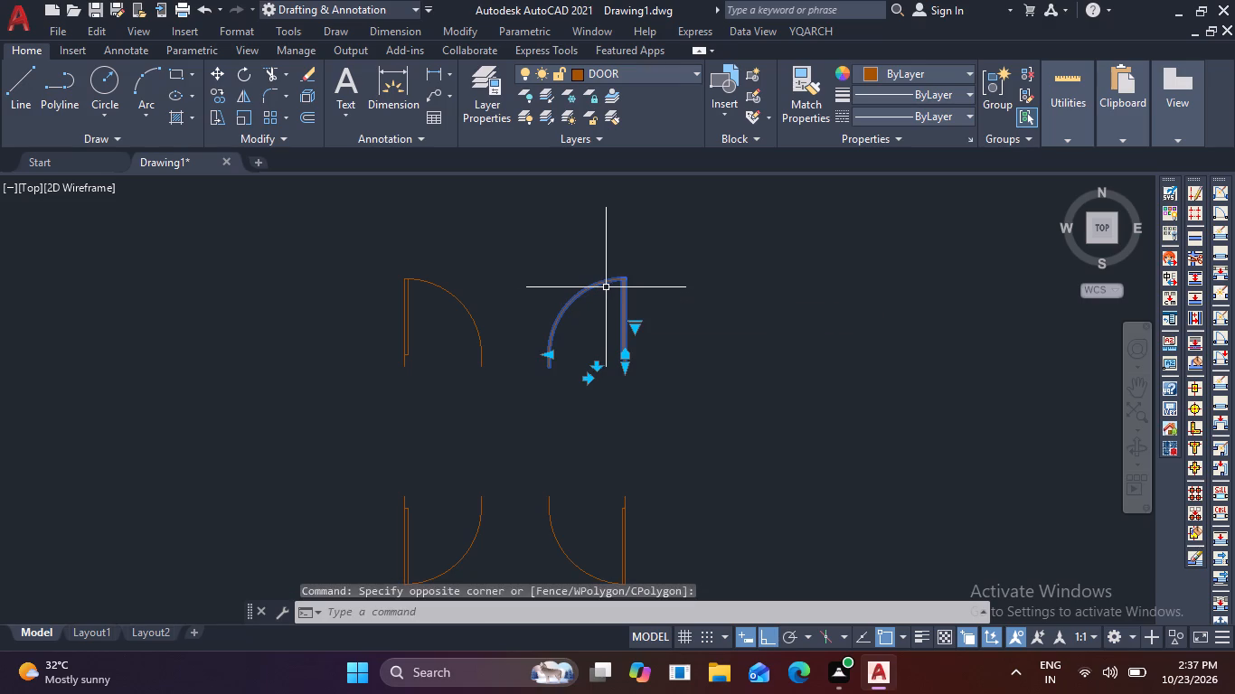
key("c")
key("o")
key("space")
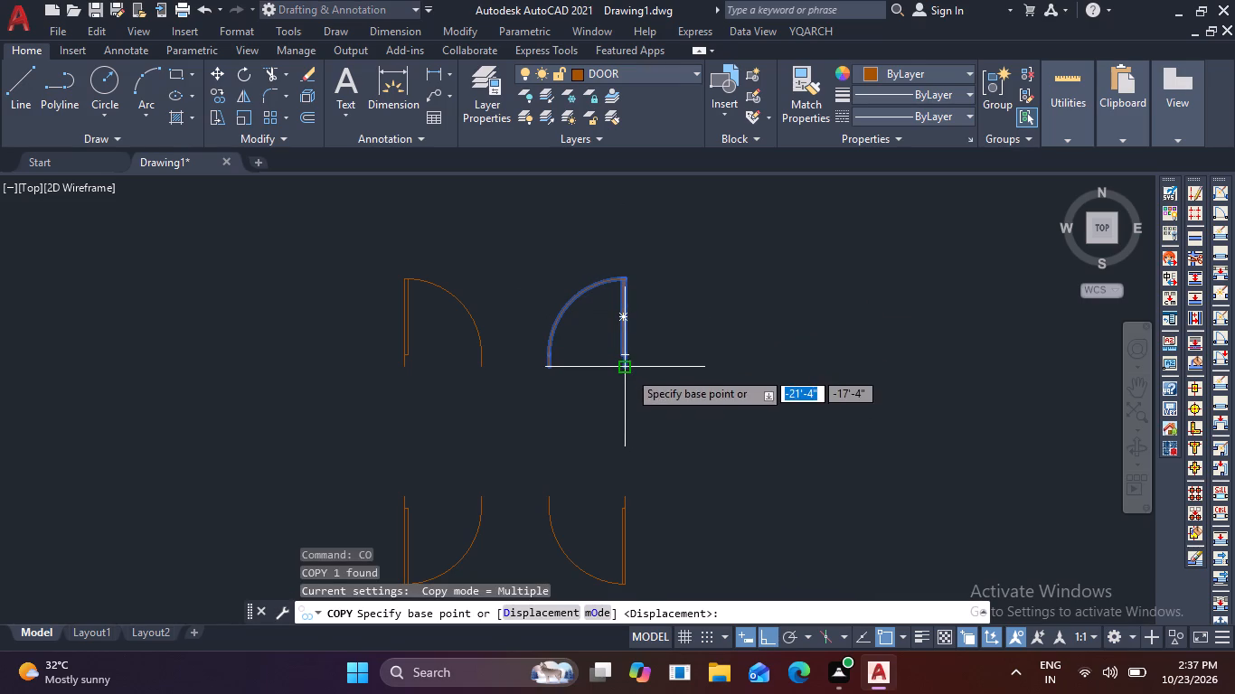
left_click(628, 370)
key("F8")
scroll(981, 413, "down", 5)
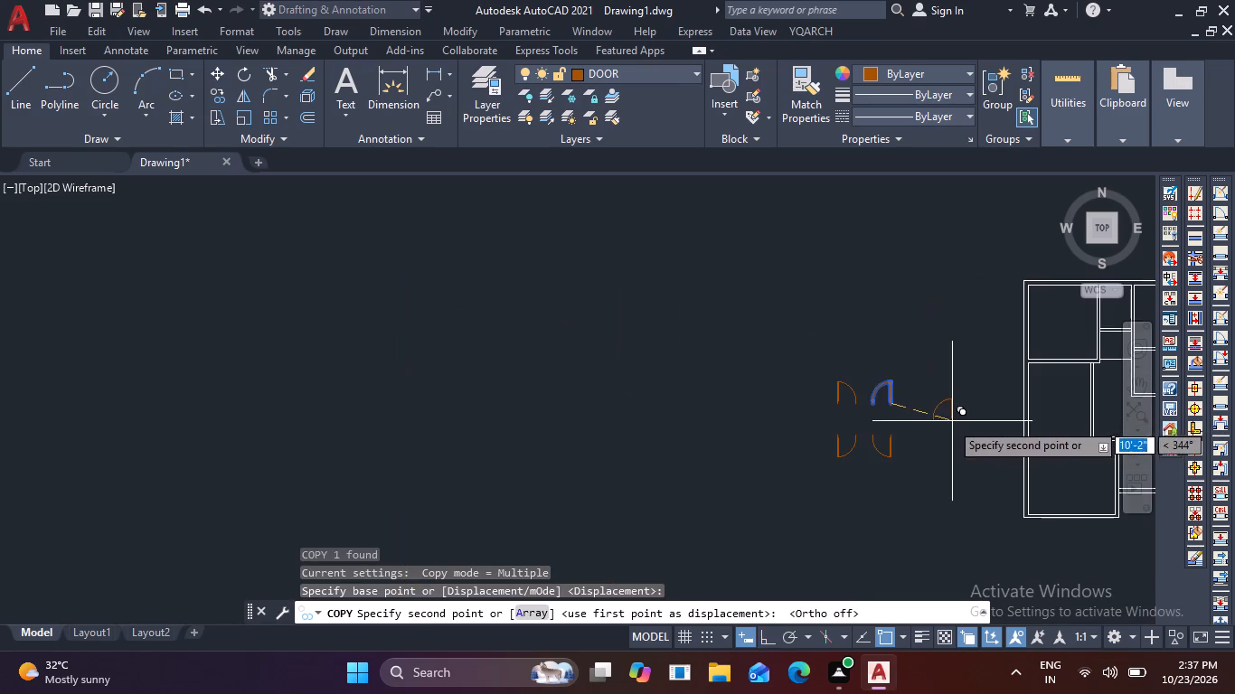
middle_click_drag(941, 422, 664, 316)
scroll(762, 416, "up", 2)
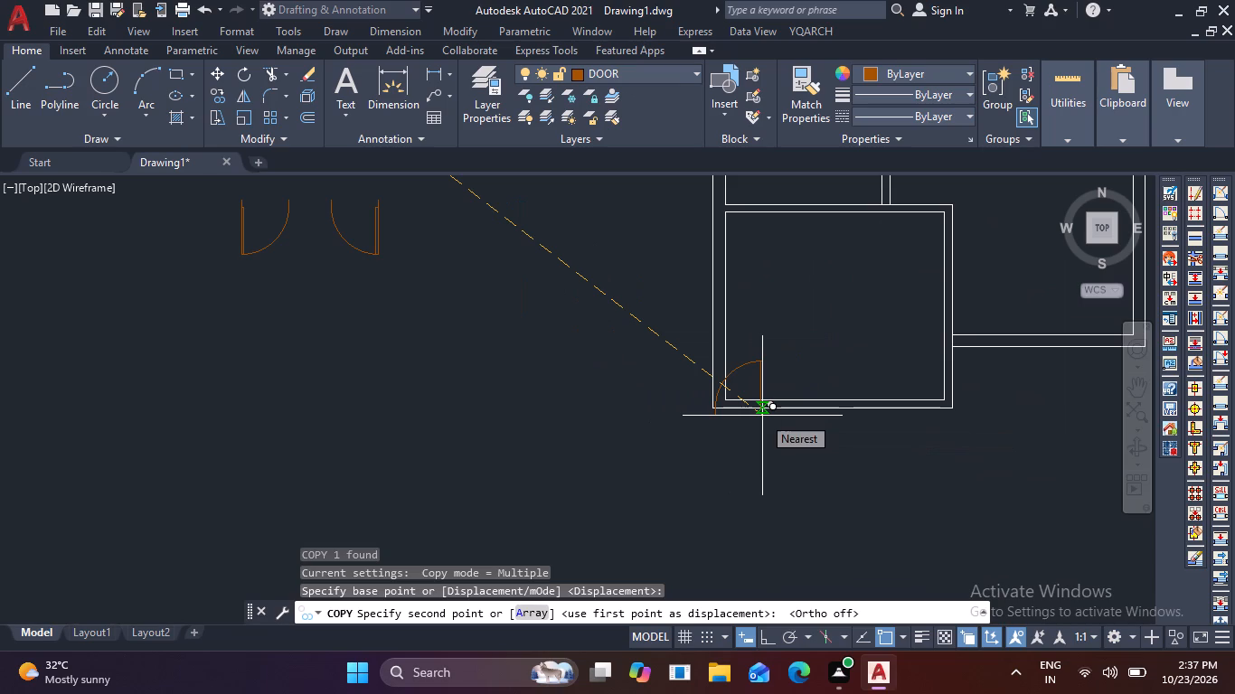
scroll(892, 399, "up", 2)
middle_click_drag(920, 405, 749, 420)
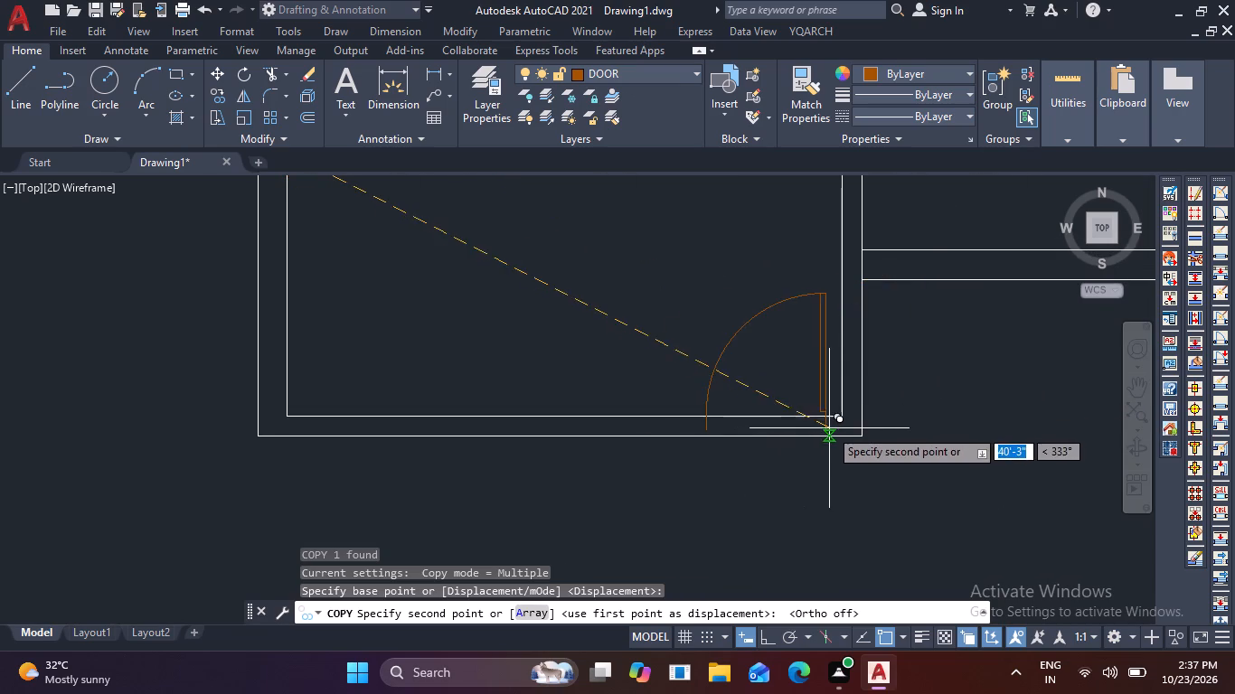
left_click(795, 434)
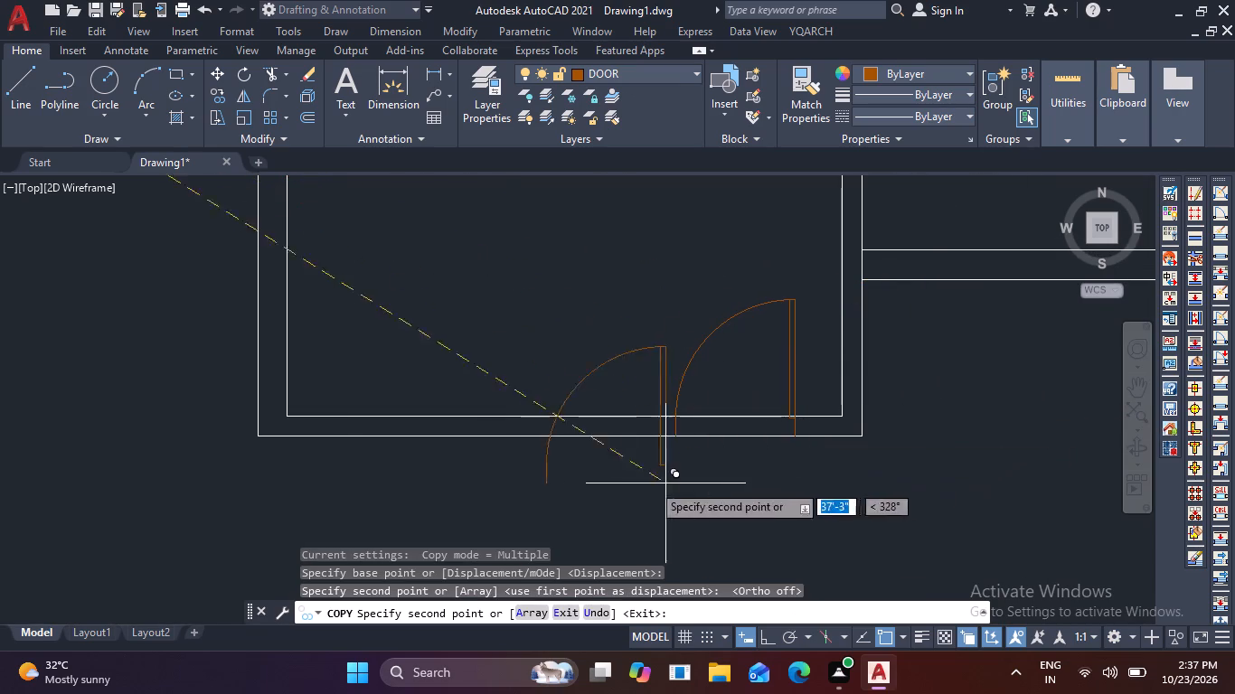
scroll(544, 440, "down", 3)
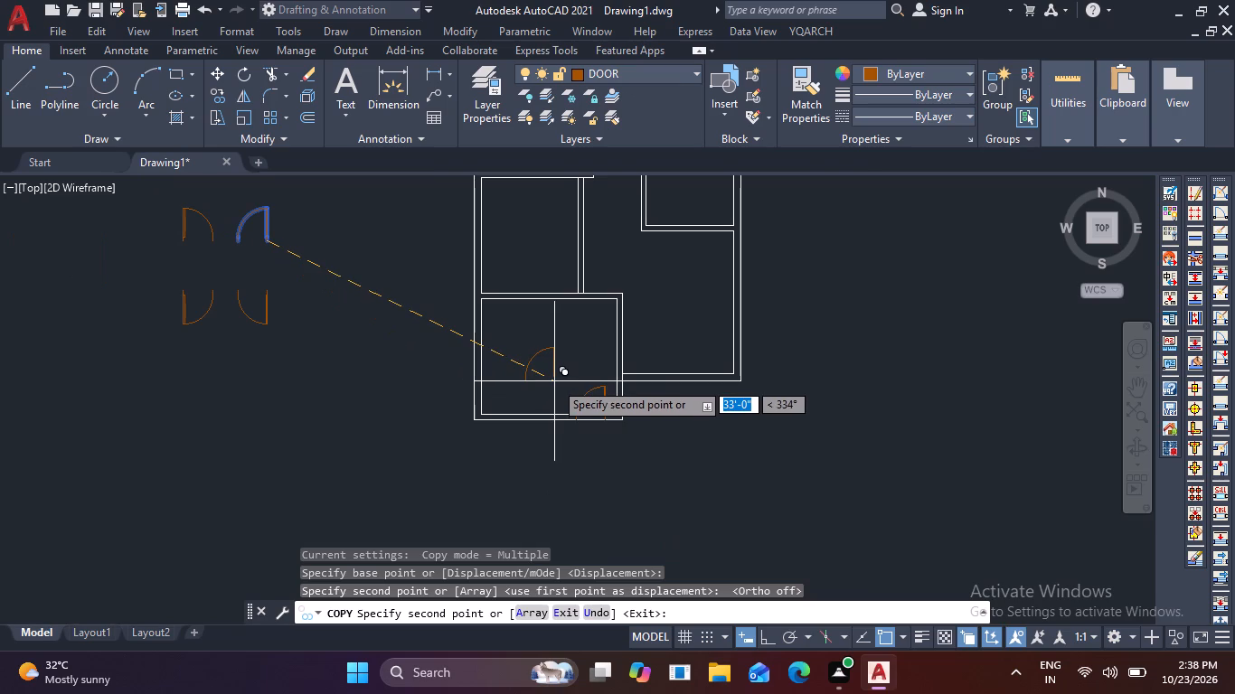
key("grave")
key("Escape")
Rotate the upper-left door block 90° counterclockwise about its lower hinge corner.
scroll(545, 381, "down", 2)
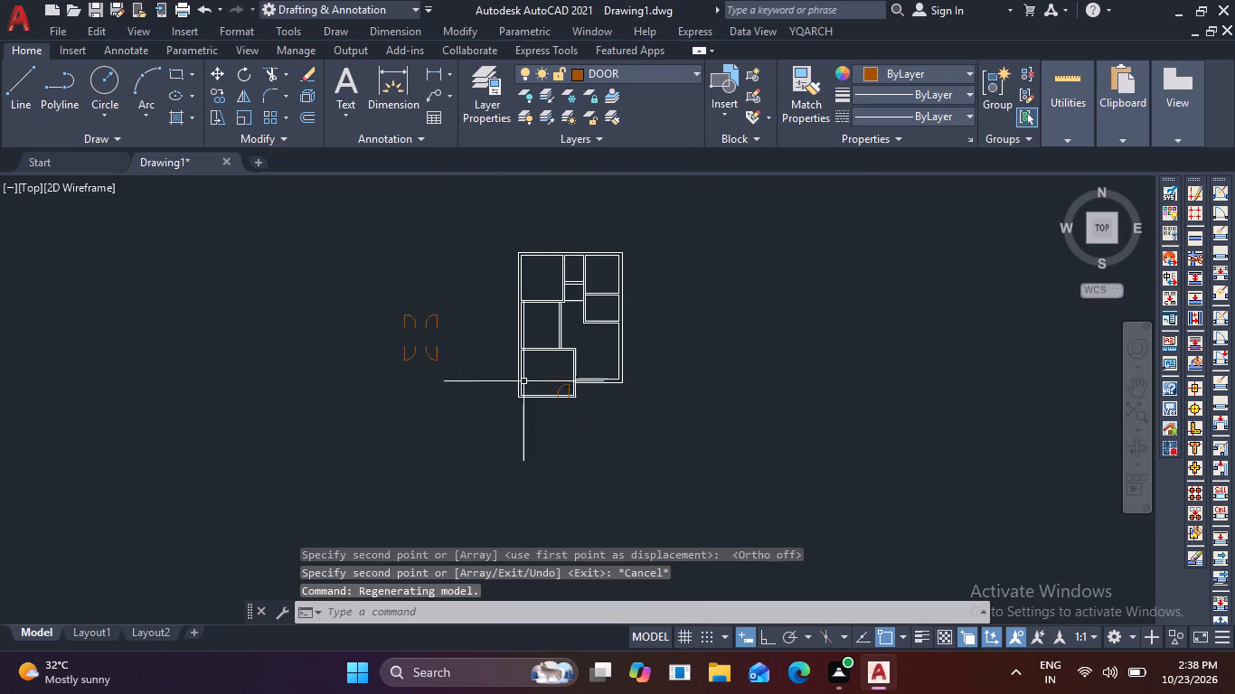
scroll(428, 337, "up", 4)
middle_click_drag(444, 344, 568, 437)
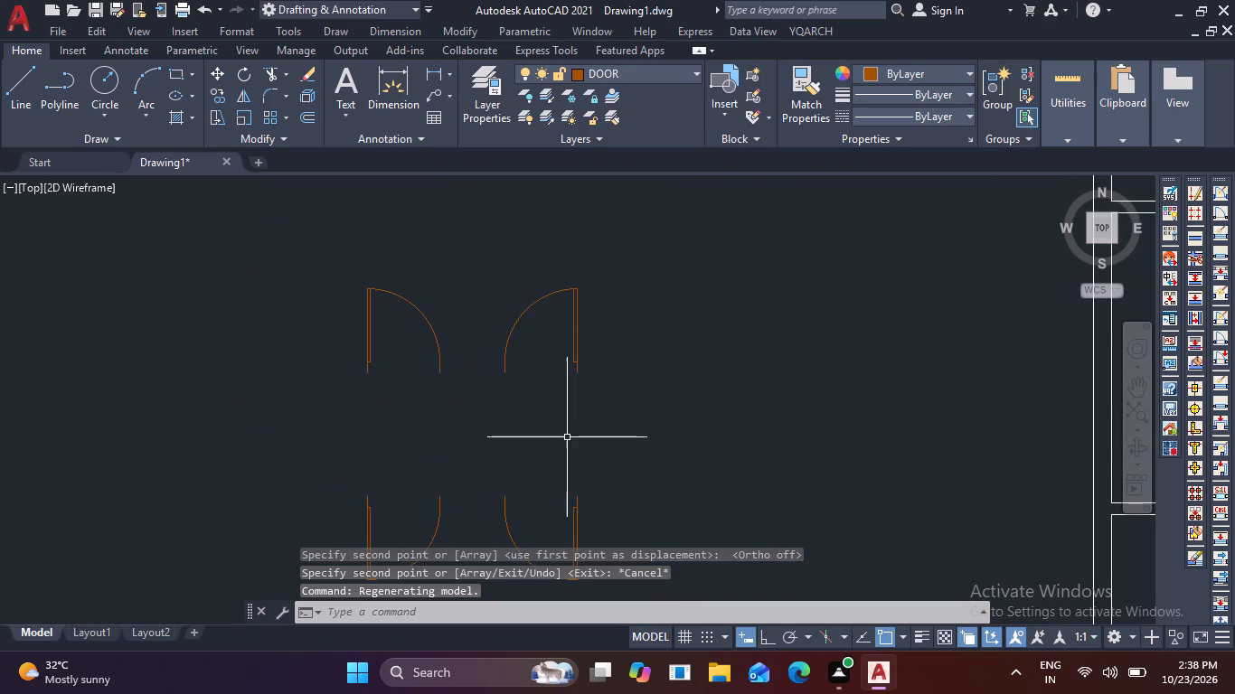
scroll(403, 336, "up", 3)
left_click(344, 288)
left_click(184, 287)
scroll(220, 317, "down", 1)
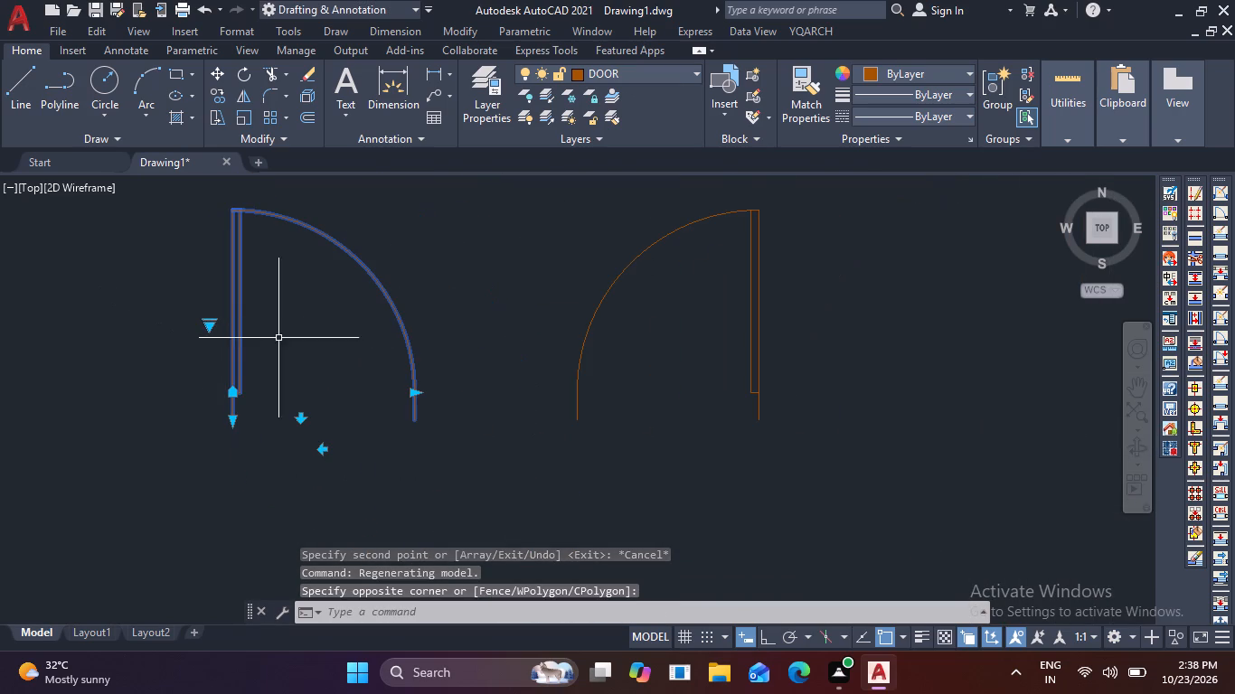
type("RO")
key("space")
key("F8")
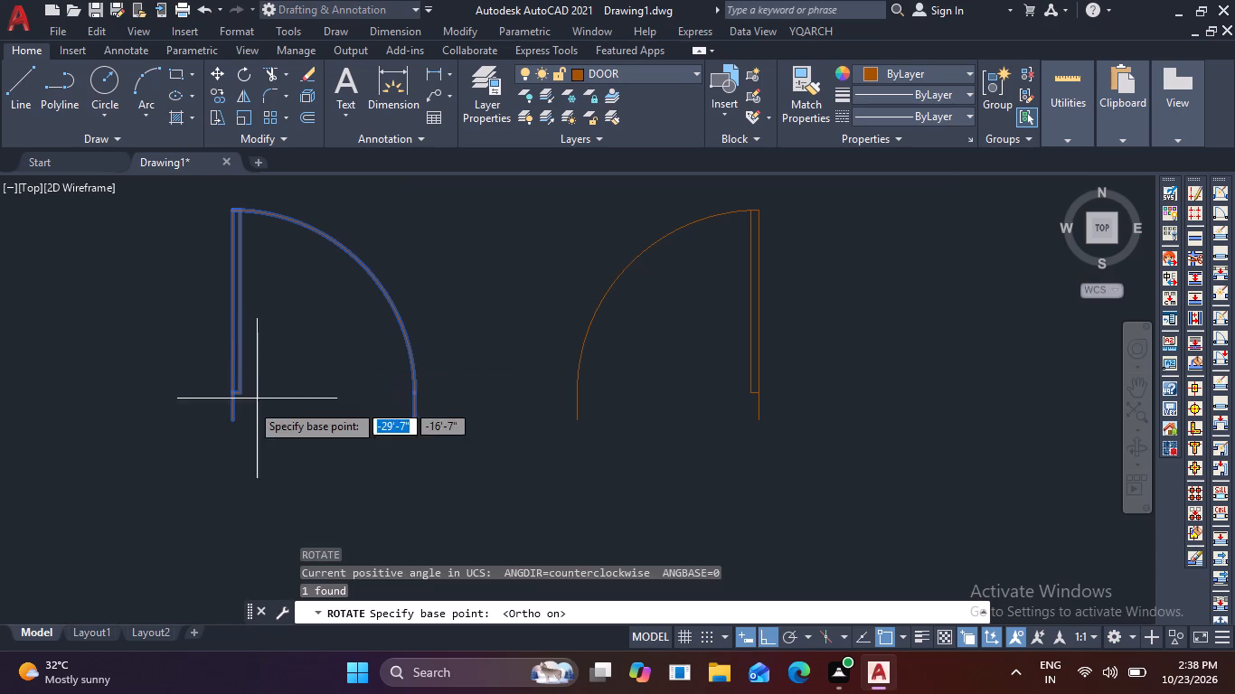
left_click(230, 422)
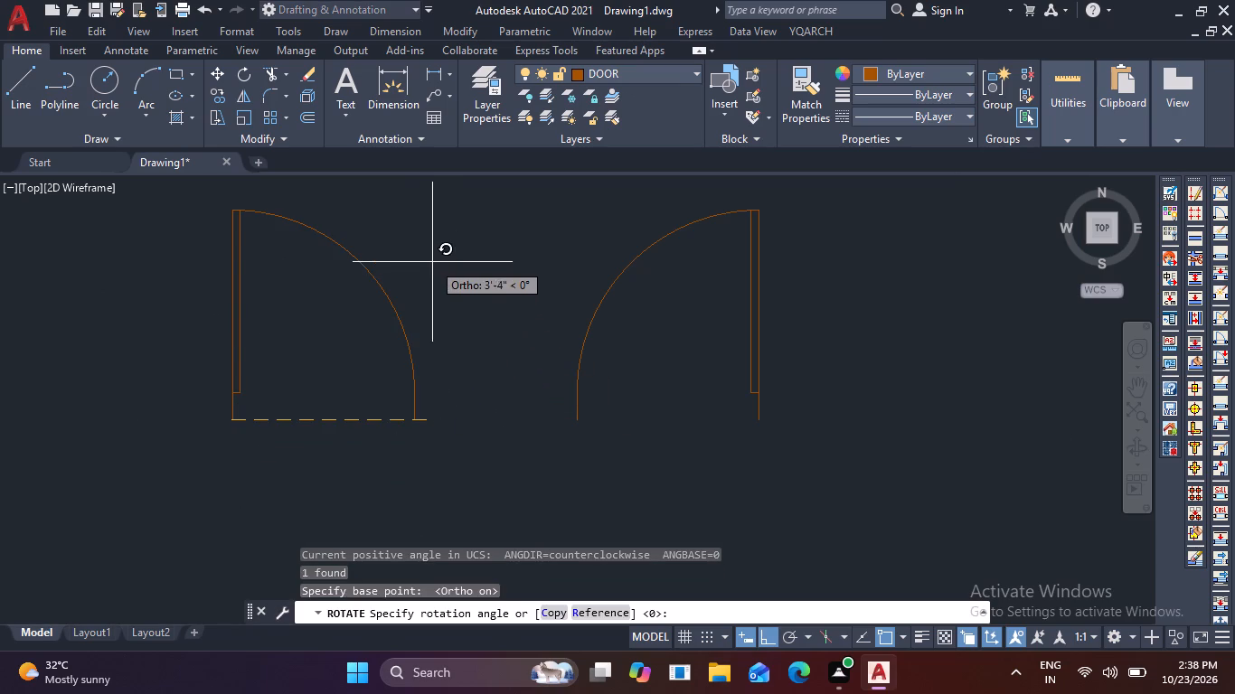
middle_click_drag(341, 240, 376, 375)
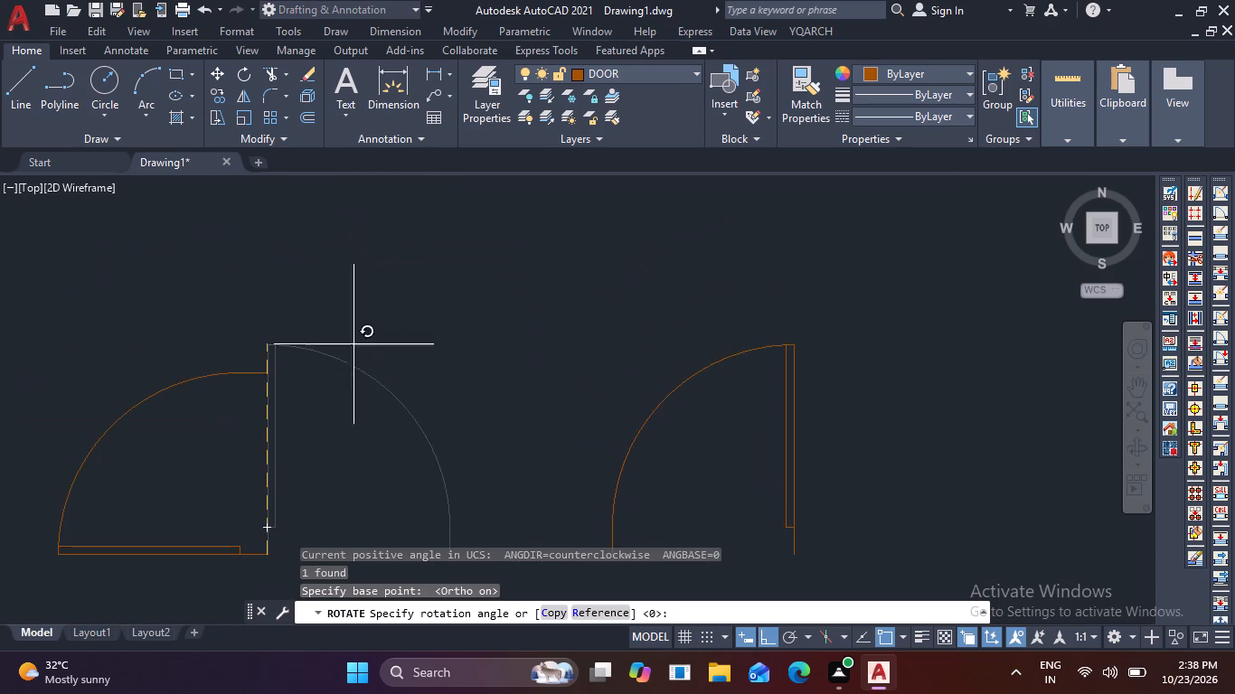
scroll(310, 286, "down", 1)
left_click(283, 257)
Copy the rotated door from its hinge-side jamb corner into the floor plan.
left_click_drag(298, 437, 273, 425)
left_click(63, 327)
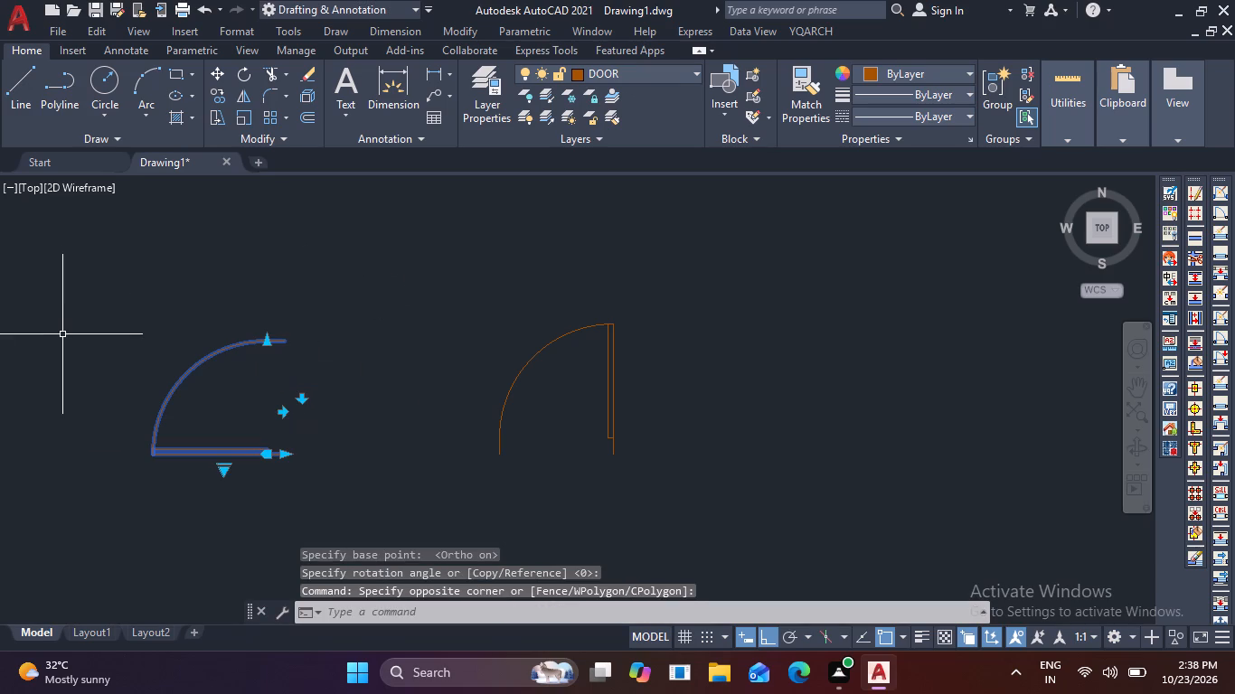
key("c")
key("o")
key("space")
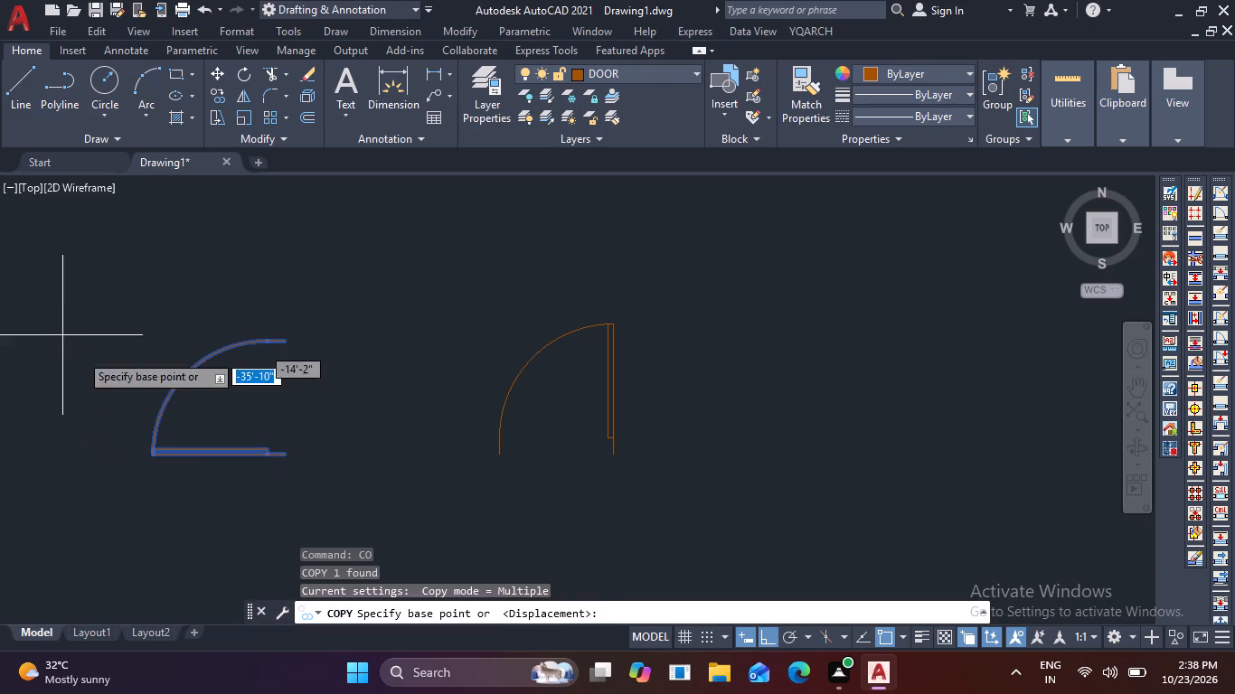
left_click(288, 455)
scroll(519, 355, "down", 1)
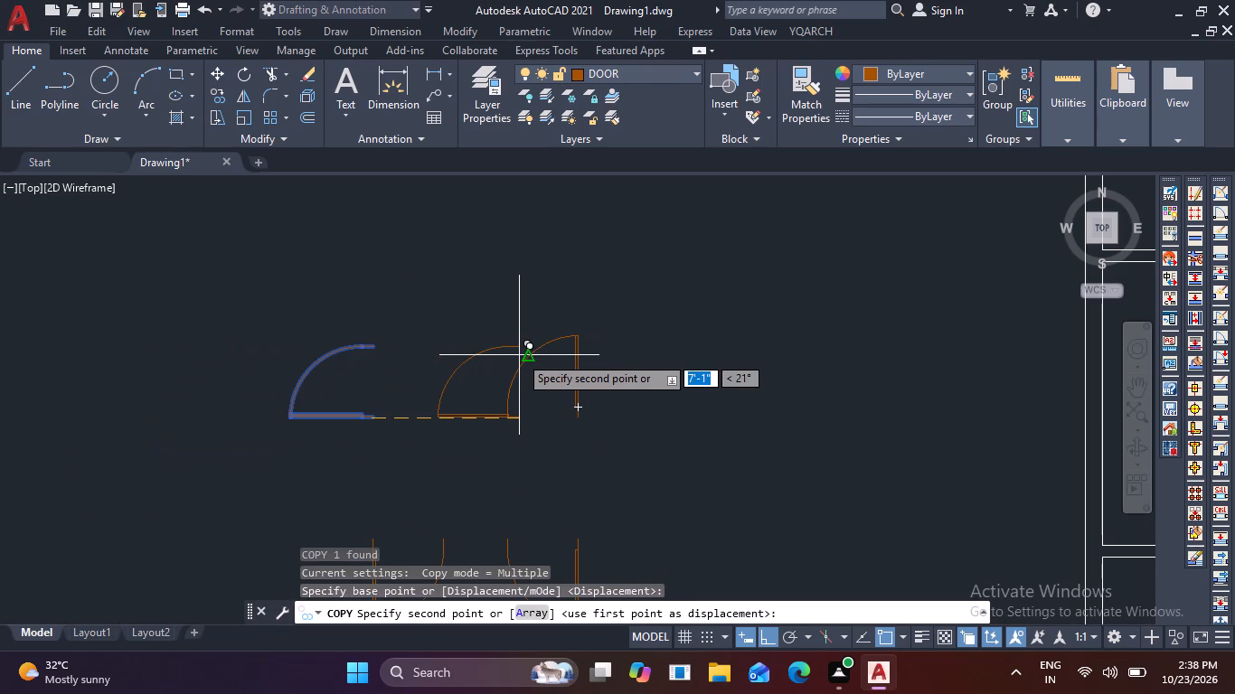
key("F8")
scroll(544, 356, "down", 2)
middle_click_drag(658, 374, 389, 450)
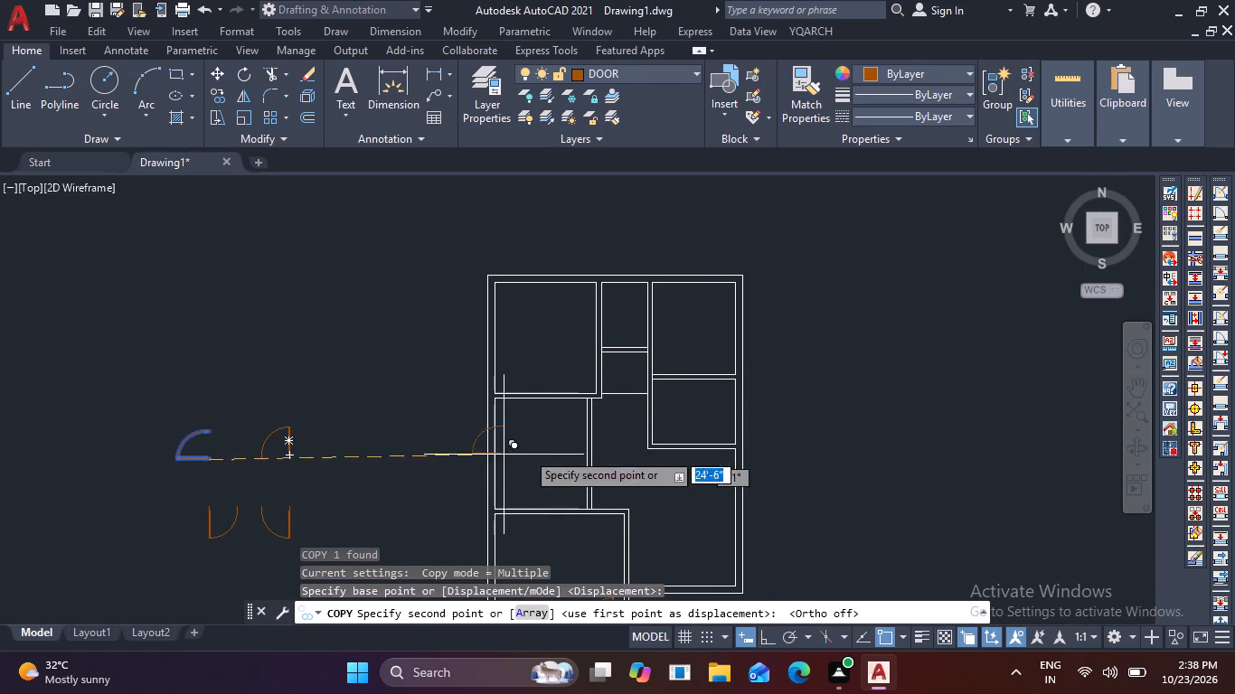
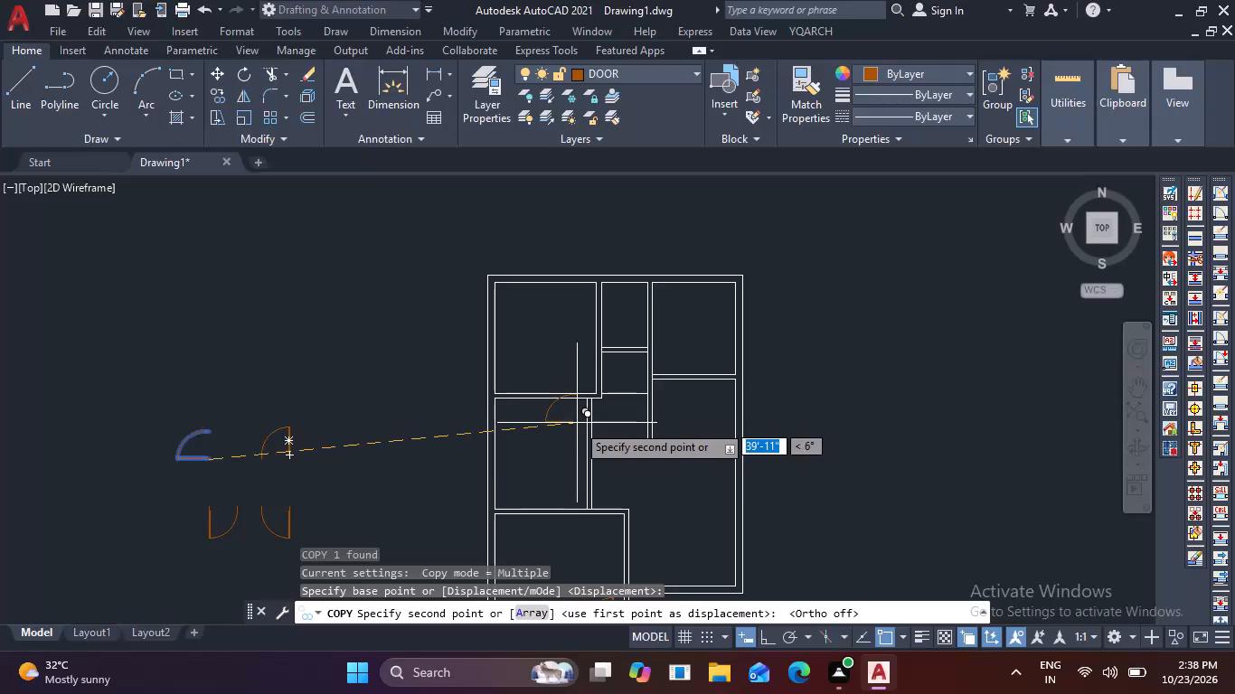
Place the copied door on the outer line of the upper-left room's right wall, just above the room's lower-right corner.
scroll(573, 407, "up", 4)
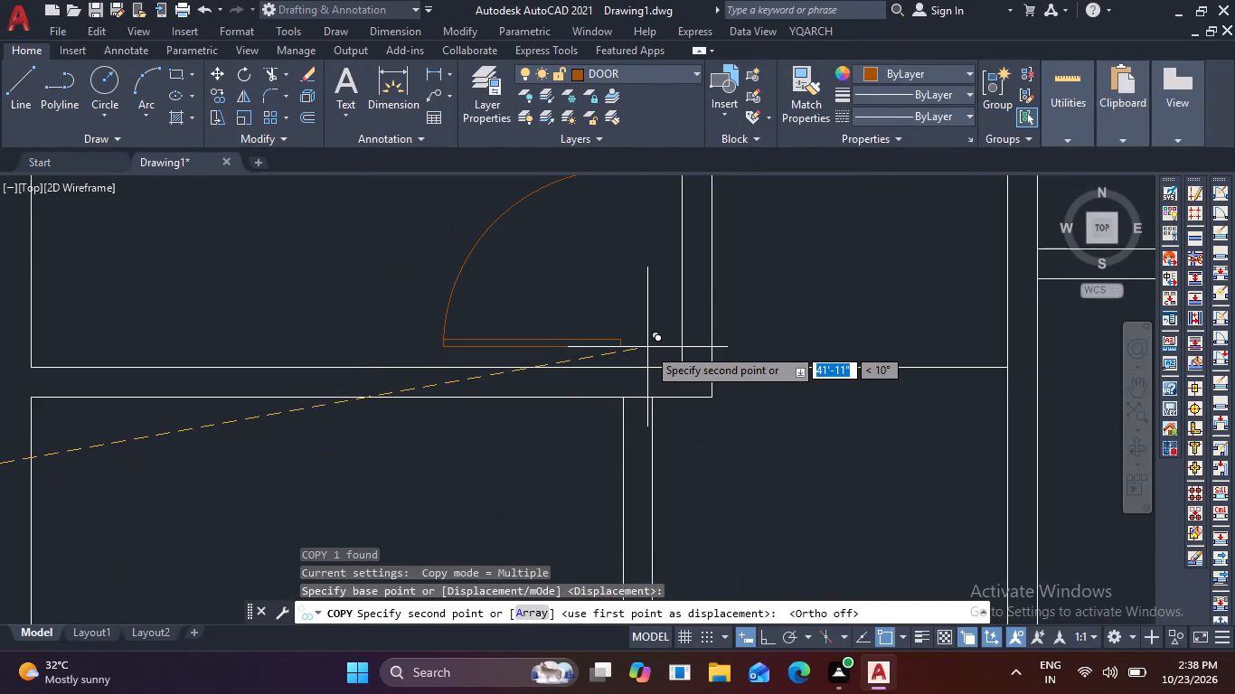
left_click(711, 341)
scroll(738, 438, "down", 3)
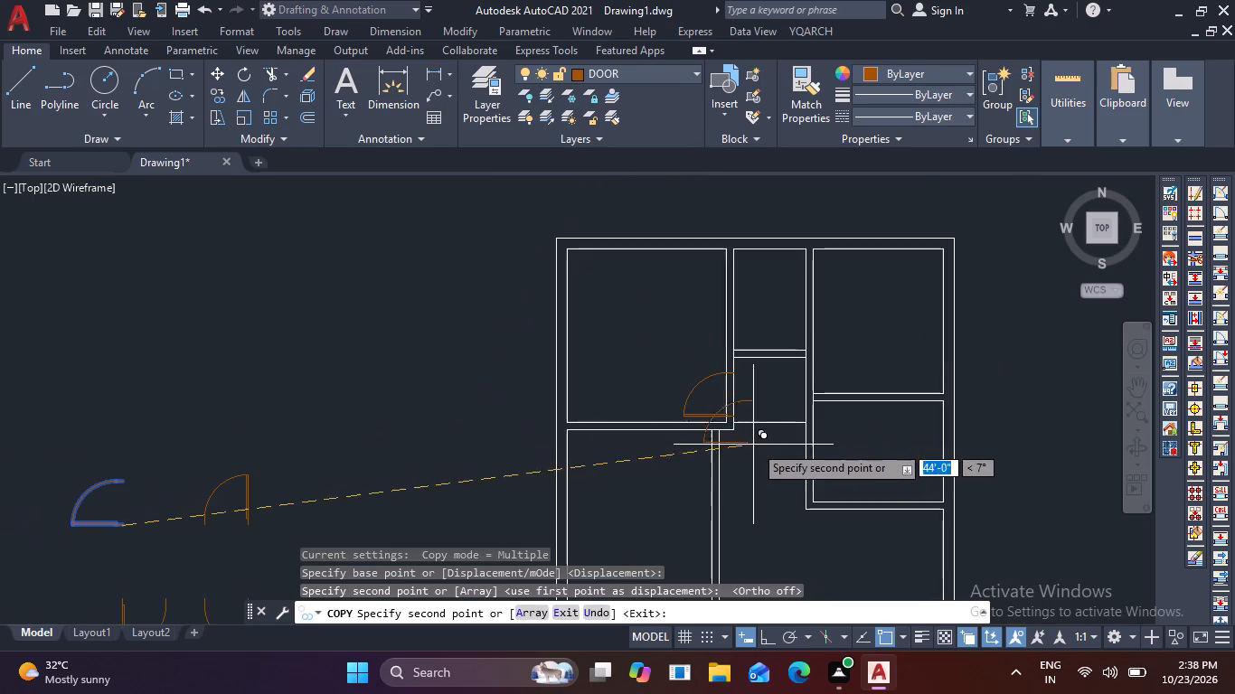
middle_click_drag(820, 456, 792, 402)
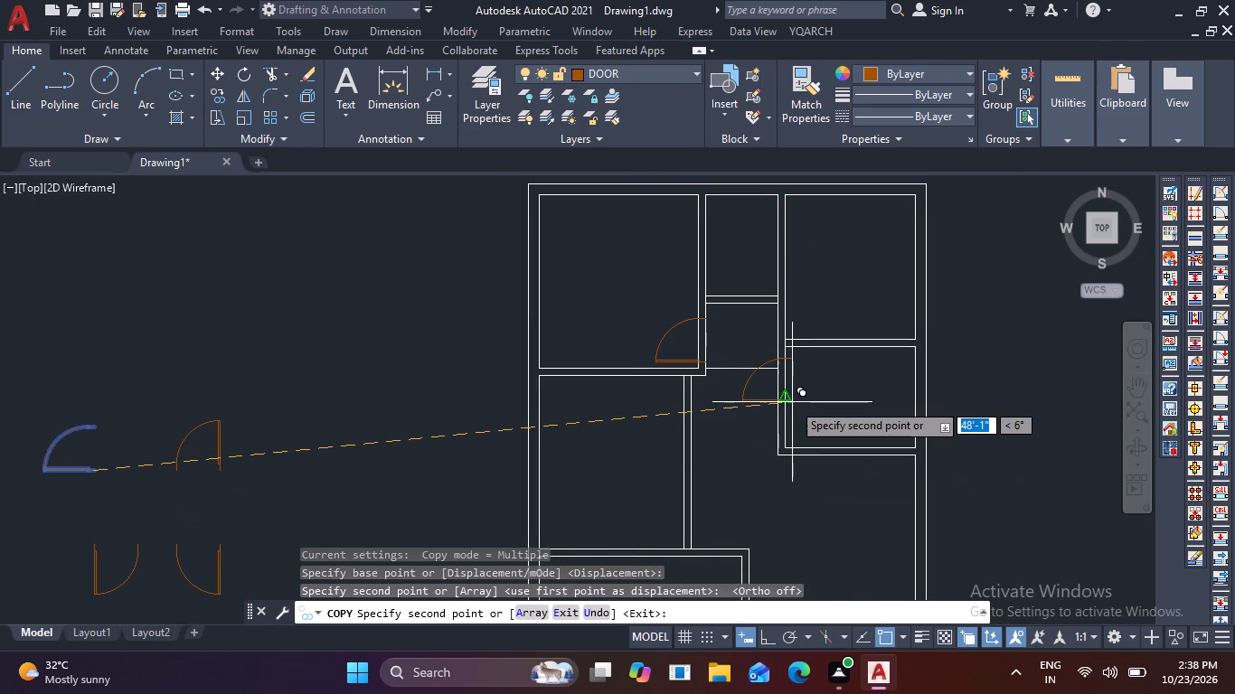
key("Escape")
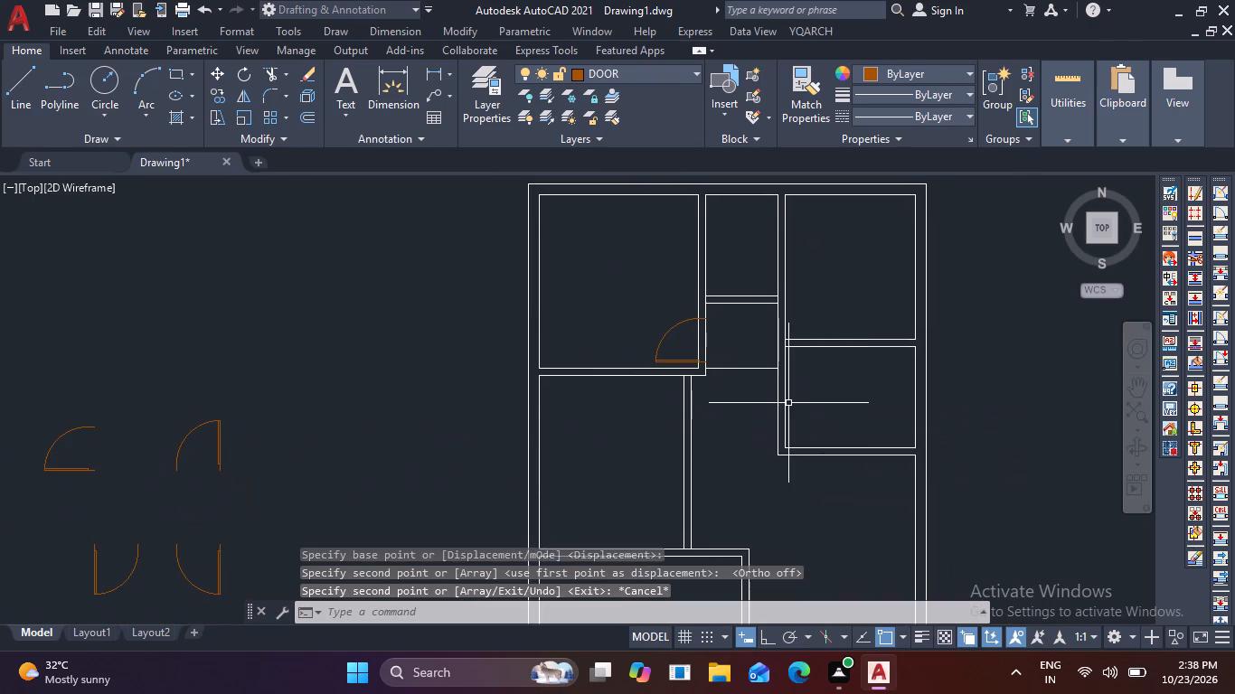
Rotate the source door with the horizontal leaf by 270° about its hinge-side jamb corner.
middle_click_drag(417, 455, 630, 438)
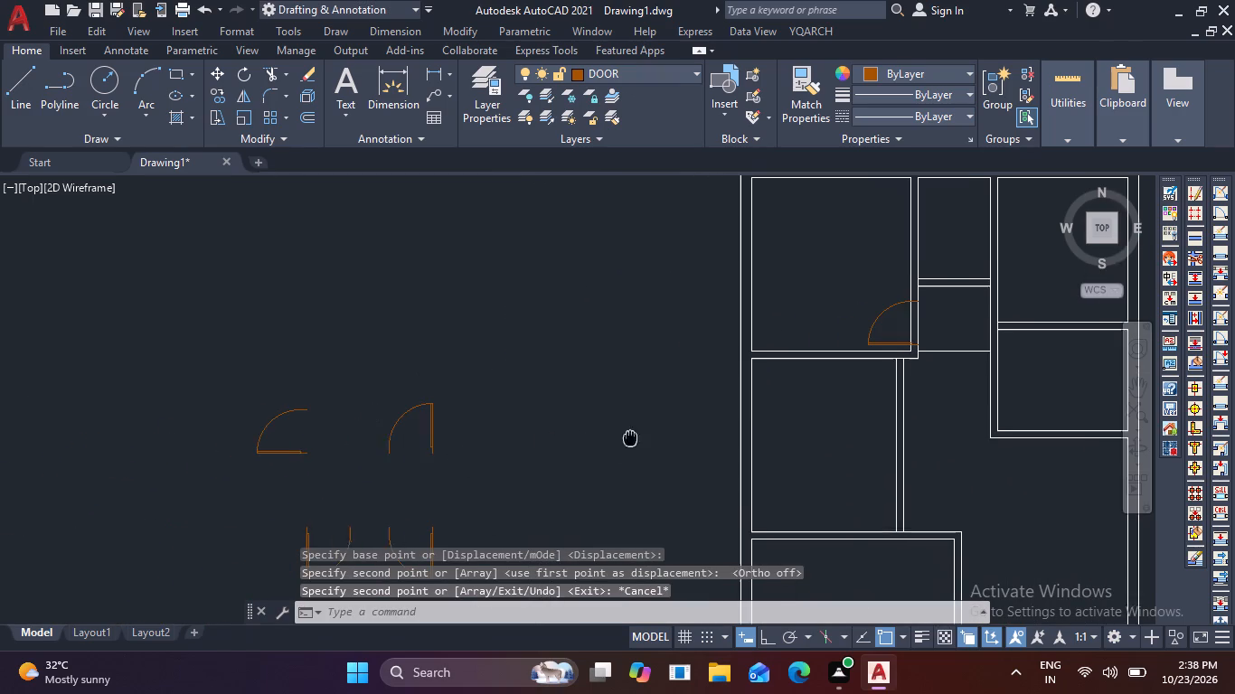
middle_click_drag(630, 438, 631, 438)
left_click(297, 429)
left_click(220, 381)
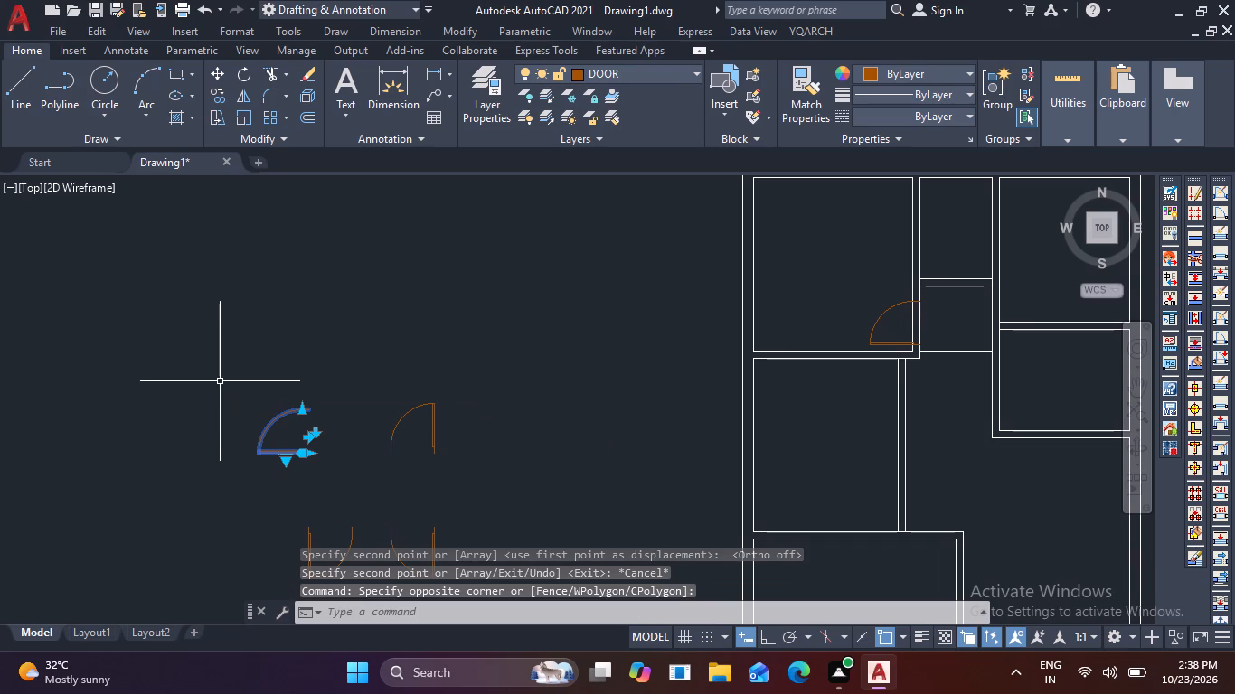
type("RO")
key("space")
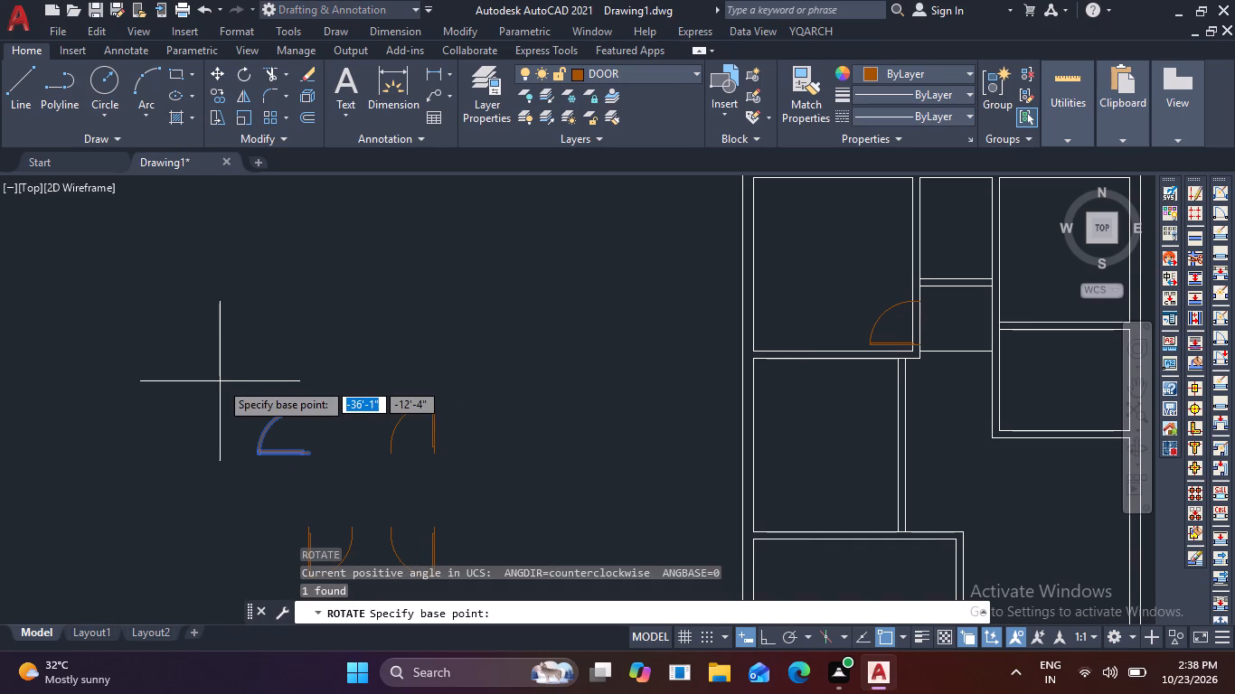
key("F8")
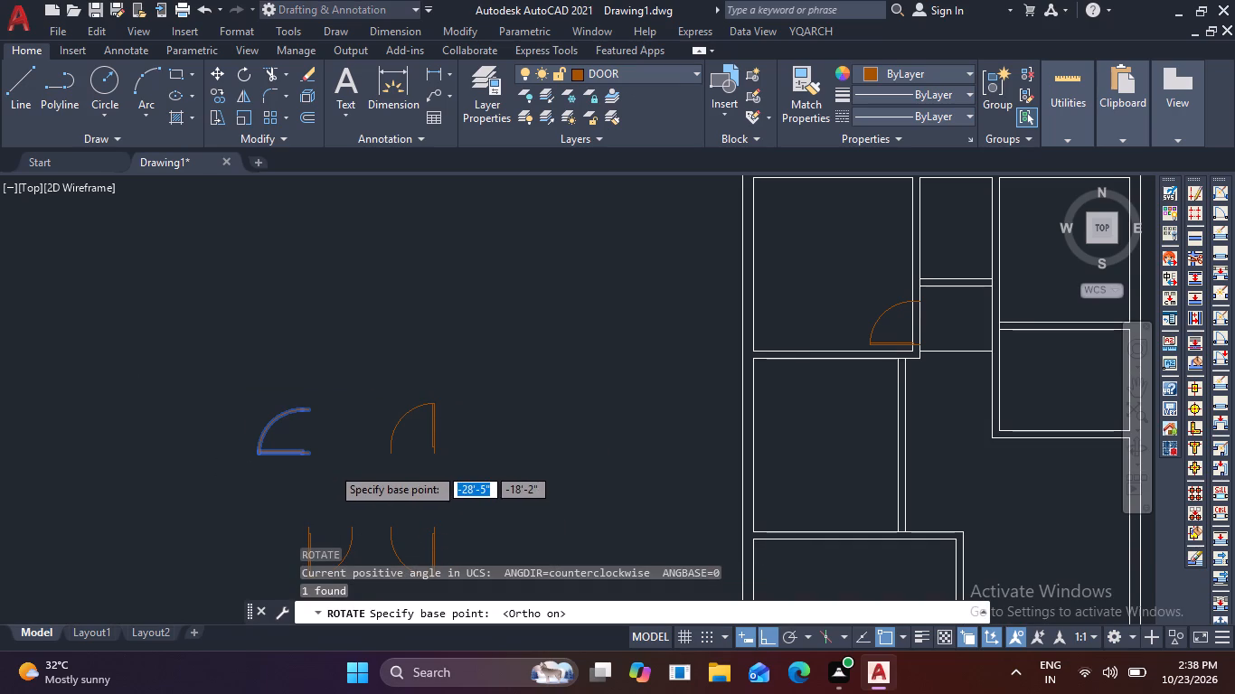
left_click(310, 456)
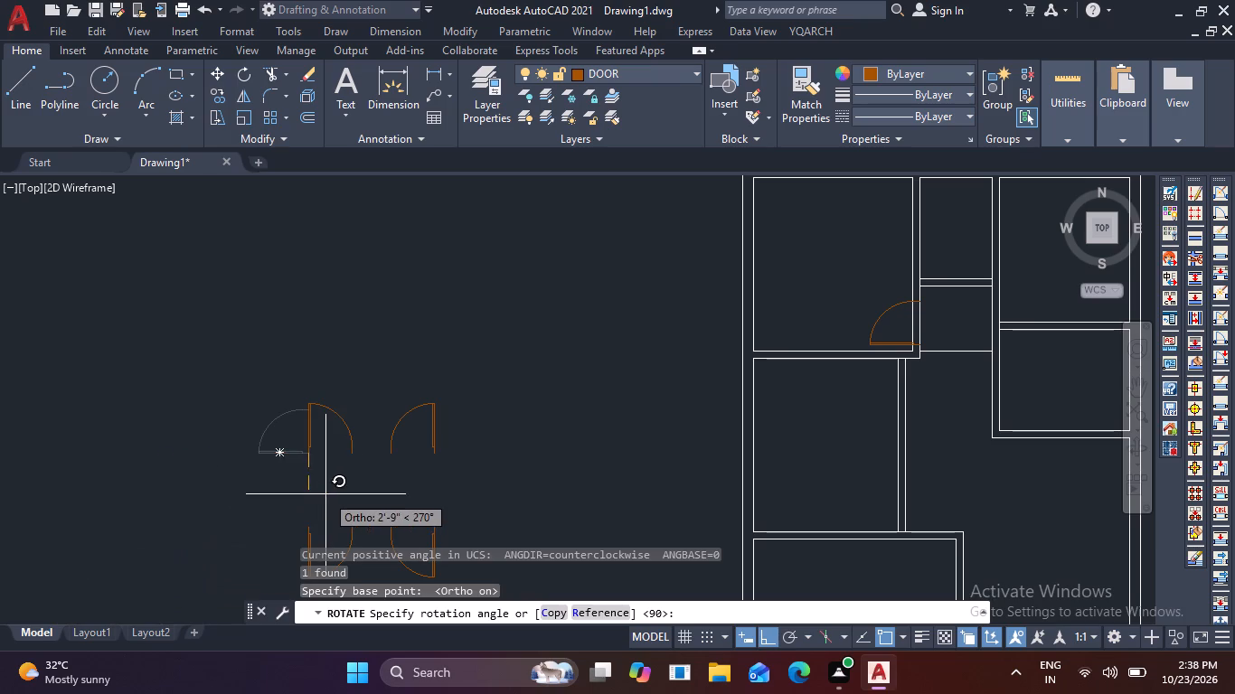
left_click(325, 494)
Copy the rotated door from its lower hinge corner to the upper-right room's lower-left corner, on the lower line of the bottom partition.
left_click(337, 463)
left_click(278, 427)
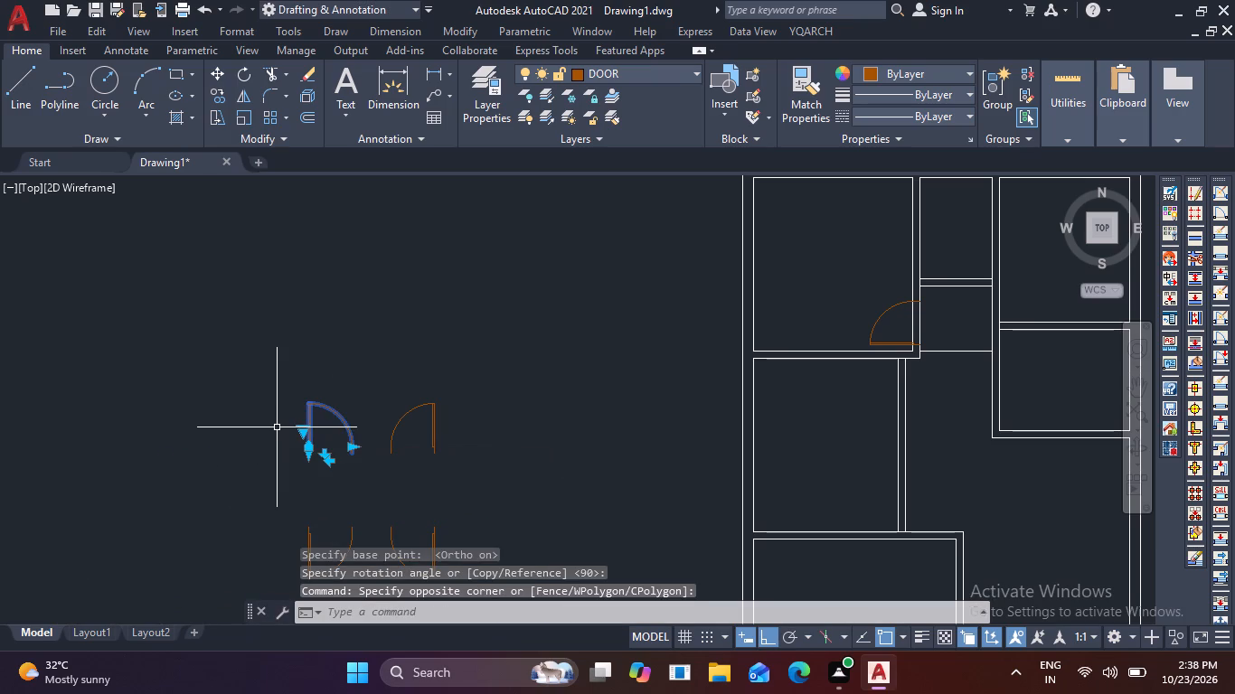
key("c")
type("O")
key("space")
scroll(282, 446, "up", 3)
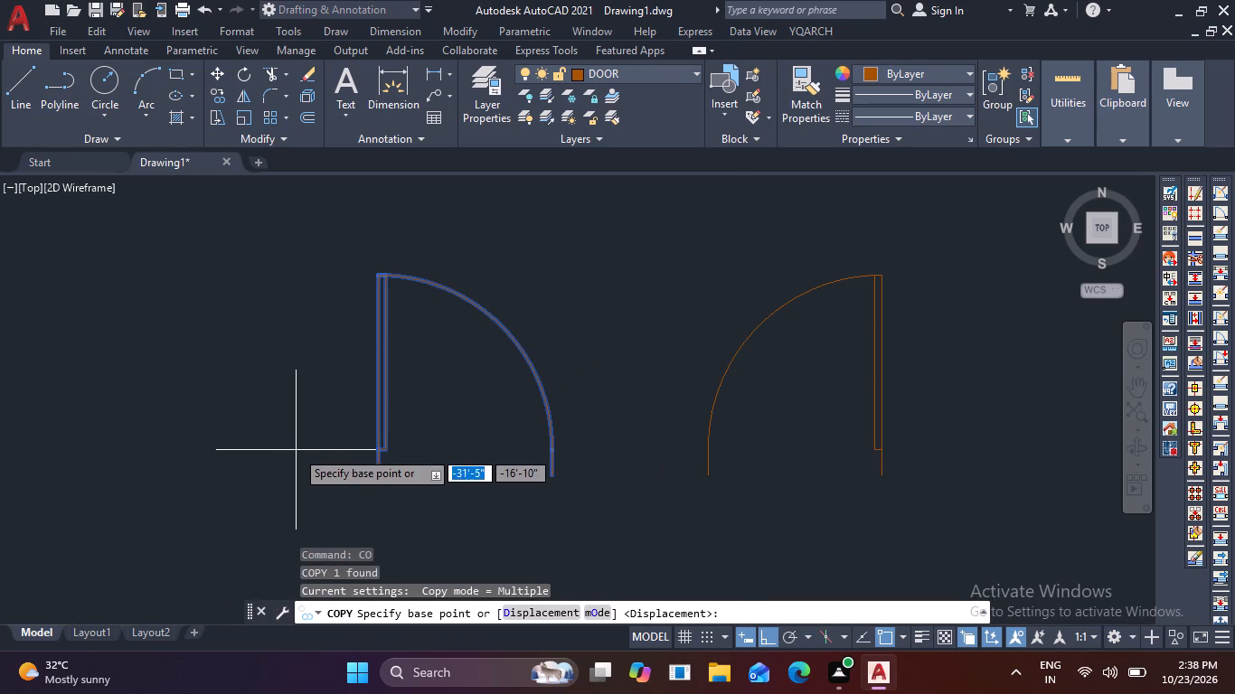
left_click(383, 477)
scroll(531, 447, "down", 3)
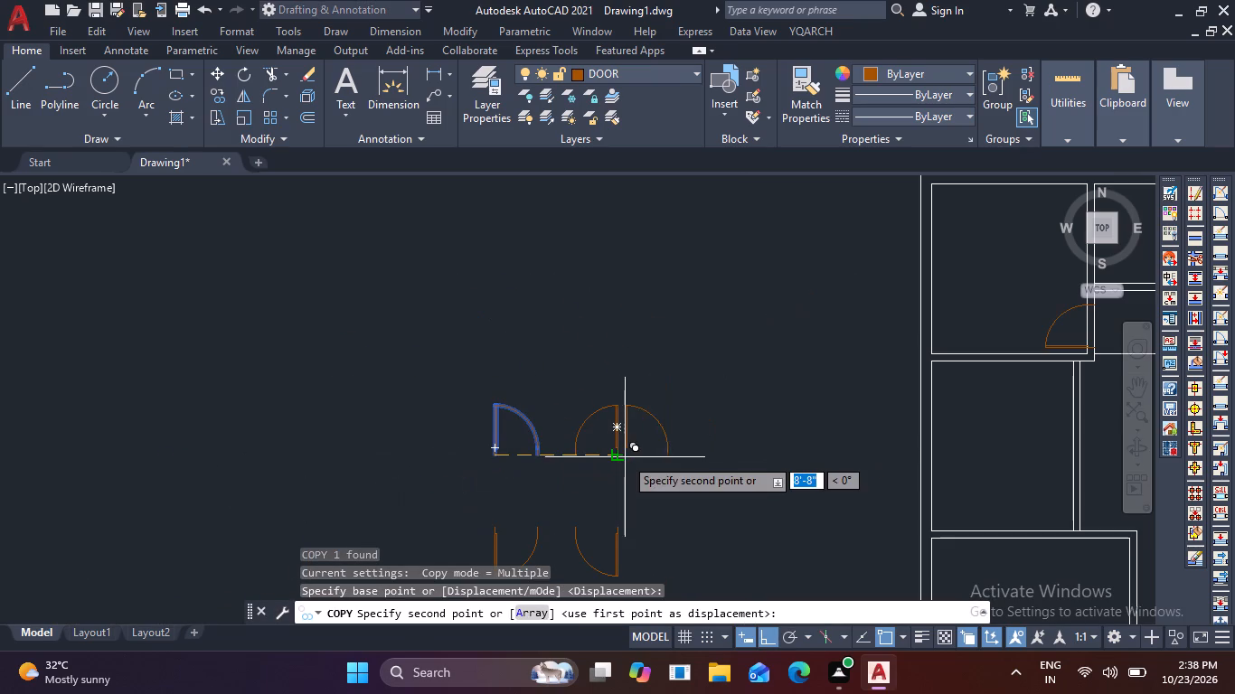
key("F8")
middle_click_drag(720, 408, 212, 594)
middle_click_drag(662, 500, 619, 347)
scroll(648, 380, "up", 3)
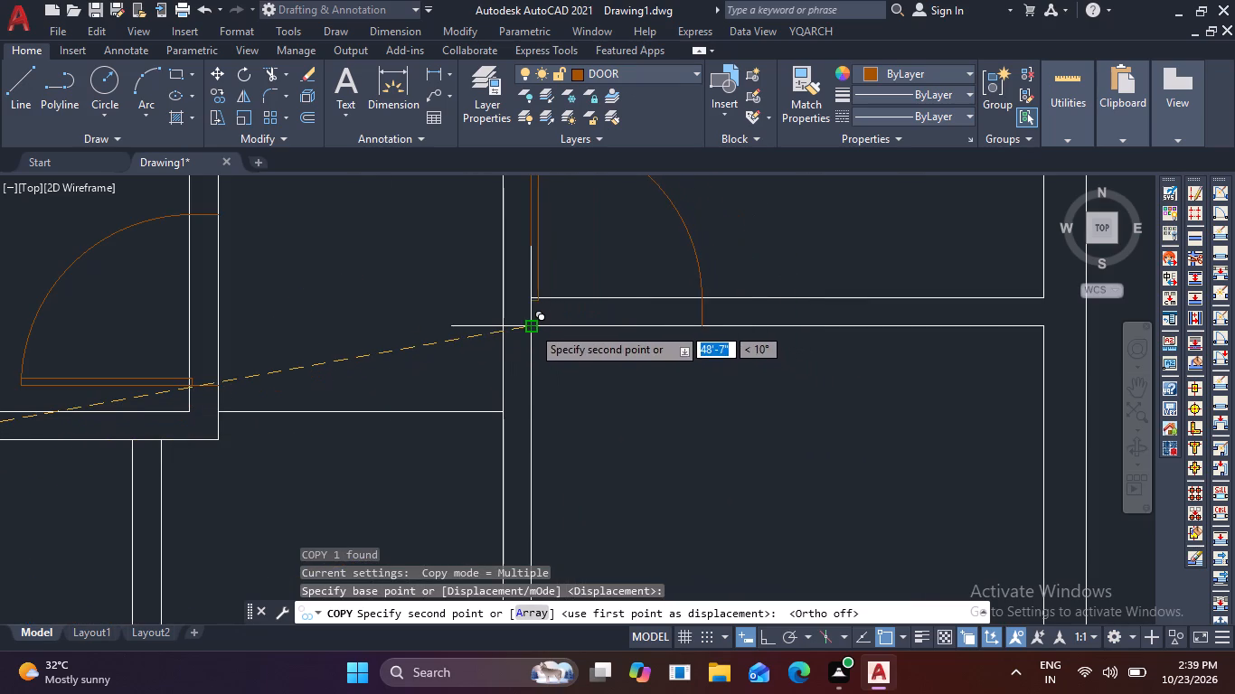
left_click(532, 326)
scroll(533, 326, "down", 4)
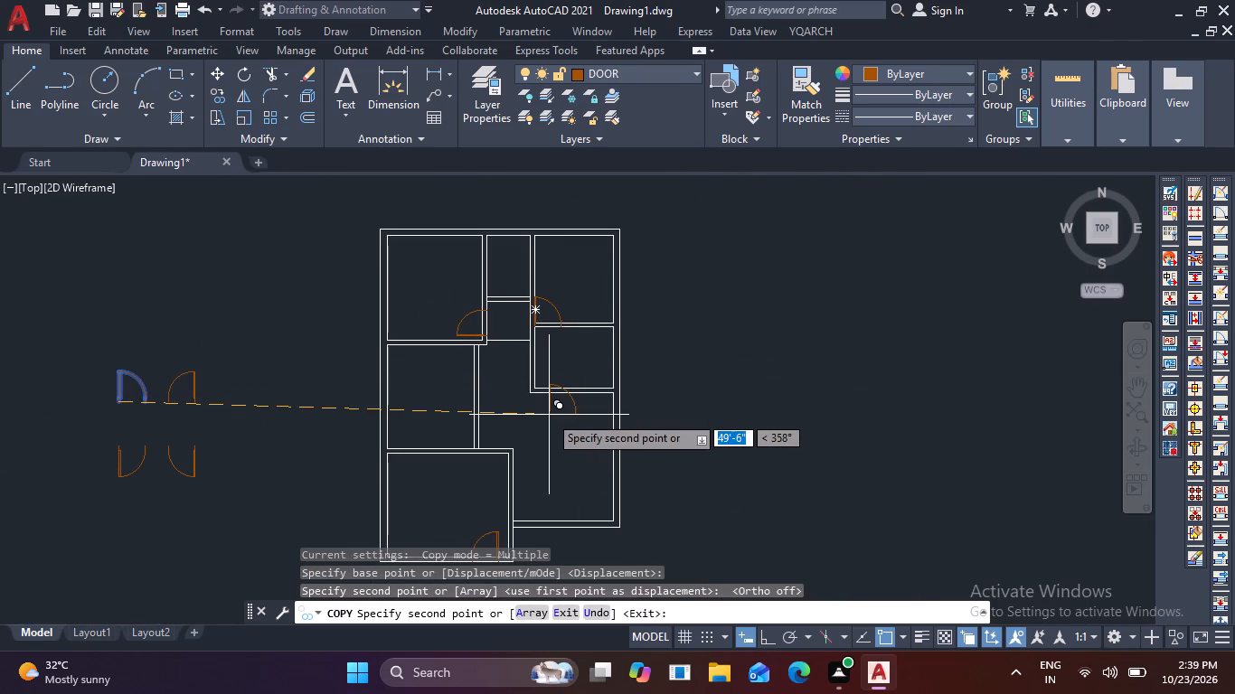
key("F1")
key("Escape")
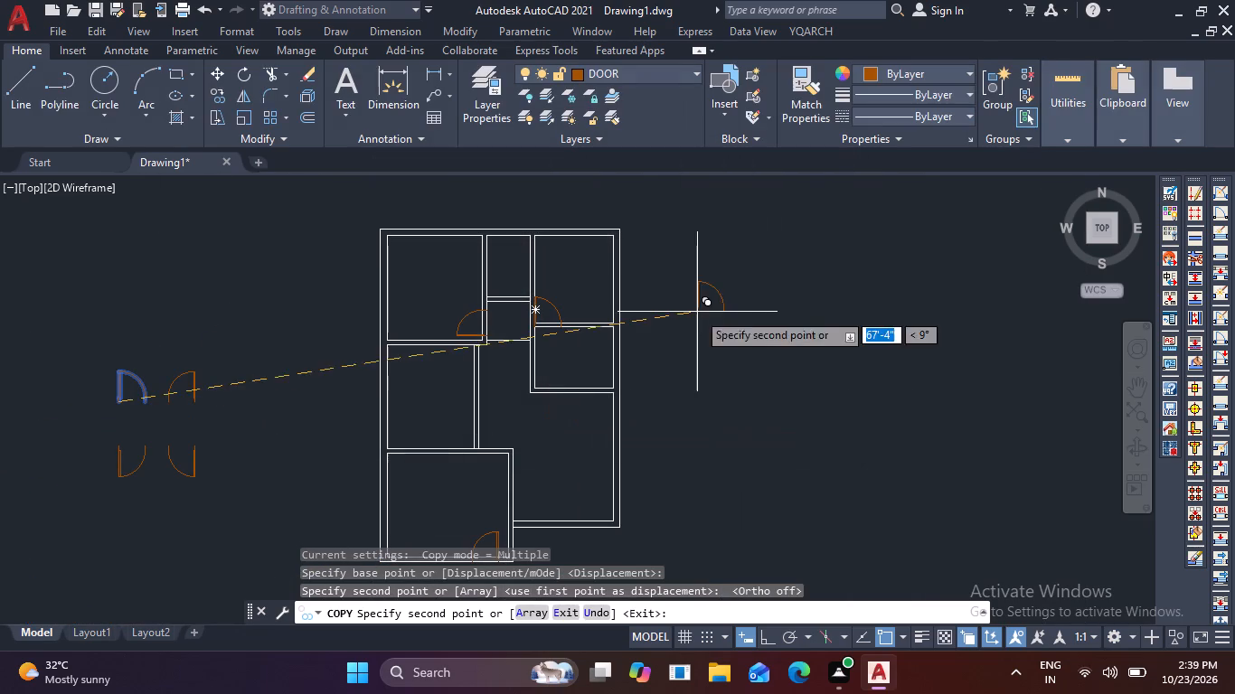
key("Escape")
Rotate the lower-left source door block by 270° about its upper hinge corner.
middle_click_drag(261, 392, 410, 301)
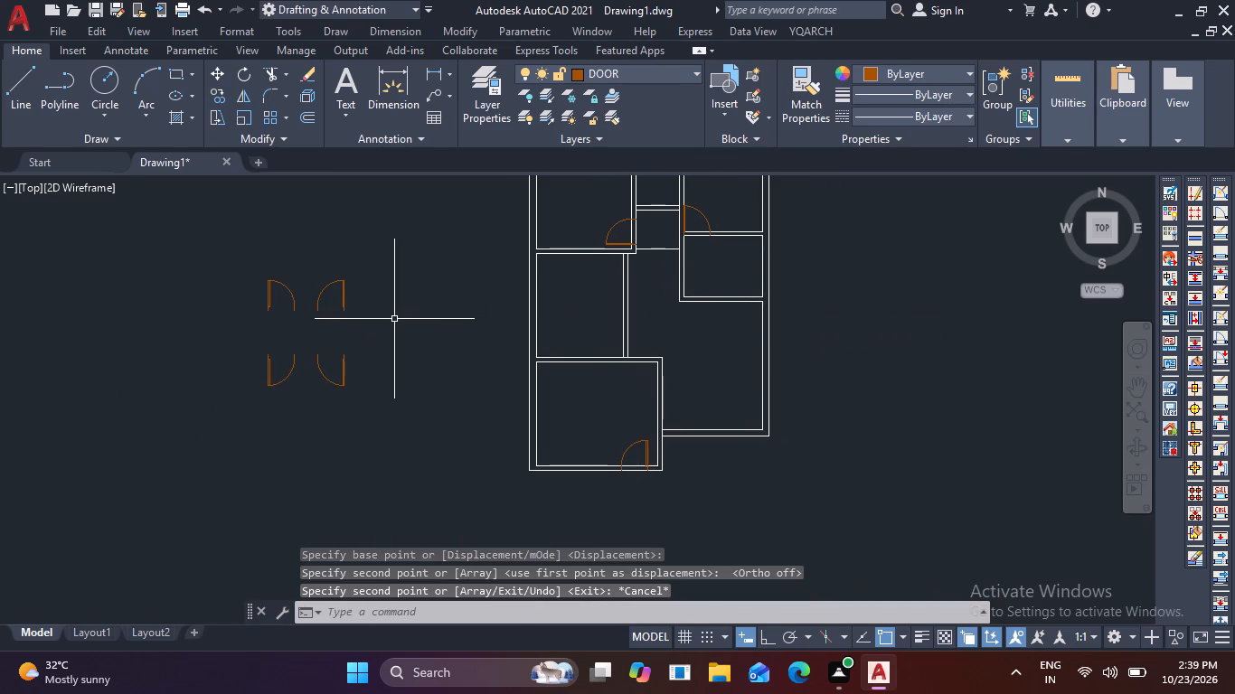
scroll(290, 360, "up", 2)
left_click(265, 363)
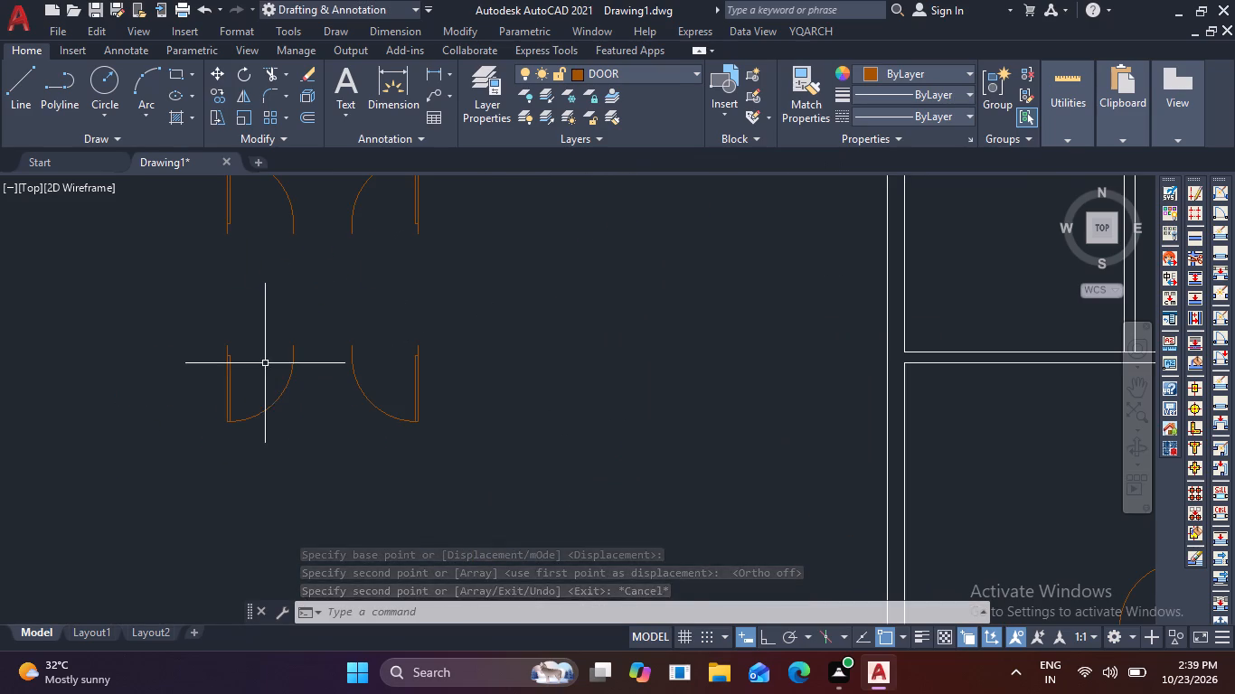
left_click(155, 394)
key("r")
key("o")
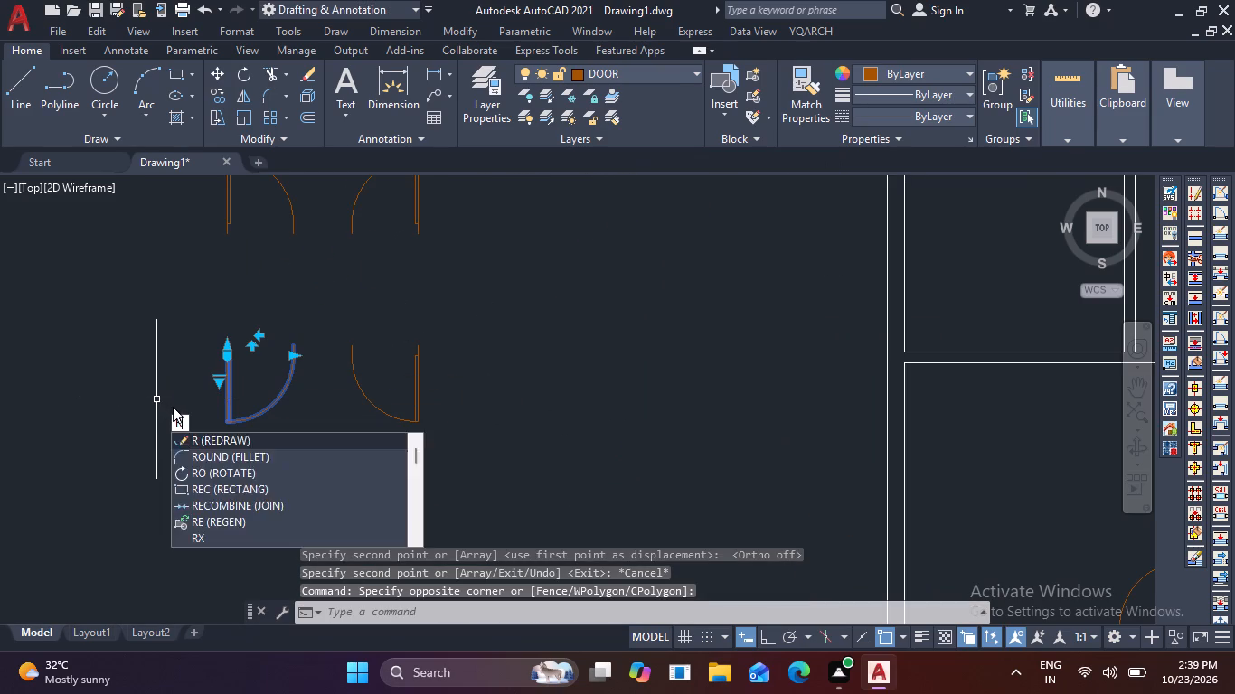
key("space")
left_click(223, 346)
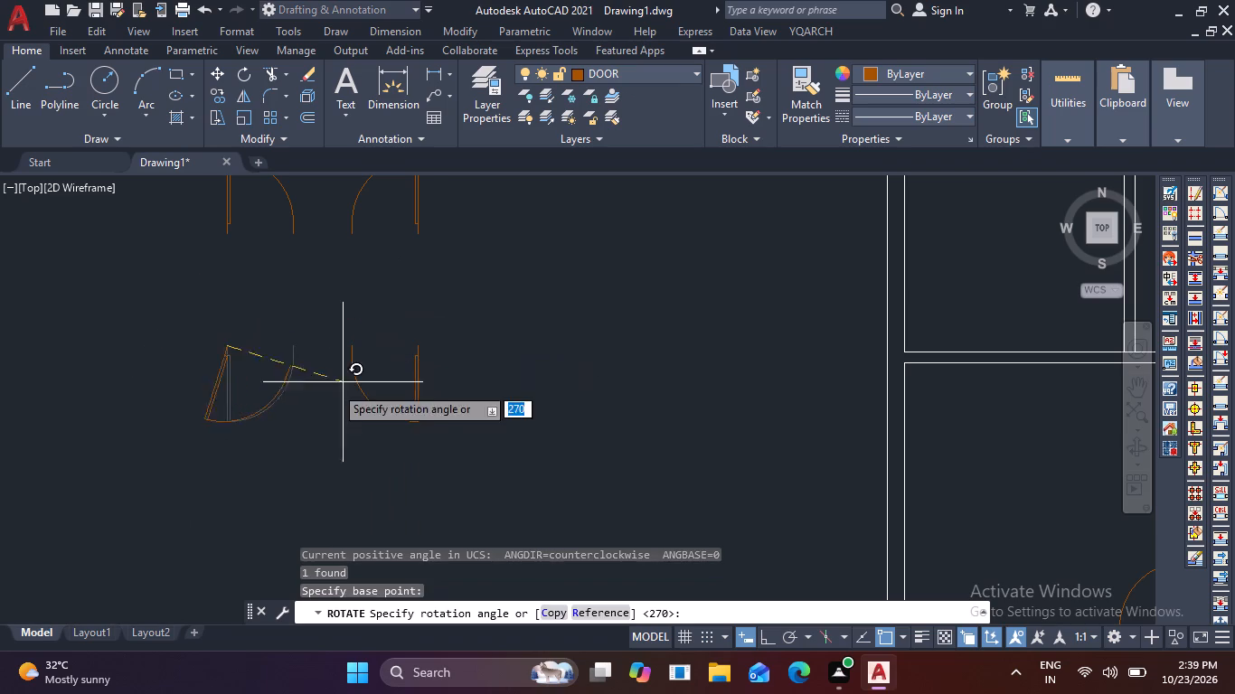
key("F8")
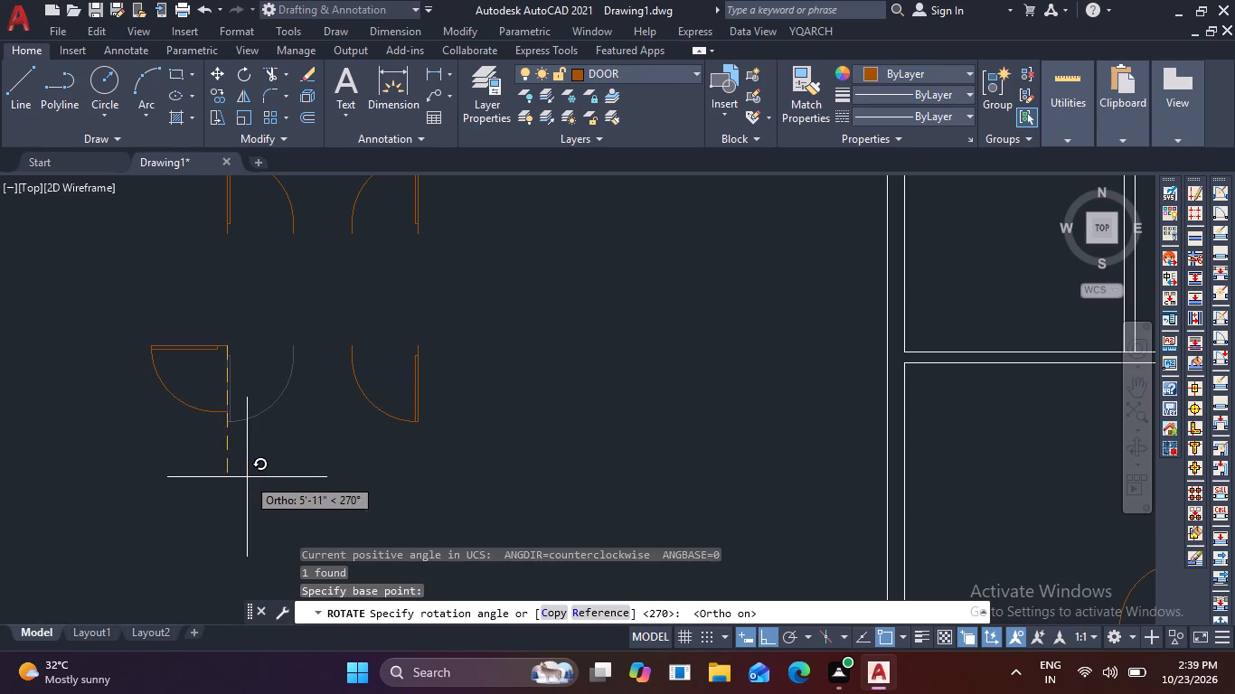
left_click(247, 477)
Copy the rotated door from its hinge-side jamb corner to the top of the middle-left room's right partition, on the partition's outer line.
left_click(253, 355)
left_click(169, 327)
type("CO")
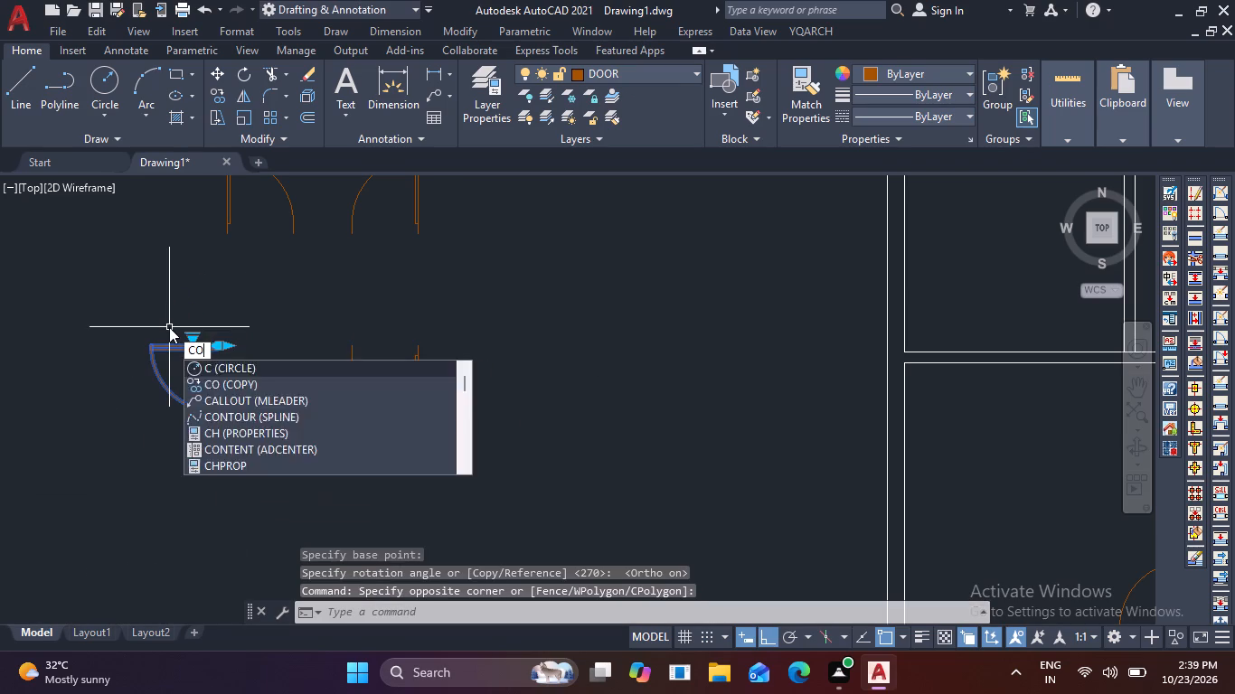
key("space")
scroll(220, 358, "up", 3)
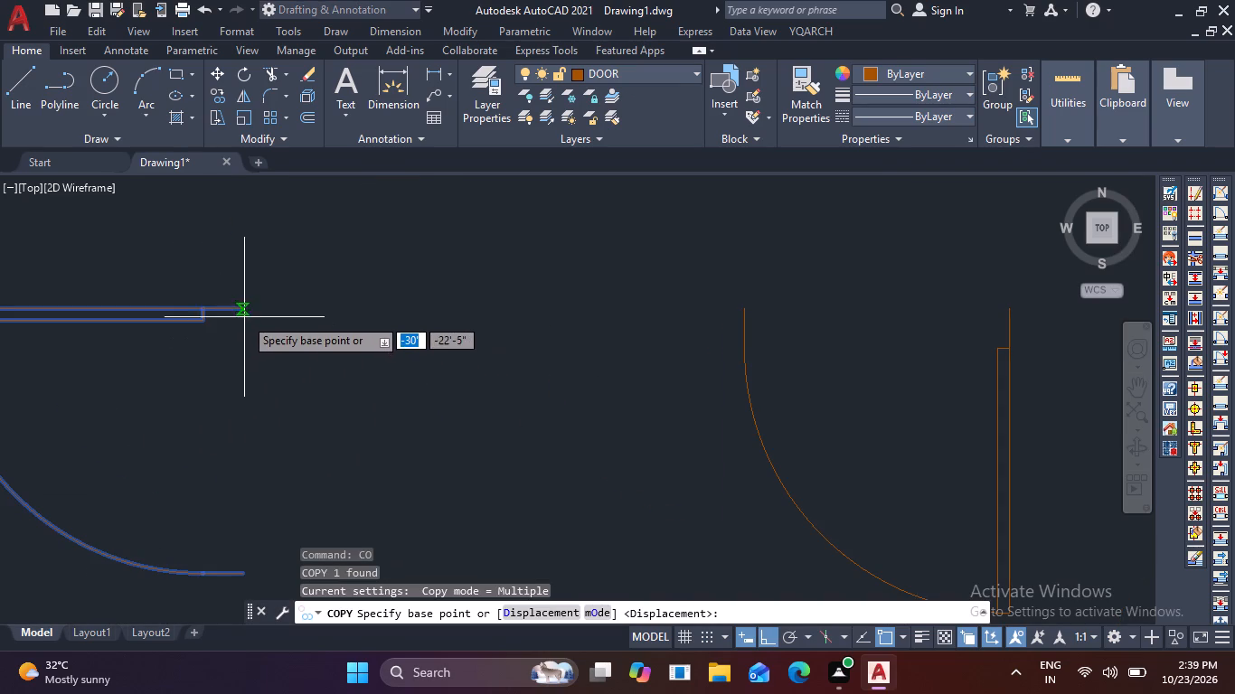
left_click(242, 314)
scroll(418, 343, "down", 3)
key("F8")
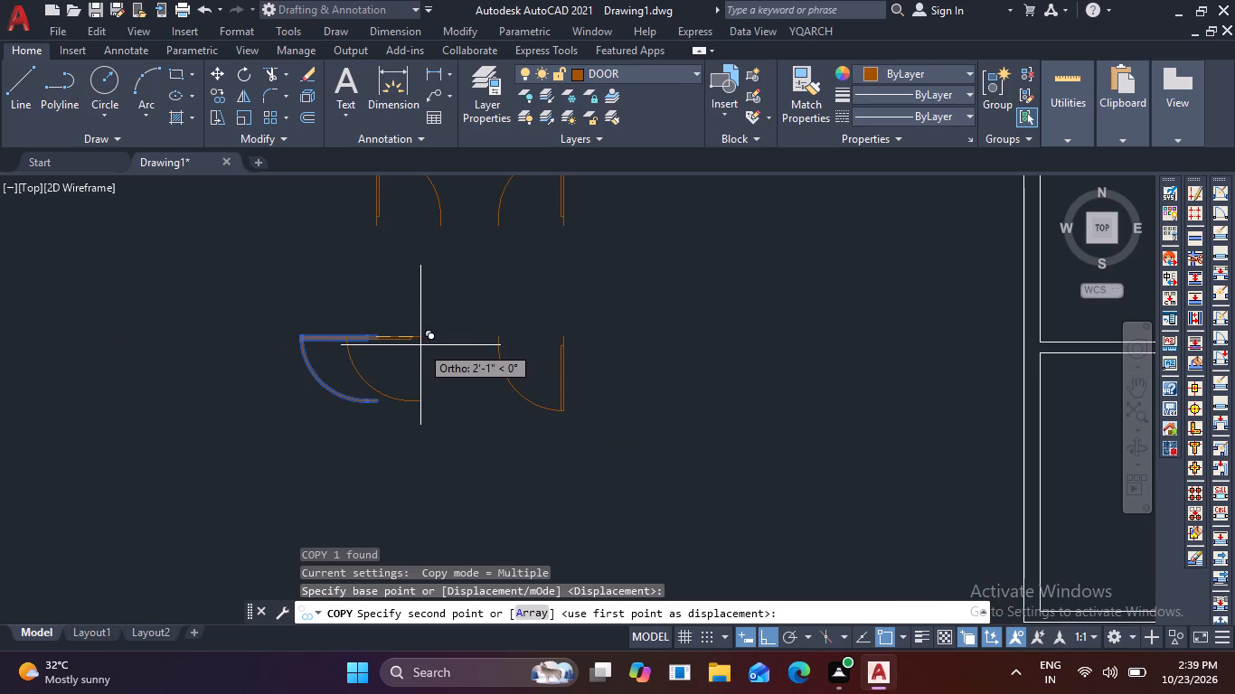
scroll(448, 305, "down", 2)
middle_click_drag(579, 291, 343, 424)
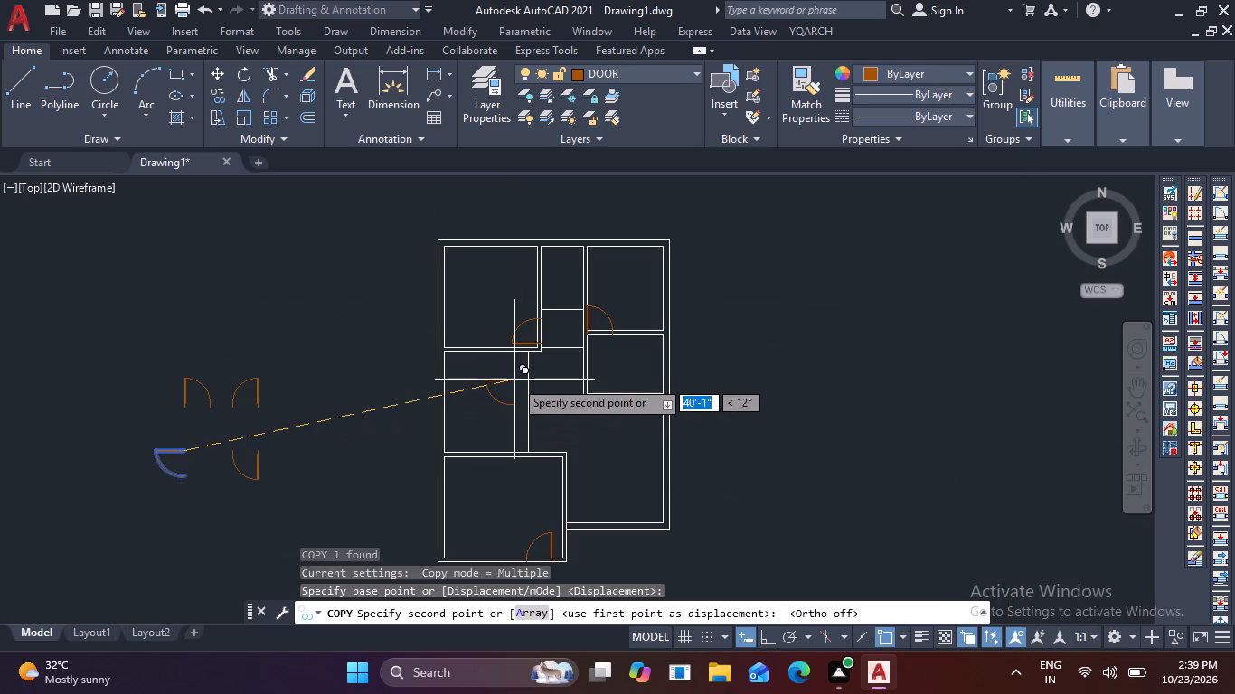
scroll(561, 372, "up", 4)
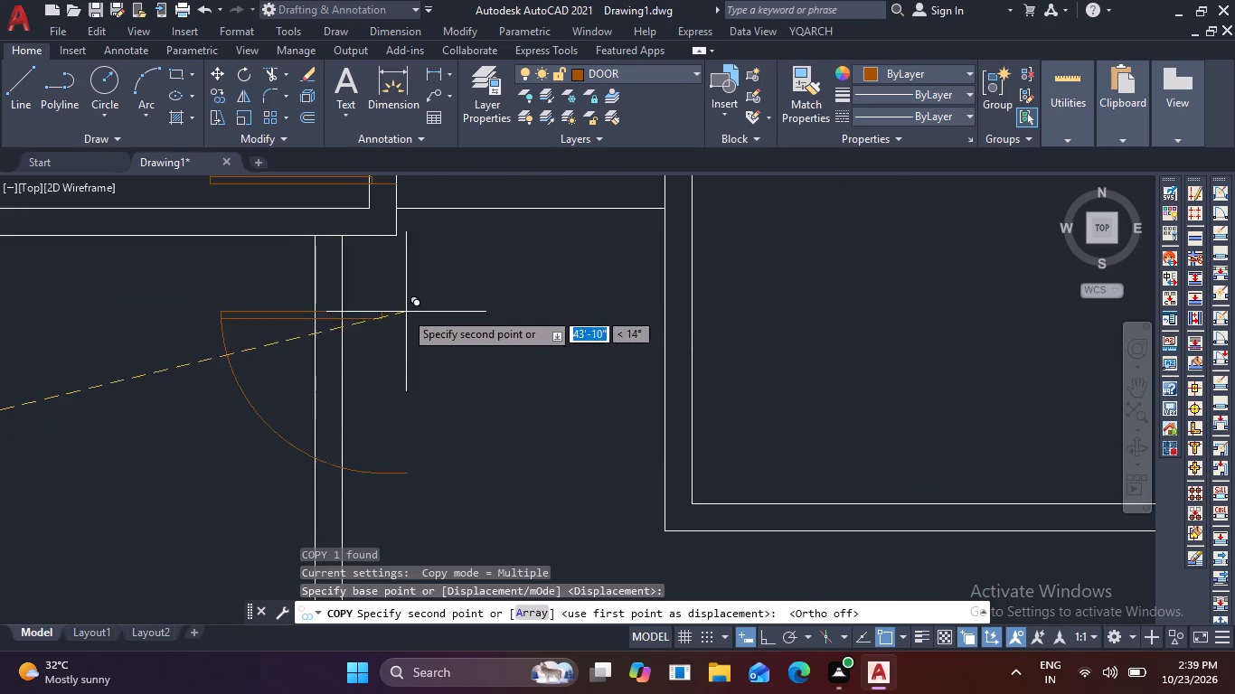
middle_click_drag(420, 322, 567, 404)
scroll(484, 366, "up", 1)
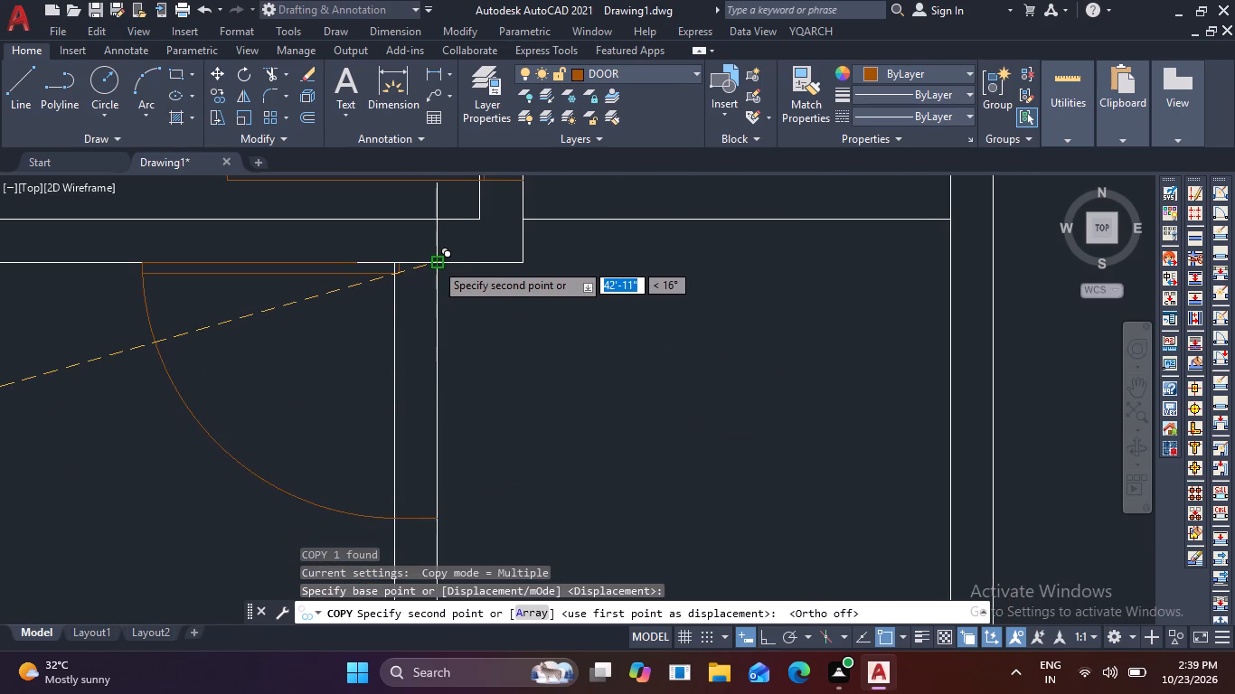
left_click(435, 262)
scroll(446, 367, "down", 4)
key("Escape")
scroll(499, 393, "down", 1)
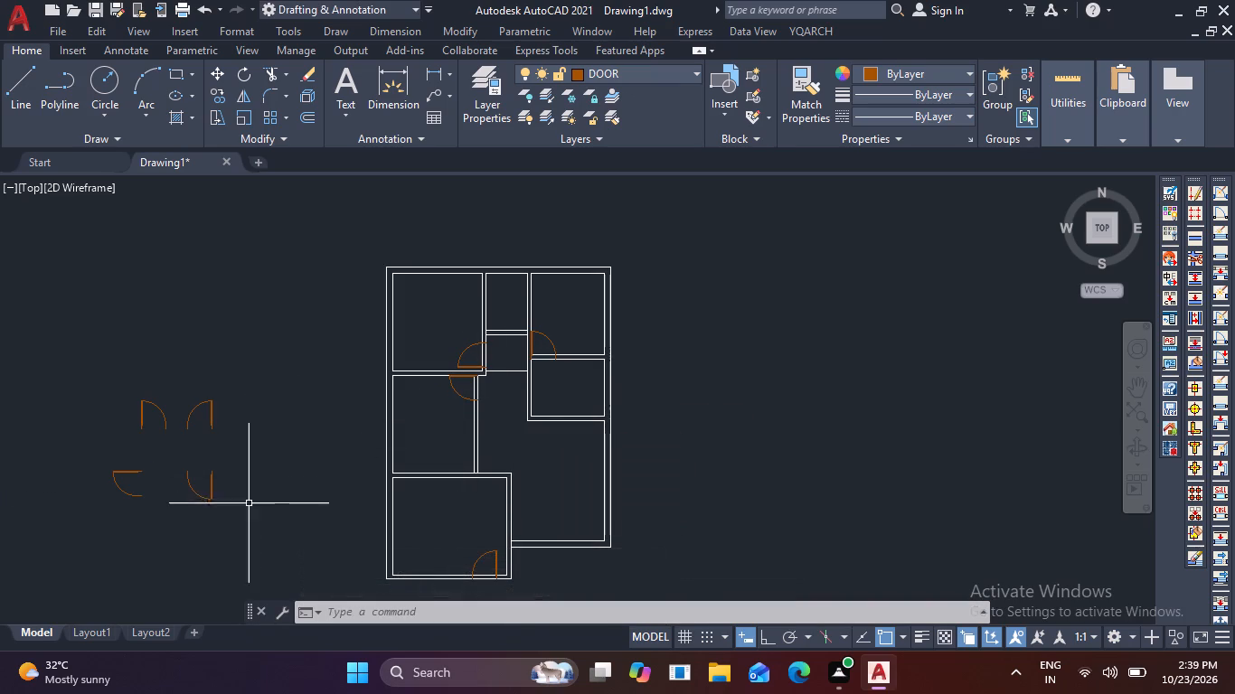
Delete the three spare vertical-leaf doors beside the plan, keeping the lower-left horizontal-leaf door.
scroll(185, 516, "up", 1)
left_click_drag(240, 503, 231, 465)
left_click(124, 289)
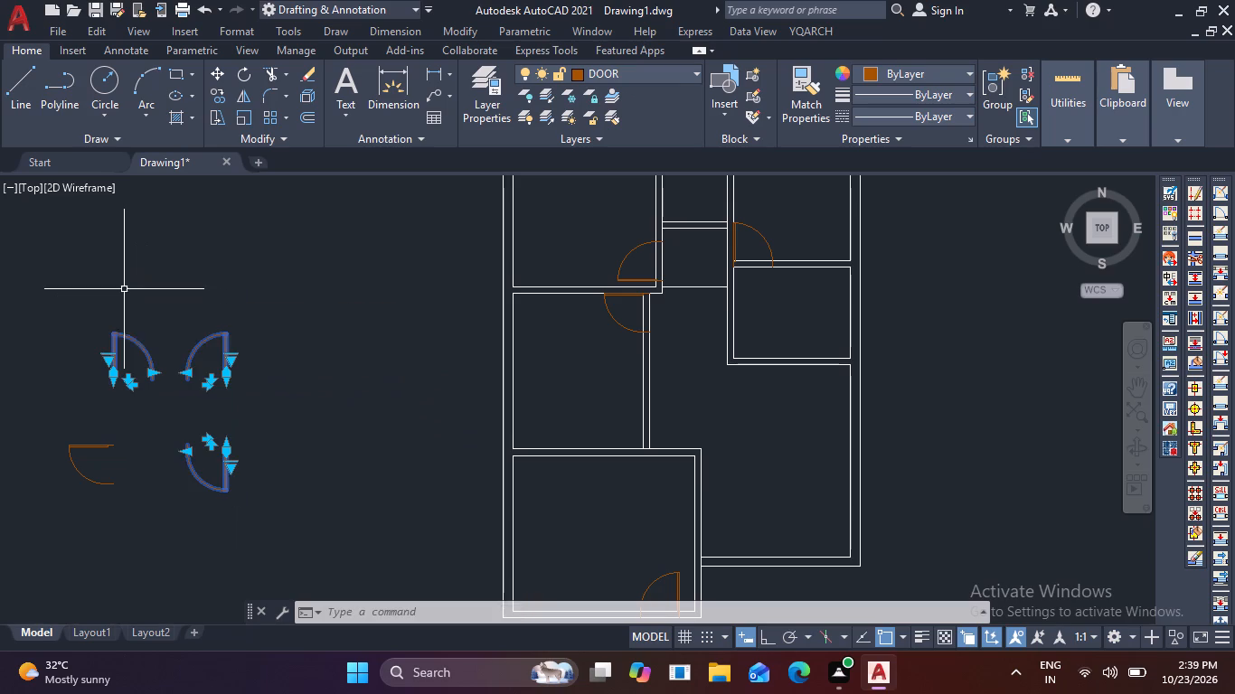
key("Delete")
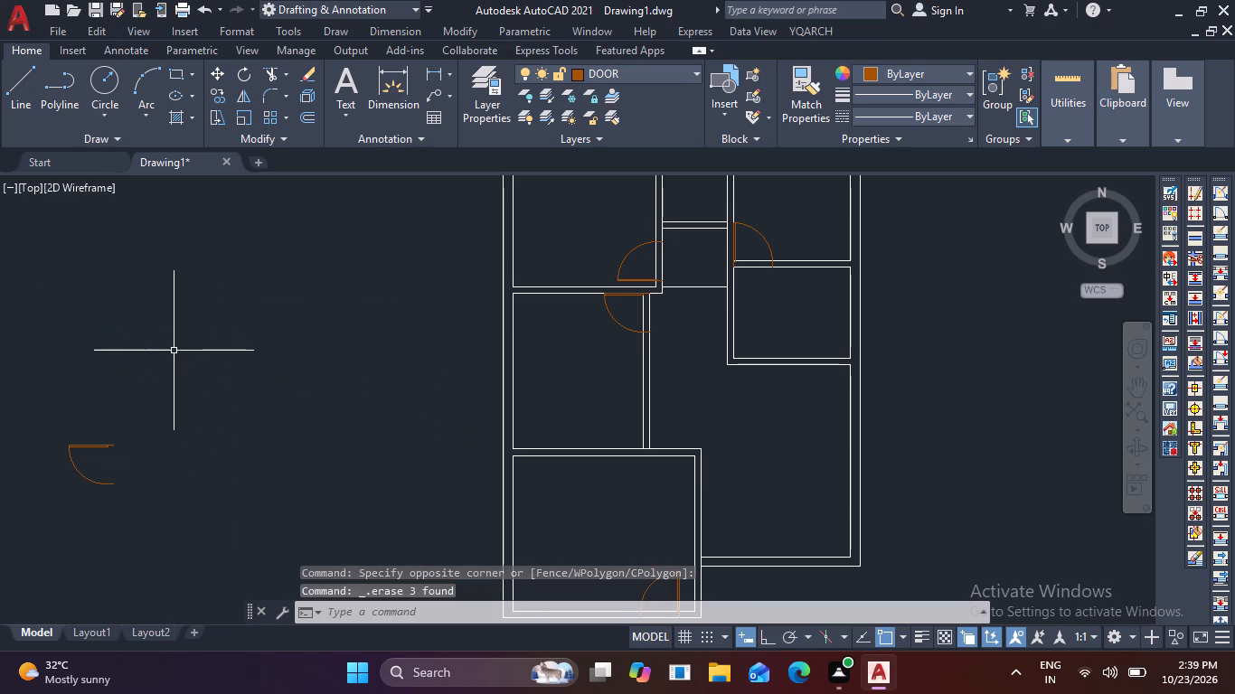
Scale the remaining spare door beside the plan from its upper hinge corner by reference, making its opening width 2'5".
scroll(125, 514, "up", 2)
middle_click_drag(188, 479, 317, 491)
left_click(293, 499)
left_click(178, 424)
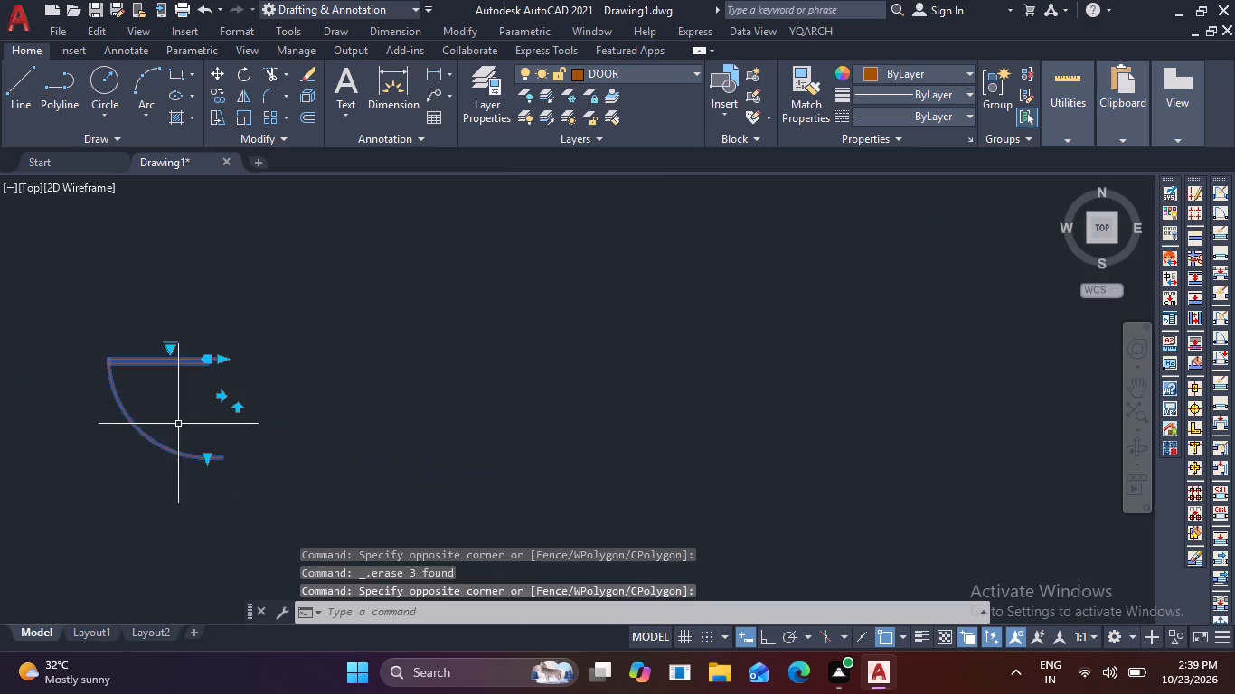
key("s")
key("c")
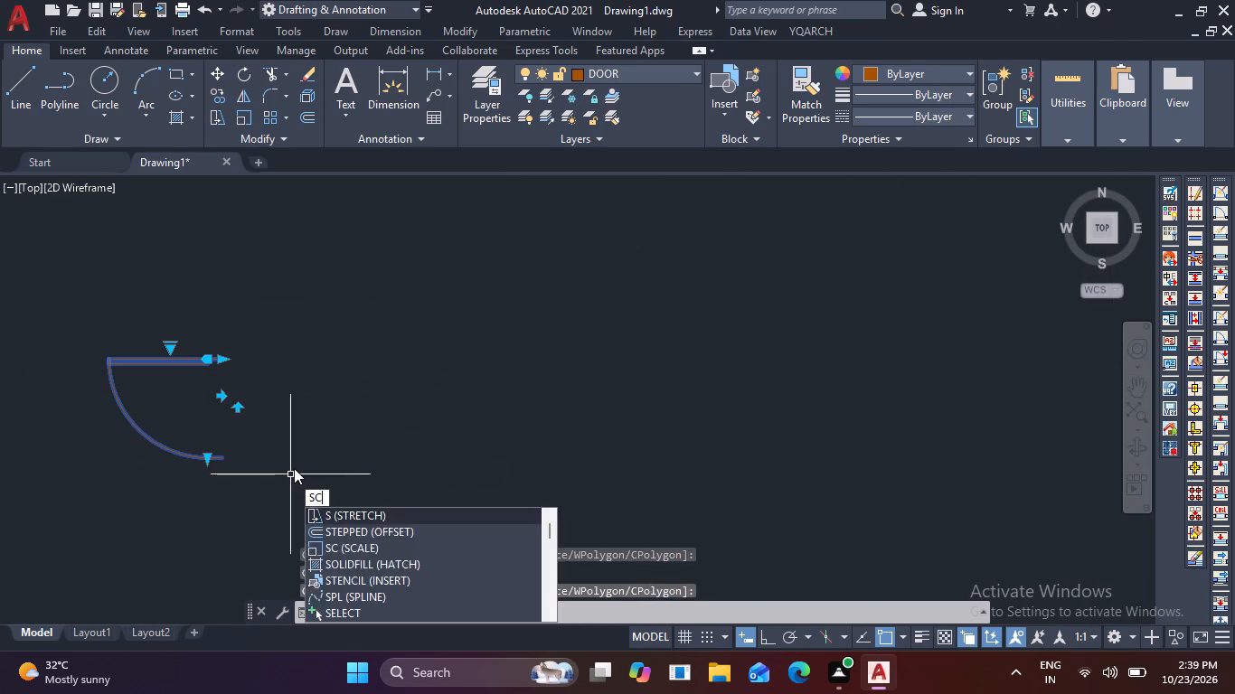
key("space")
left_click(225, 354)
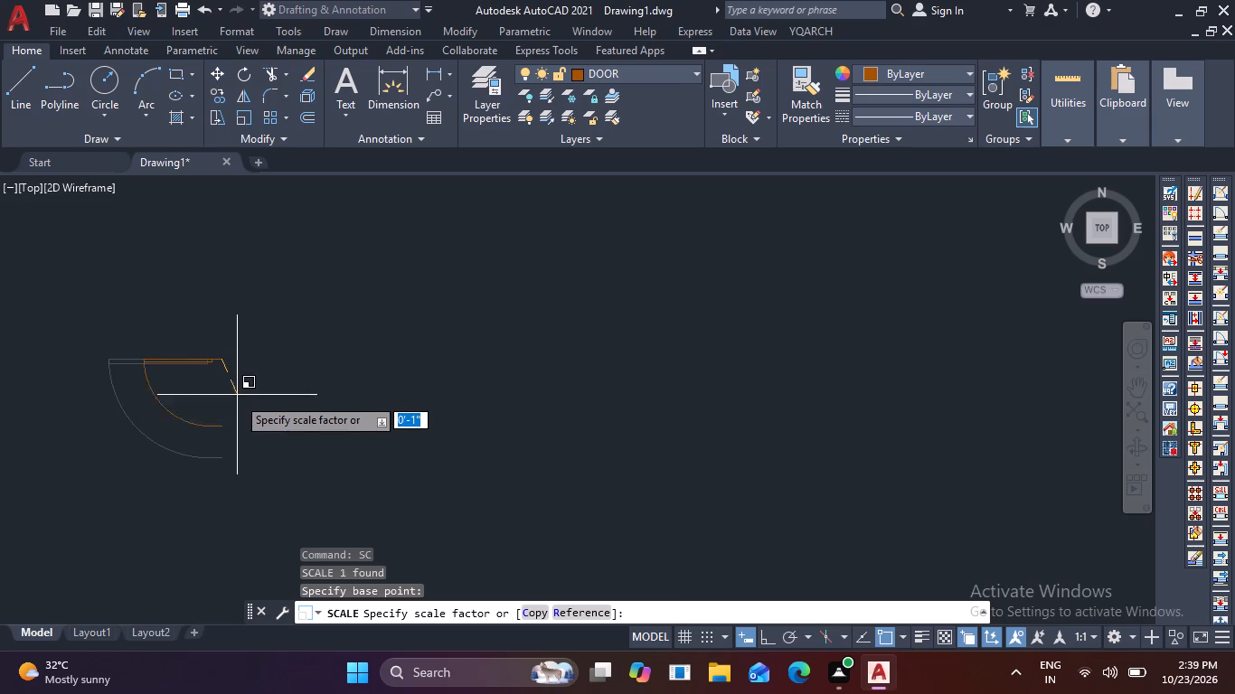
left_click(570, 610)
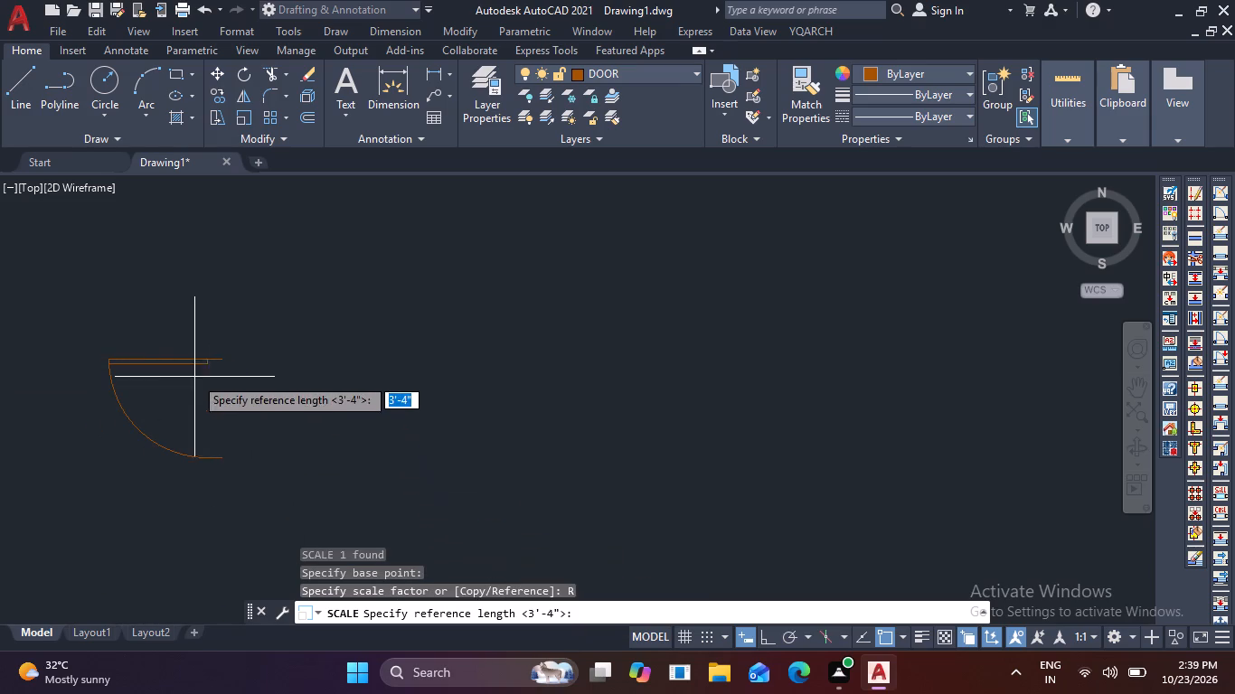
left_click(223, 358)
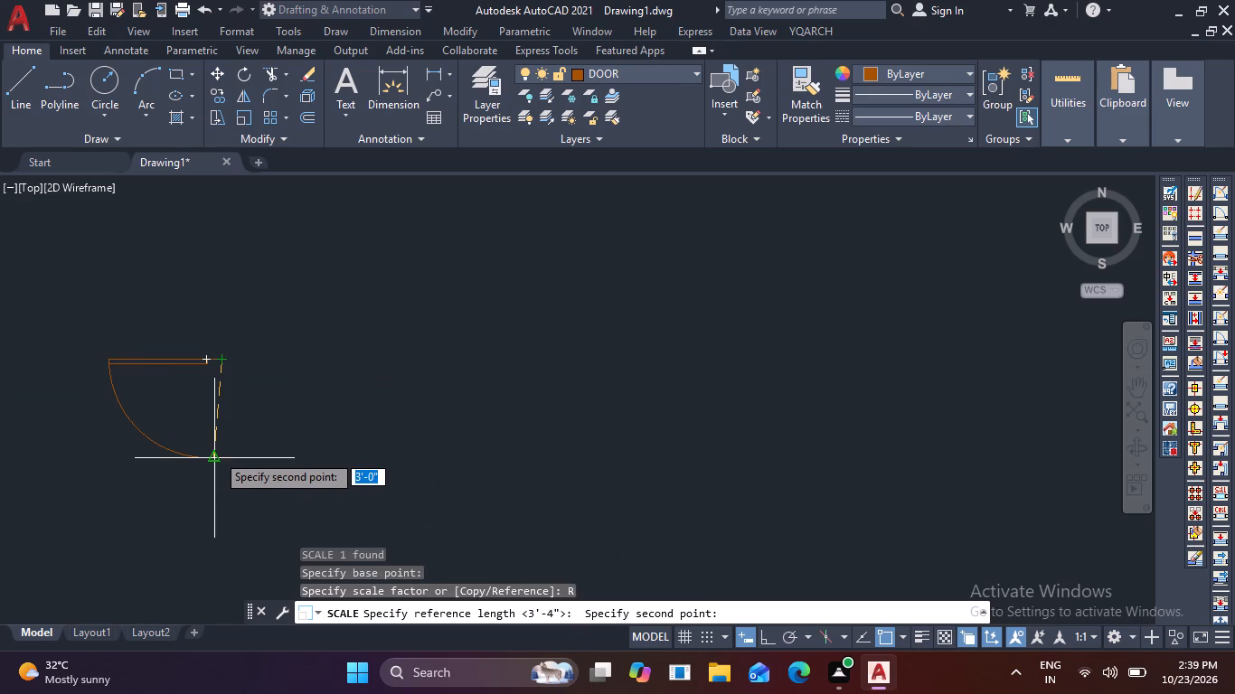
left_click(222, 455)
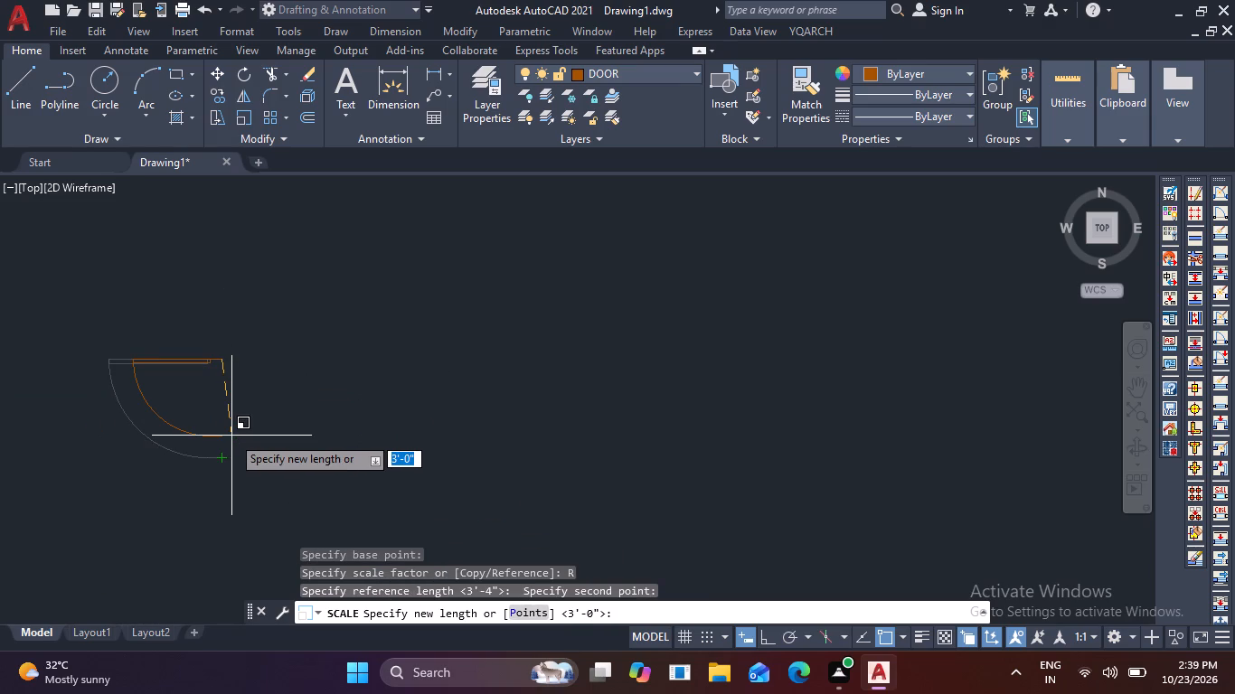
key("2")
key("apostrophe")
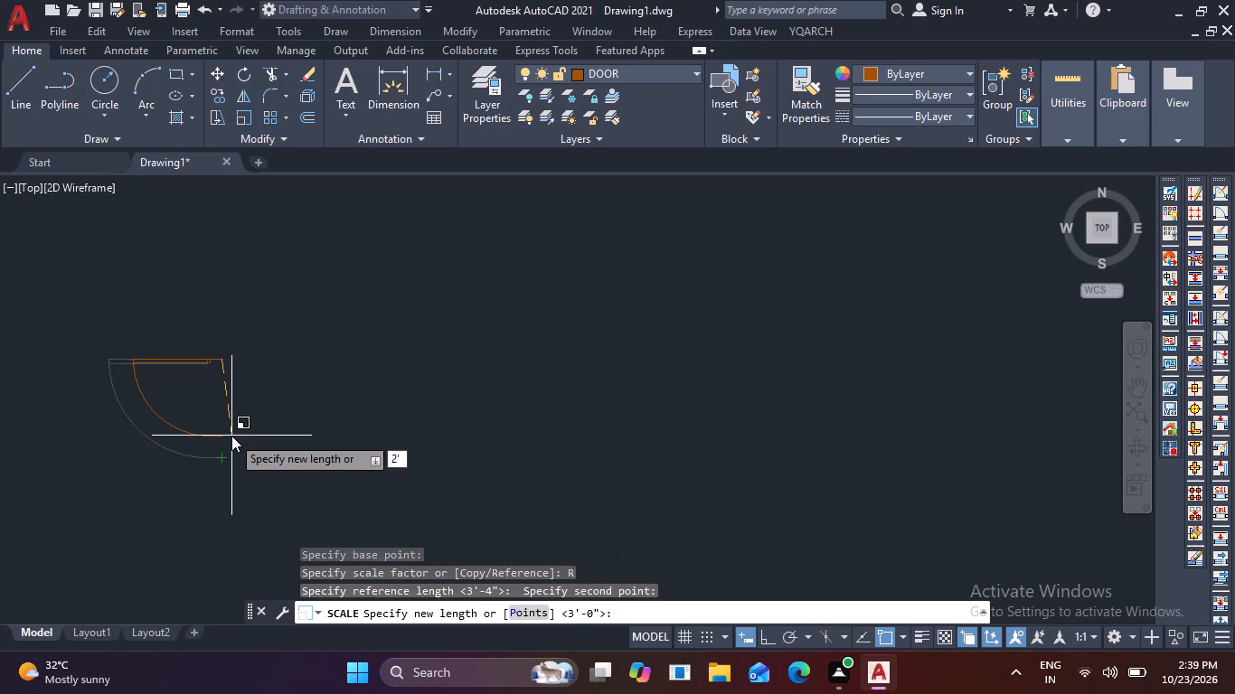
key("5")
key("Return")
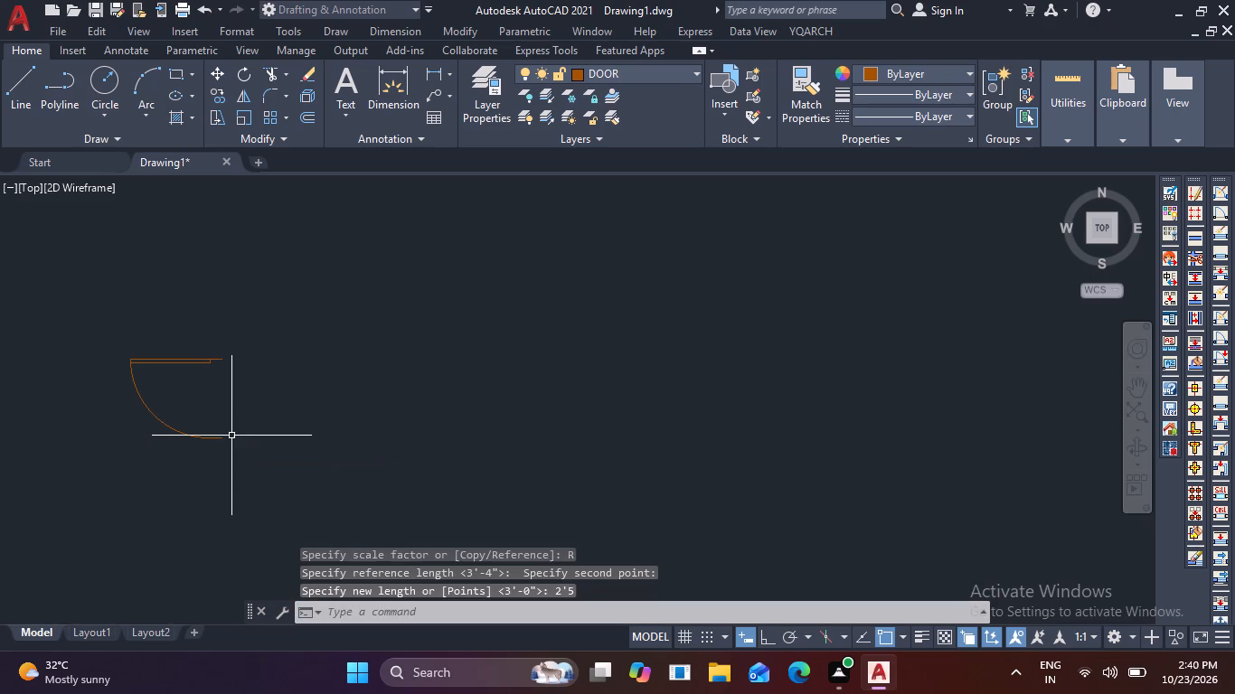
Mirror the rescaled spare door about a vertical line on its open side, keeping the original.
left_click(249, 367)
left_click(231, 356)
left_click(269, 363)
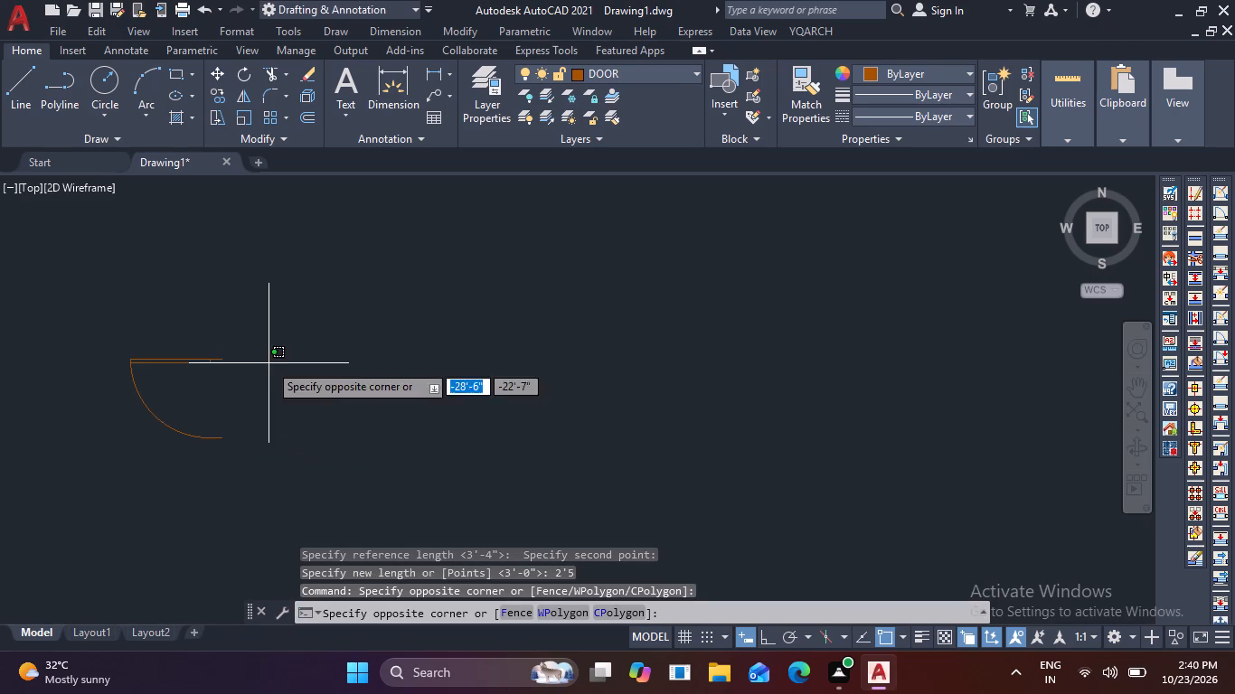
left_click(181, 336)
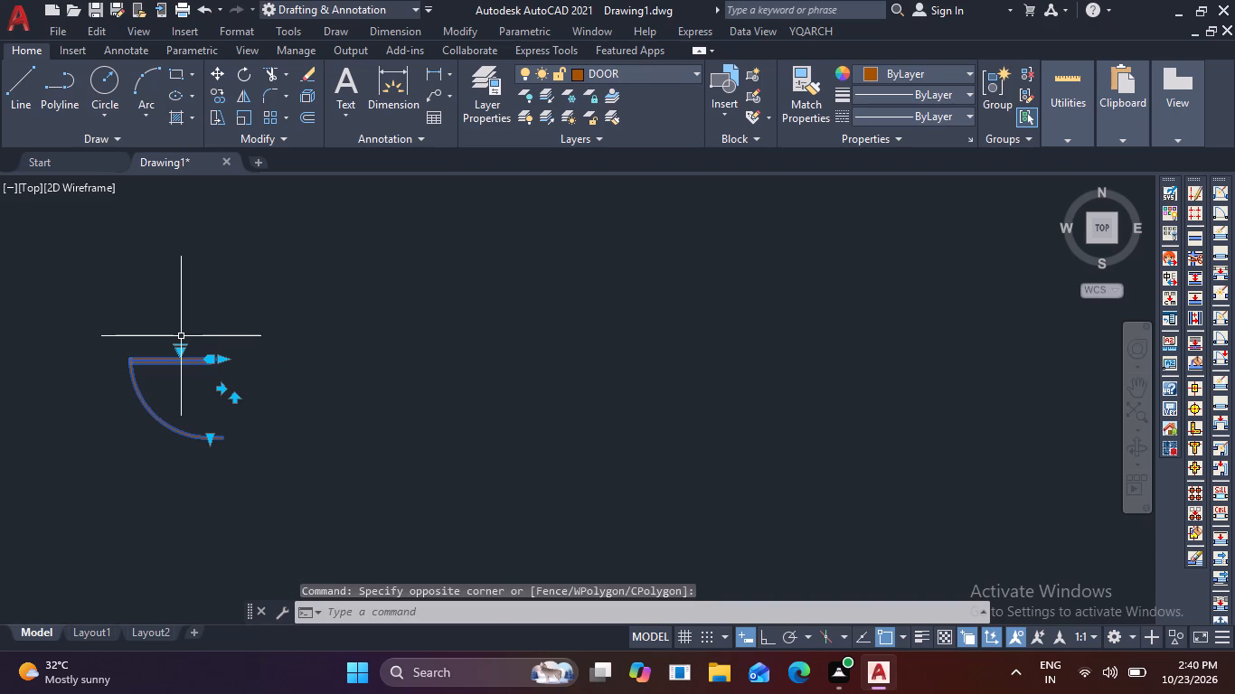
type("MI")
key("space")
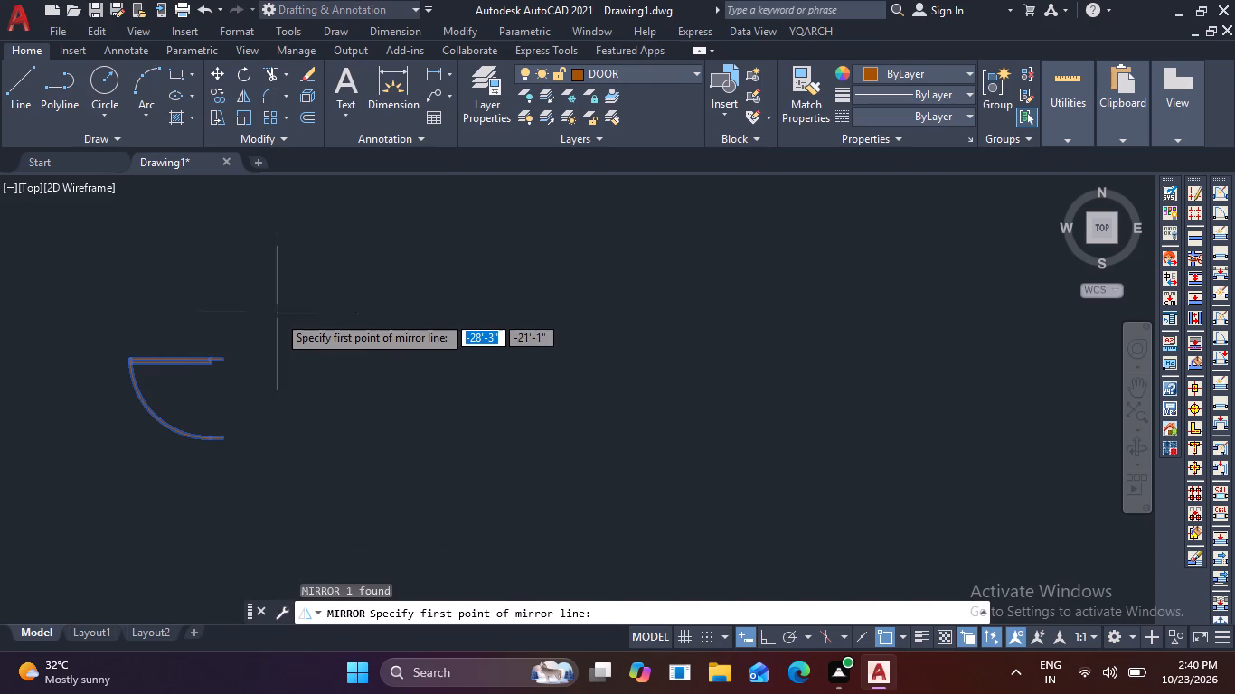
left_click(278, 314)
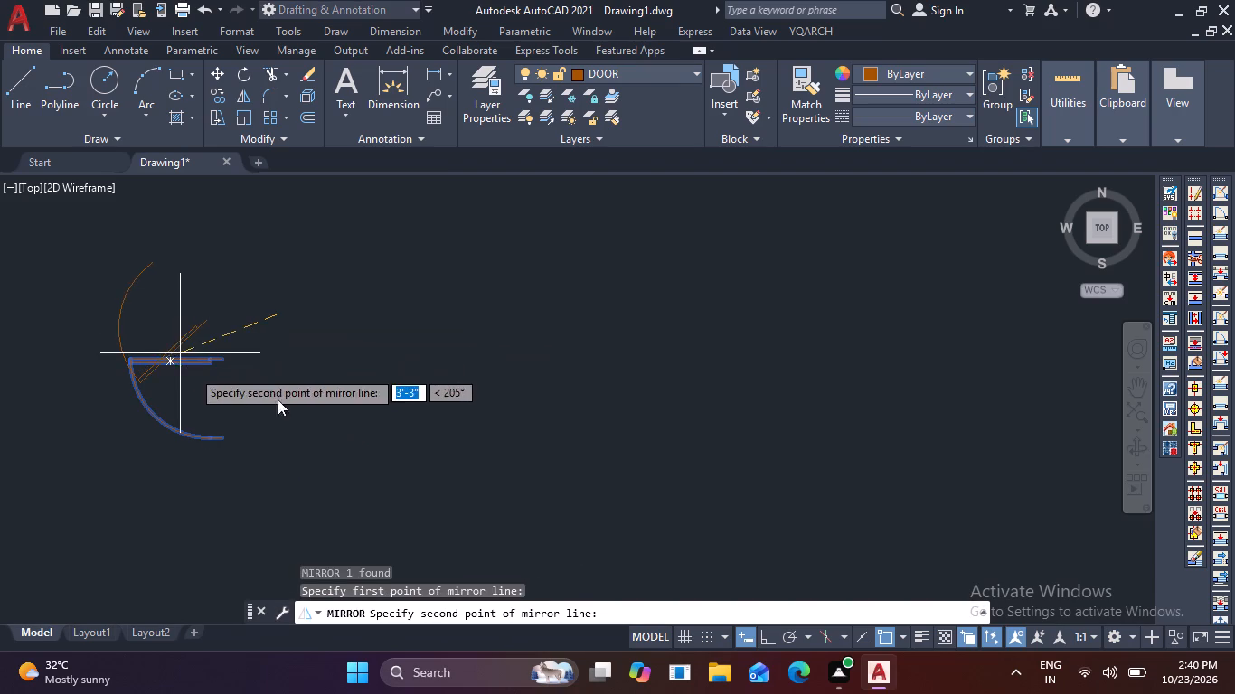
key("F8")
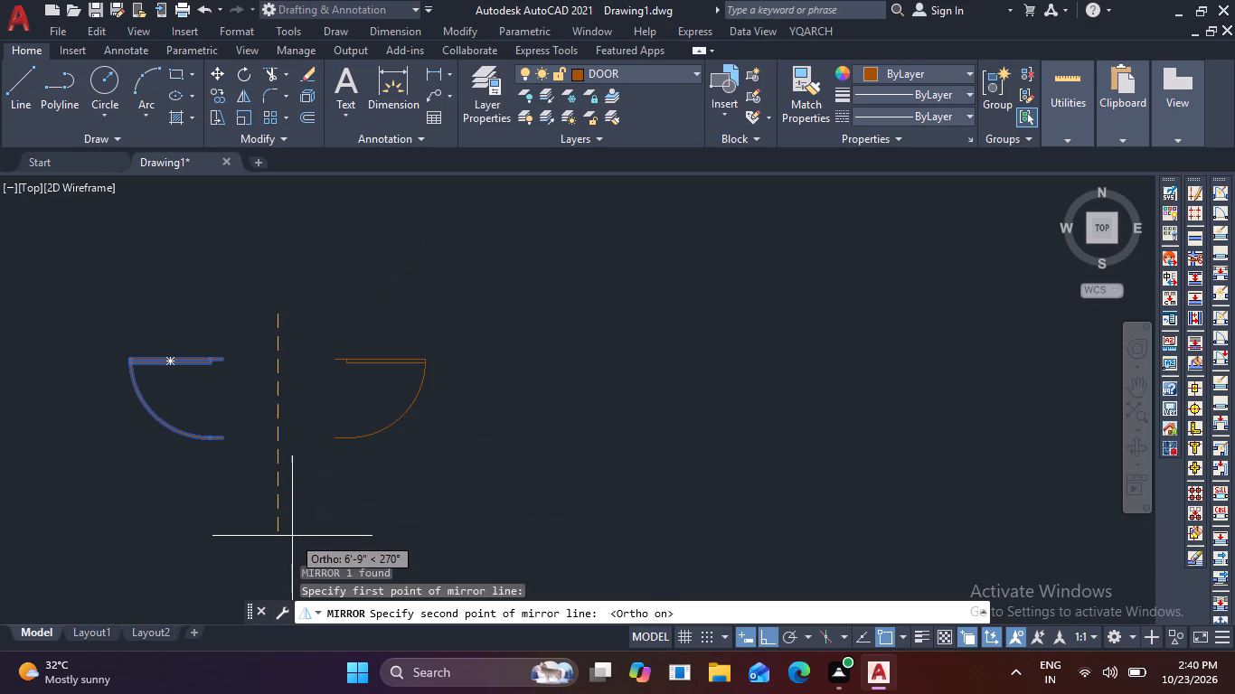
left_click(291, 536)
key("space")
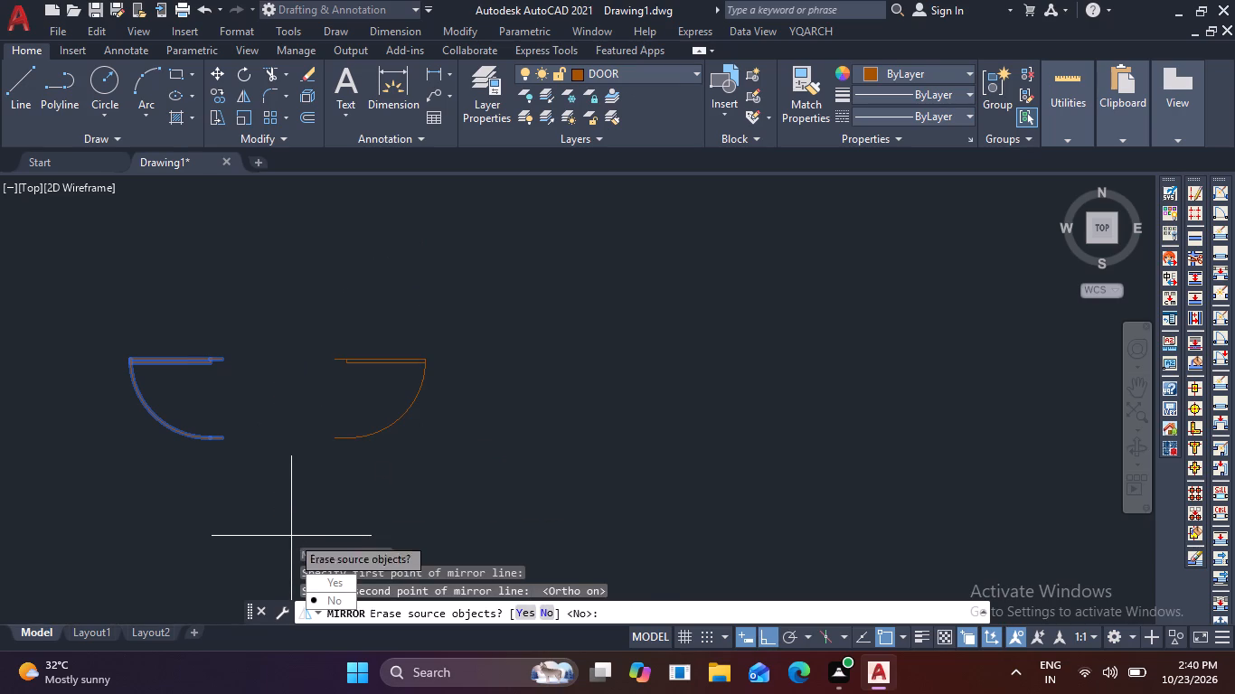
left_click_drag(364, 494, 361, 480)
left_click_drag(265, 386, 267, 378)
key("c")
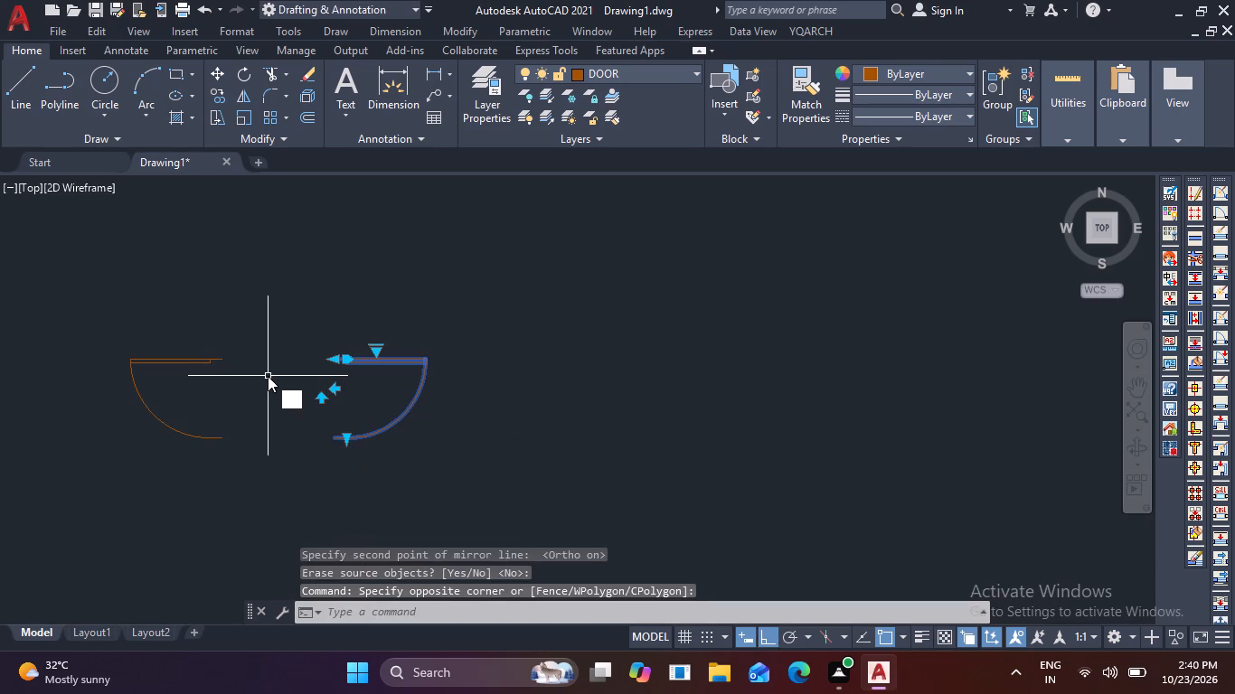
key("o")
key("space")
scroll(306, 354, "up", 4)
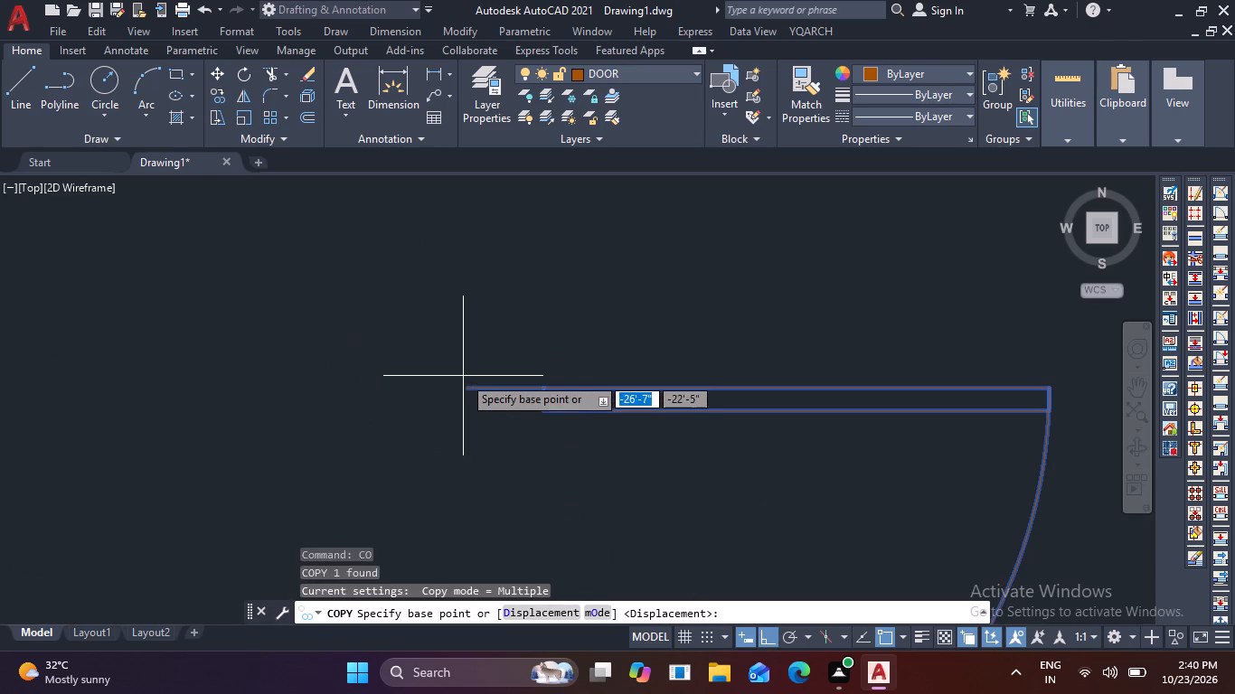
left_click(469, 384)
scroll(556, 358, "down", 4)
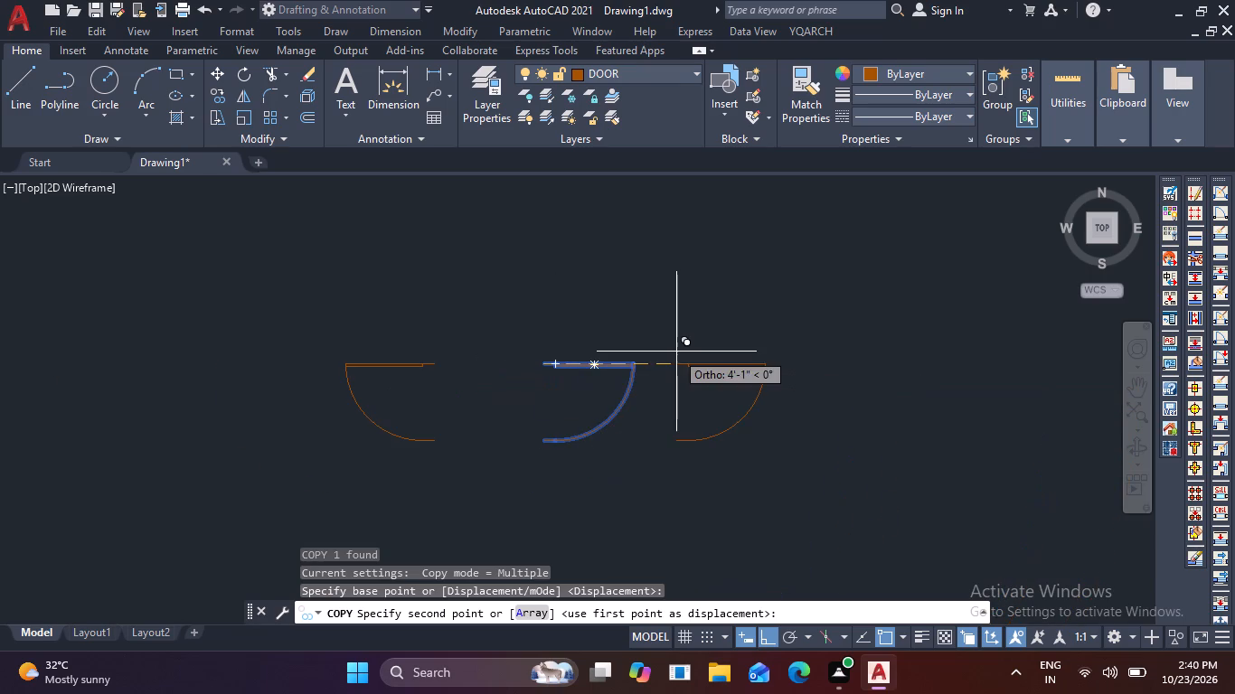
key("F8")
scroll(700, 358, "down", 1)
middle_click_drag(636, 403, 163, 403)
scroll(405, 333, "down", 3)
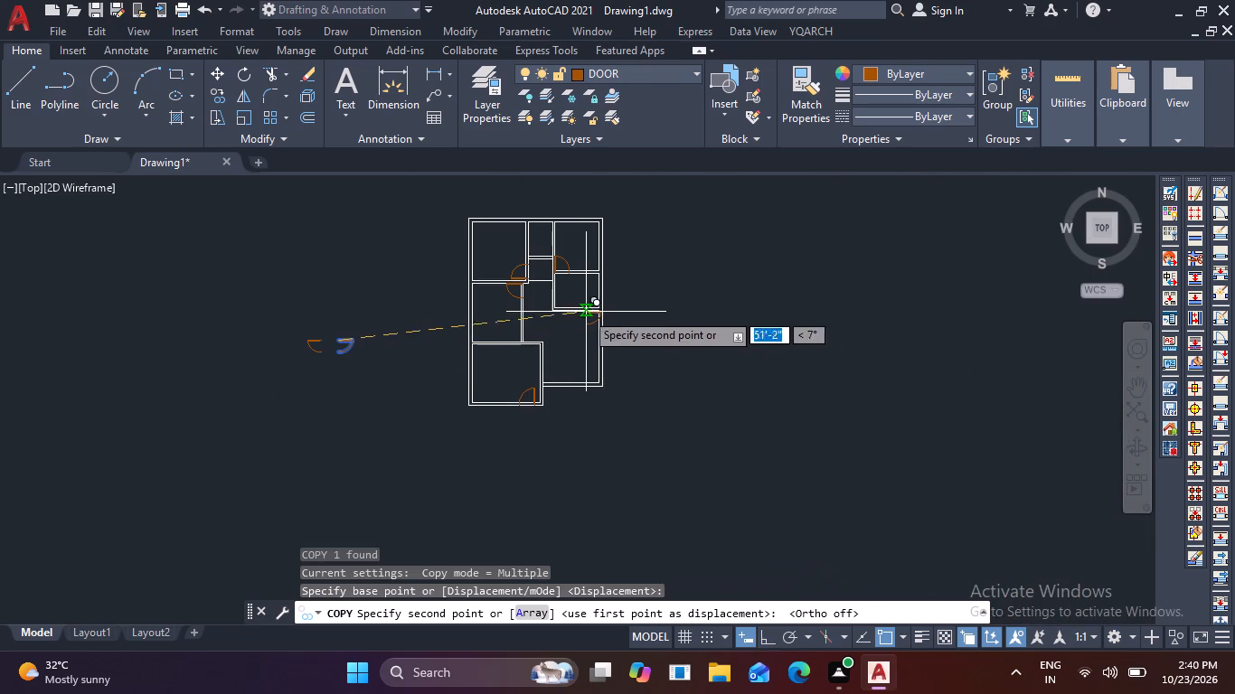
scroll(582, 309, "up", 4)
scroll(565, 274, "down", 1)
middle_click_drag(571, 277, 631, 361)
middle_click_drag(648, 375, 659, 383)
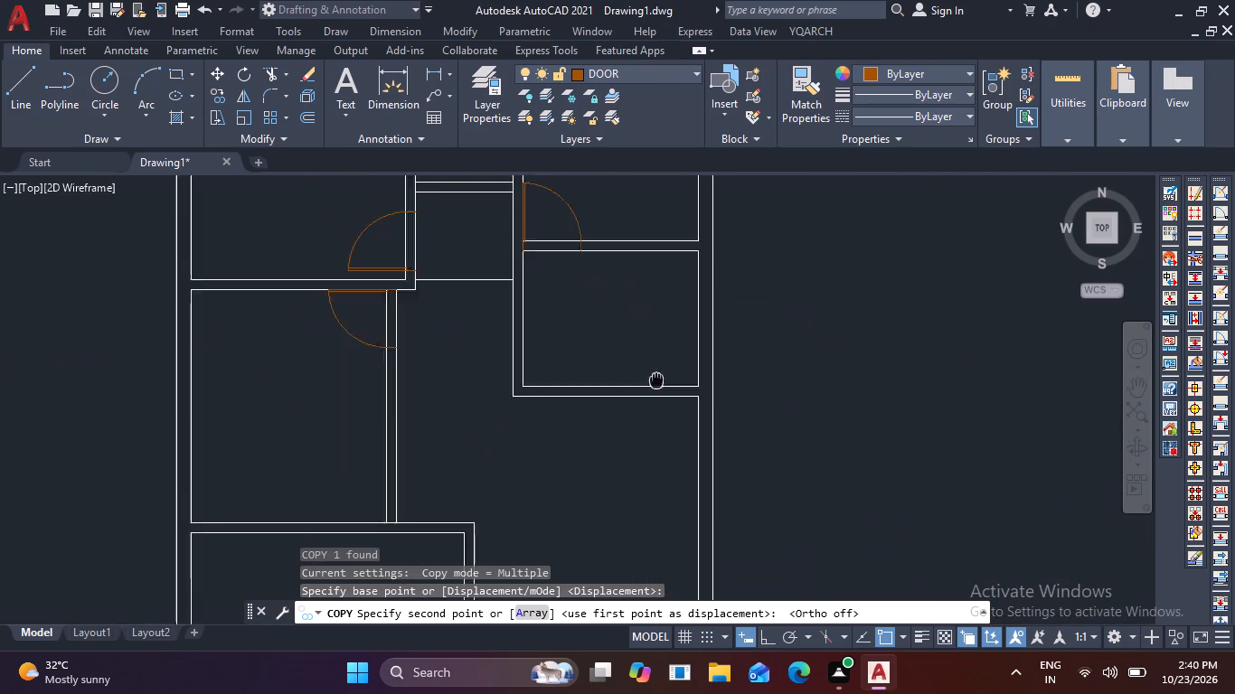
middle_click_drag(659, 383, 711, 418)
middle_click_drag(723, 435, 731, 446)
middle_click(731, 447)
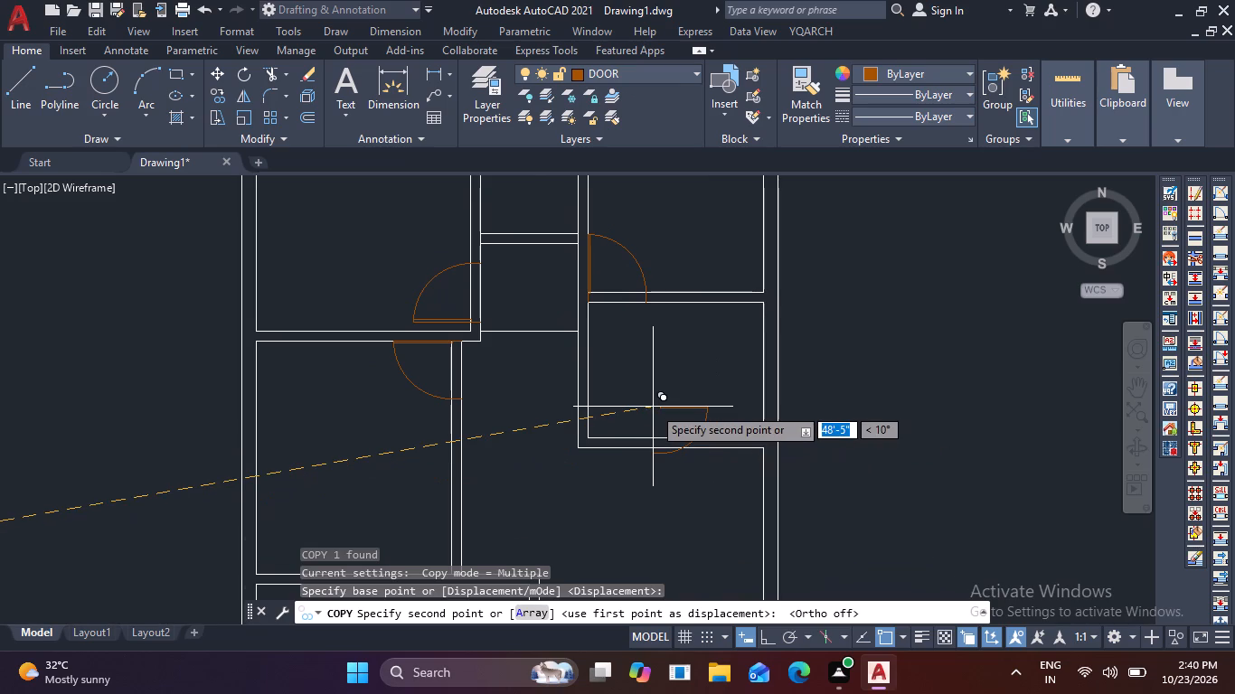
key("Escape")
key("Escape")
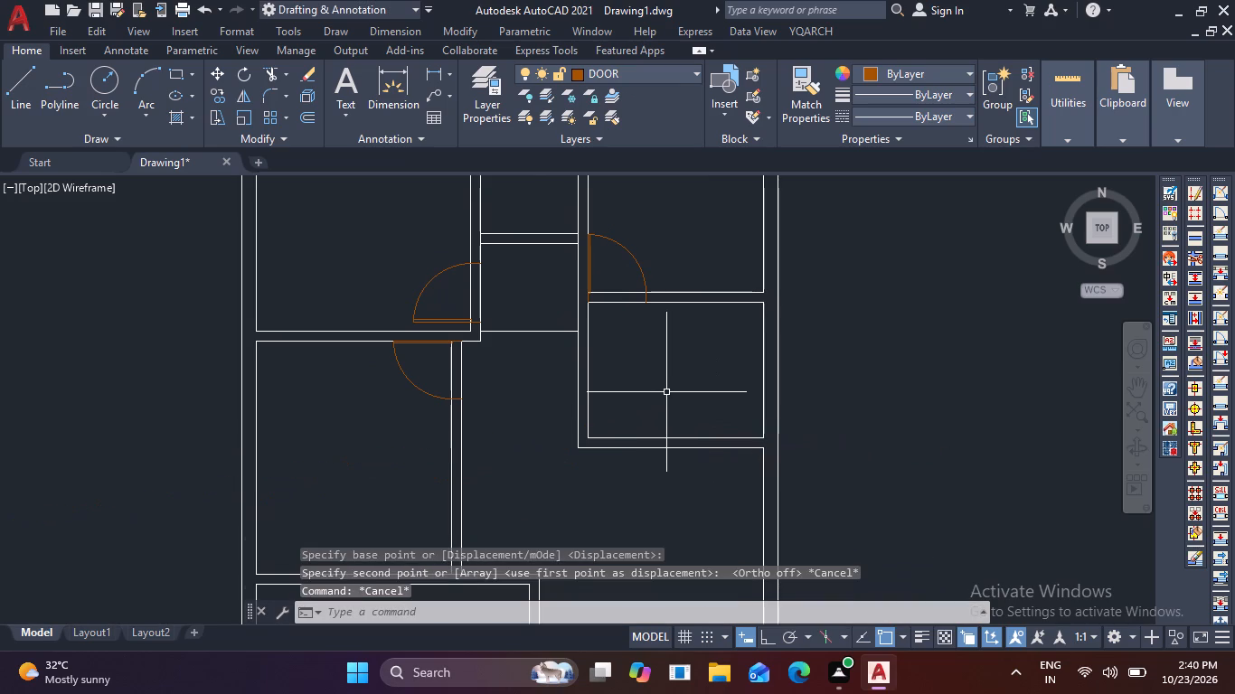
Offset the middle-right room's right wall line 5' into the room, and offset that line 6" leftward to form a partition.
key("o")
key("Return")
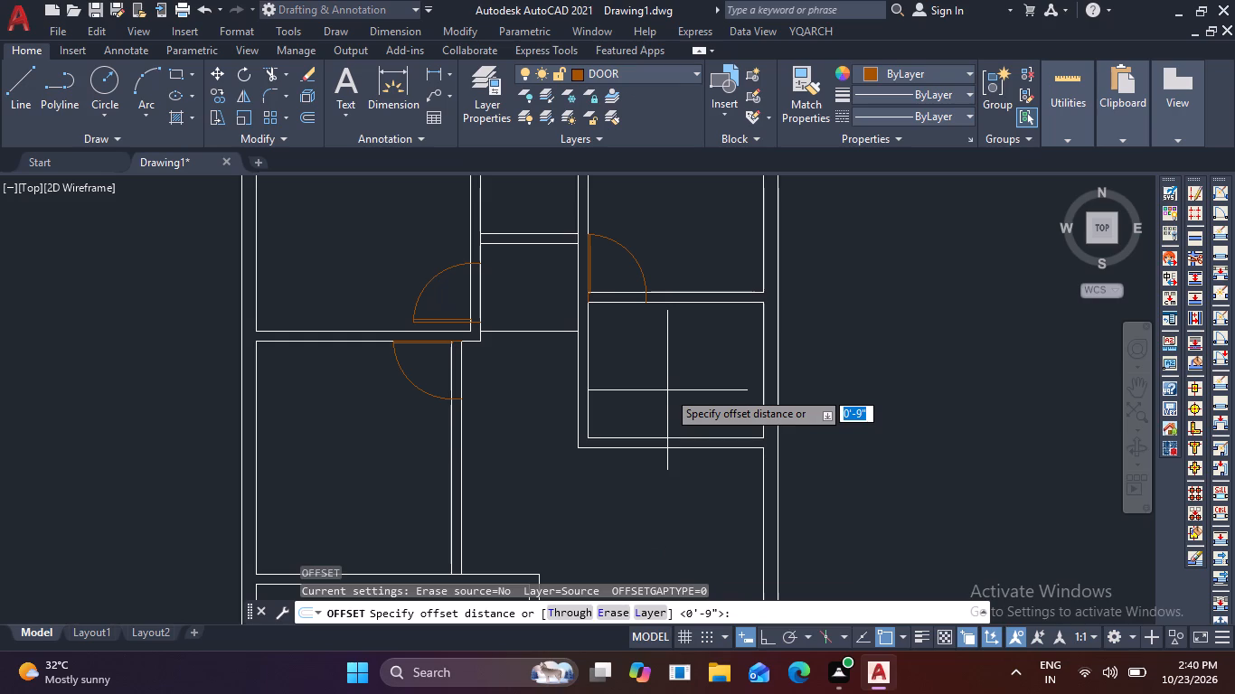
type("5'")
key("Return")
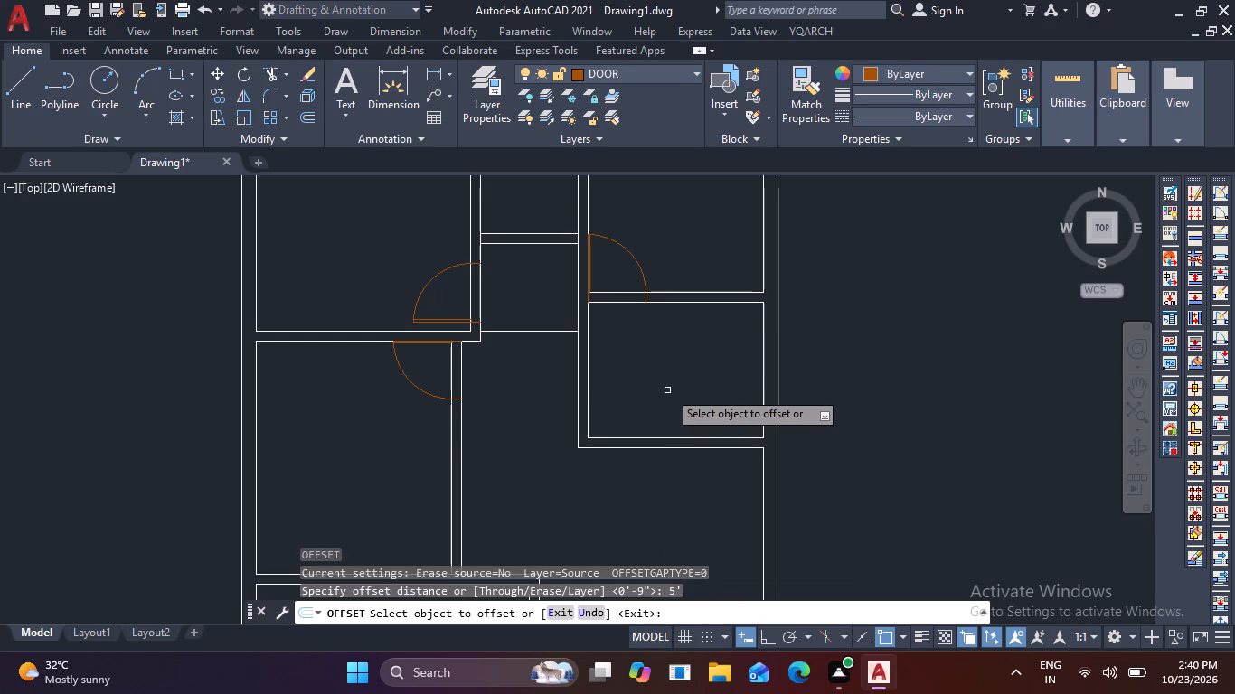
left_click(767, 352)
left_click(764, 357)
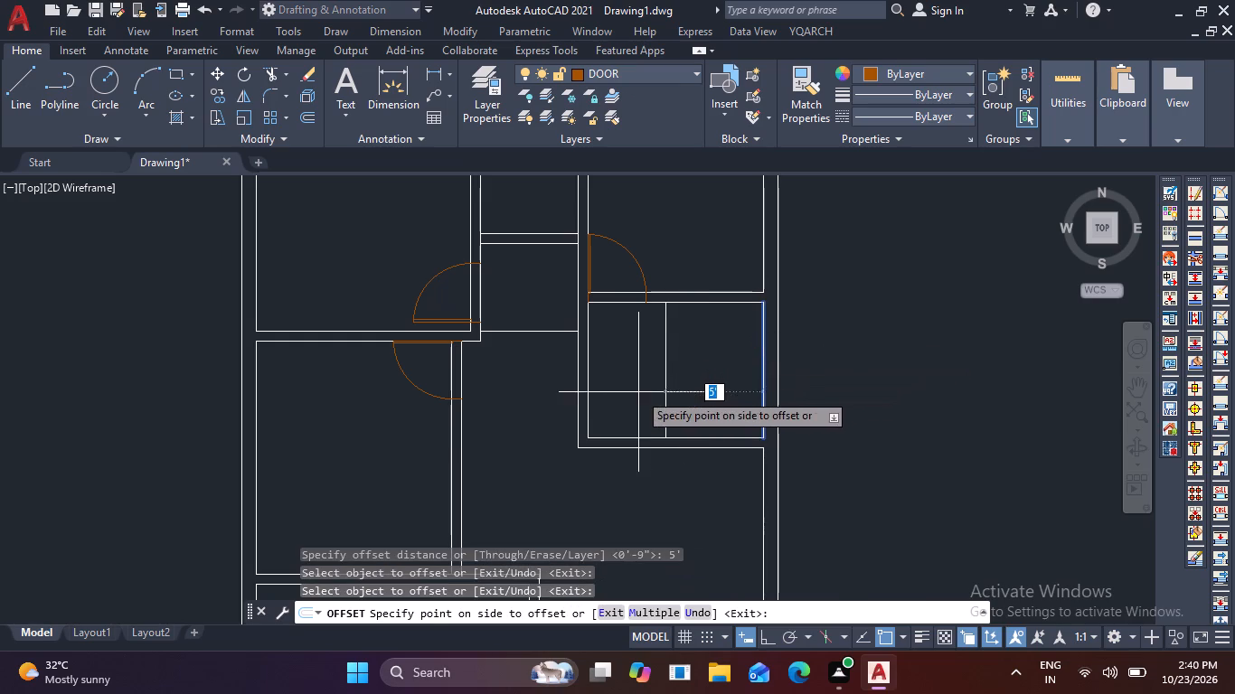
left_click(638, 392)
left_click(668, 375)
left_click(666, 375)
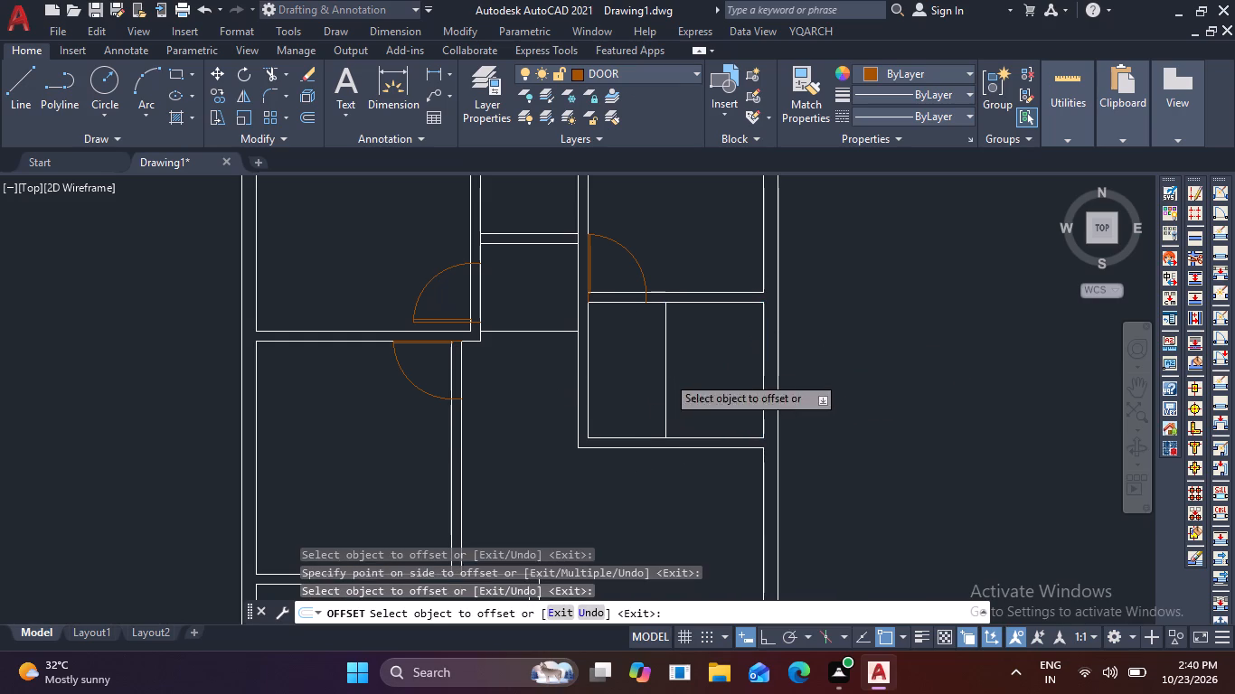
type("6")
key("space")
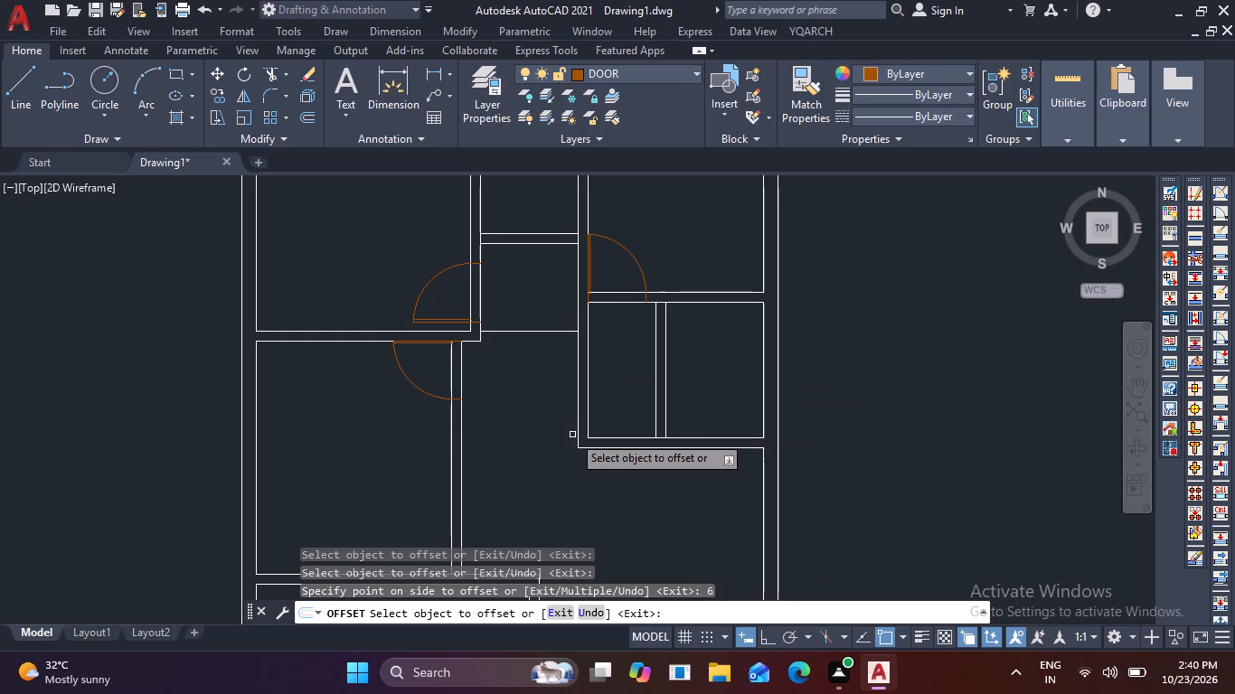
key("Escape")
key("Escape")
key("Escape")
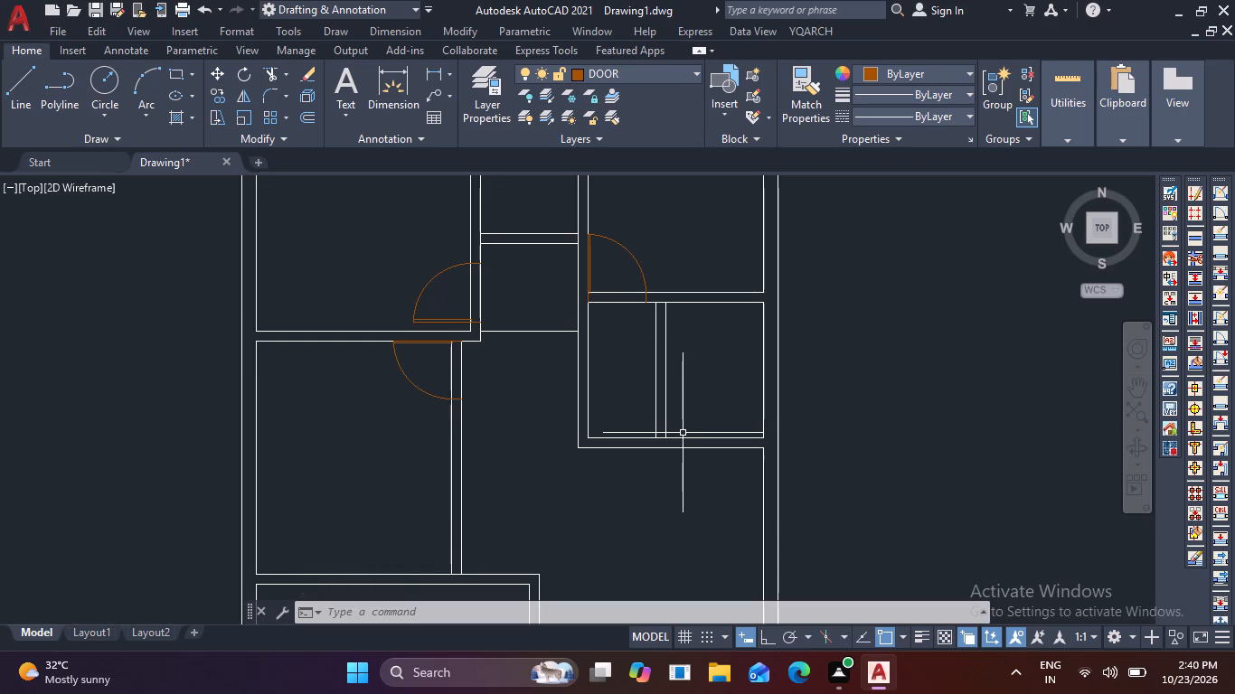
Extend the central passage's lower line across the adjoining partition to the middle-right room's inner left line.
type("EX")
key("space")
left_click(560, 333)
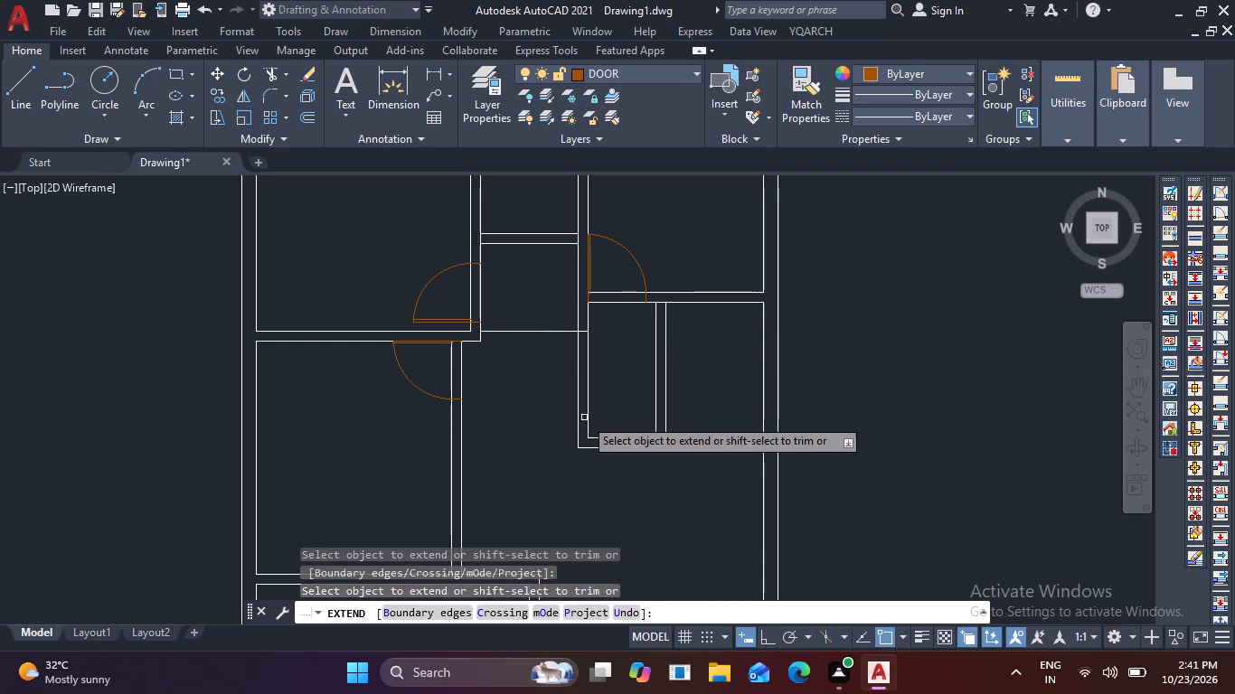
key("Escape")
Extend the new partition's left line to the bottom wall's outer line, and trim the old bottom and left walls beyond it.
type("TR")
key("space")
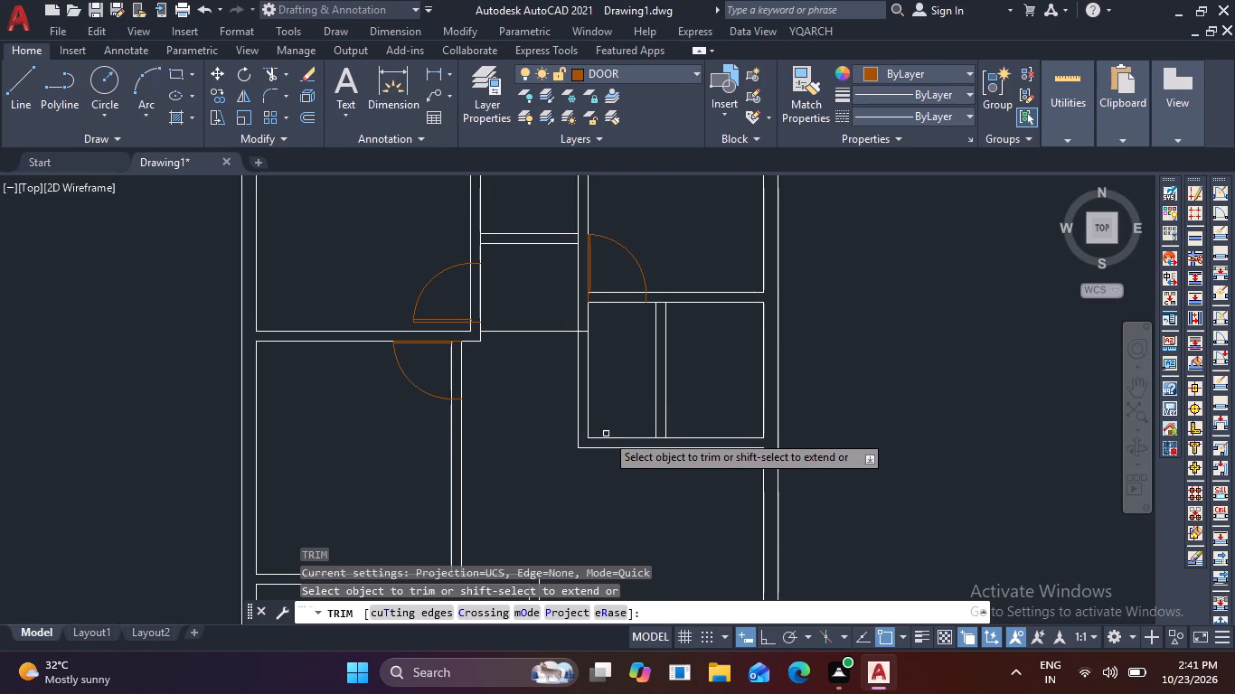
left_click(655, 425, "shift")
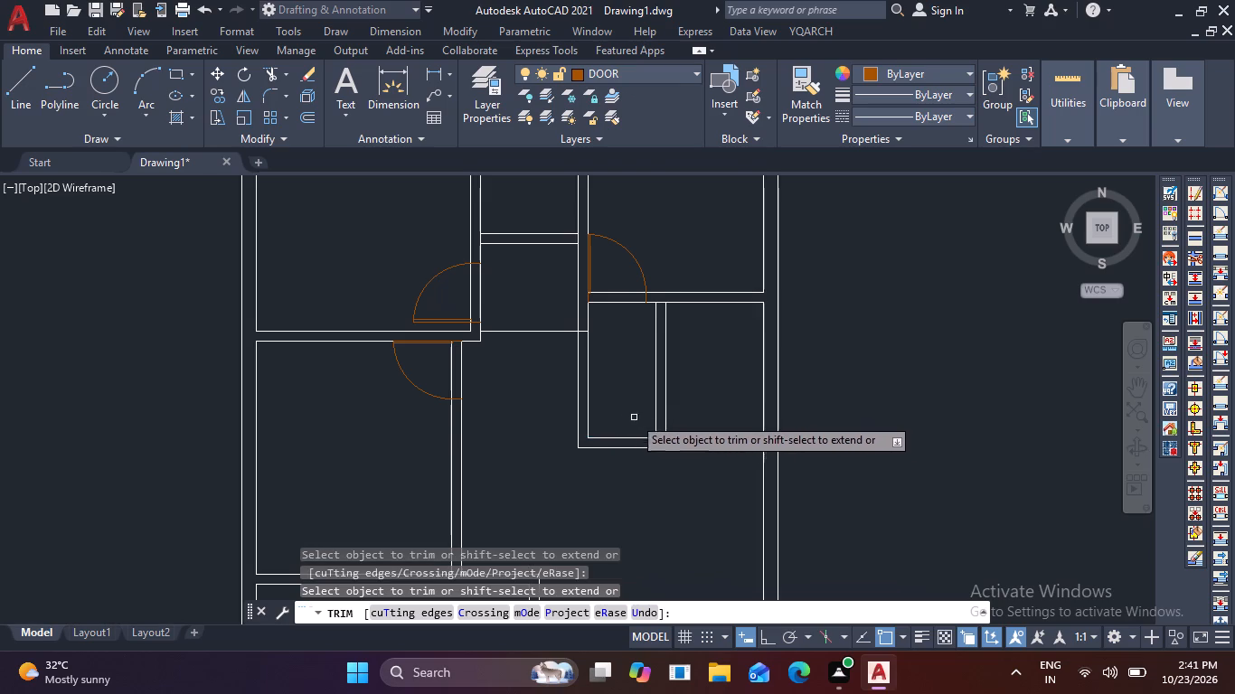
left_click_drag(626, 410, 624, 464)
left_click_drag(608, 414, 559, 427)
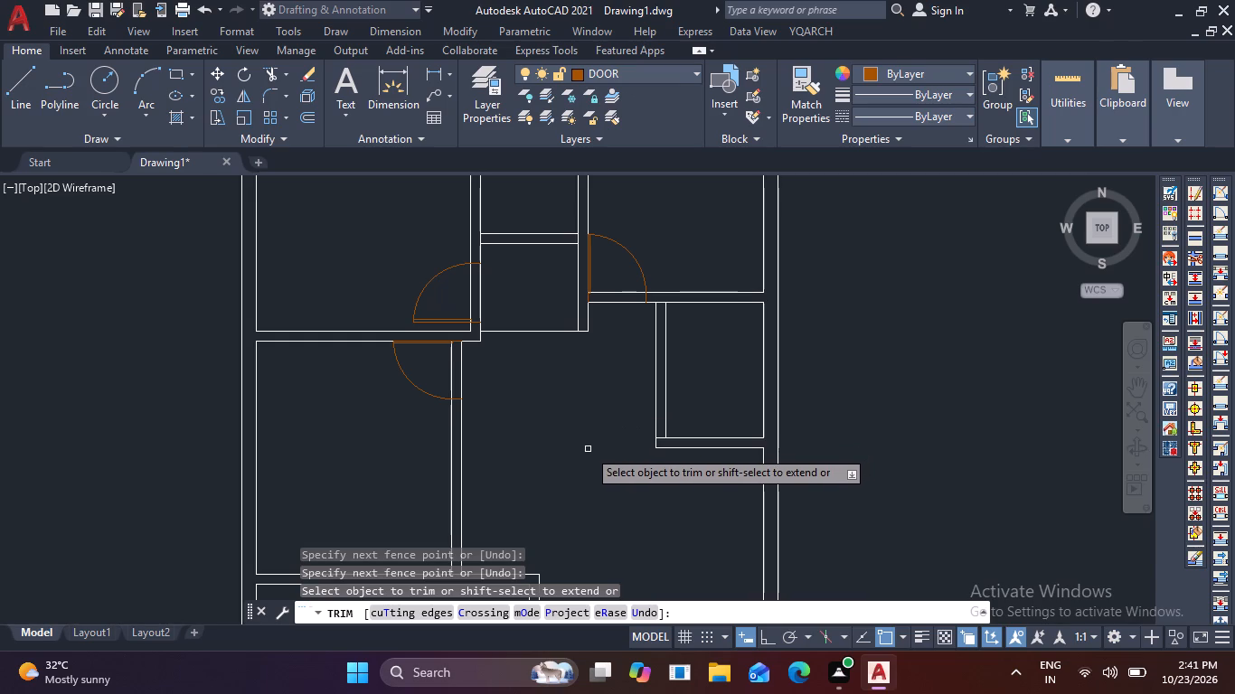
Extend the upper-right room's lower wall line to the passage wall's outer line, and trim the leftover wall stub and passage line below.
scroll(584, 333, "up", 1)
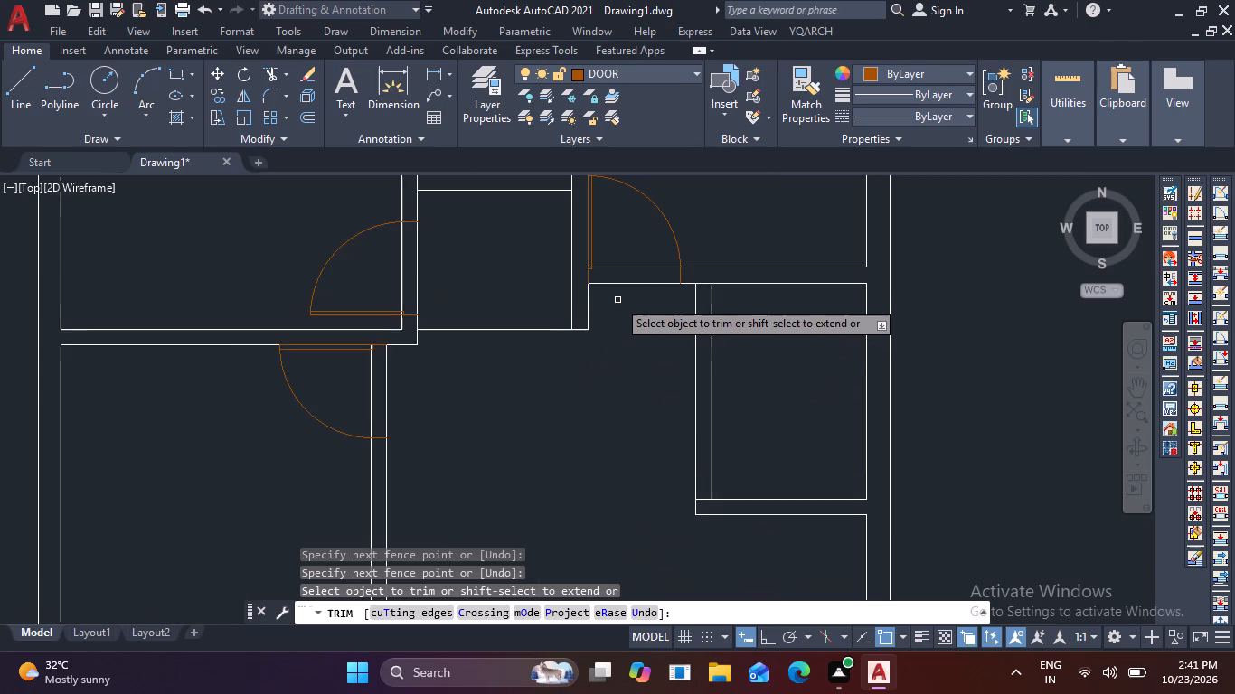
left_click(602, 286, "shift")
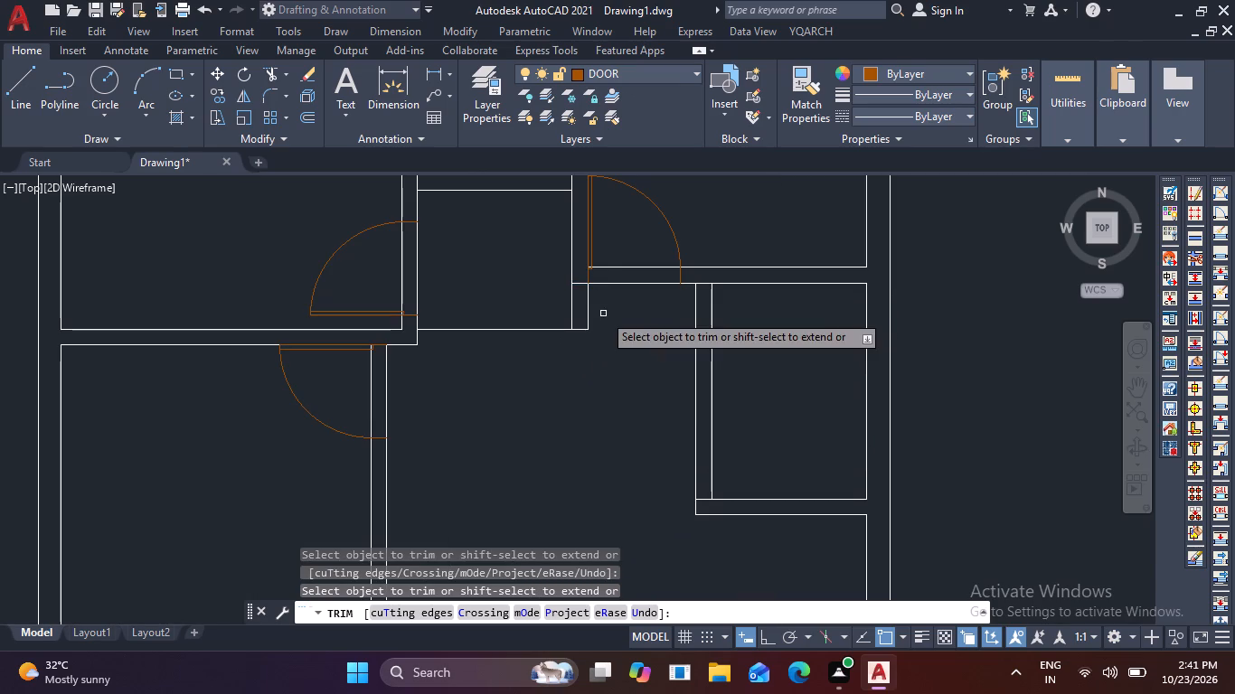
left_click_drag(603, 314, 566, 317)
left_click_drag(565, 305, 550, 367)
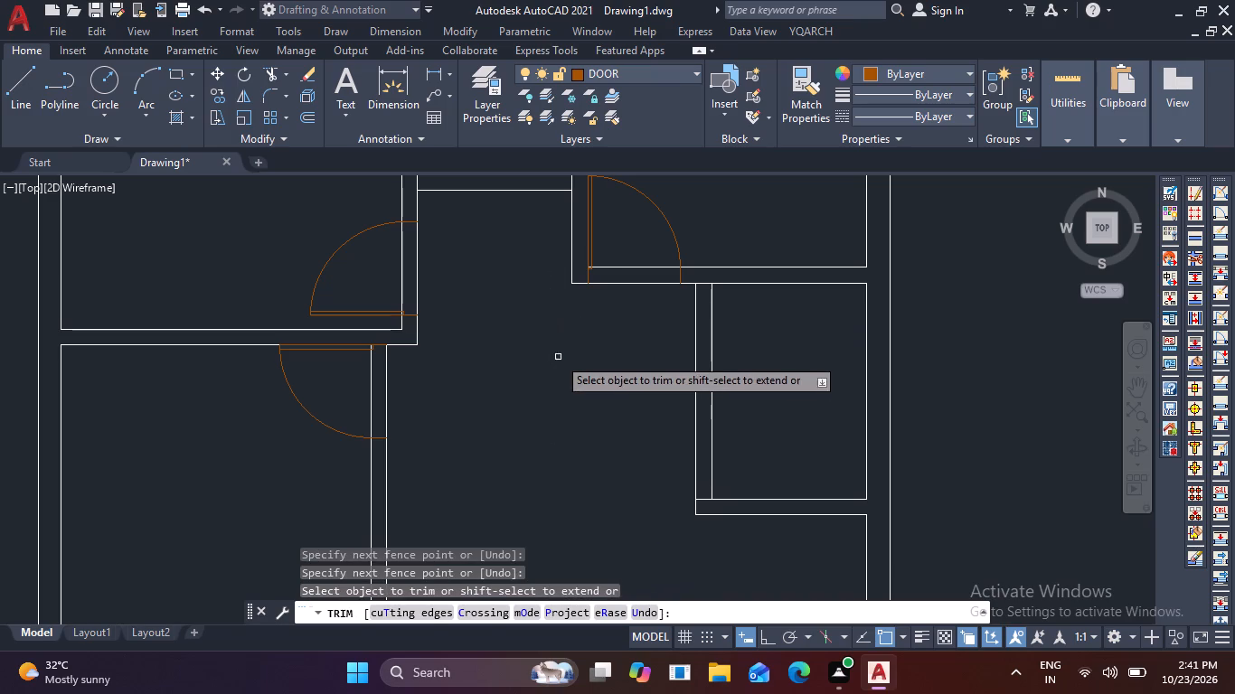
Copy the spare 2'5" door from its upper-left jamb corner to the top-left outer corner of the small middle-right room's left partition.
key("Escape")
scroll(584, 386, "down", 2)
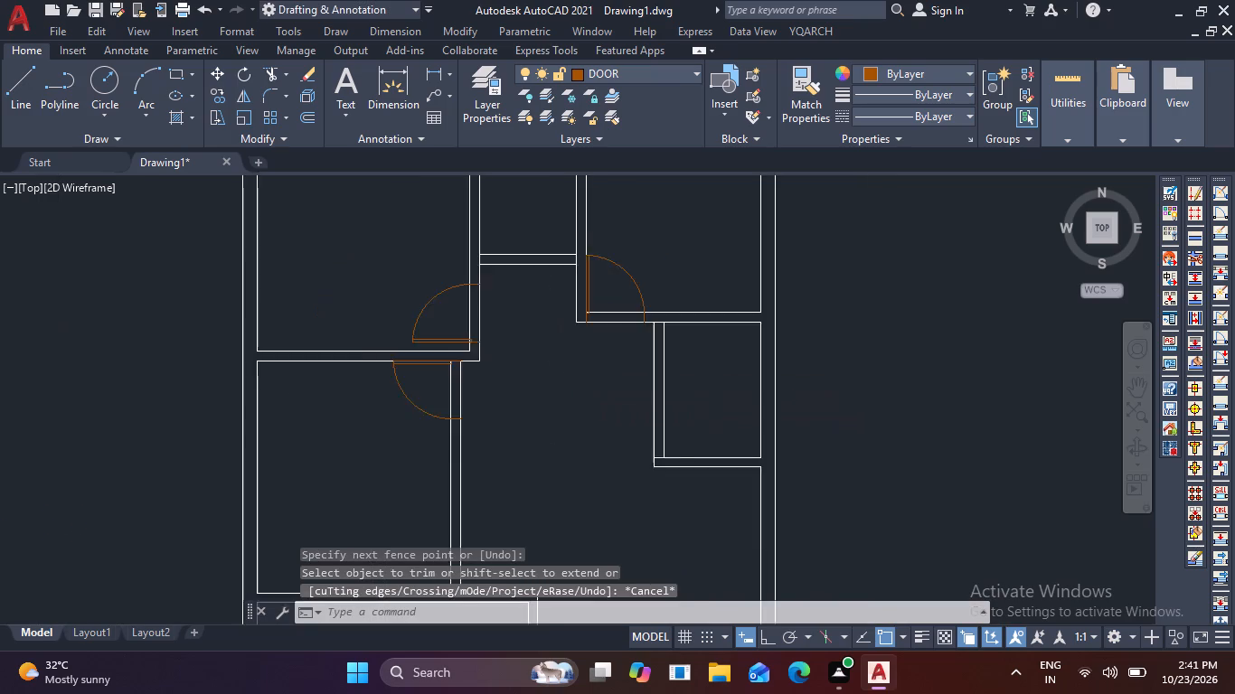
middle_click_drag(336, 475, 430, 401)
scroll(238, 458, "up", 2)
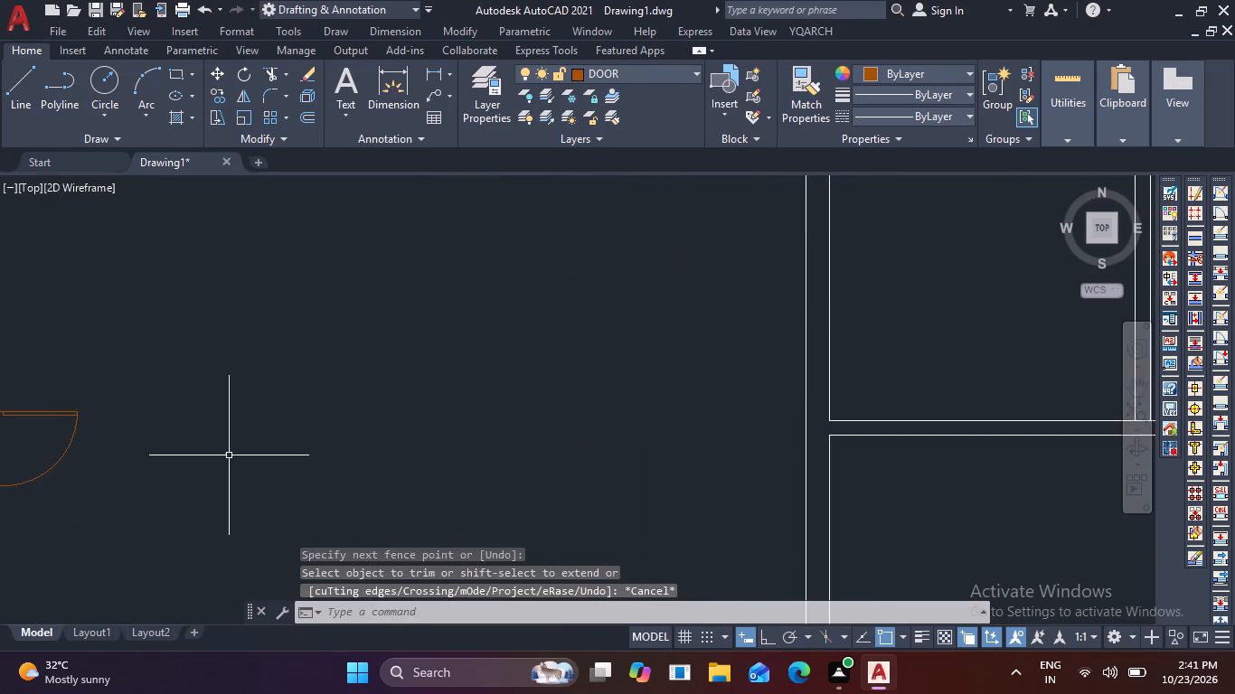
scroll(222, 455, "up", 1)
middle_click_drag(222, 461, 452, 461)
left_click_drag(272, 486, 257, 459)
left_click(203, 398)
type("CO")
key("space")
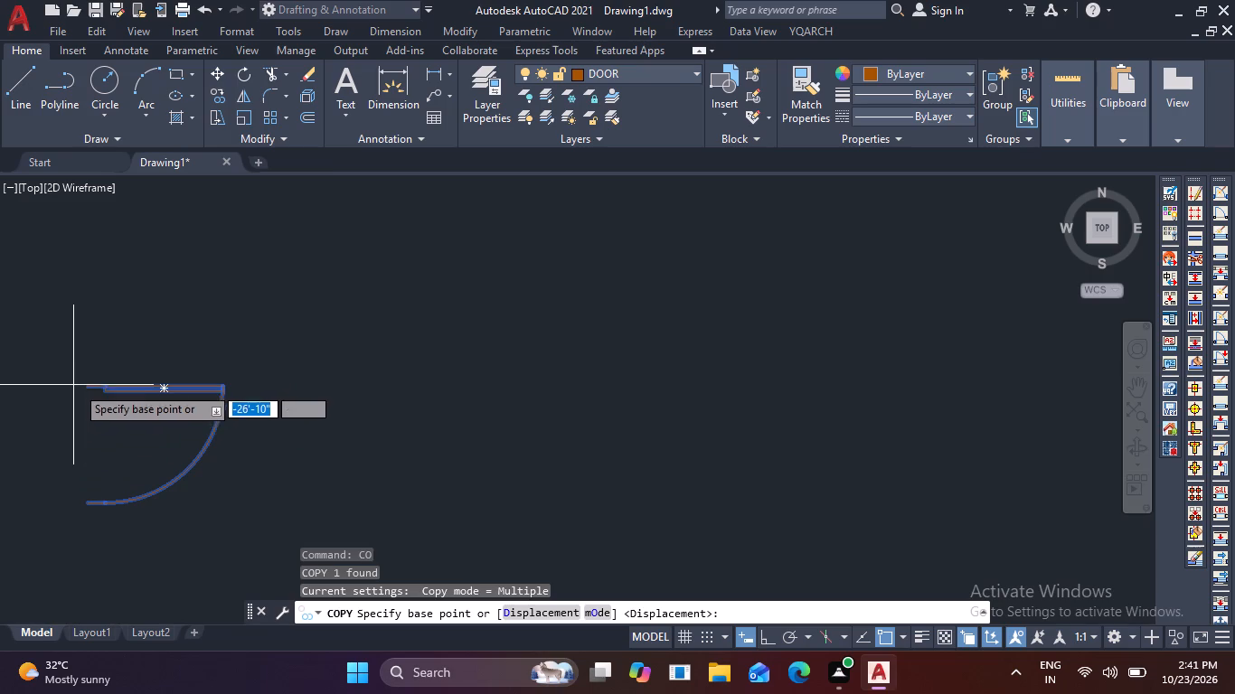
left_click(86, 387)
scroll(259, 343, "down", 4)
middle_click_drag(469, 322, 342, 374)
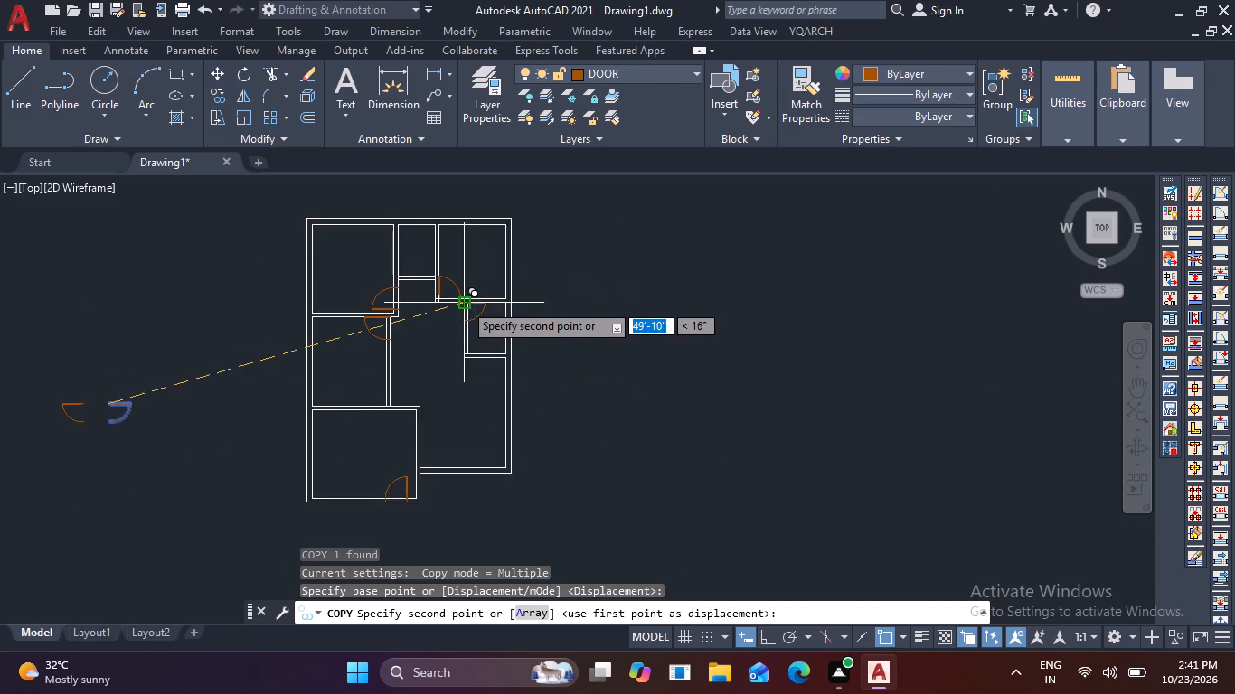
scroll(467, 300, "up", 5)
left_click(390, 321)
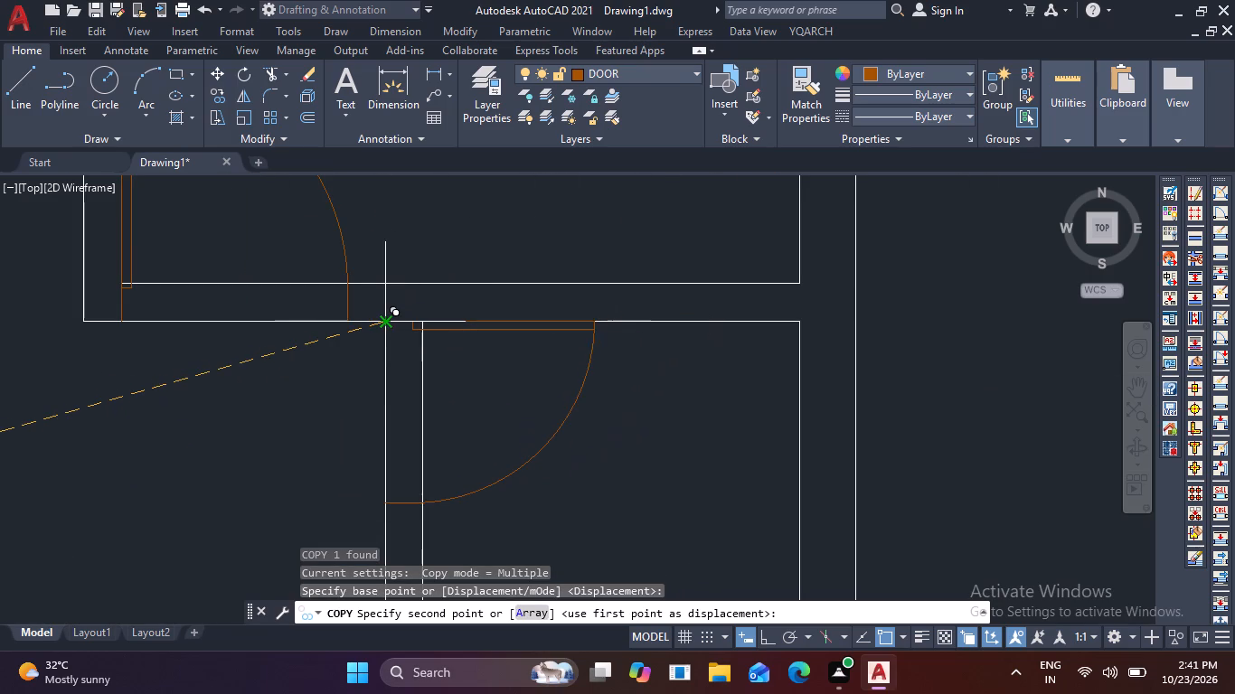
scroll(451, 331, "down", 3)
key("F1")
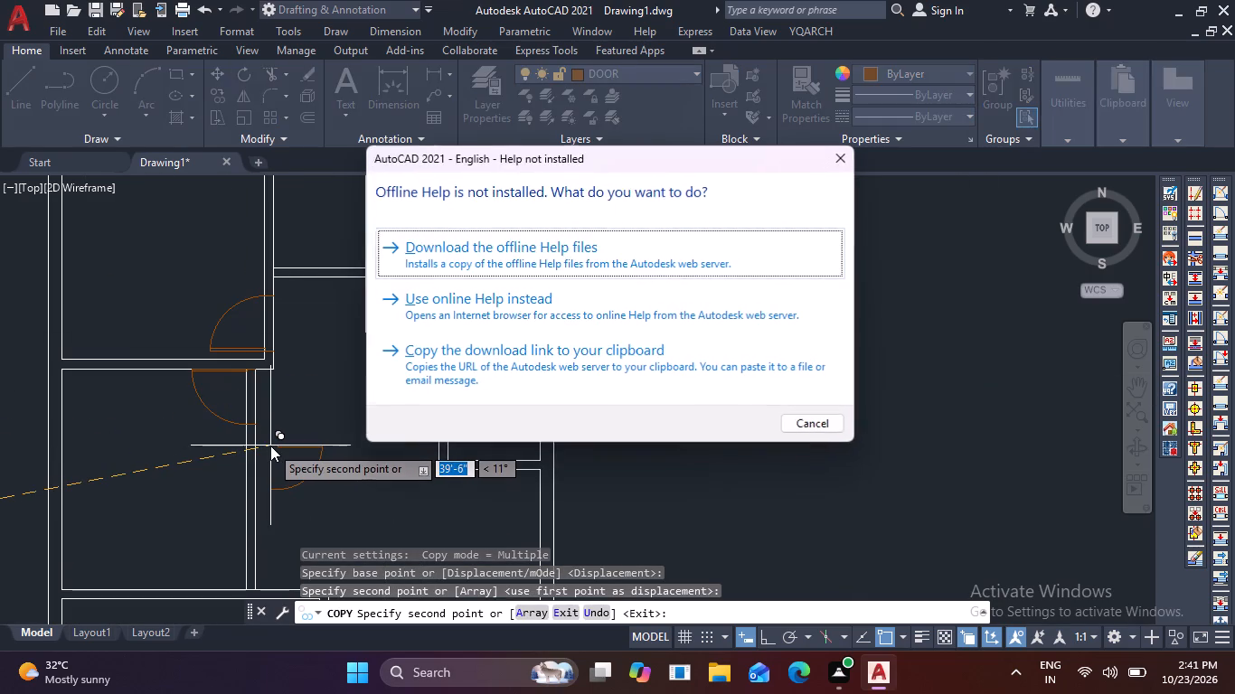
key("Escape")
scroll(313, 427, "down", 1)
middle_click_drag(374, 409, 662, 354)
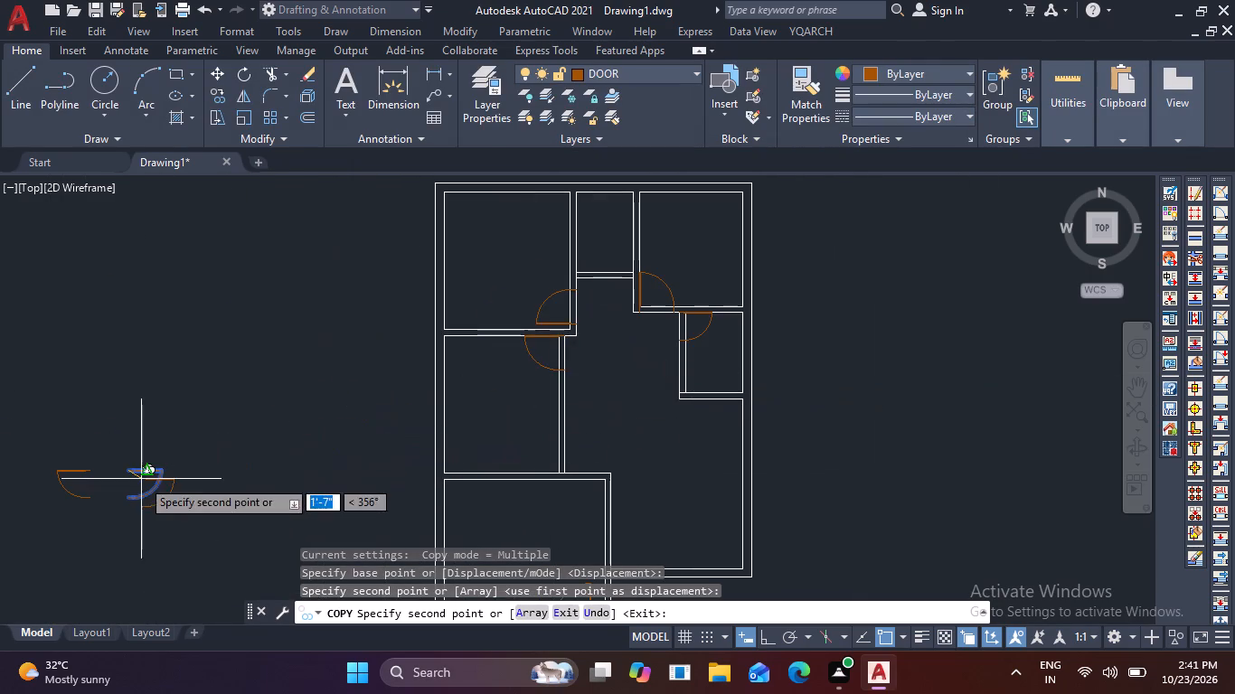
scroll(141, 478, "up", 1)
key("Escape")
Rotate the spare 2'5" door outside the plan 90° counterclockwise about its hinge corner.
scroll(142, 478, "up", 2)
left_click(160, 453)
left_click(107, 422)
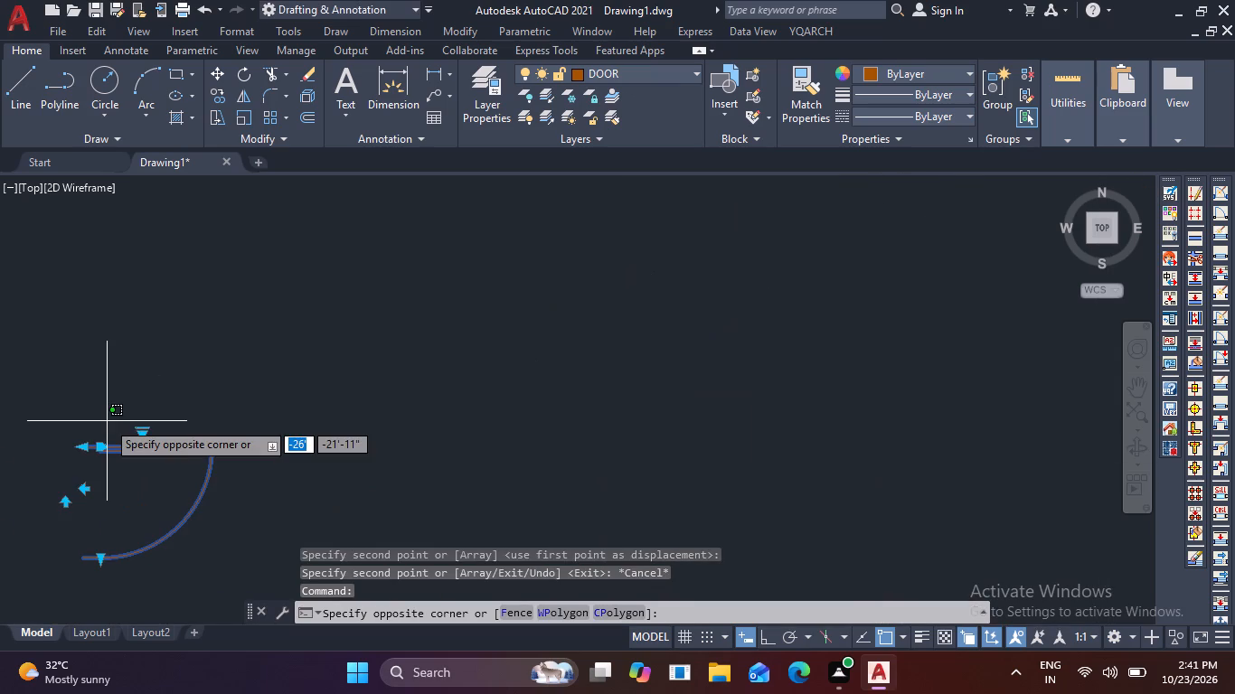
left_click(418, 317)
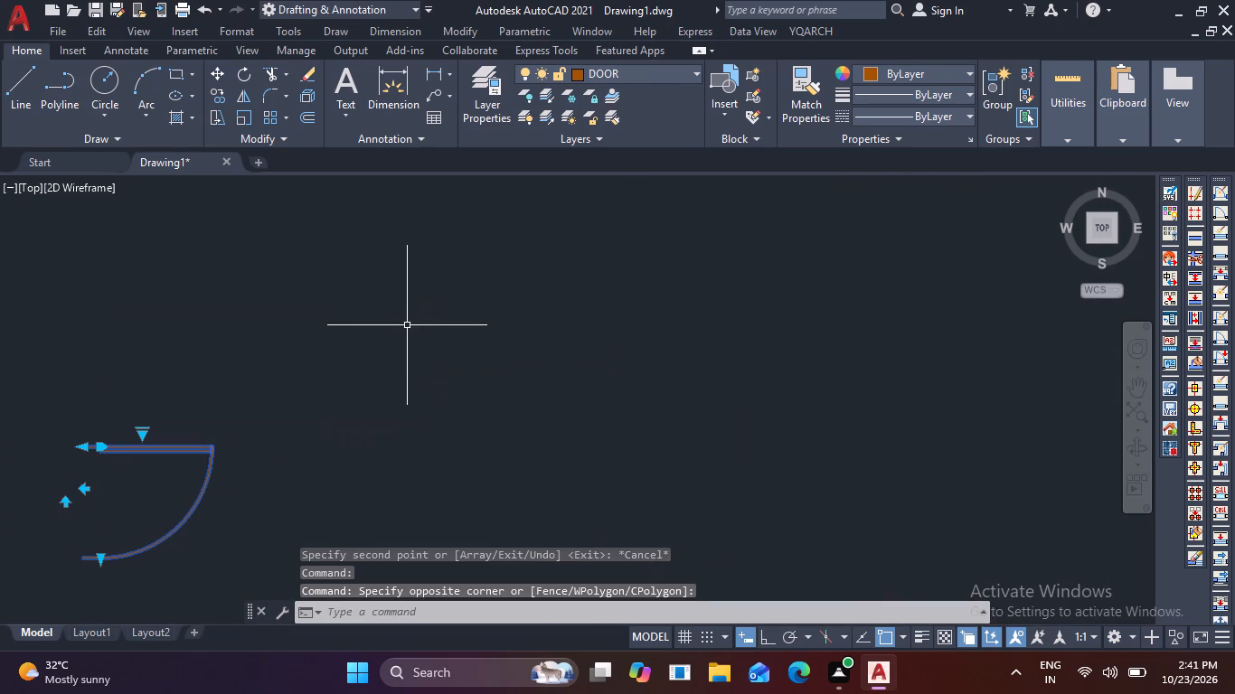
key("r")
key("o")
key("space")
left_click(102, 439)
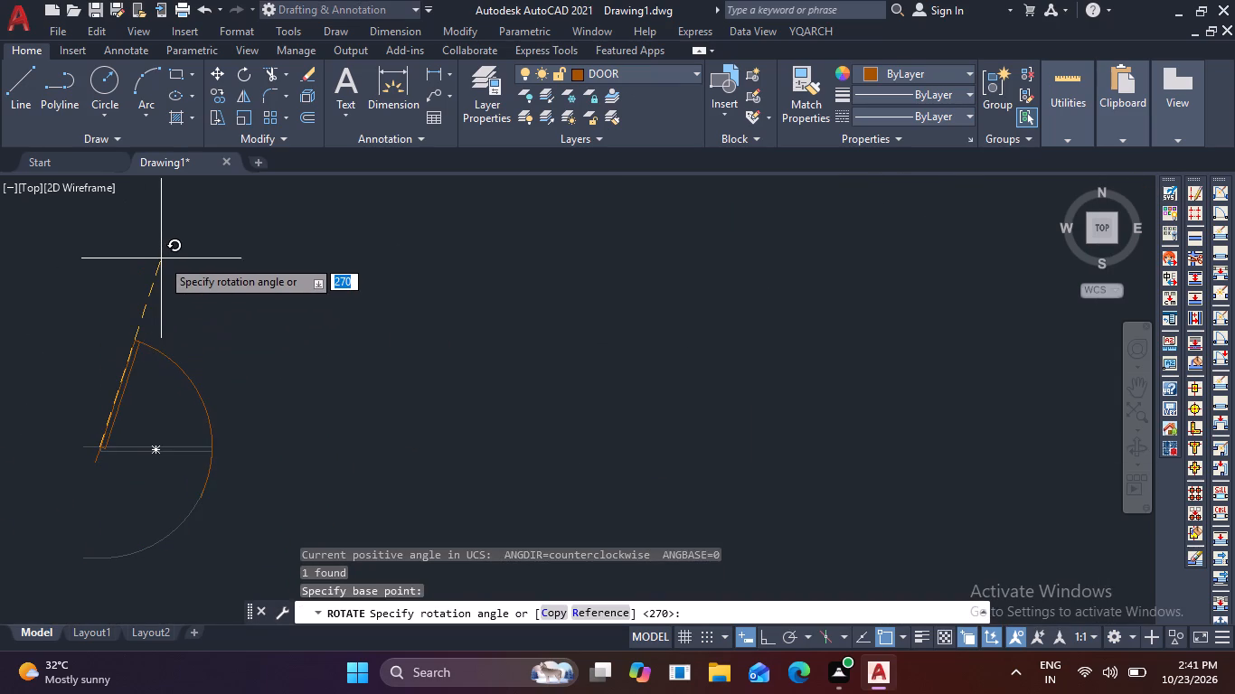
key("F8")
left_click(127, 265)
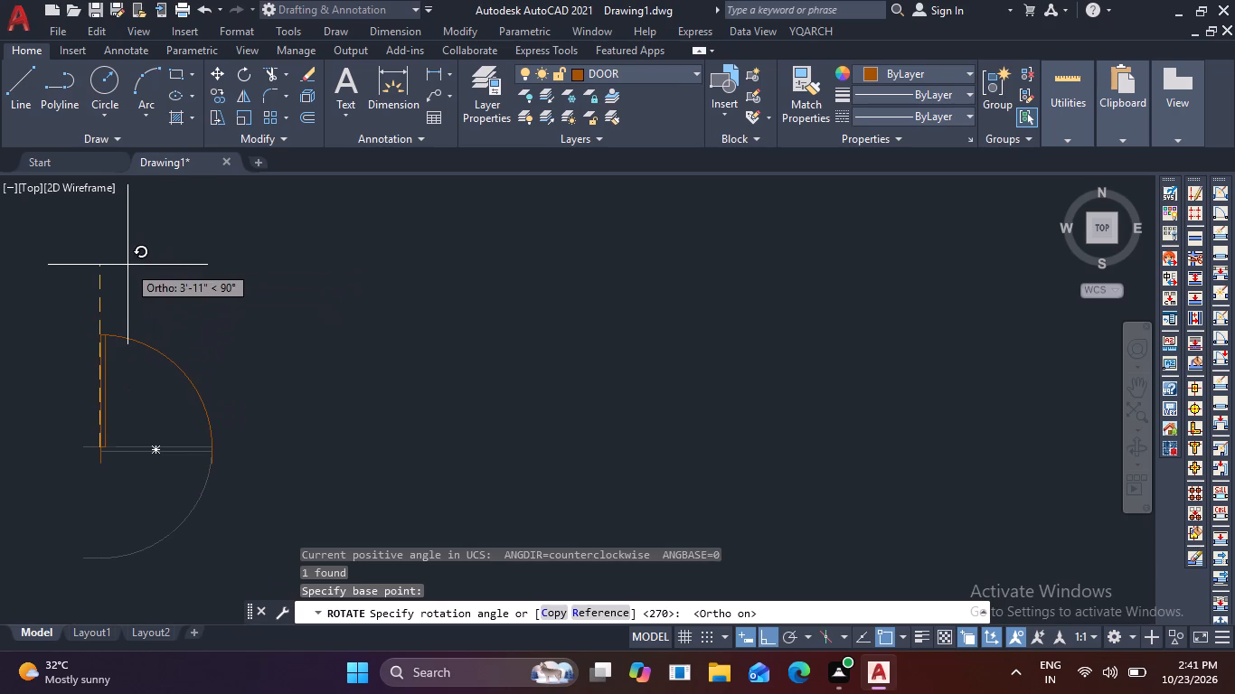
Copy the rotated door from its lower-left jamb corner to the left end of the small top-middle room's lower wall line.
left_click(208, 394)
left_click(101, 368)
key("c")
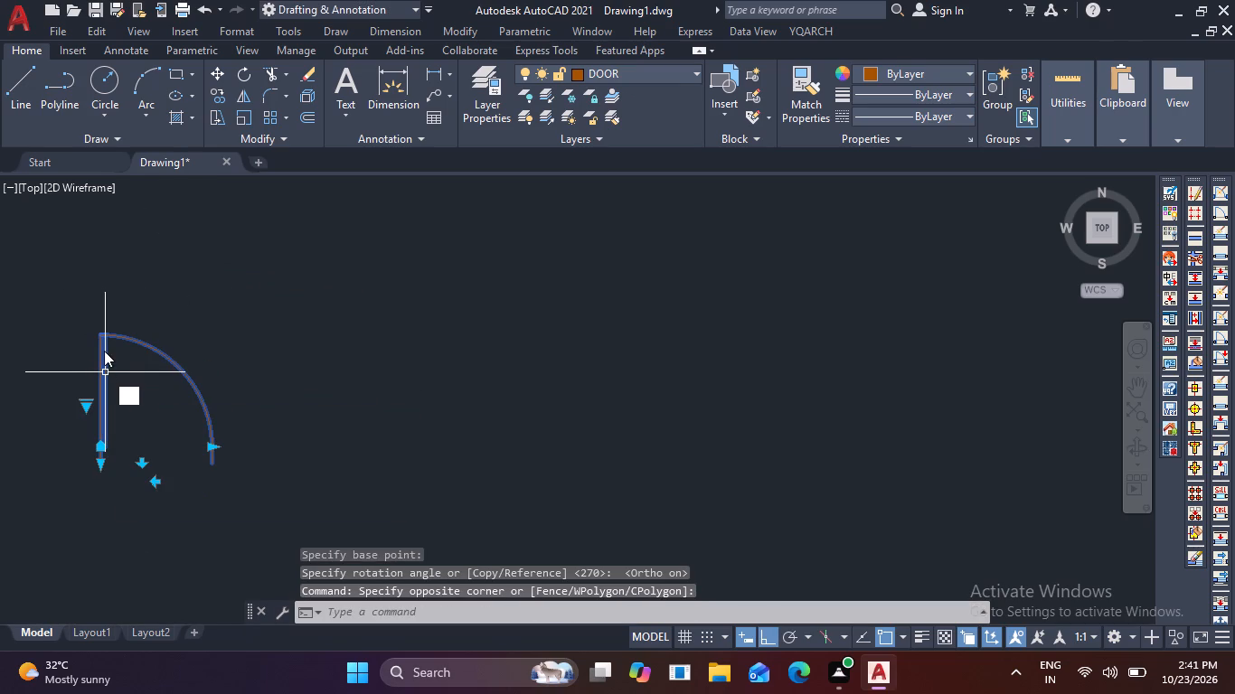
key("o")
key("space")
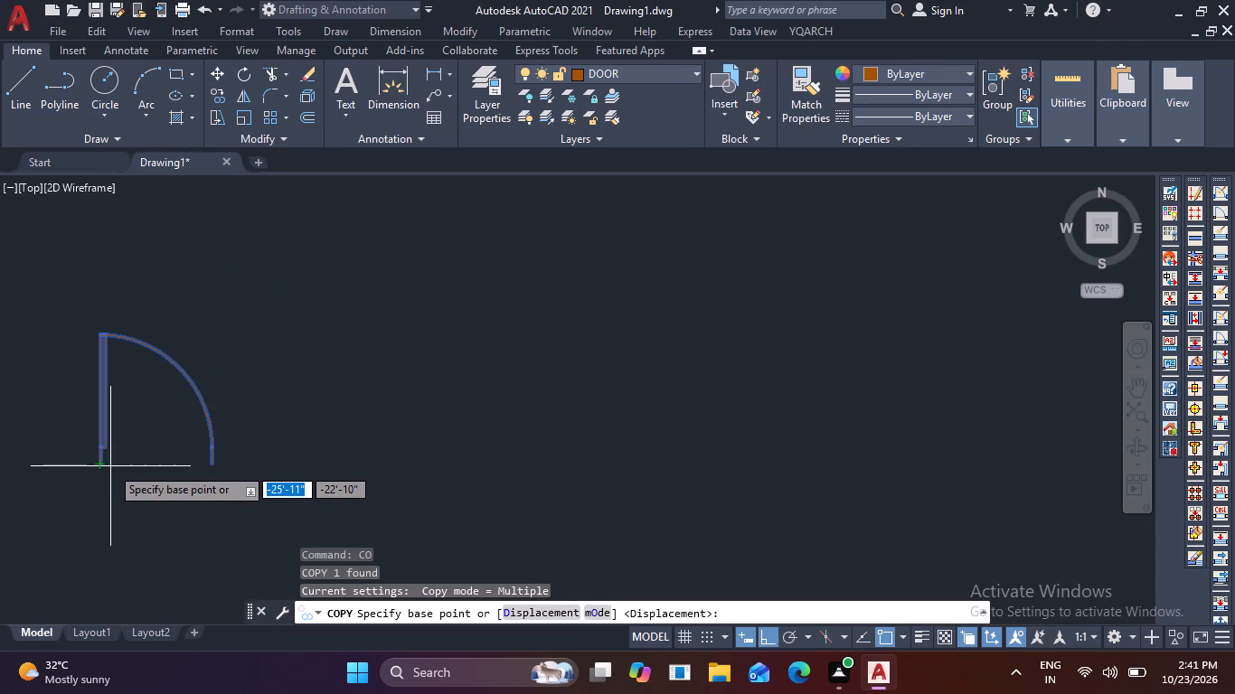
left_click(103, 465)
scroll(425, 309, "down", 3)
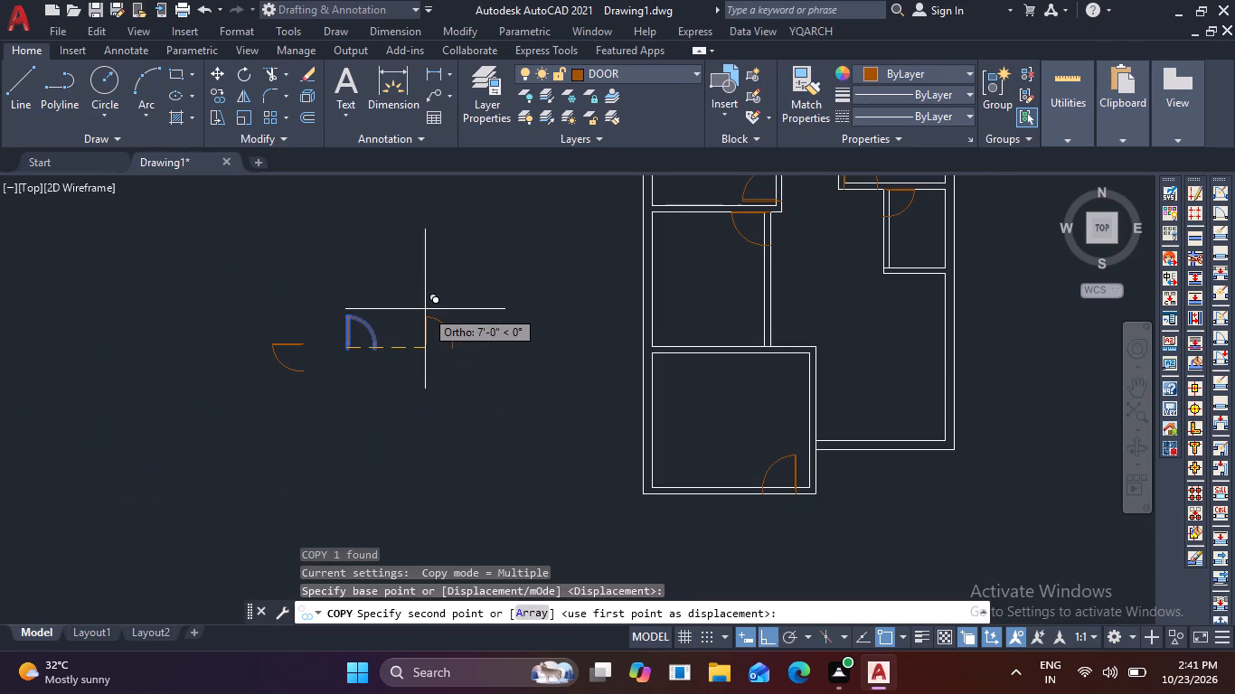
key("F8")
middle_click_drag(476, 292, 361, 427)
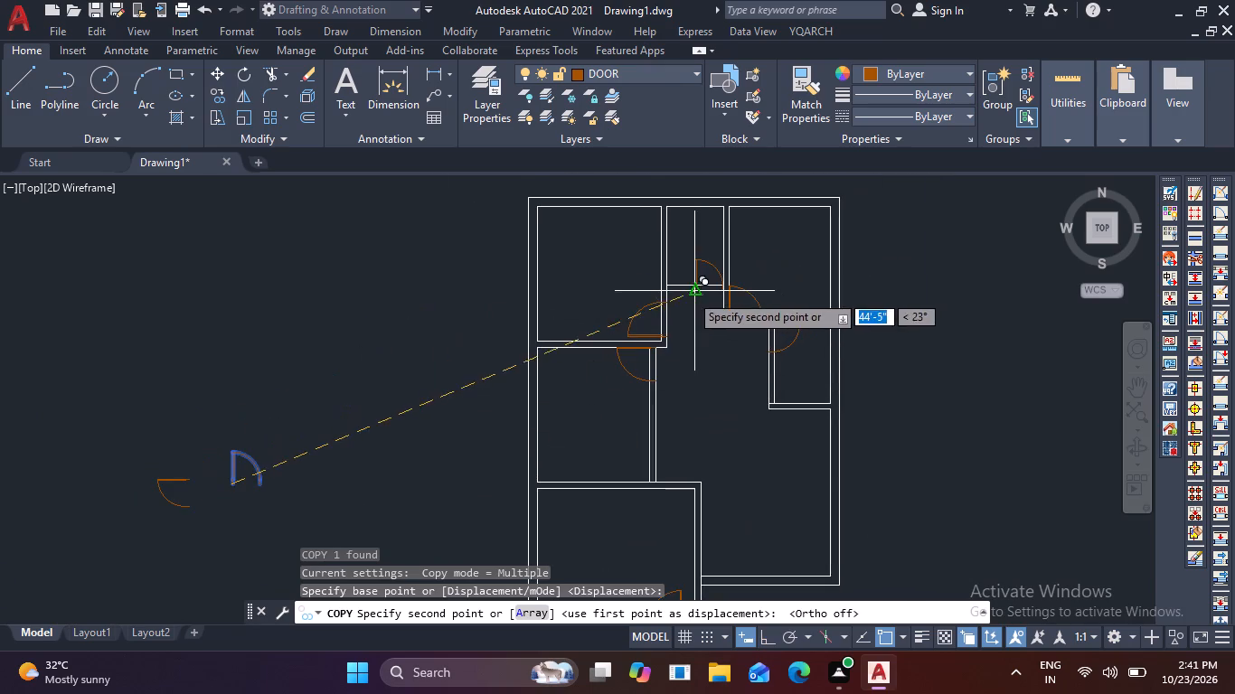
scroll(690, 294, "up", 1)
middle_click_drag(690, 294, 577, 403)
scroll(540, 396, "up", 4)
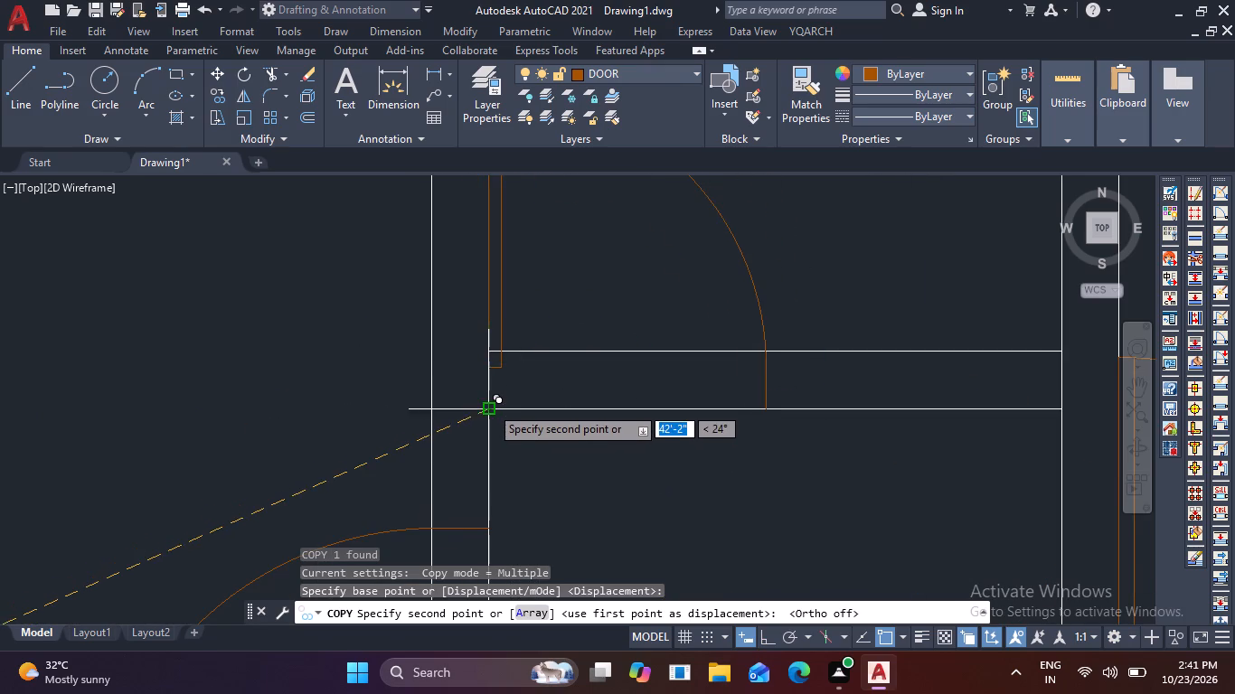
left_click(488, 415)
key("Escape")
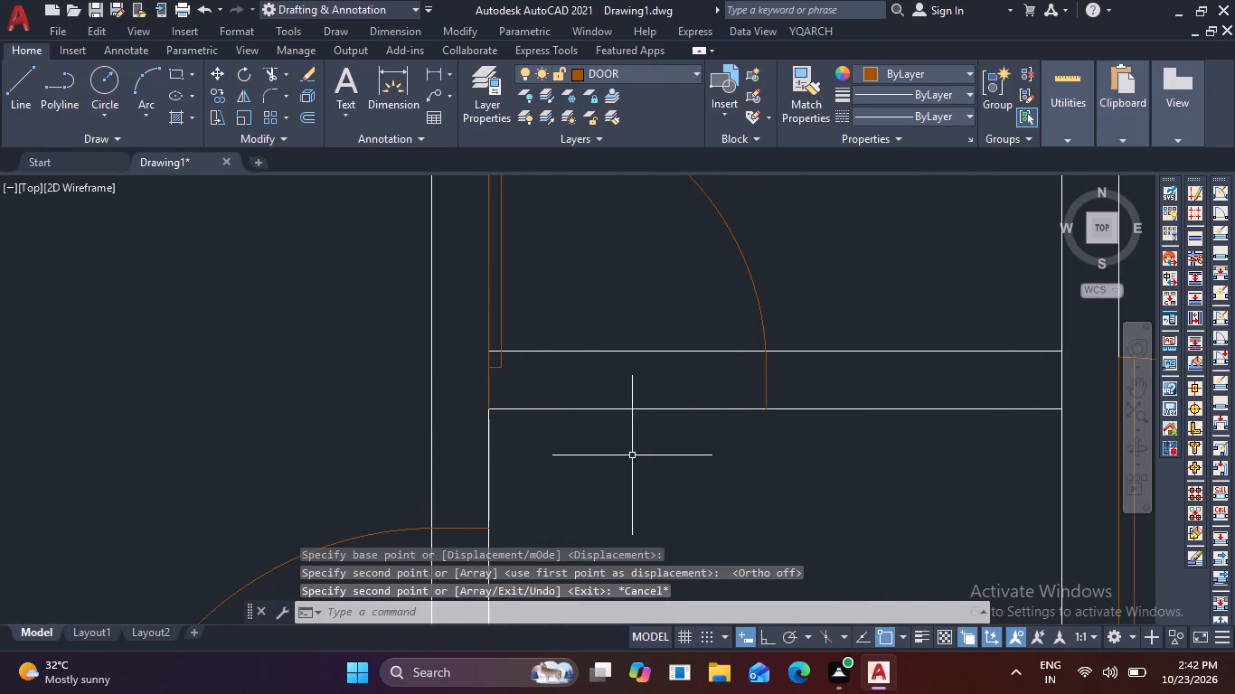
Trim the bottom-left room's lower wall lines across its door opening, including the short piece left inside the door leaf.
scroll(617, 455, "down", 3)
scroll(689, 435, "down", 1)
middle_click_drag(686, 464, 620, 245)
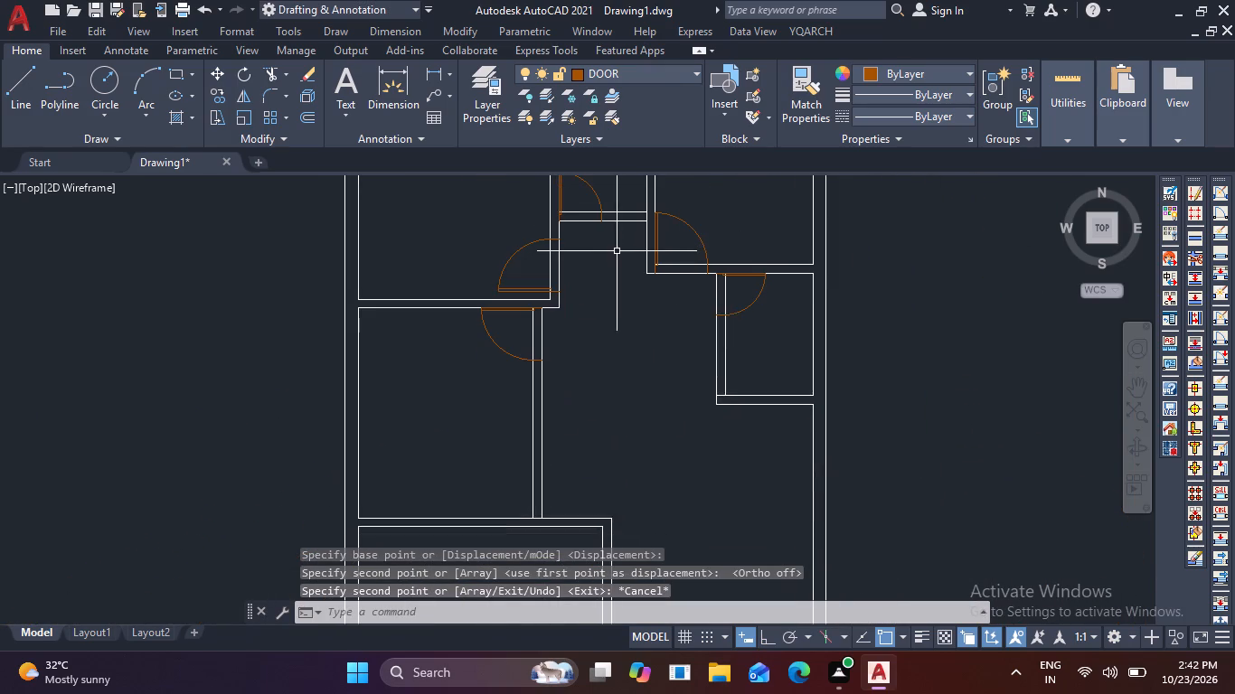
key("t")
key("r")
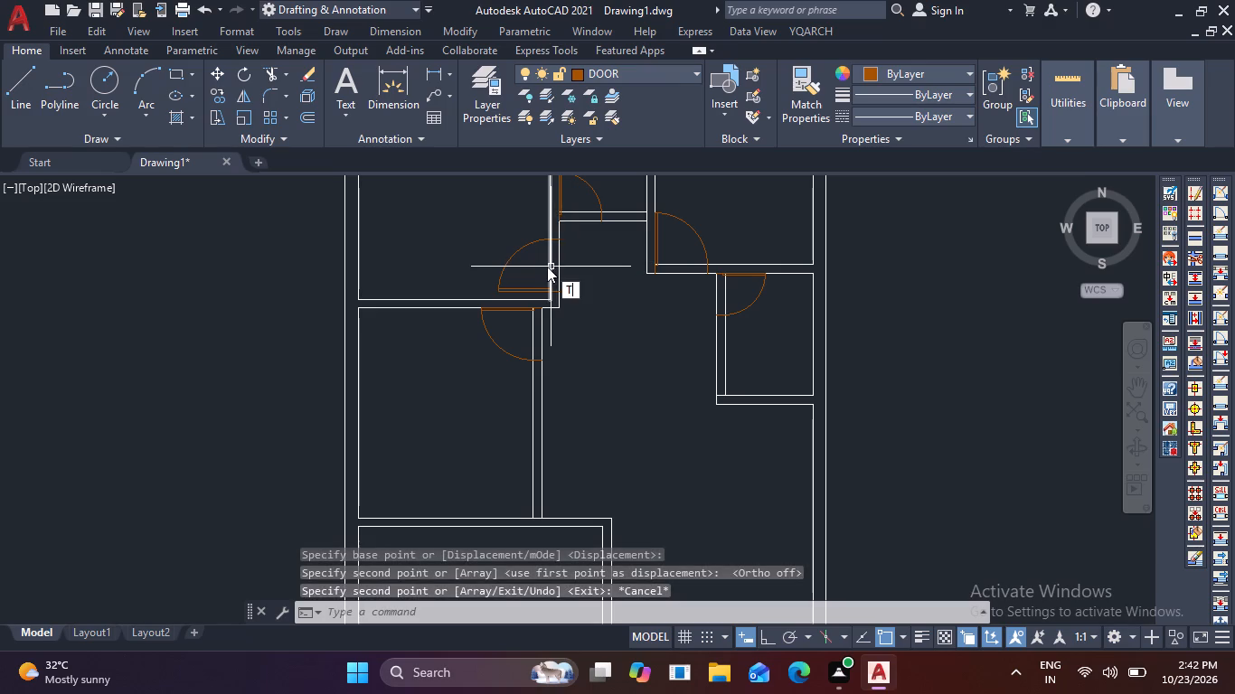
key("space")
scroll(613, 353, "down", 2)
middle_click_drag(619, 361, 597, 295)
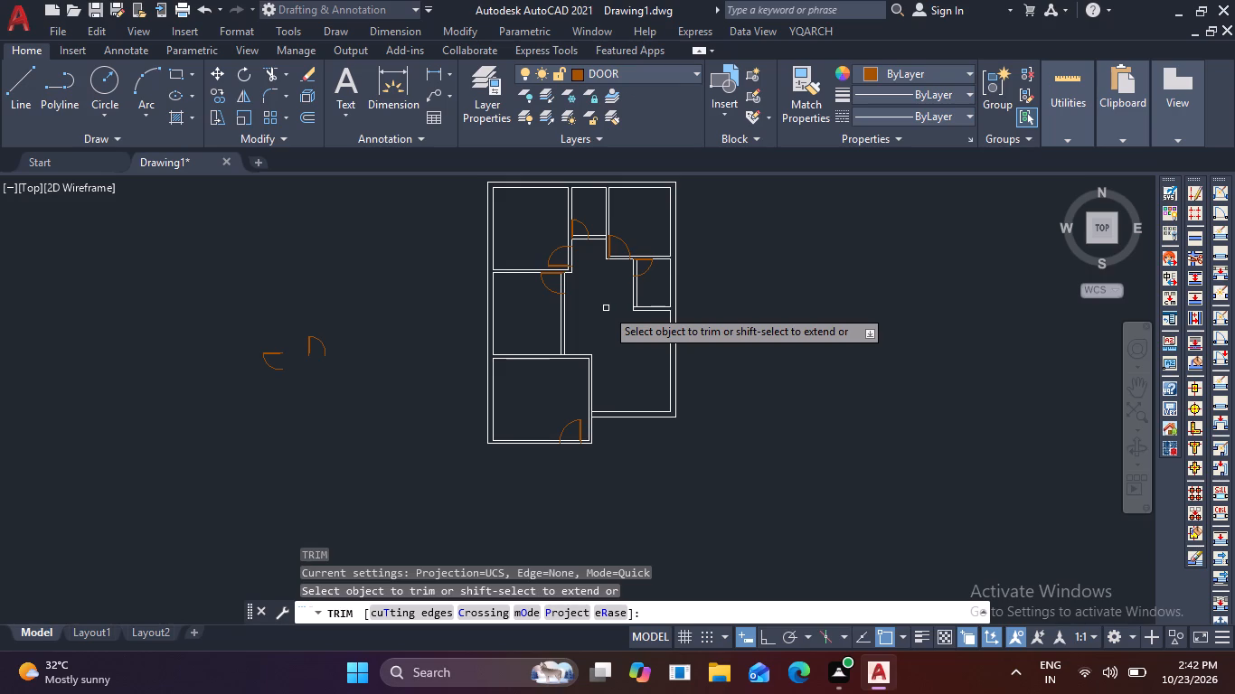
scroll(580, 436, "up", 3)
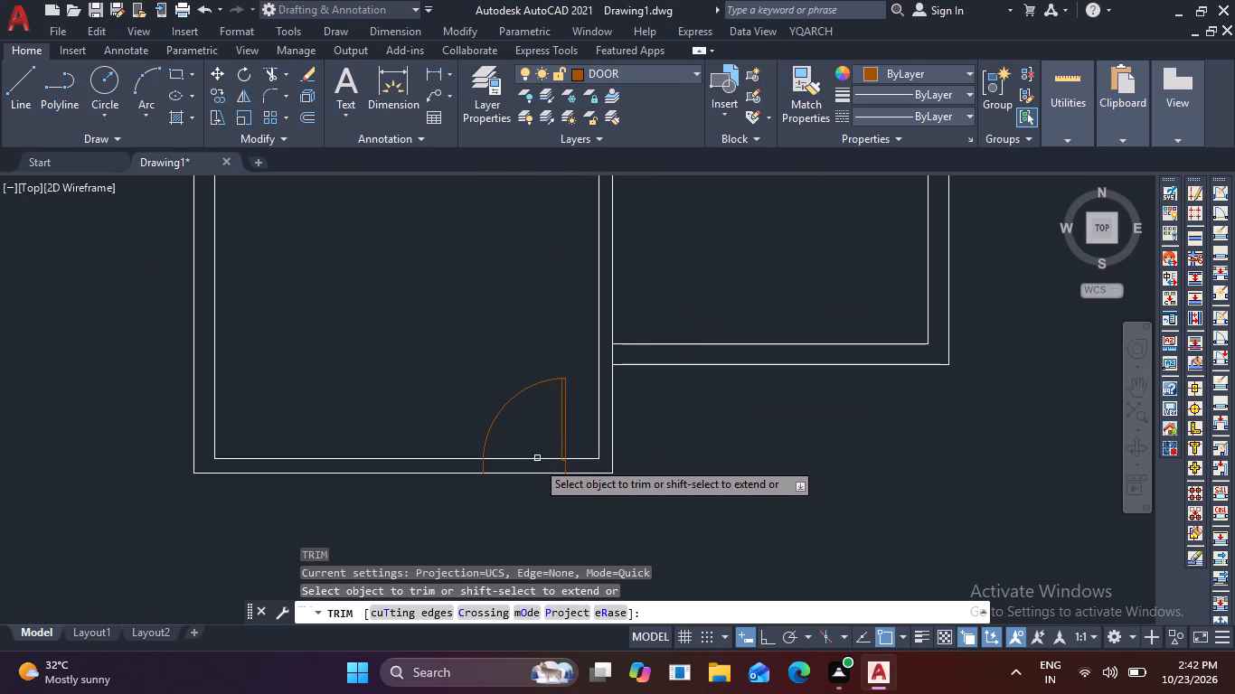
left_click(532, 445)
left_click(540, 494)
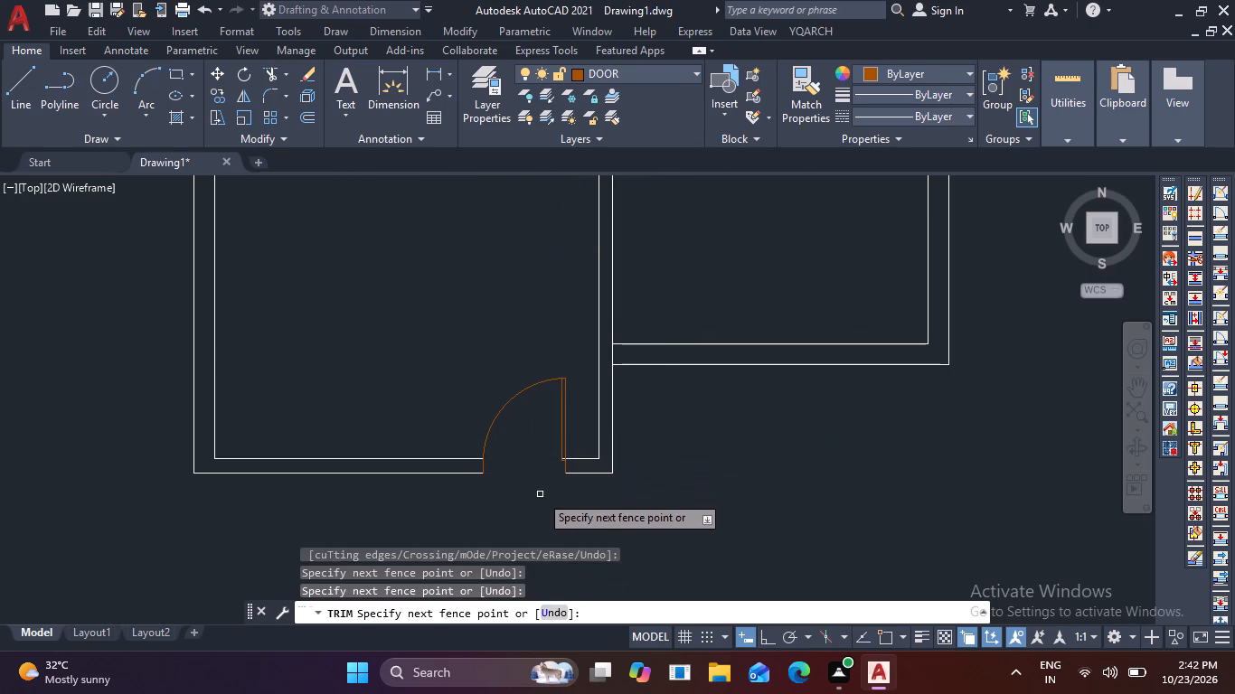
scroll(552, 470, "up", 5)
left_click(624, 390)
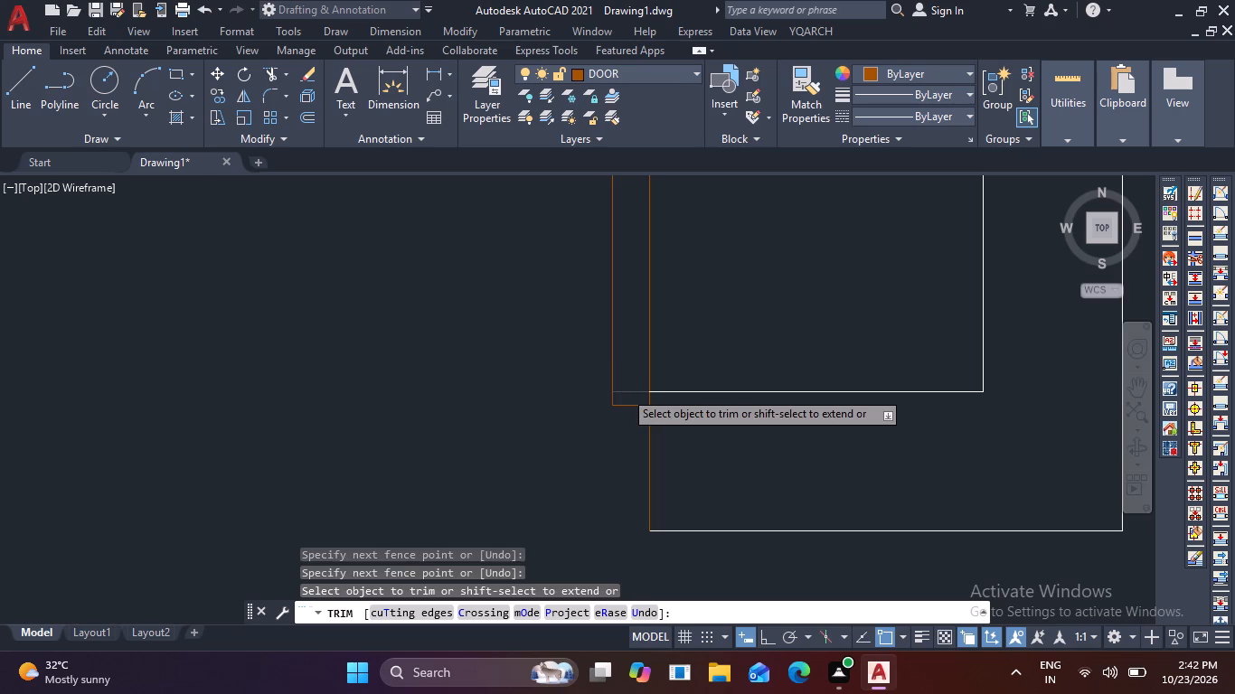
Trim the middle-left room's right partition lines across its door opening, including the leftover piece at the door leaf.
scroll(597, 410, "down", 7)
middle_click_drag(529, 370, 541, 493)
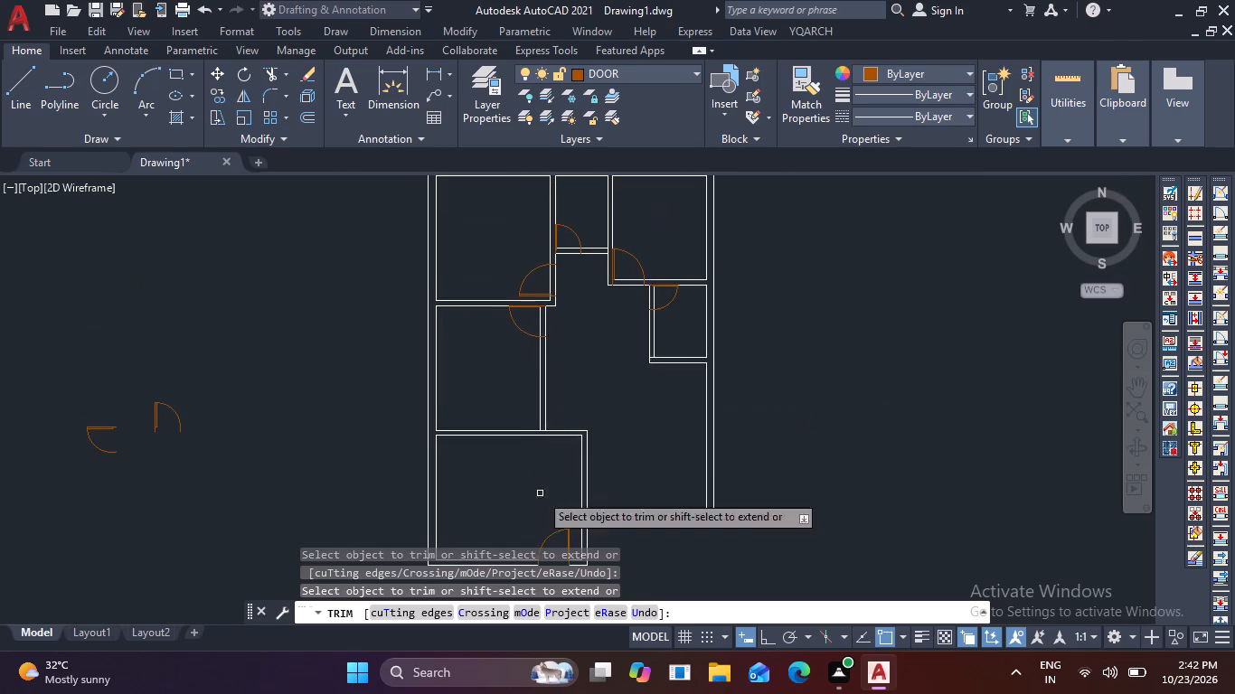
scroll(510, 307, "up", 5)
scroll(829, 376, "down", 2)
middle_click_drag(819, 383, 719, 350)
left_click(687, 371)
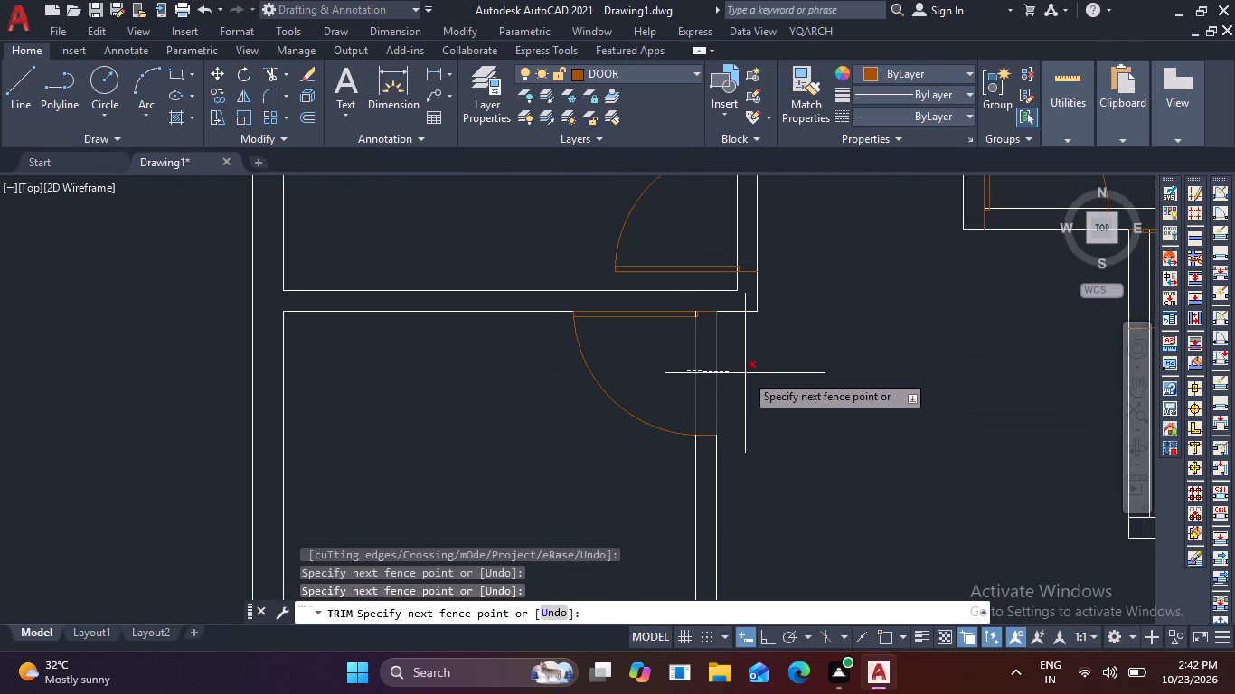
left_click(745, 373)
scroll(693, 319, "up", 6)
left_click(660, 286)
left_click(633, 290)
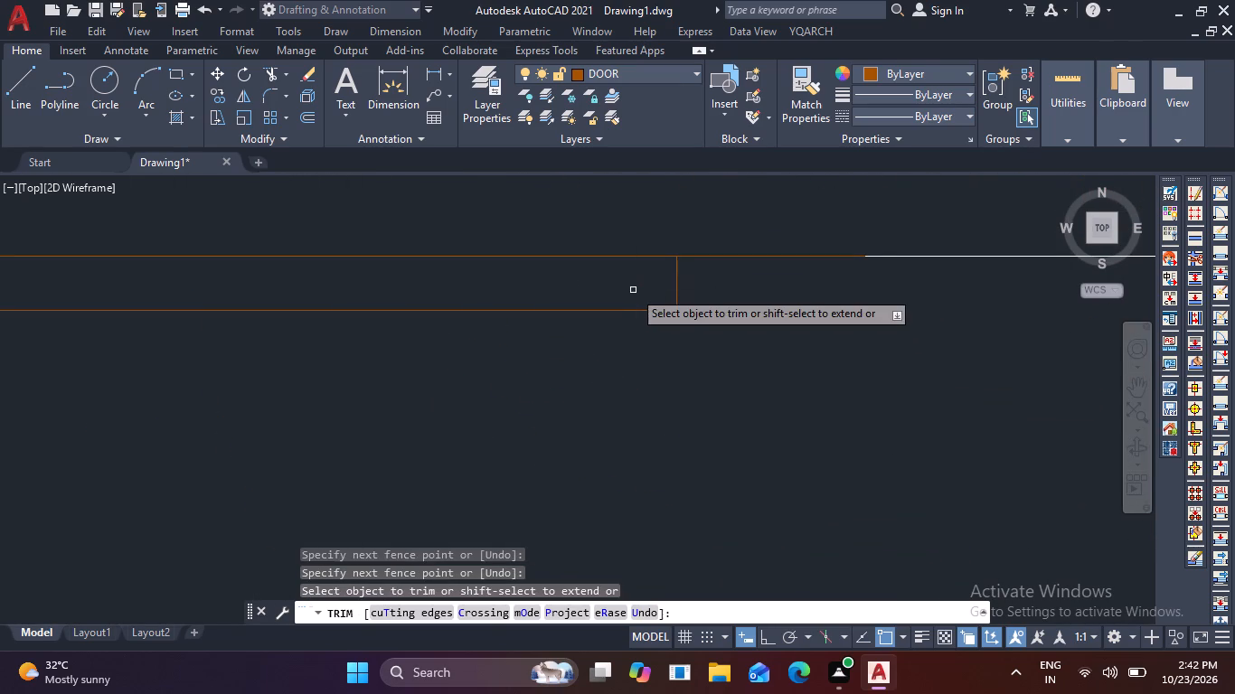
Trim the upper-left room's right wall lines across its door opening, including the short piece inside the door leaf.
scroll(633, 290, "down", 5)
middle_click_drag(714, 317, 636, 513)
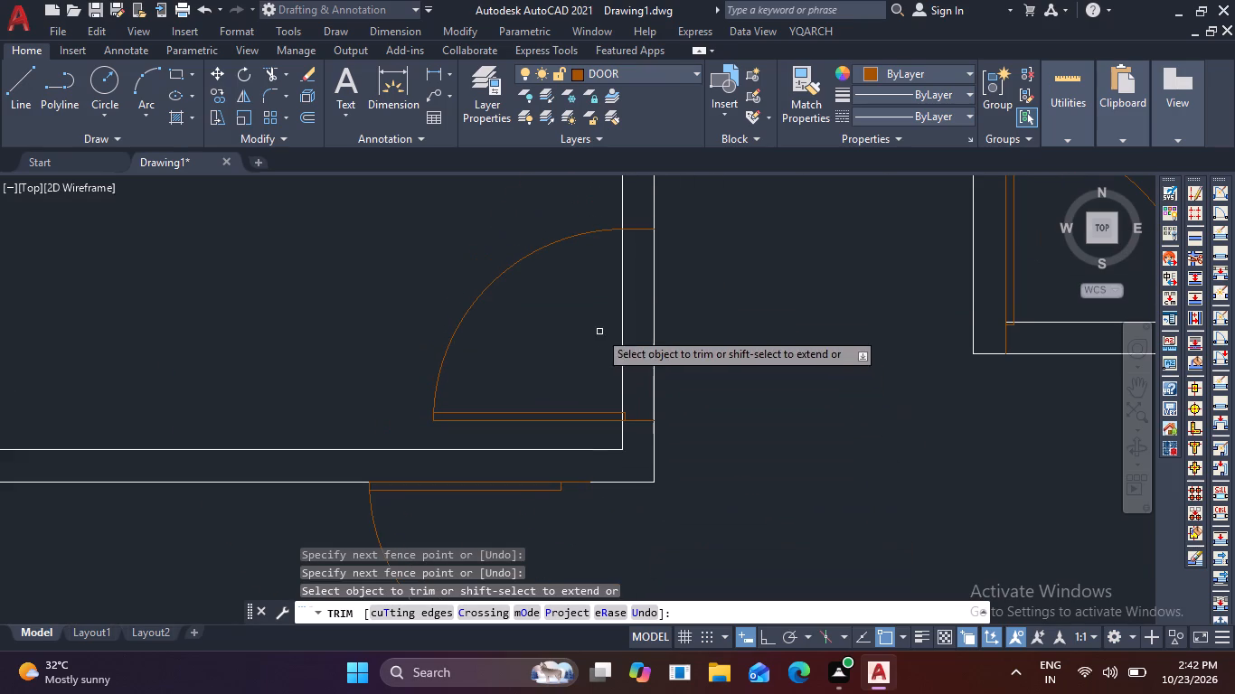
left_click(591, 317)
left_click(732, 324)
scroll(638, 421, "up", 5)
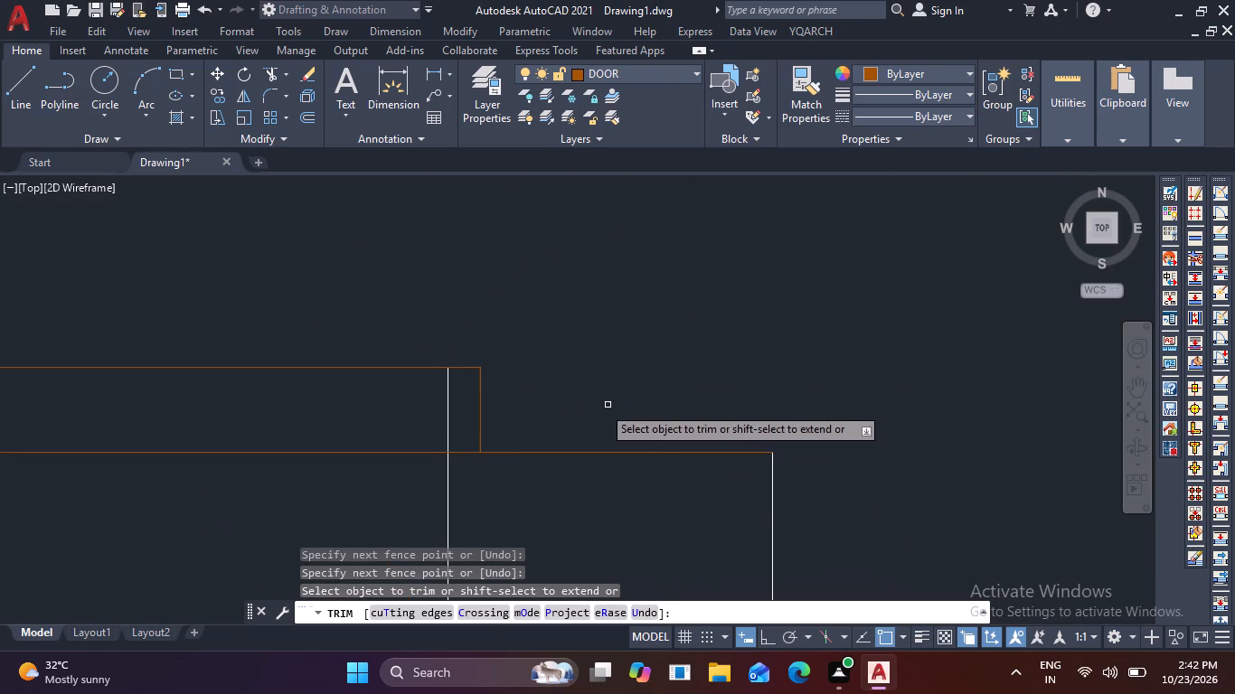
left_click(448, 419)
Trim the small top-middle room's lower wall lines across its door opening, including the short piece inside the door leaf.
scroll(448, 419, "down", 5)
scroll(690, 367, "down", 2)
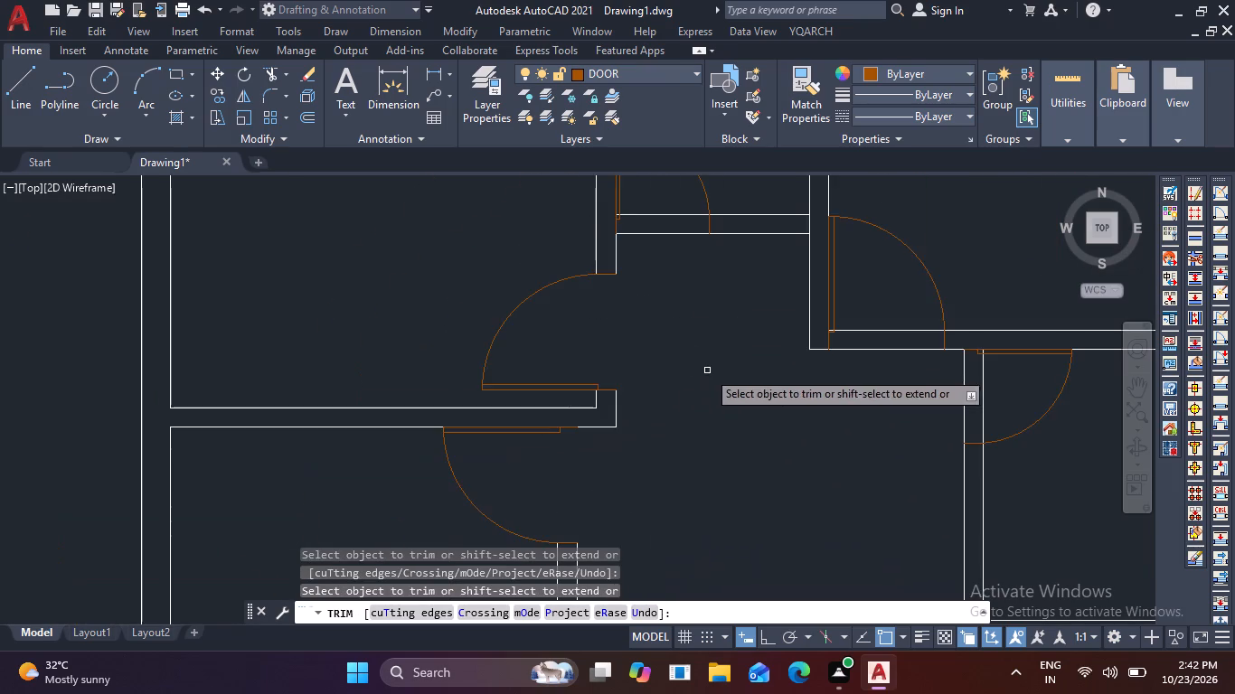
middle_click_drag(708, 370, 448, 520)
scroll(396, 346, "up", 4)
scroll(396, 348, "down", 1)
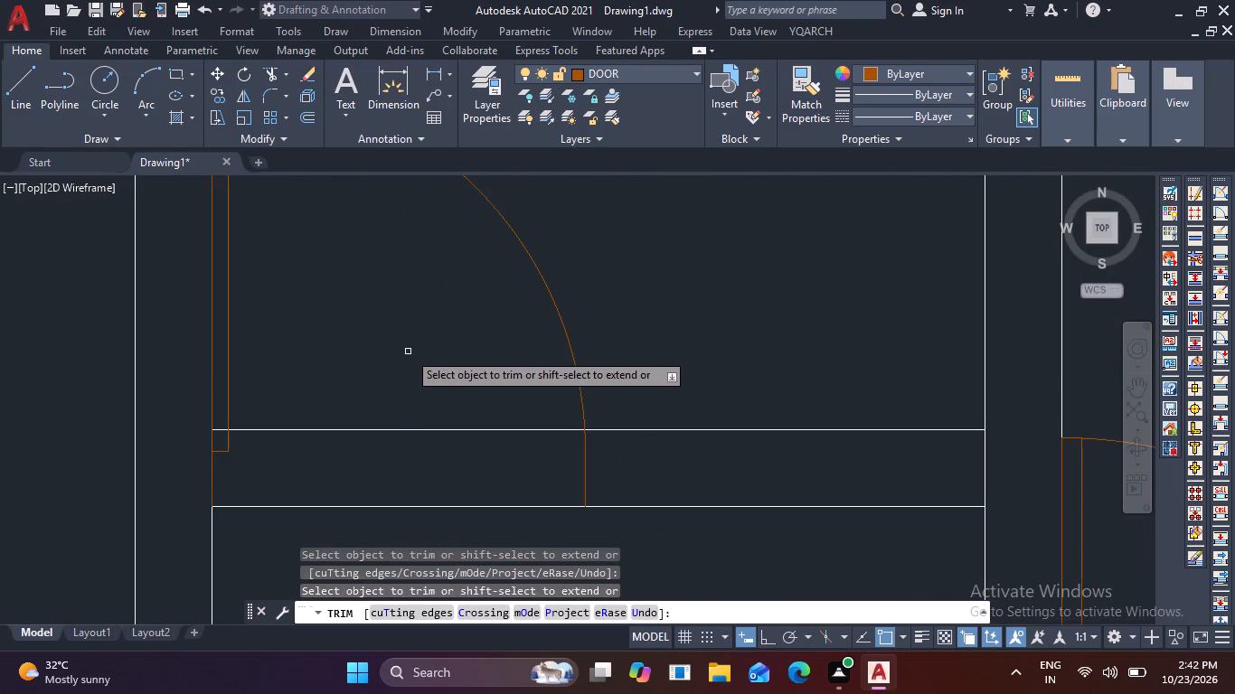
left_click(408, 352)
left_click(369, 529)
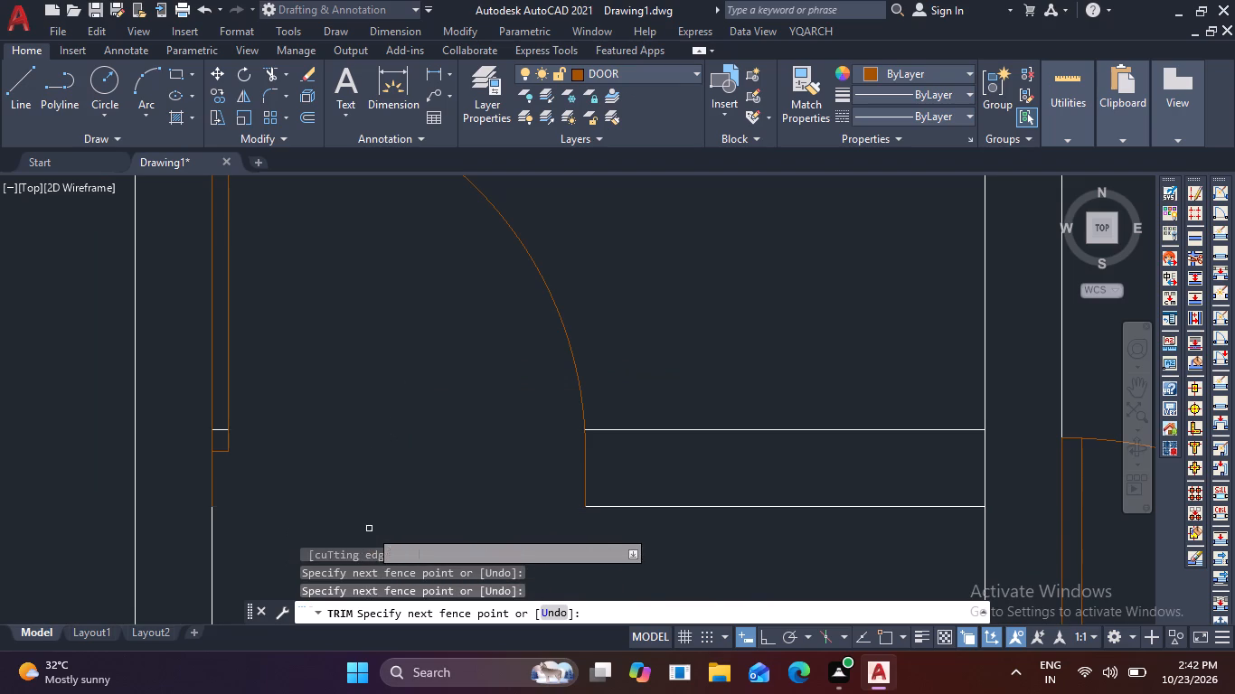
scroll(222, 434, "up", 2)
left_click(198, 422)
left_click(204, 444)
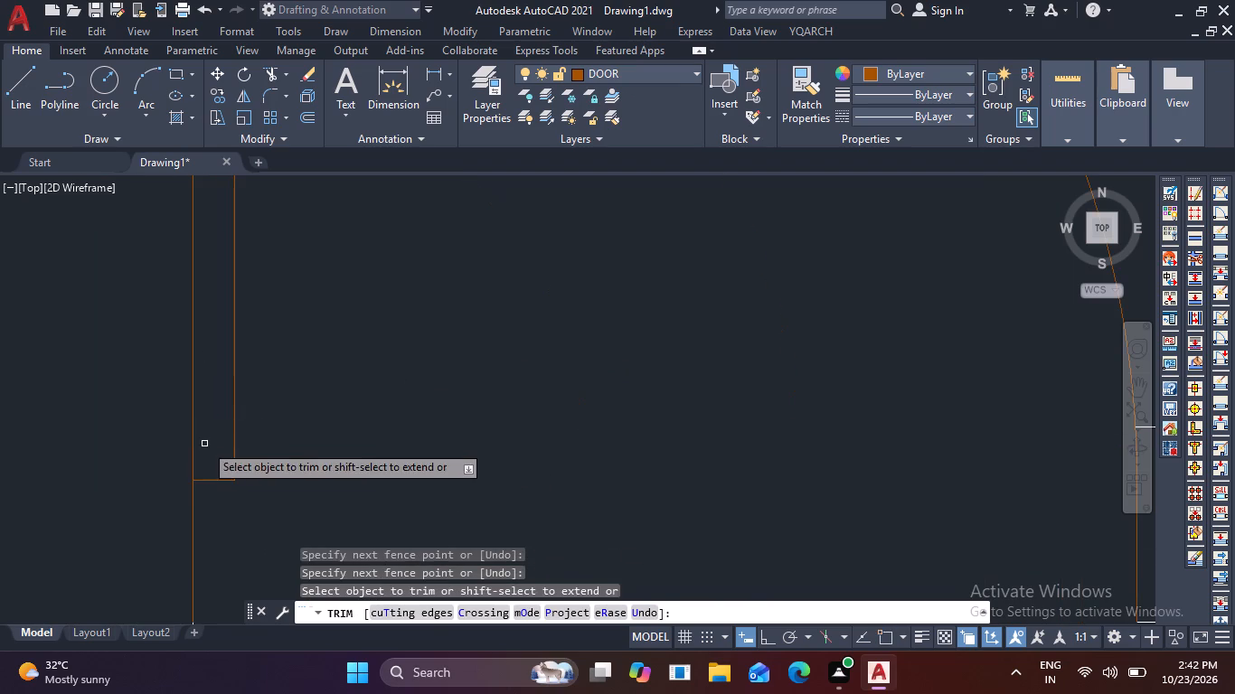
Trim the upper-right room's lower wall lines across its door opening, including the short piece inside the door leaf.
scroll(204, 444, "down", 4)
scroll(322, 450, "down", 2)
middle_click_drag(388, 492, 340, 335)
middle_click_drag(571, 571, 496, 469)
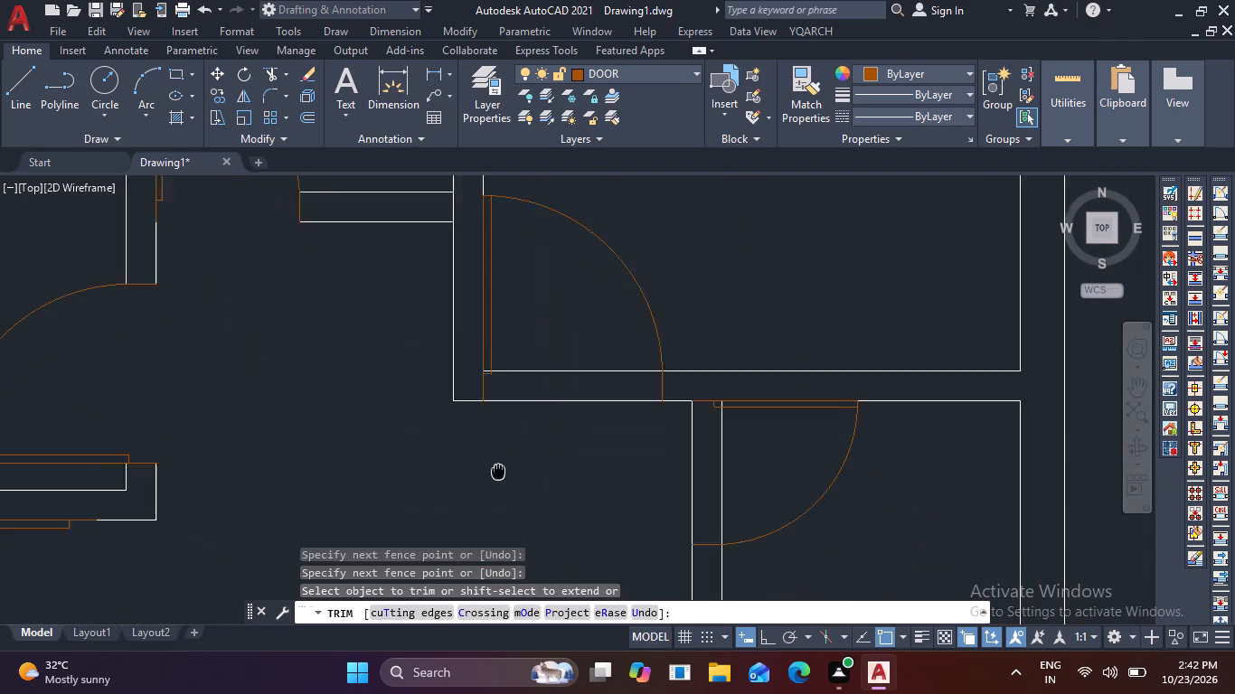
middle_click_drag(496, 469, 489, 464)
scroll(514, 412, "up", 2)
left_click_drag(584, 268, 592, 299)
left_click(608, 410)
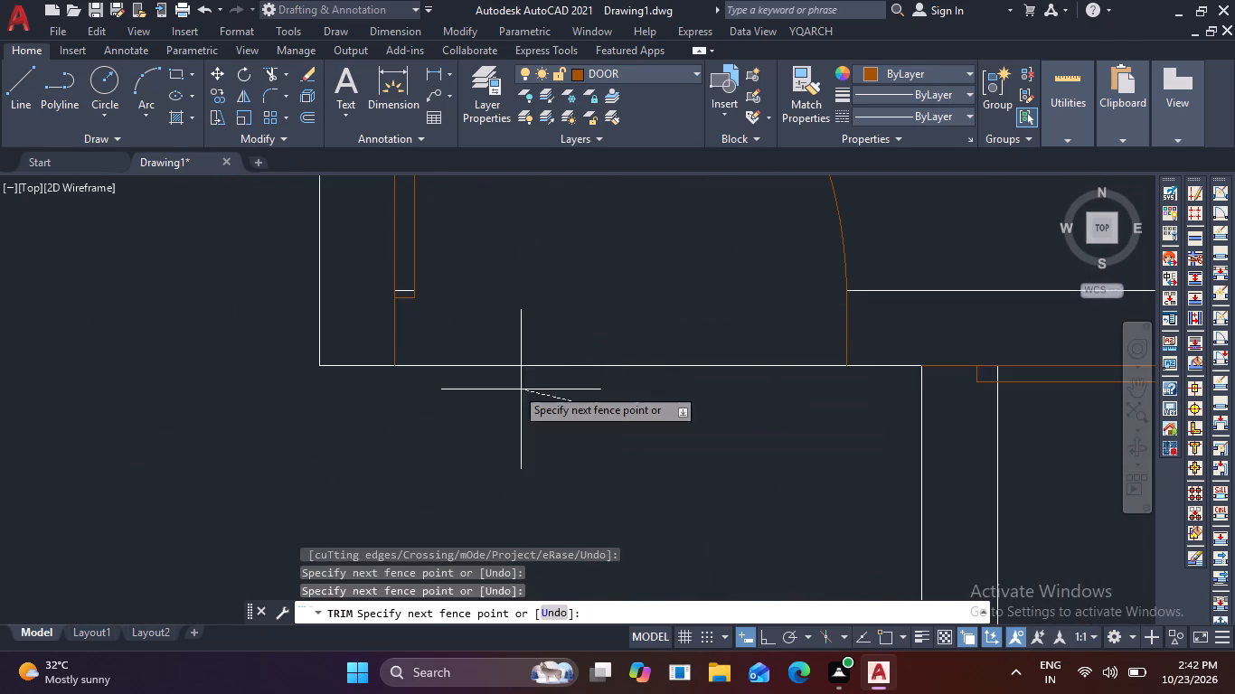
left_click(513, 307)
scroll(384, 286, "up", 3)
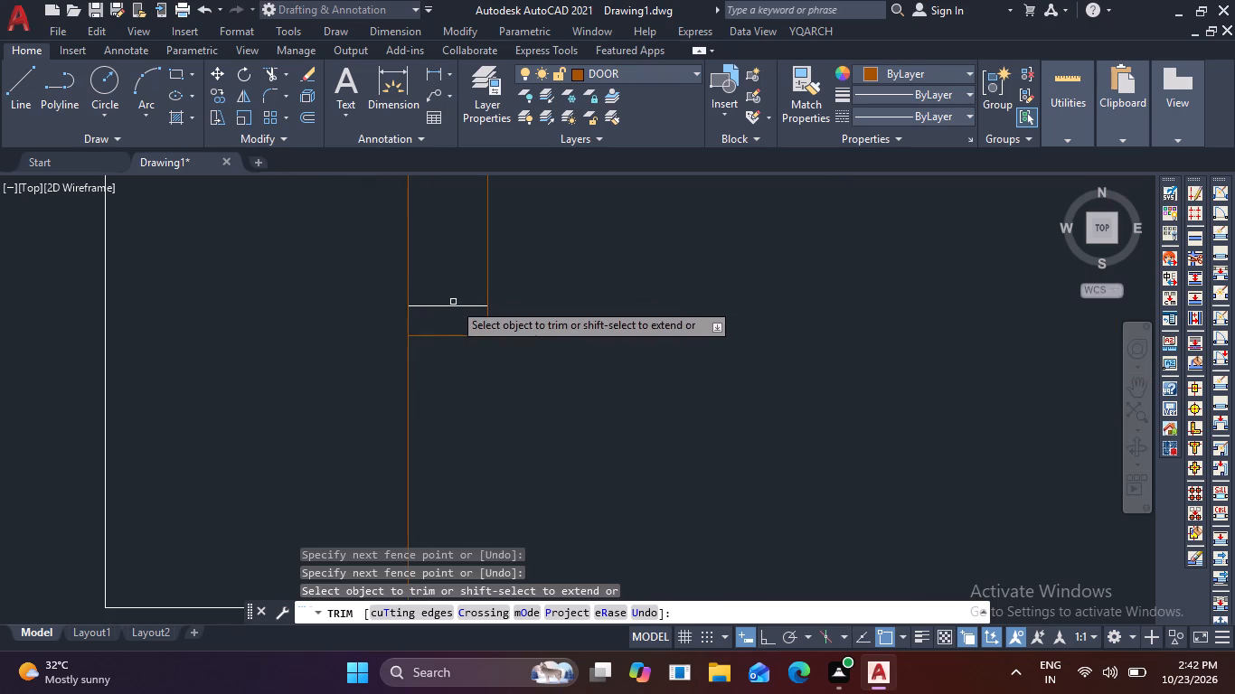
left_click(454, 303)
left_click(461, 314)
Trim the small right-hand room's left wall lines across its door opening, including the short piece inside the door leaf.
scroll(461, 314, "down", 3)
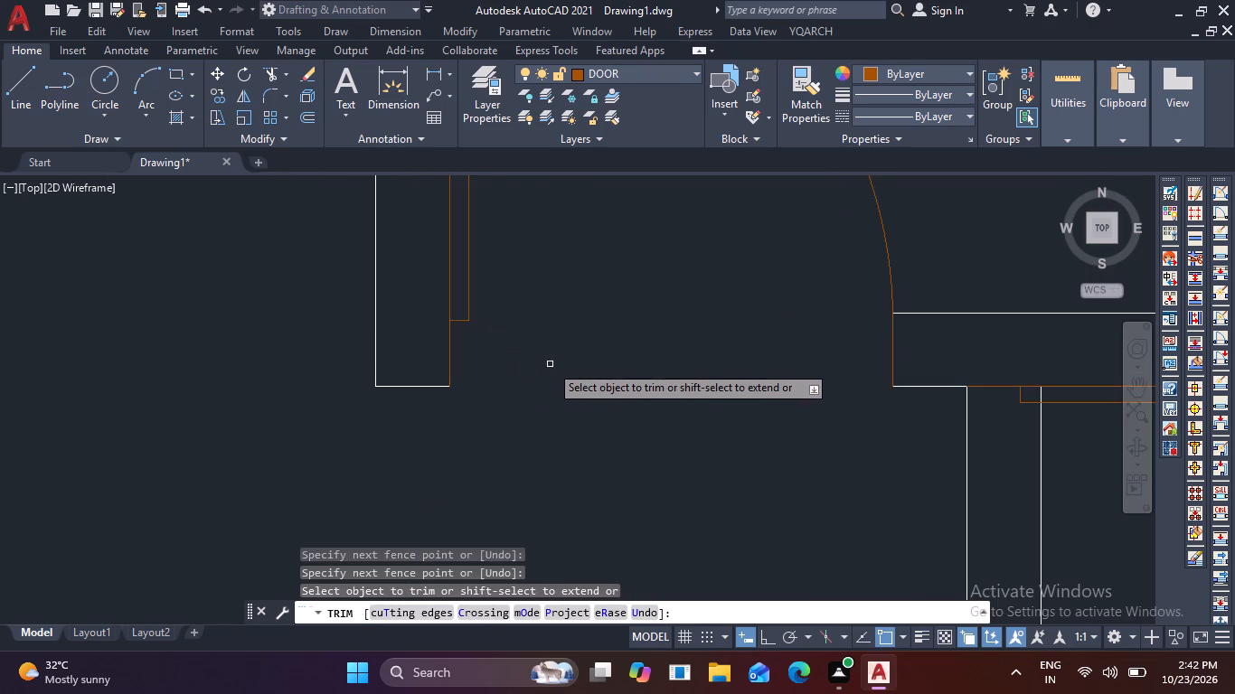
scroll(550, 364, "down", 2)
middle_click_drag(580, 396, 420, 281)
scroll(713, 352, "up", 2)
scroll(550, 314, "down", 1)
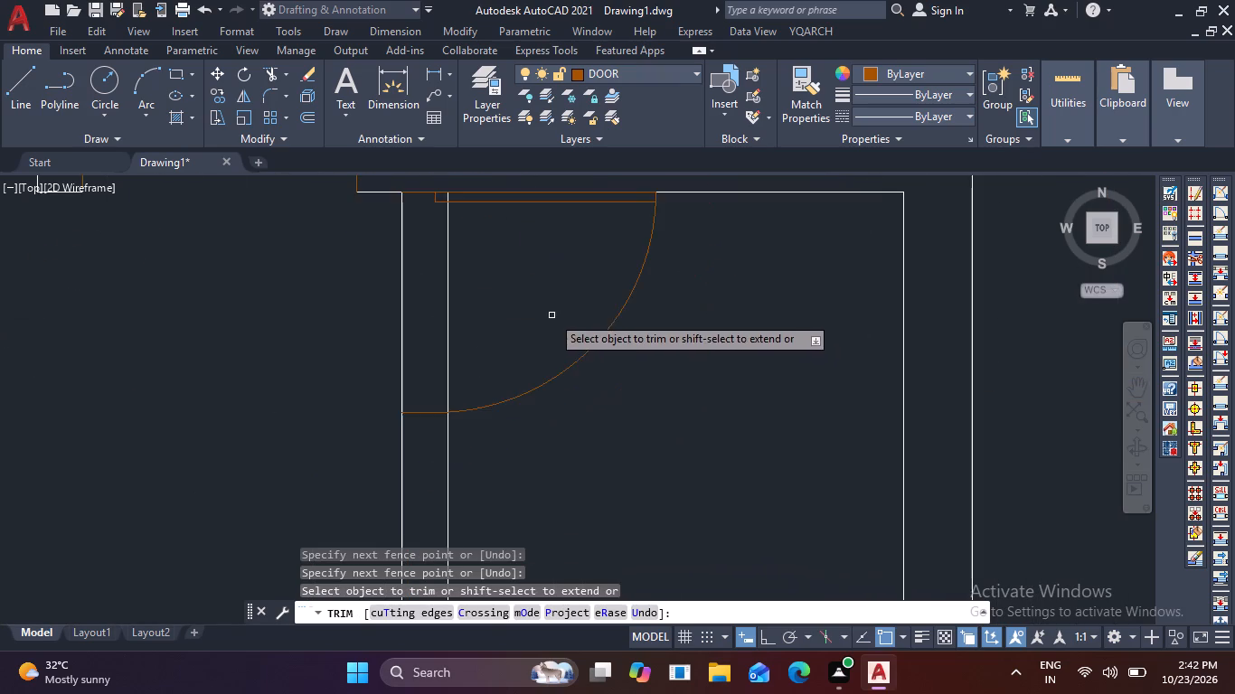
middle_click_drag(555, 310, 604, 421)
left_click(578, 389)
left_click(400, 388)
scroll(484, 307, "up", 5)
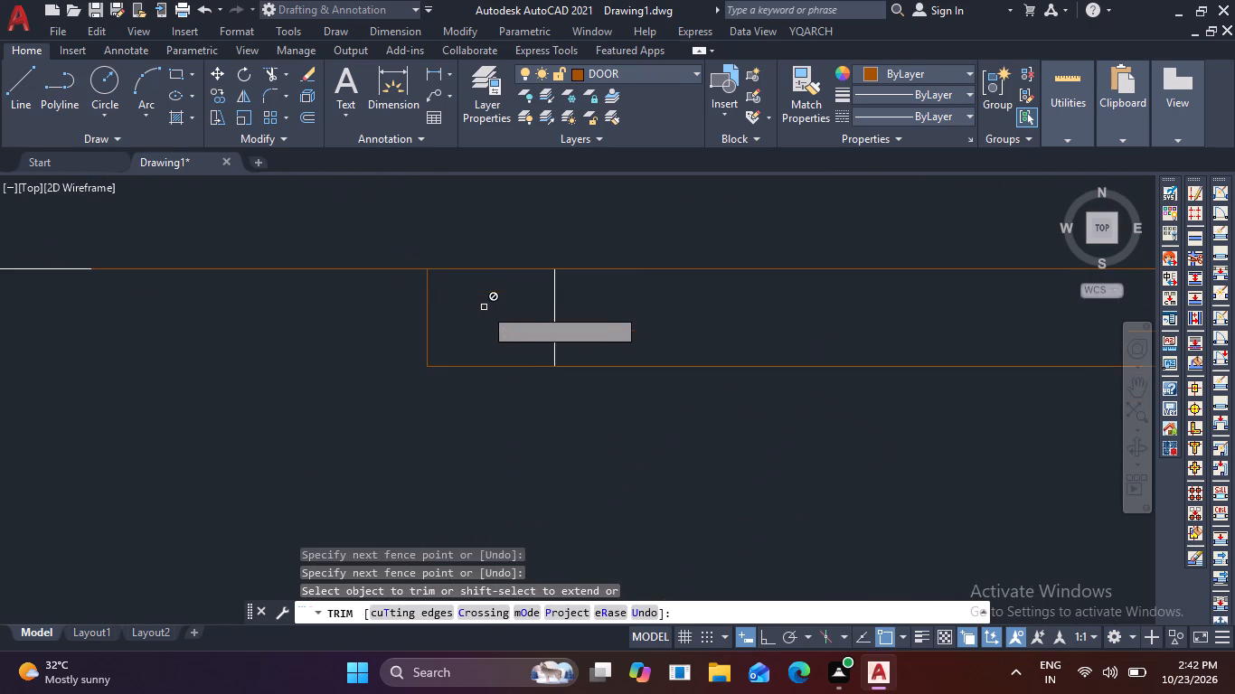
left_click(534, 324)
left_click(633, 297)
Trim the inner wall line crossing the wall thickness at the small right-hand room's lower-left corner, and end trimming.
scroll(633, 297, "down", 8)
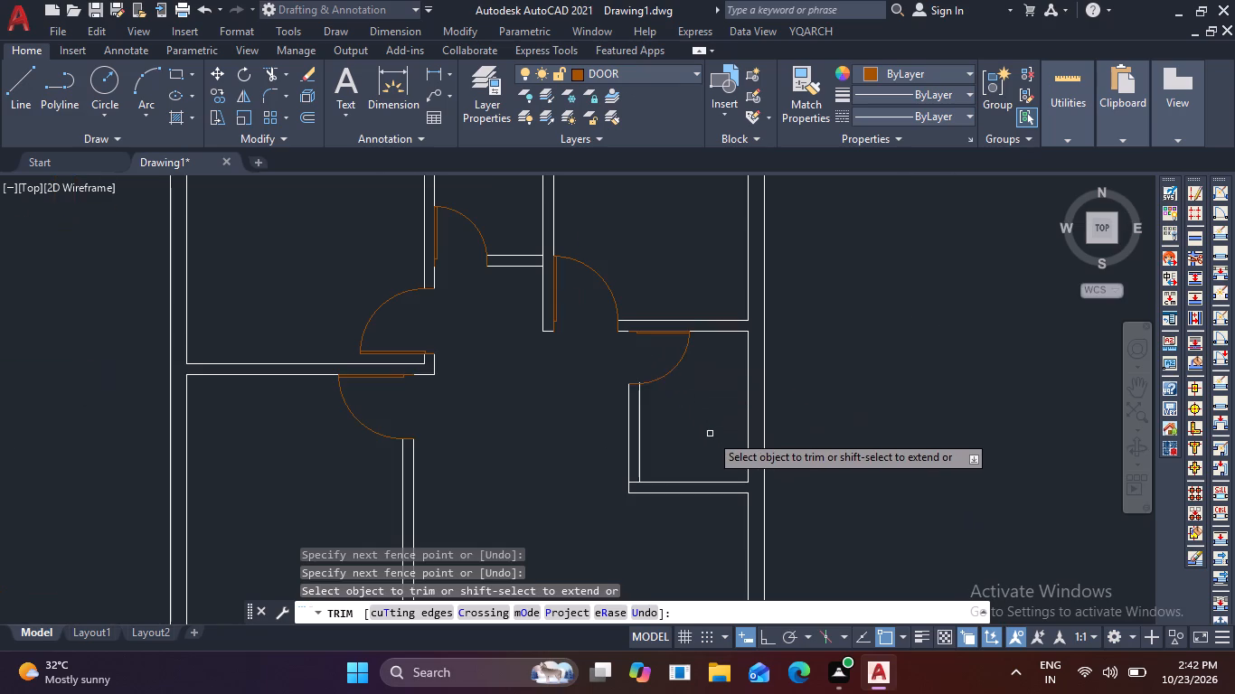
scroll(710, 434, "down", 1)
scroll(655, 462, "up", 5)
left_click(670, 481)
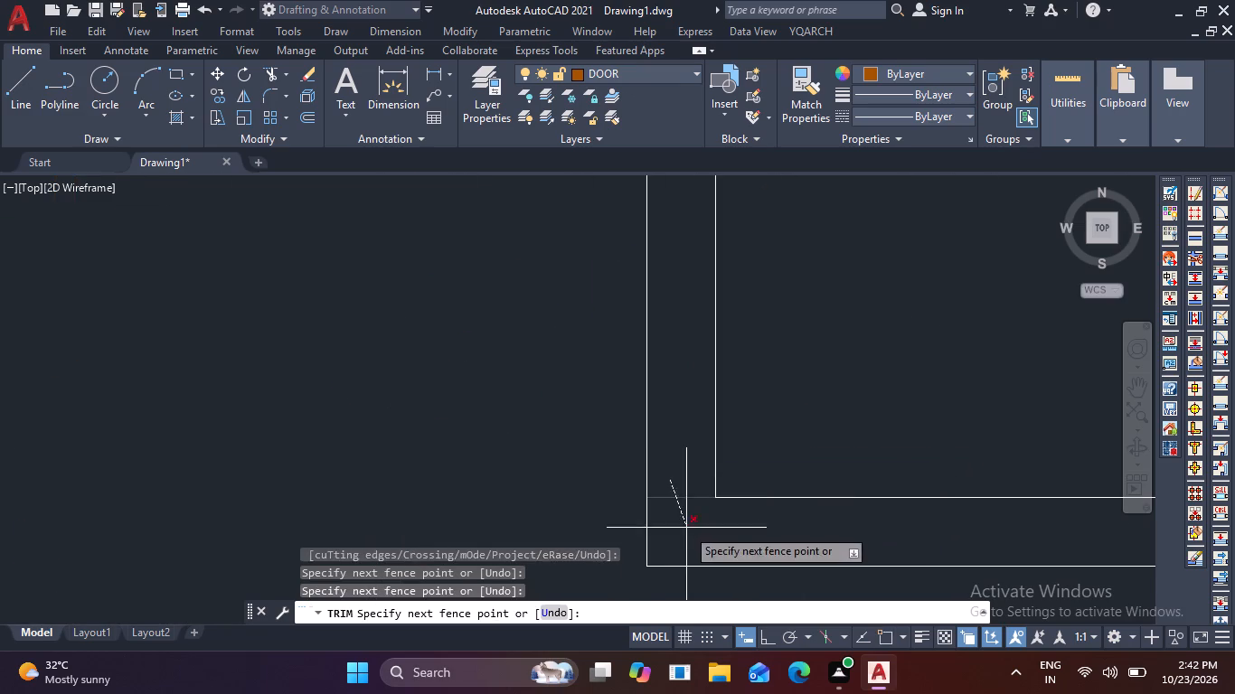
left_click(686, 528)
scroll(689, 518, "down", 4)
middle_click_drag(698, 562, 523, 359)
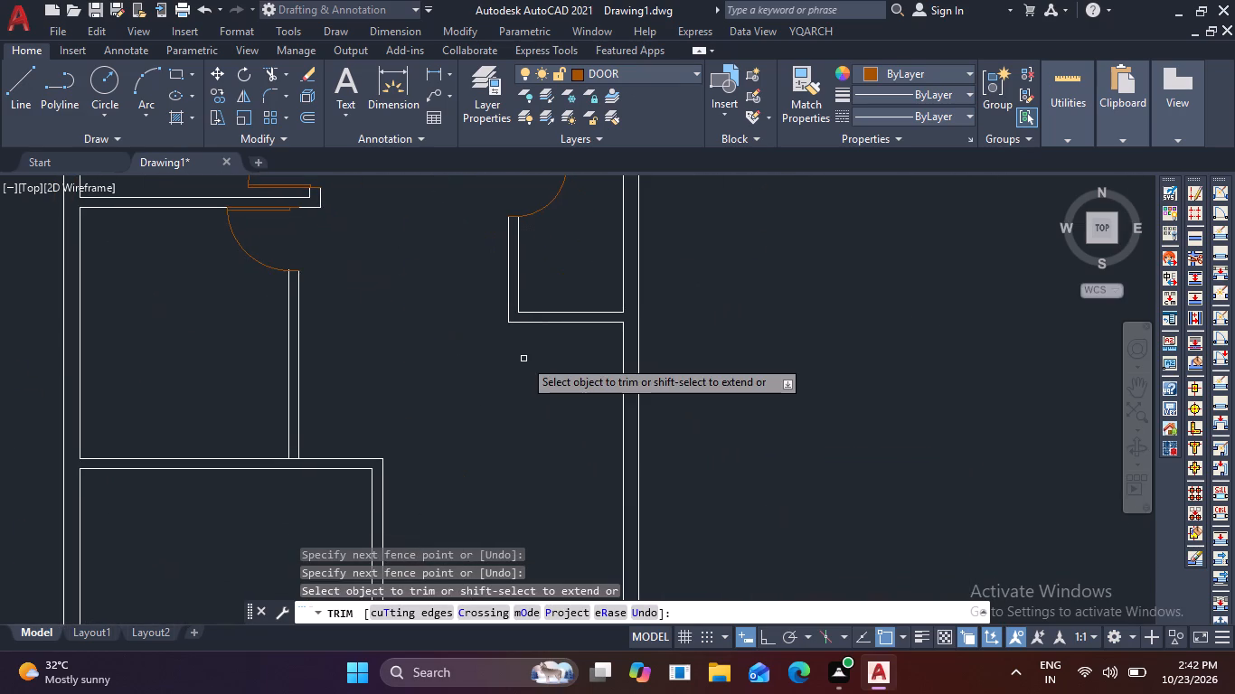
middle_click_drag(523, 359, 544, 316)
middle_click_drag(557, 396, 549, 352)
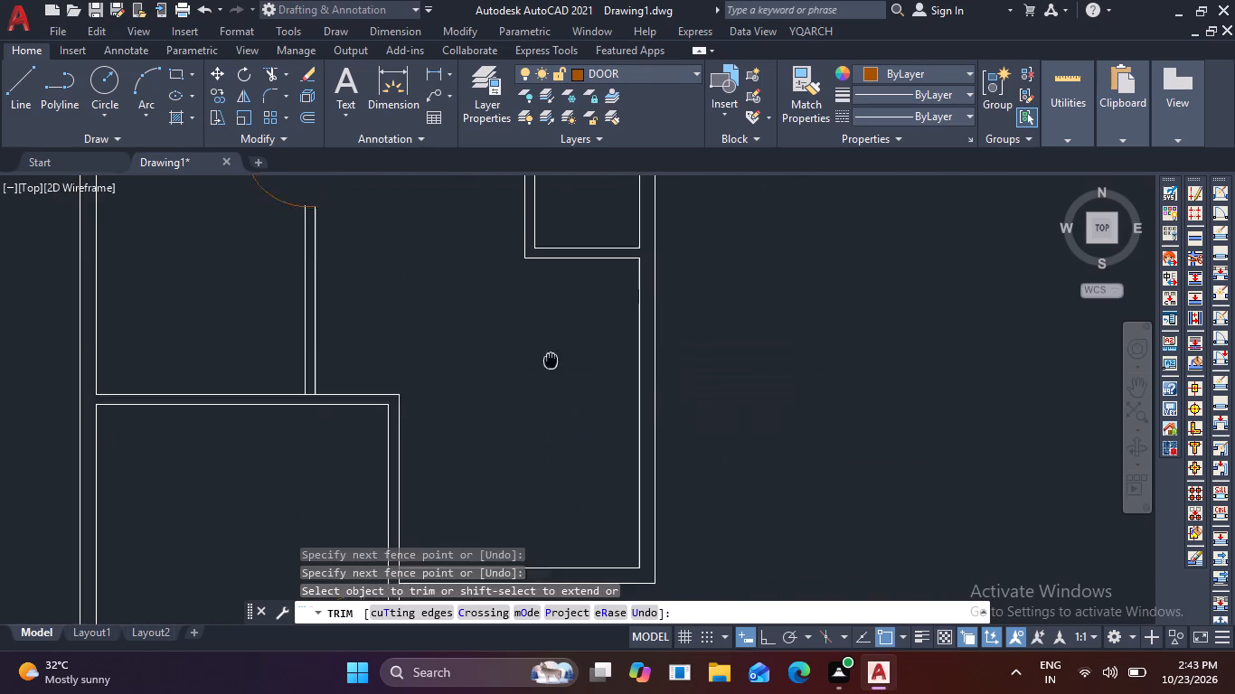
middle_click_drag(549, 352, 544, 237)
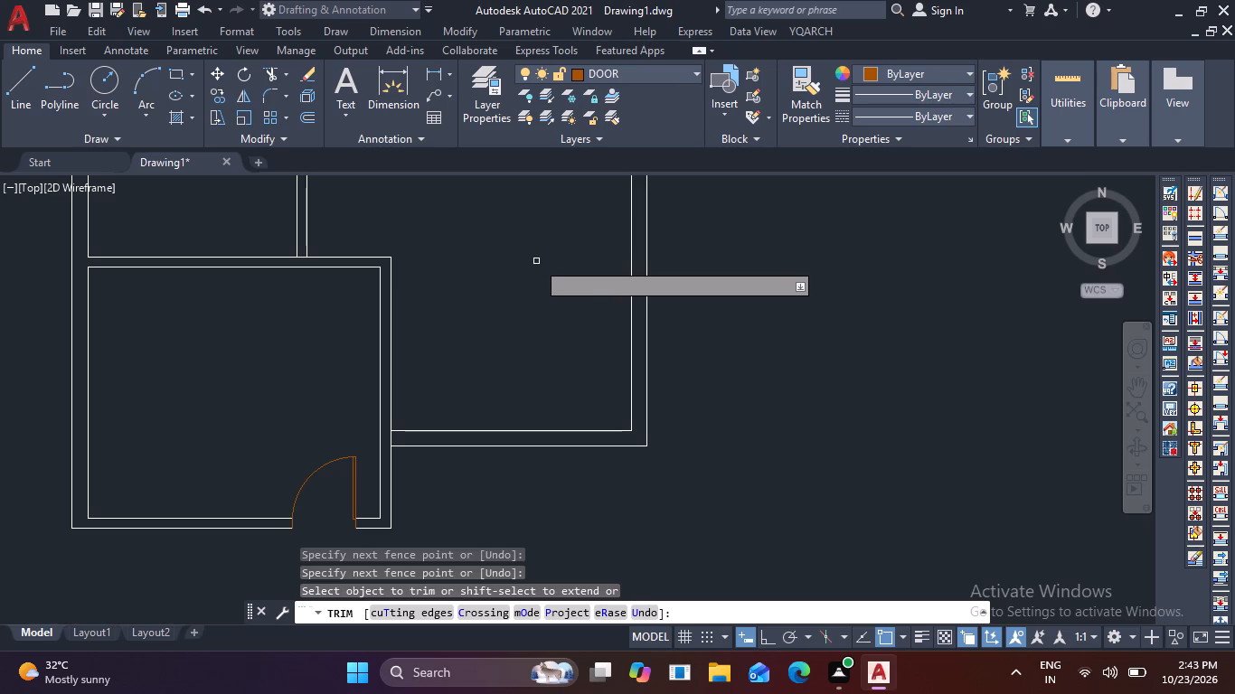
key("Escape")
key("Escape")
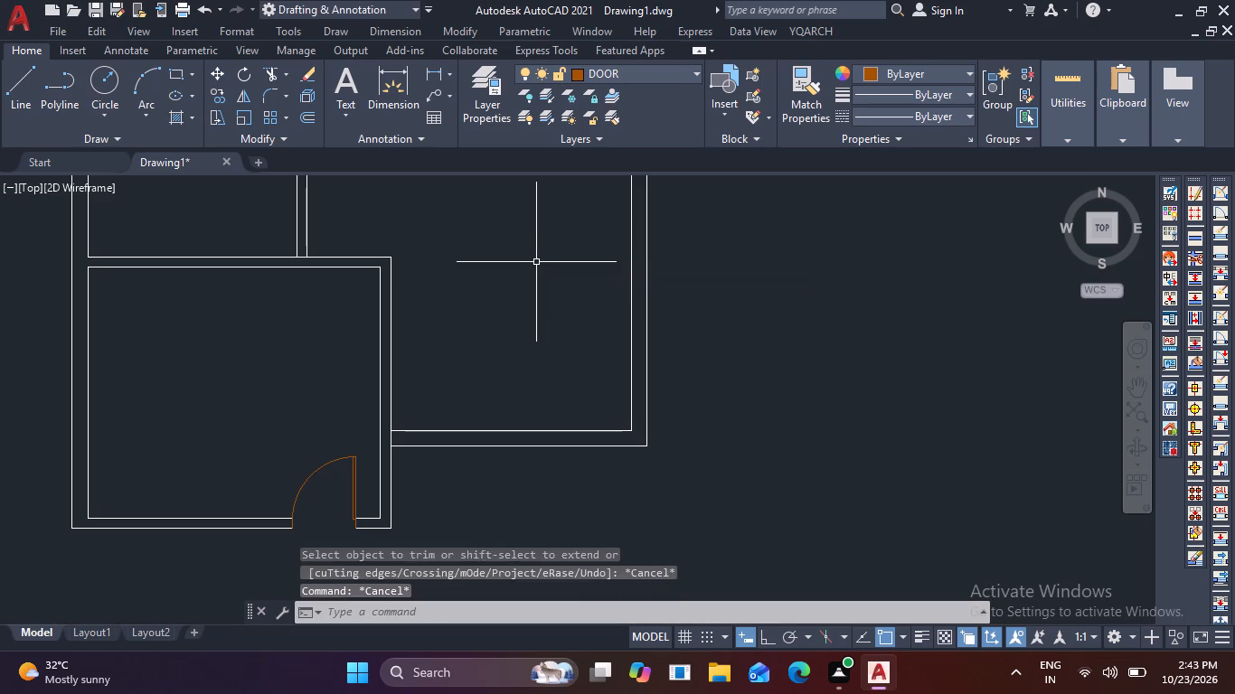
Delete the two spare door blocks lying outside the floor plan, to its left.
scroll(544, 325, "down", 3)
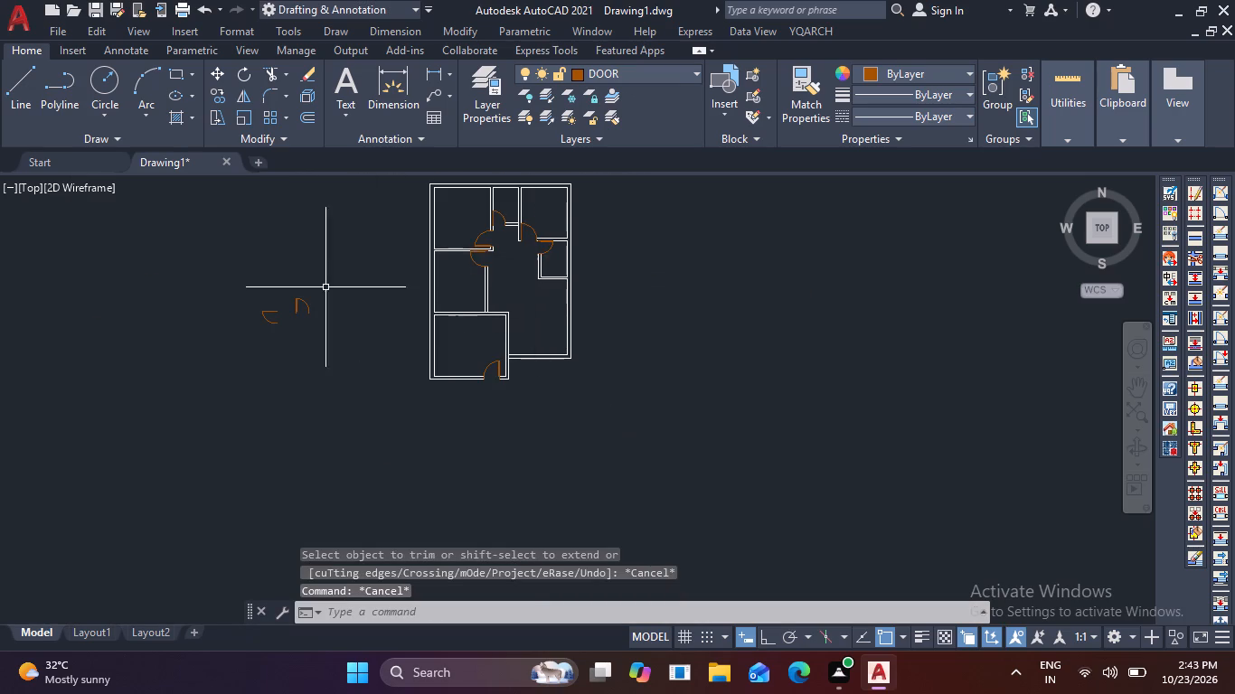
left_click(342, 327)
left_click(207, 239)
key("Delete")
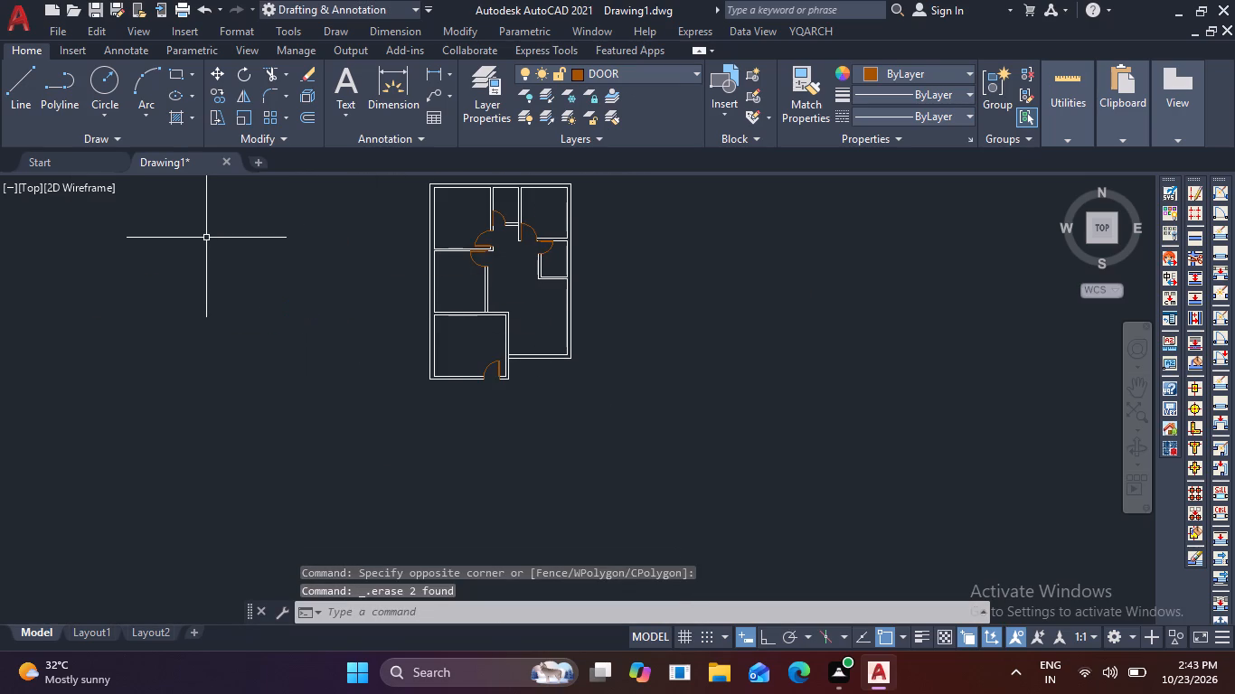
Set the current object colour to Cyan.
middle_click_drag(504, 240, 521, 324)
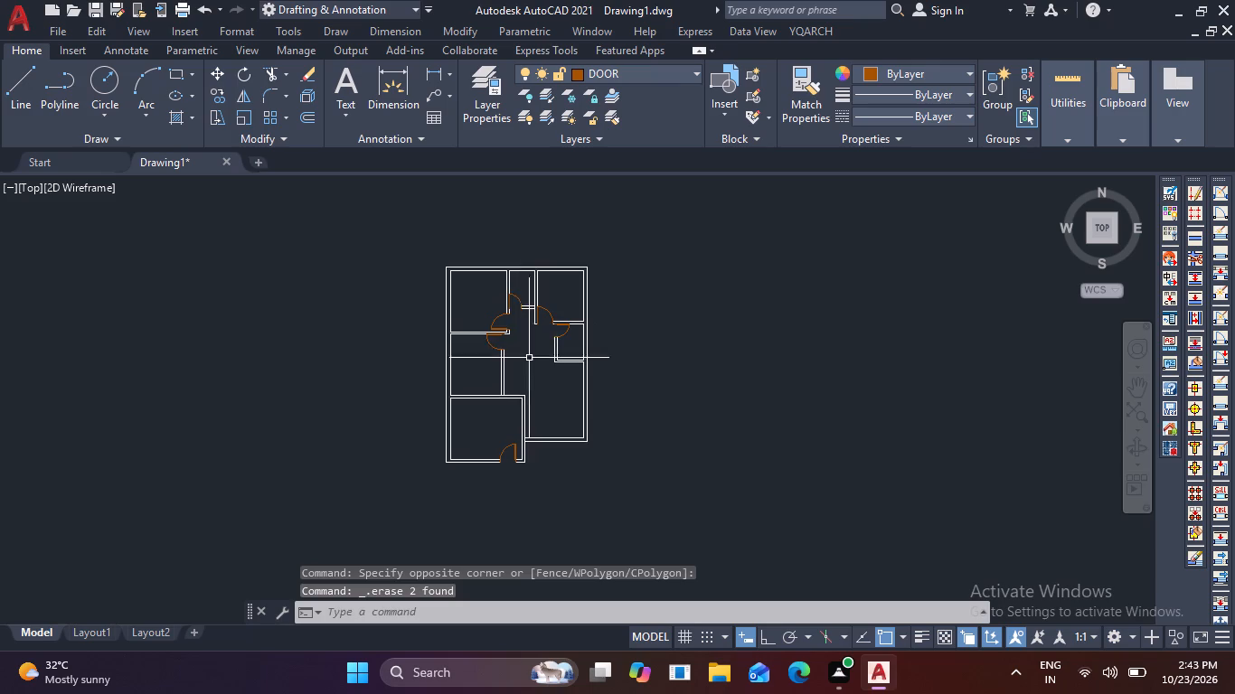
scroll(523, 489, "up", 3)
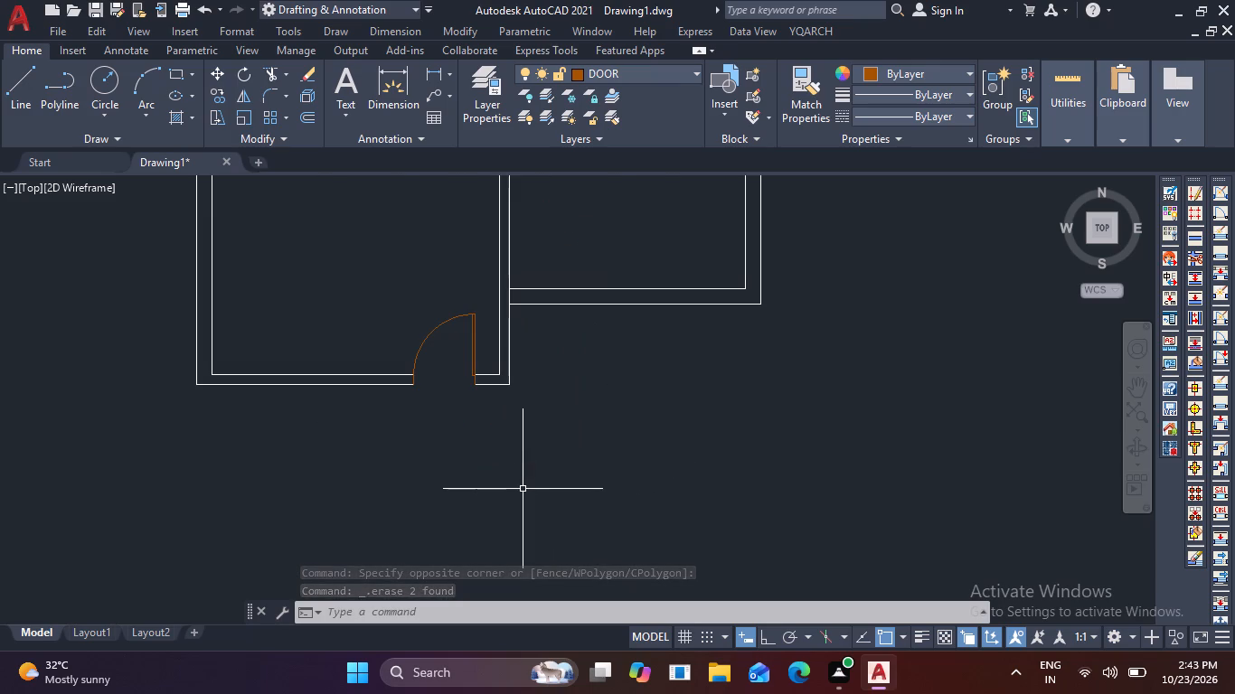
scroll(544, 369, "up", 2)
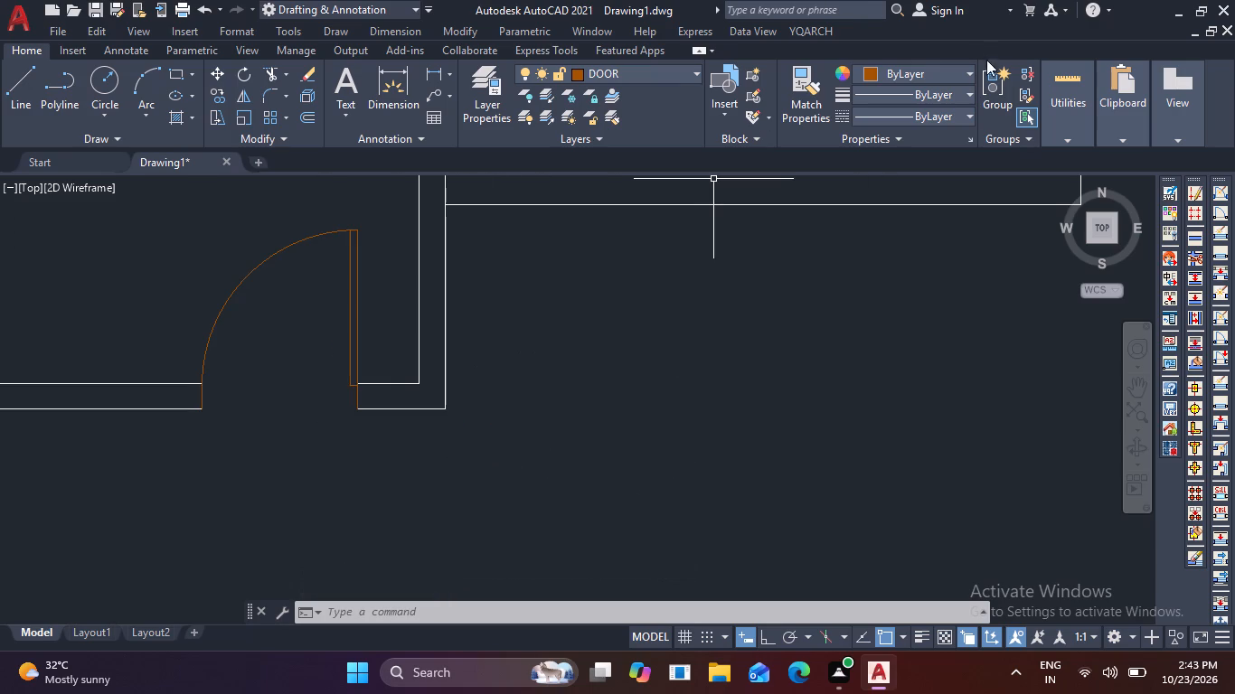
left_click(970, 72)
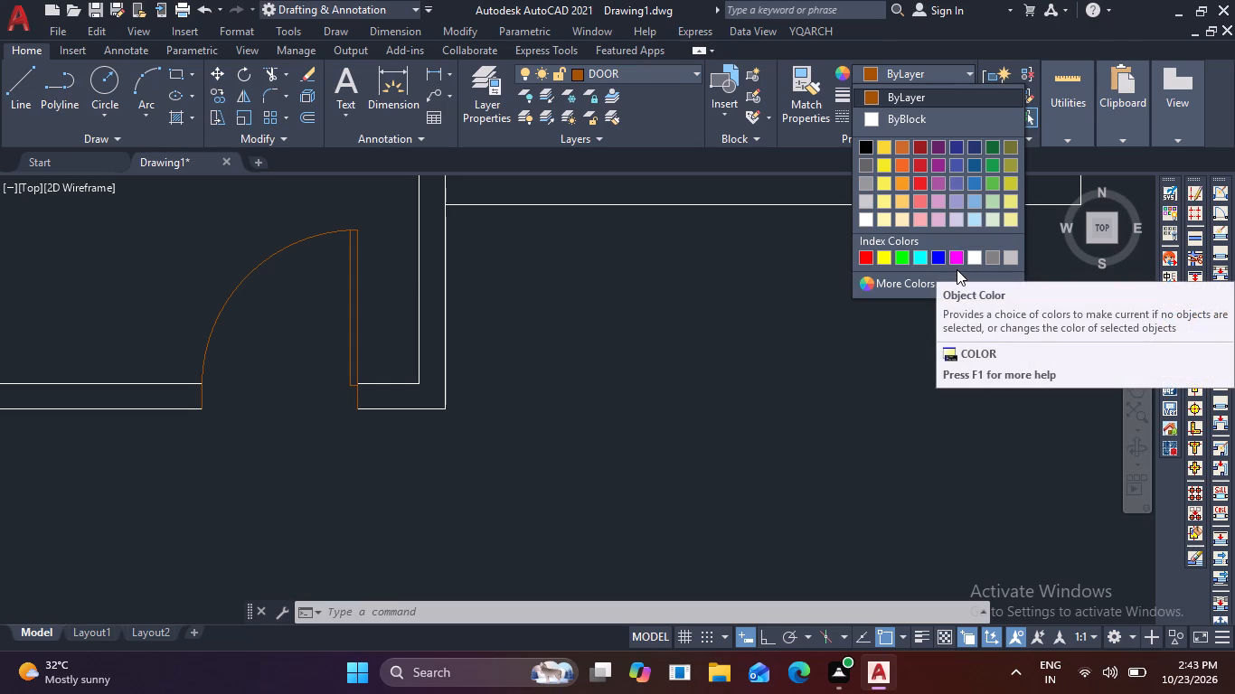
left_click(918, 262)
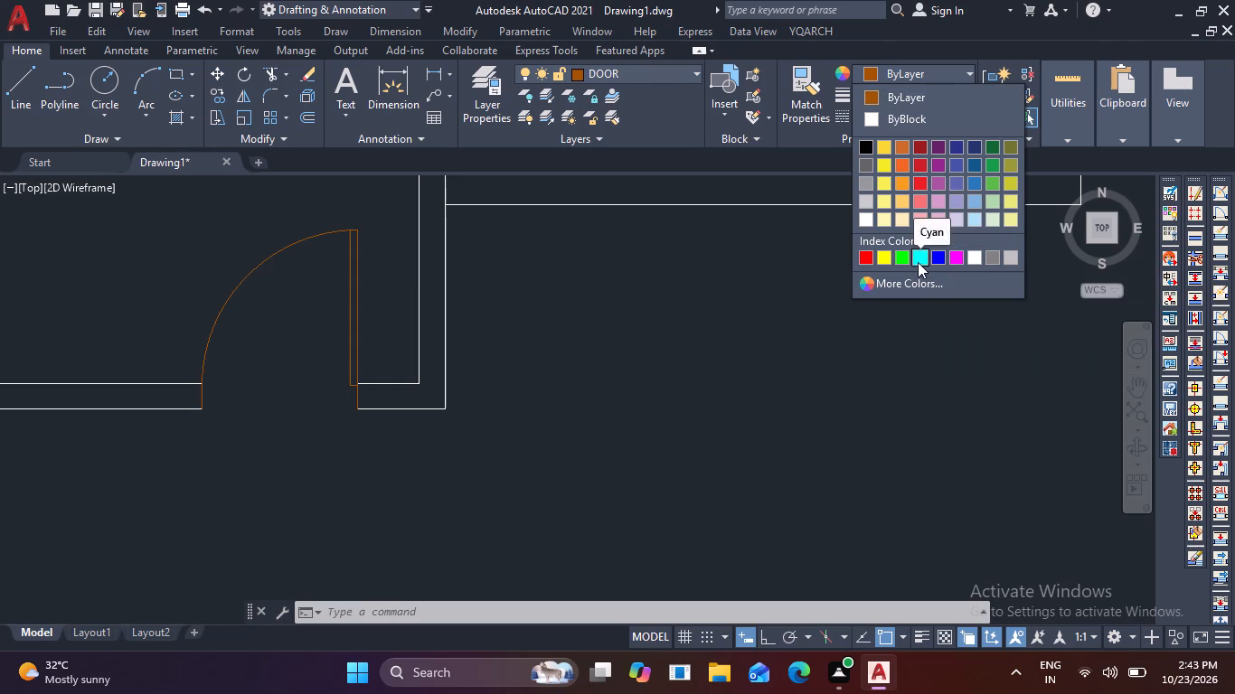
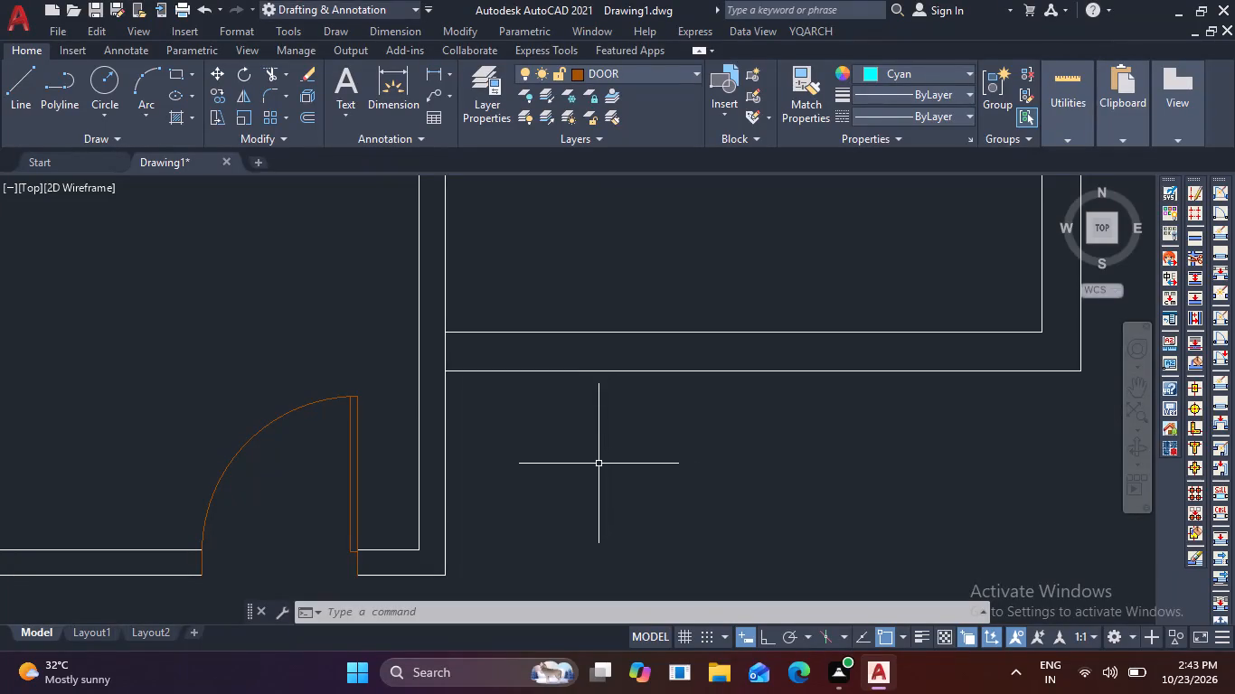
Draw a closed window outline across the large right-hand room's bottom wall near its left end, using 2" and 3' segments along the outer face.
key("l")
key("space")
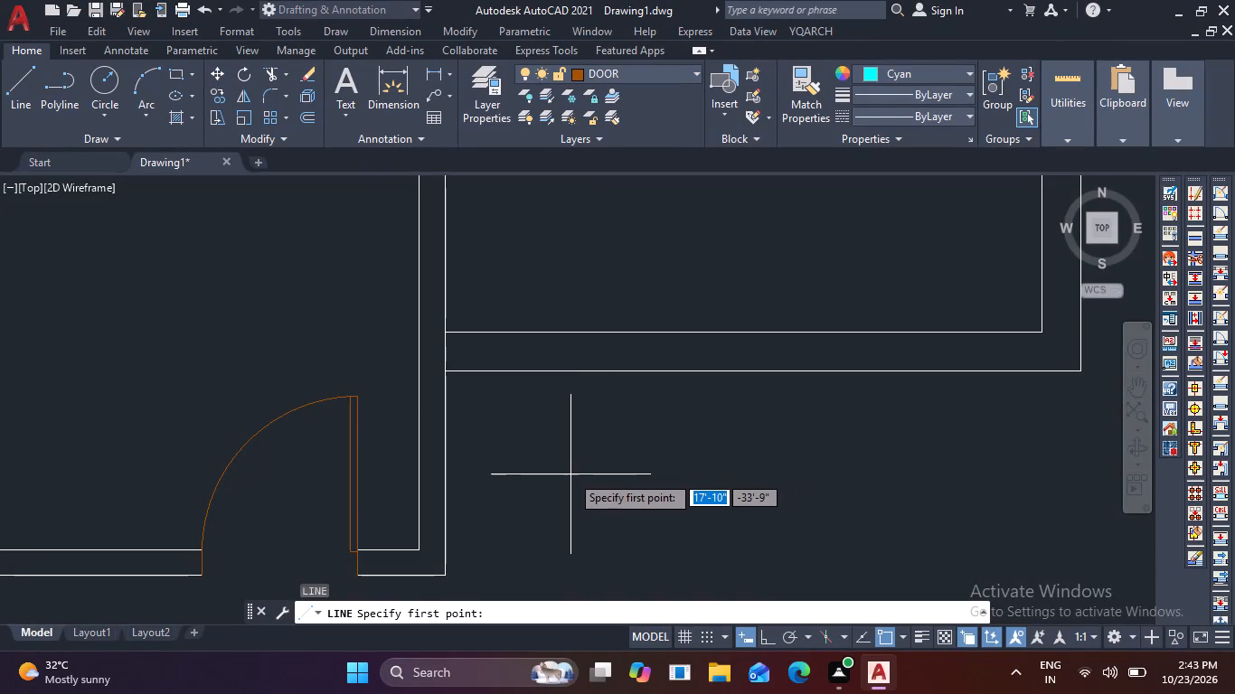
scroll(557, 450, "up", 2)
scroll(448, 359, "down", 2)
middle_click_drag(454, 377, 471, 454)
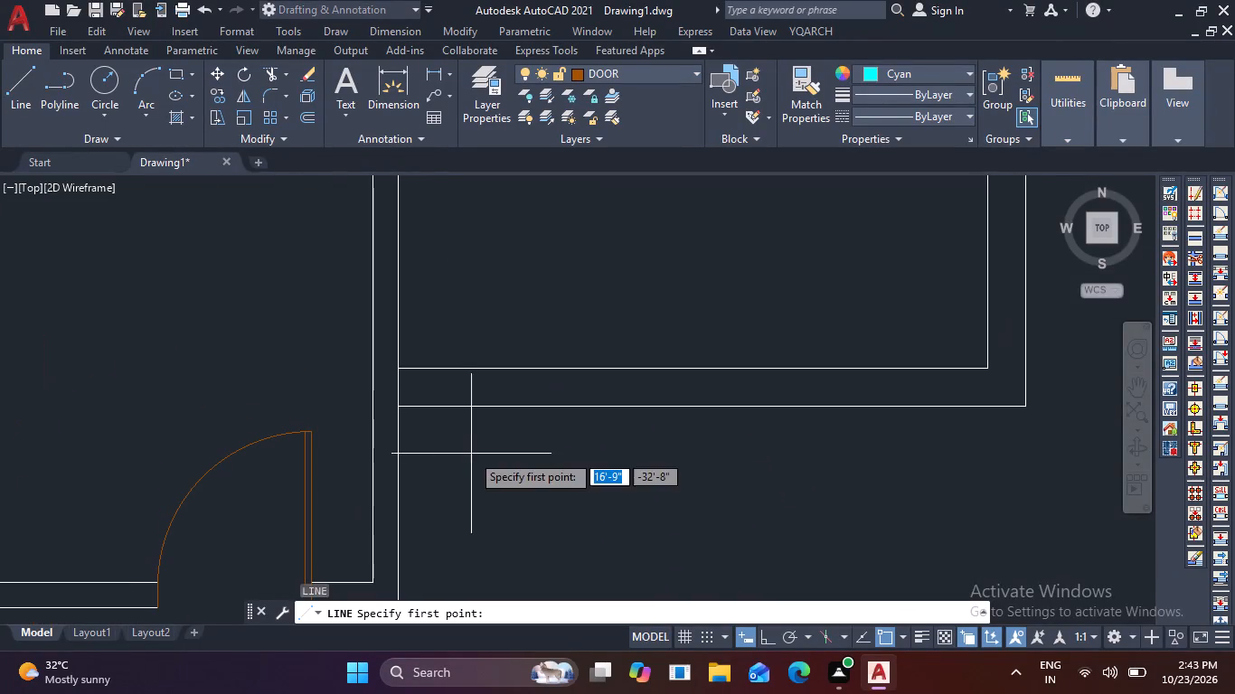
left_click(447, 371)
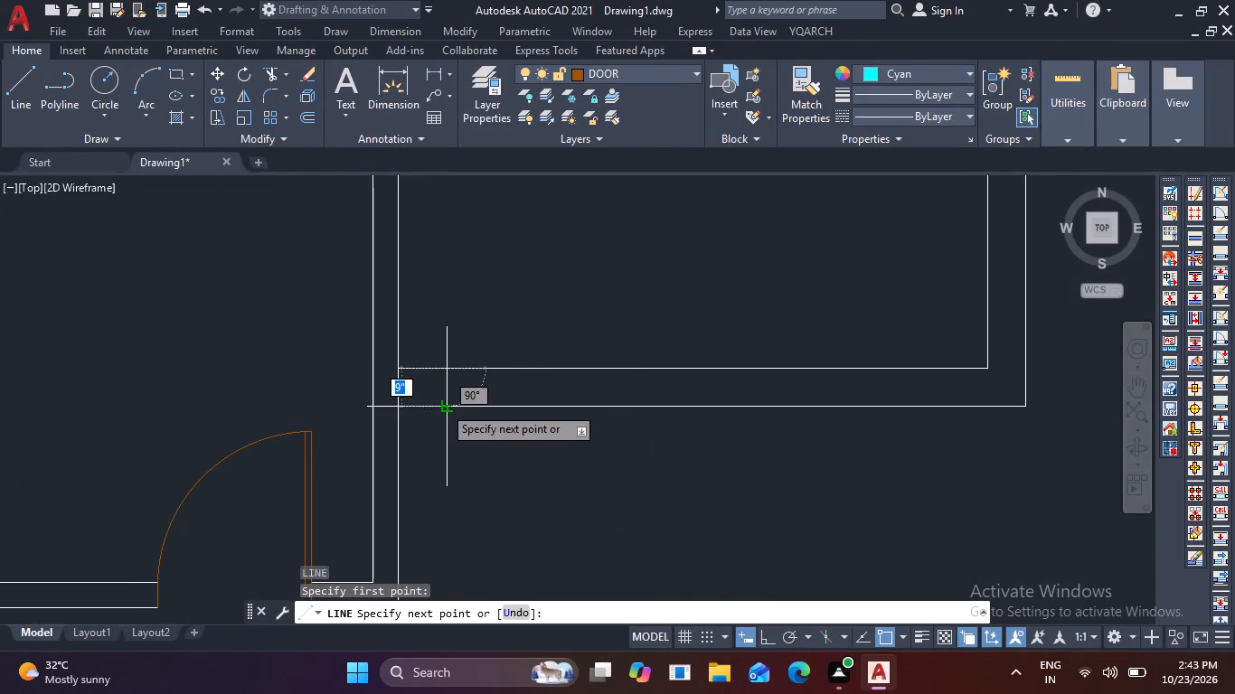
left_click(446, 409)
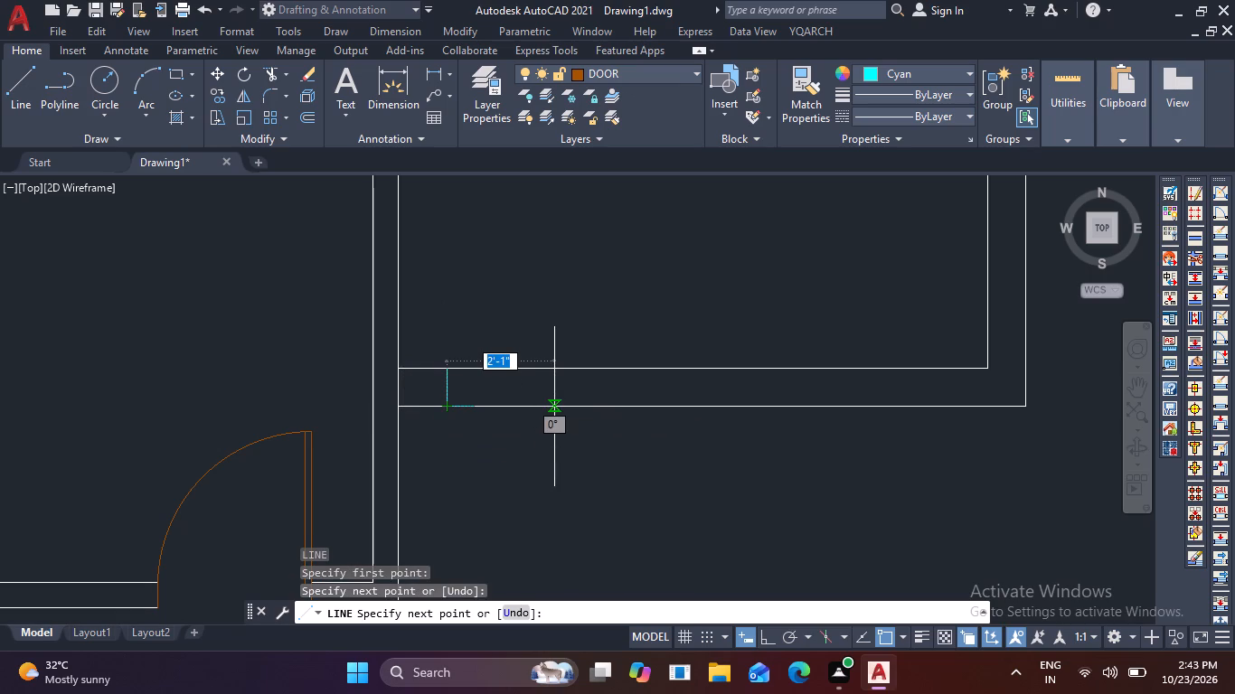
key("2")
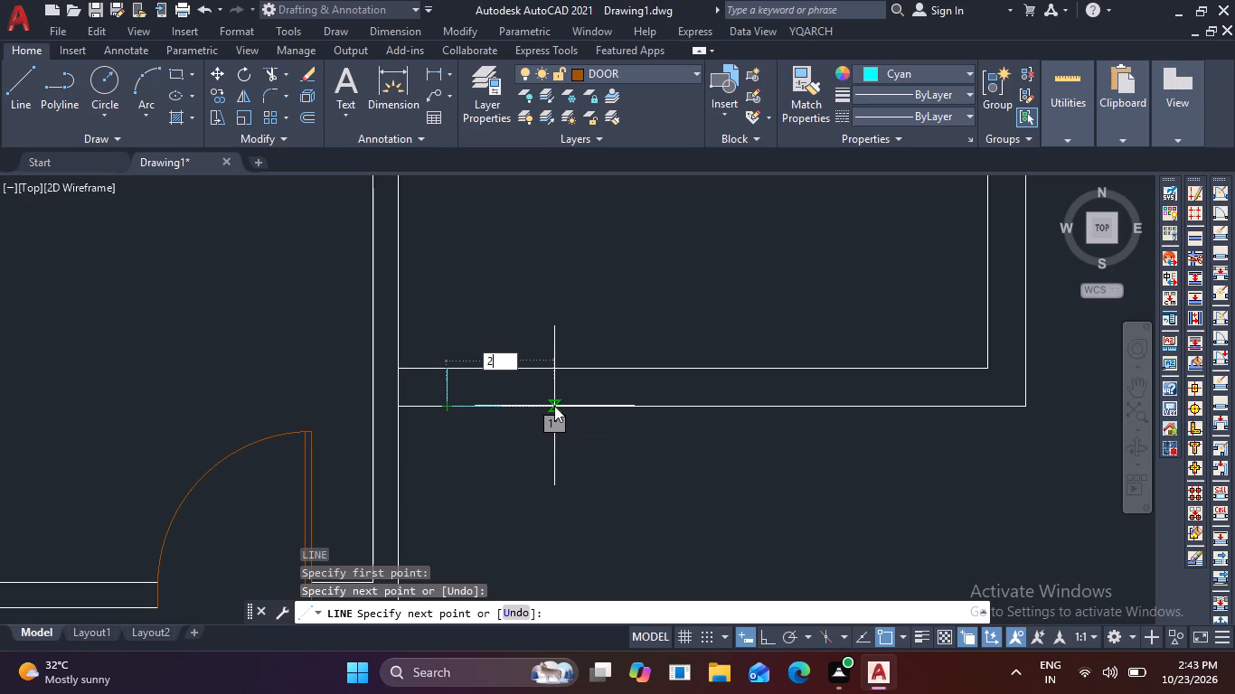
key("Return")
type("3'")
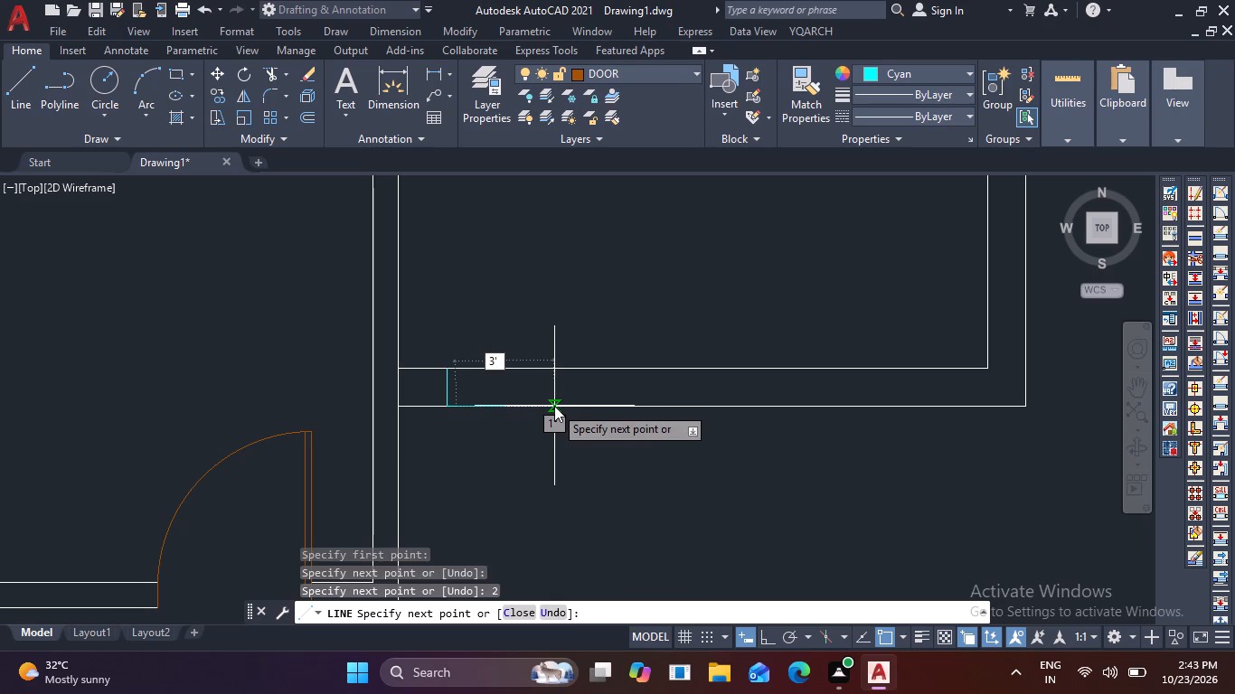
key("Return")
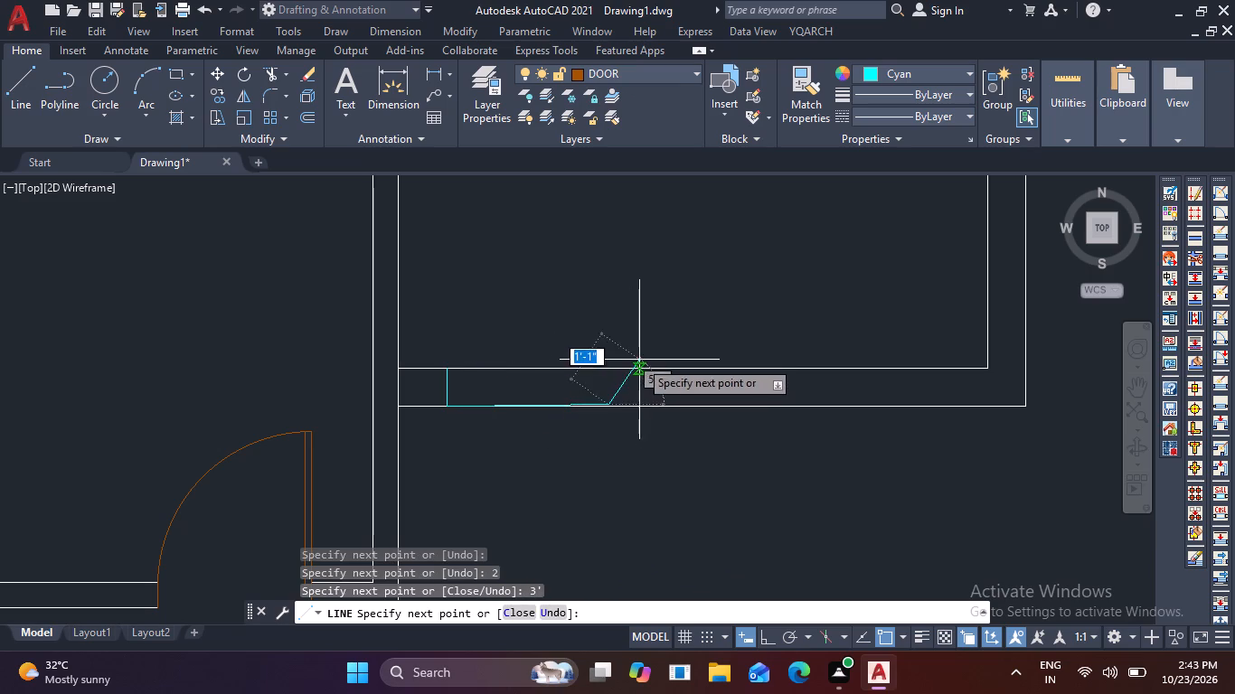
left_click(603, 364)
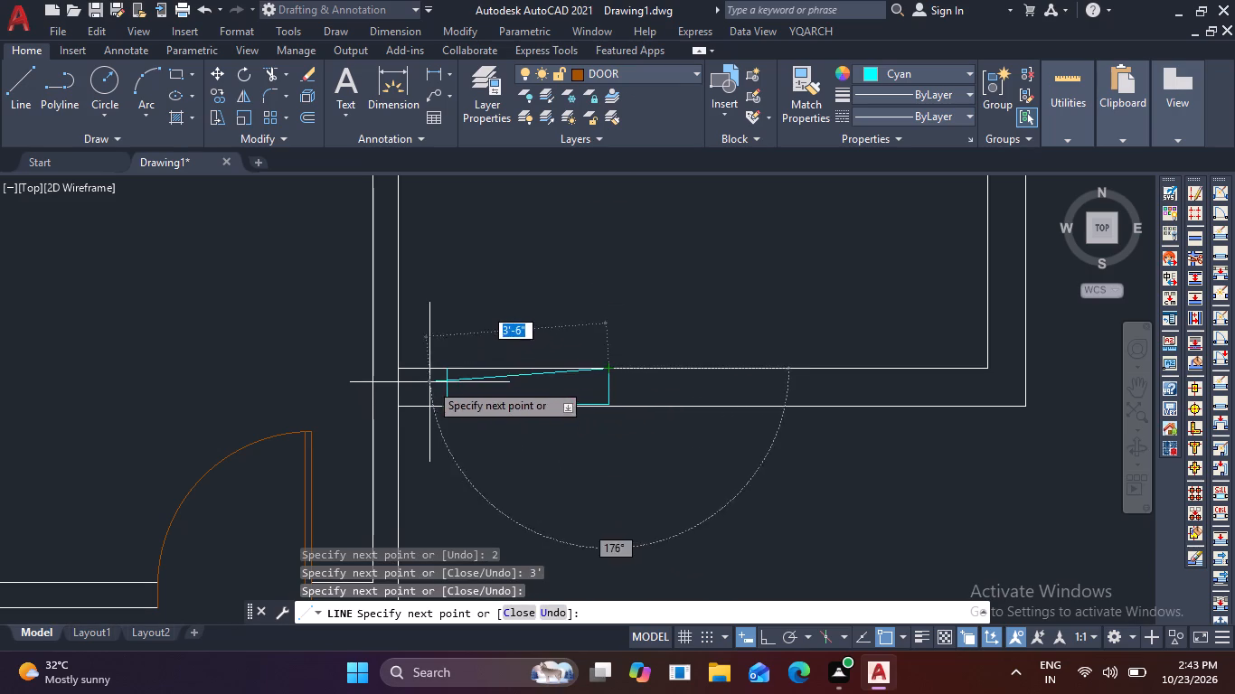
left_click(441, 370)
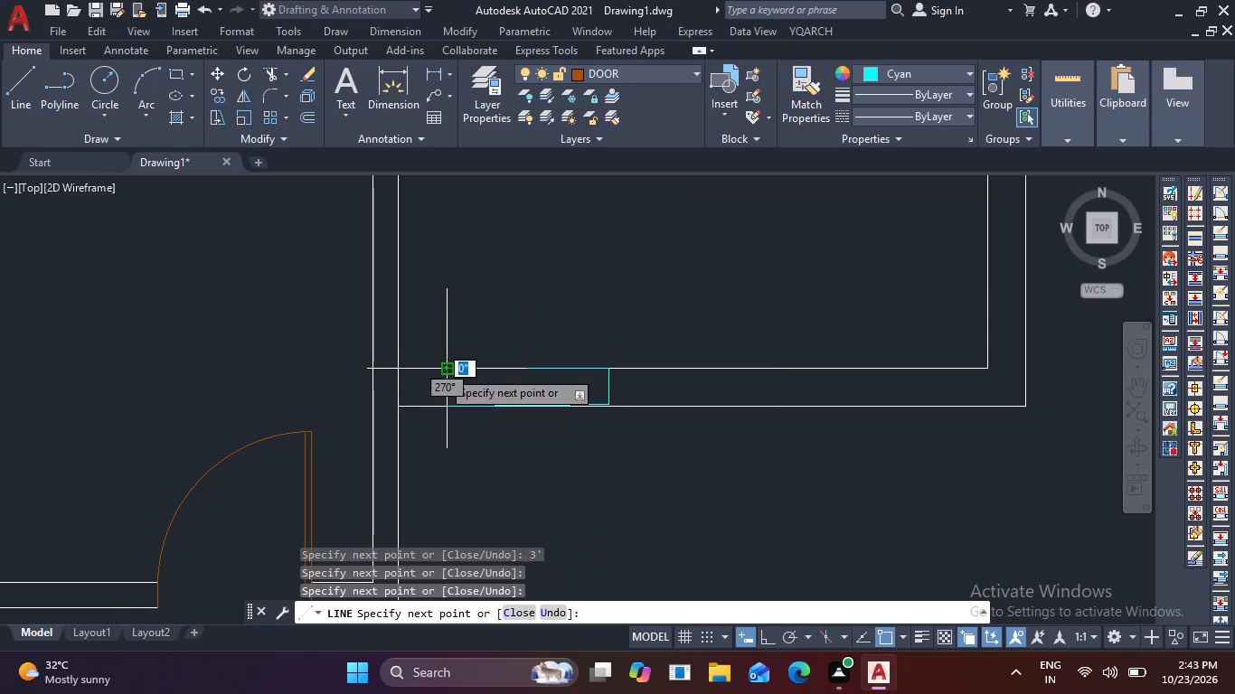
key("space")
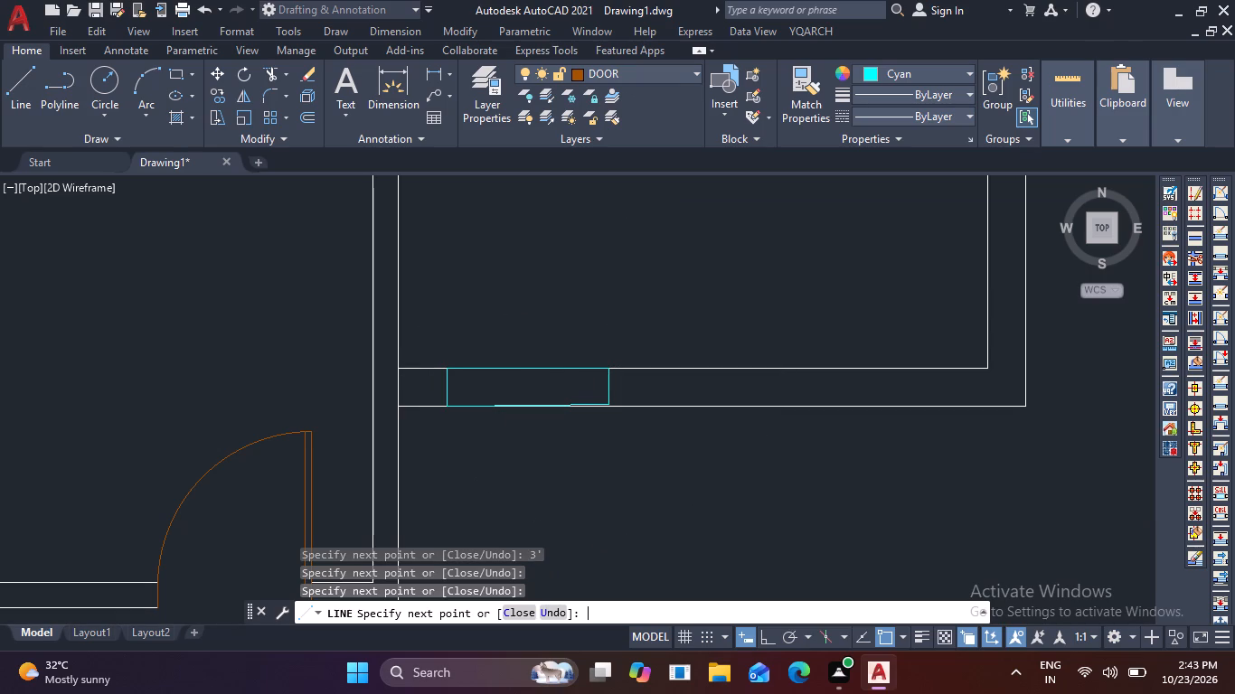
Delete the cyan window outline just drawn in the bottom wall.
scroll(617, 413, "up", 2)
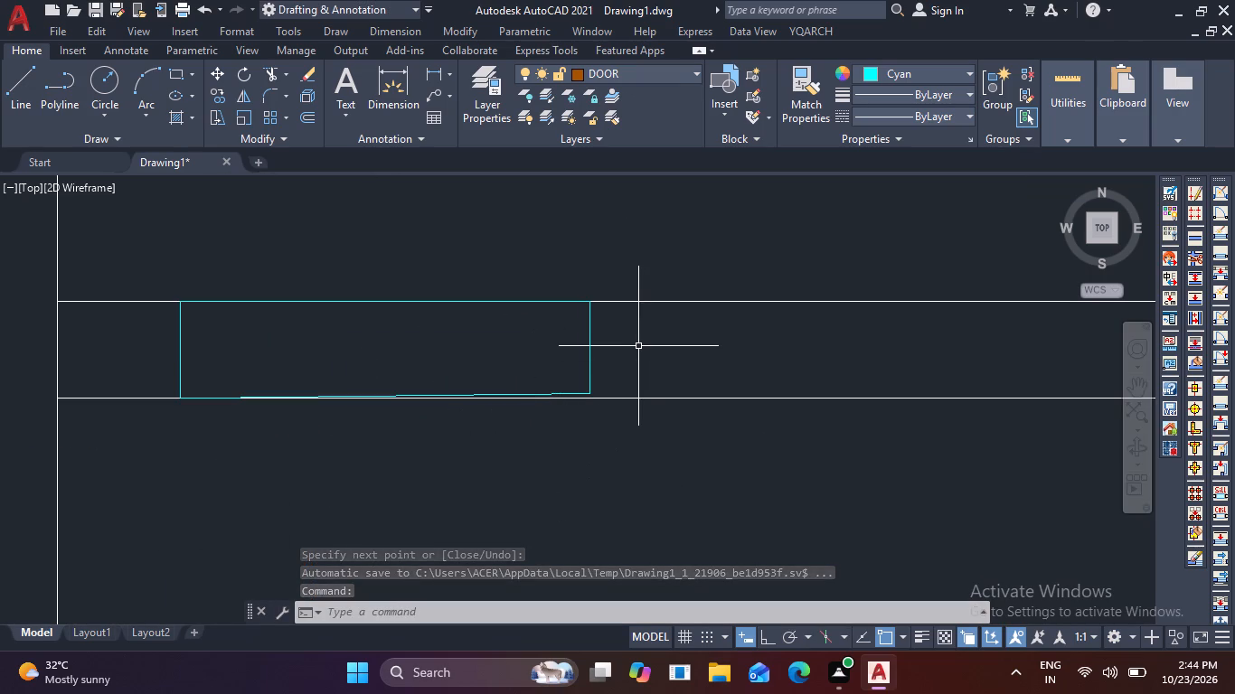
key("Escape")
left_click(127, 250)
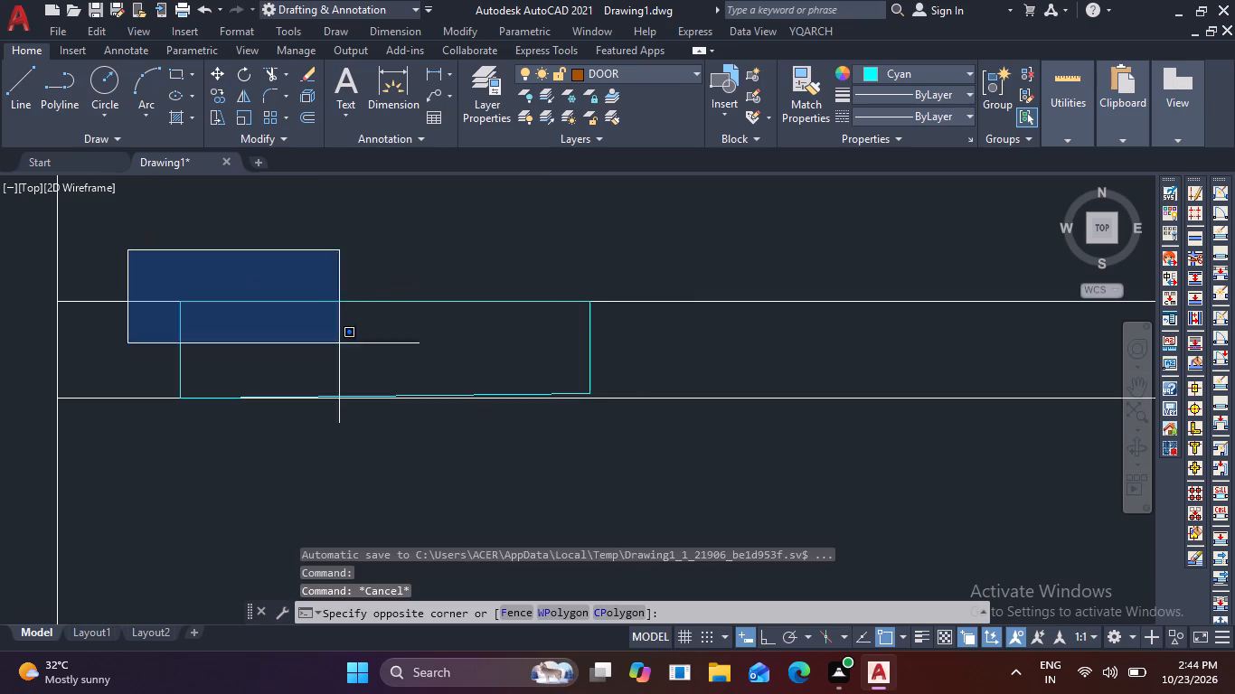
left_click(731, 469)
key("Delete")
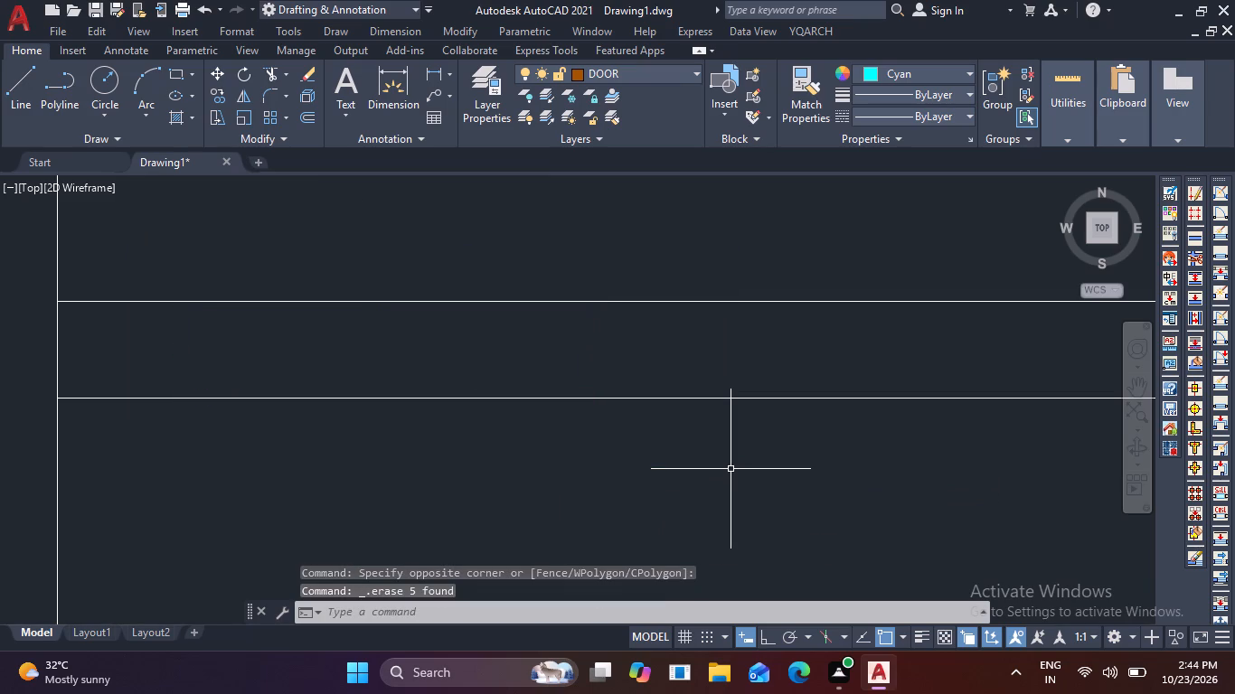
With Ortho on, draw a 2'6" long window rectangle spanning the wall thickness near the left end of the same bottom wall.
type("L")
key("space")
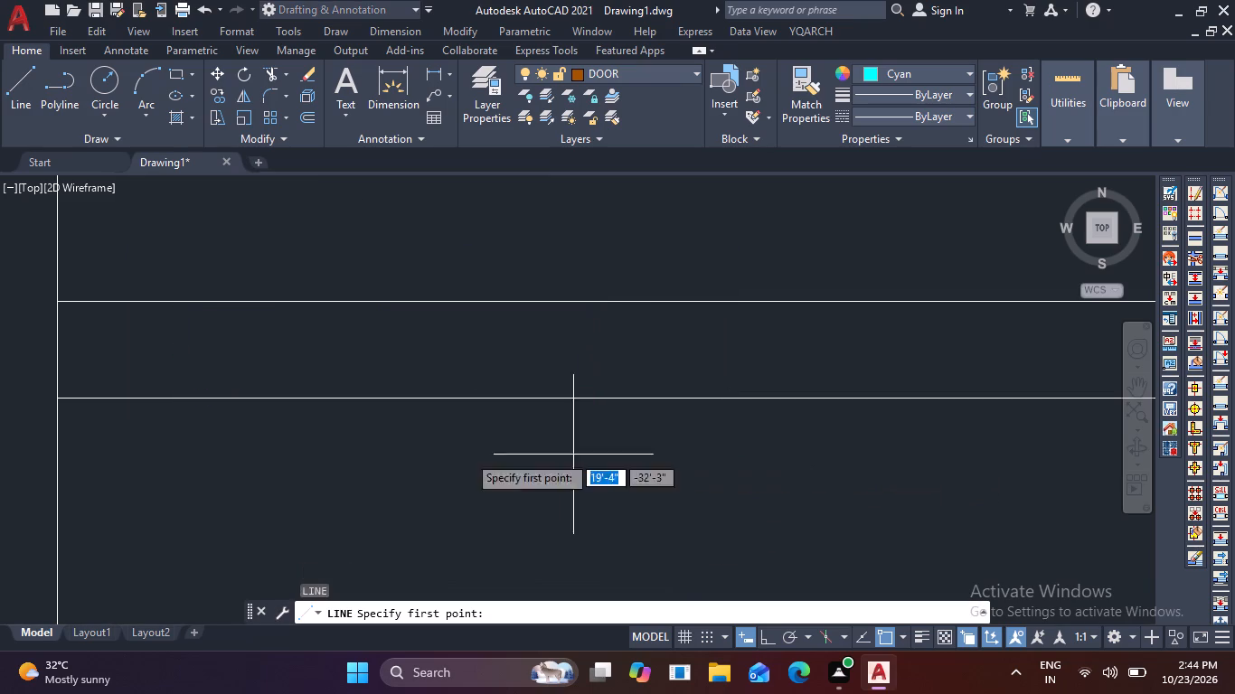
left_click(154, 399)
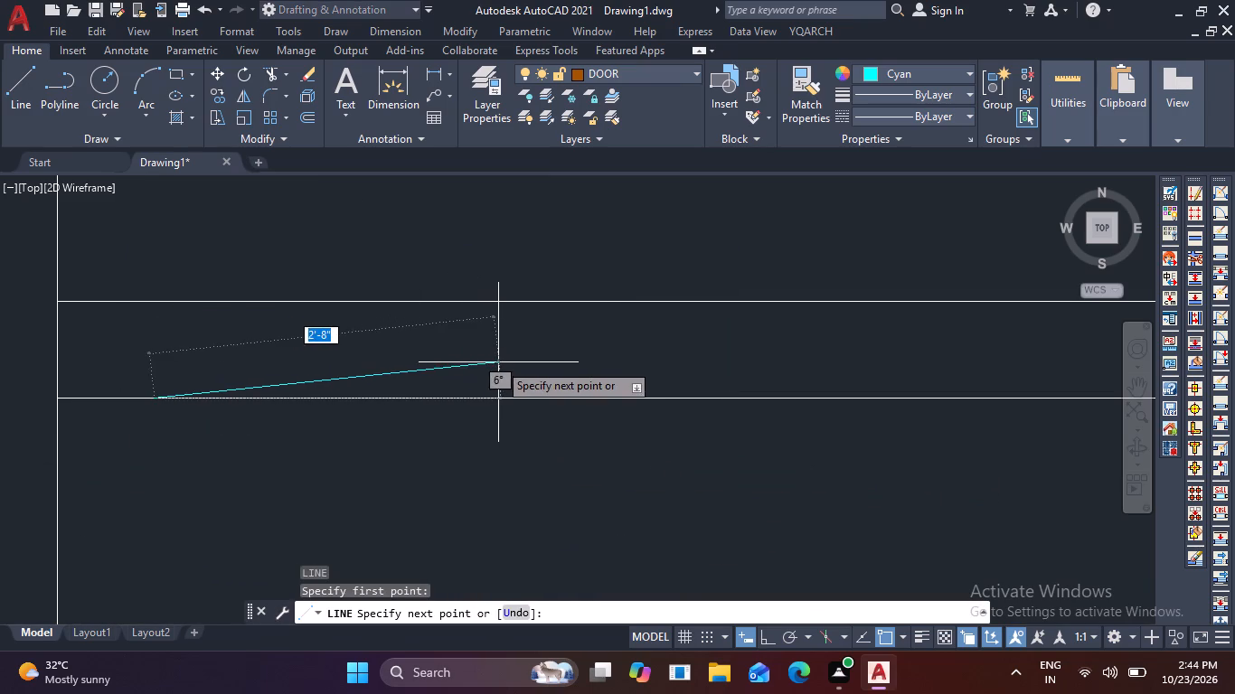
key("F8")
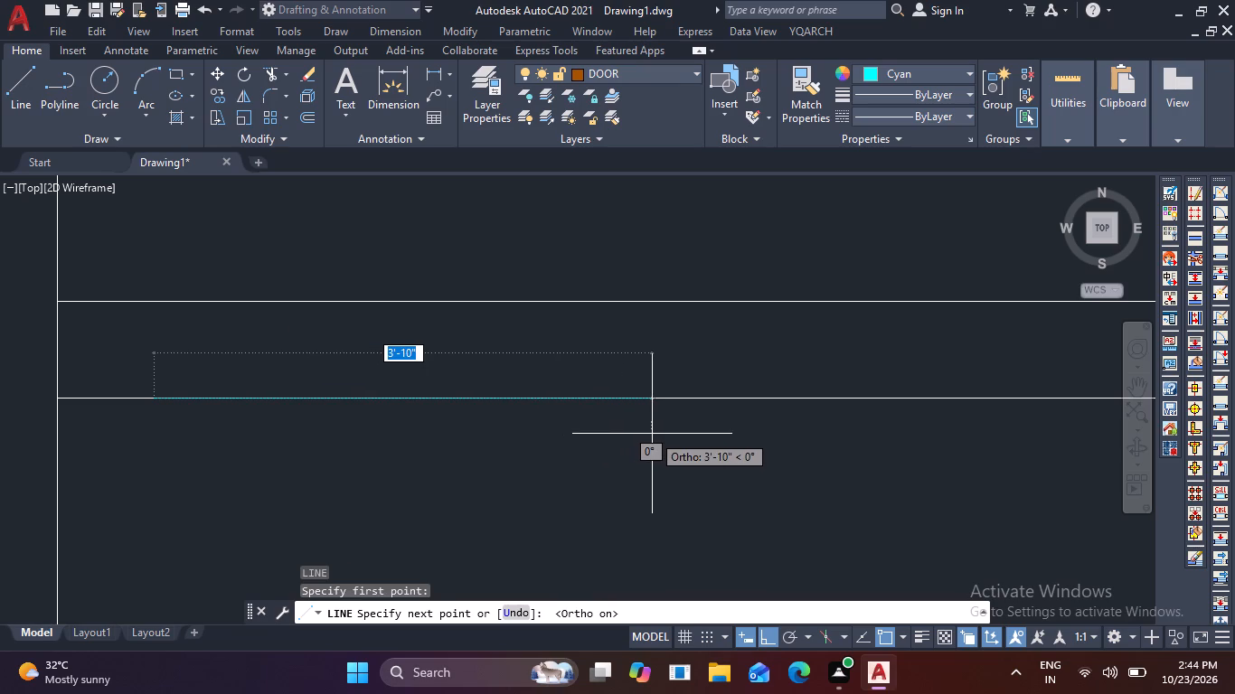
type("2'6")
key("space")
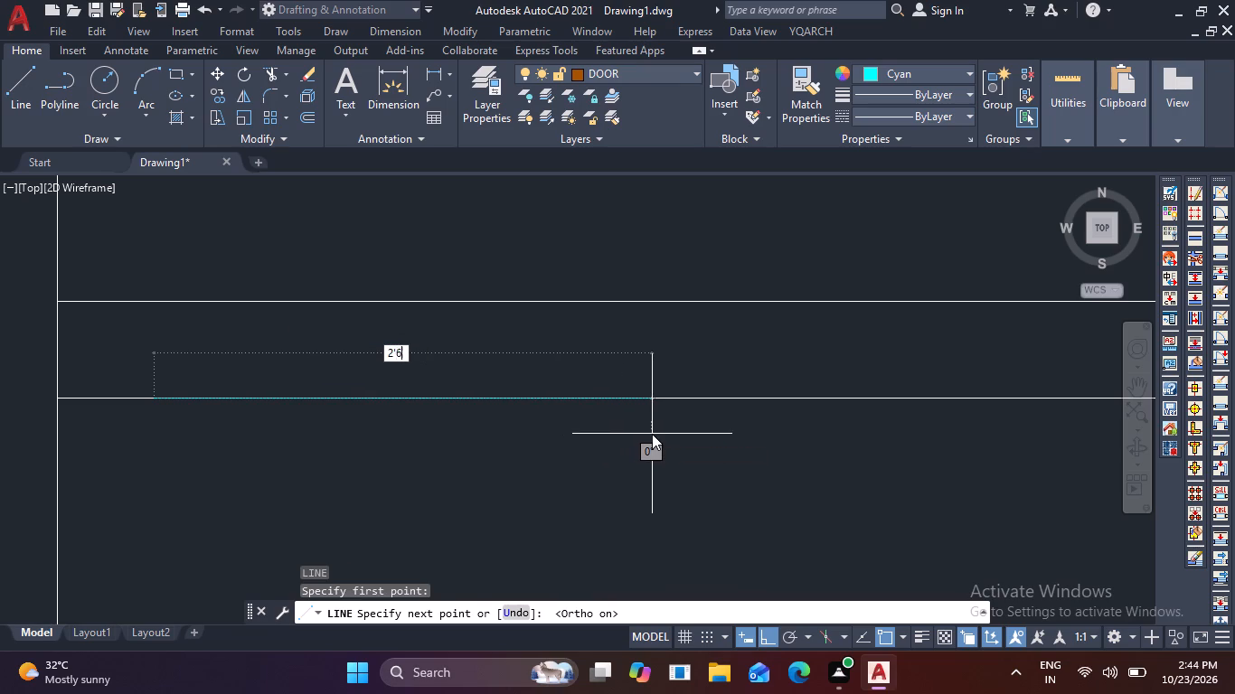
left_click(479, 298)
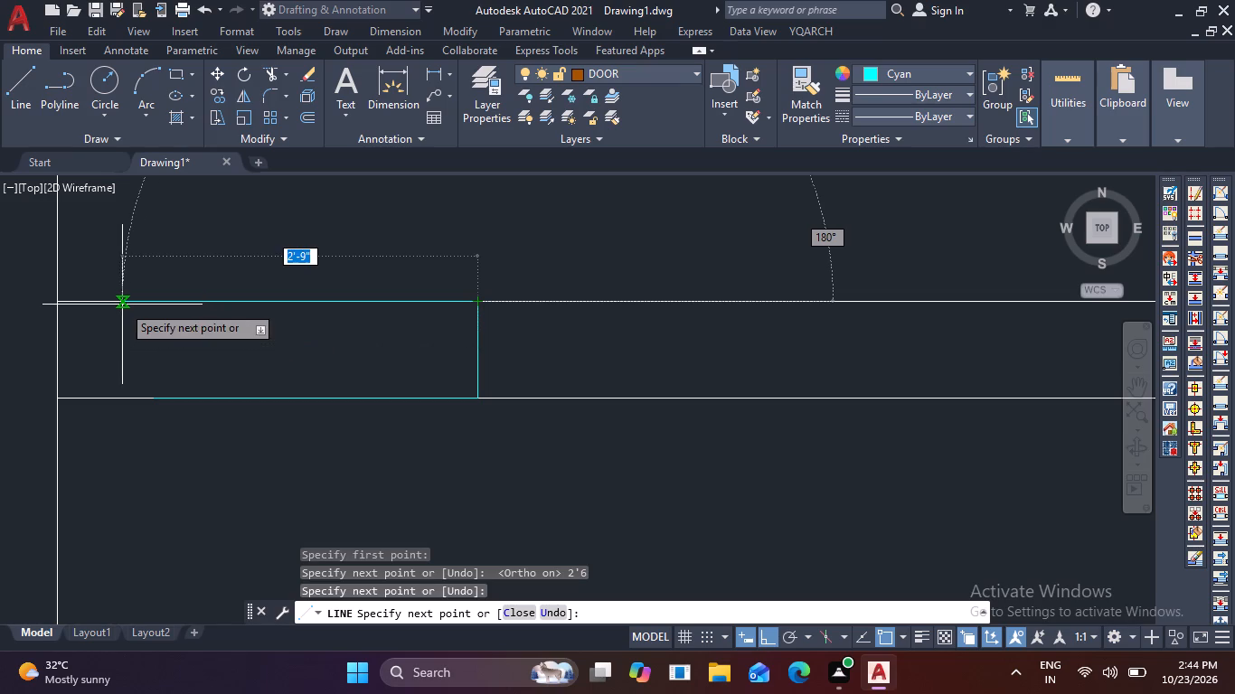
type("2'6")
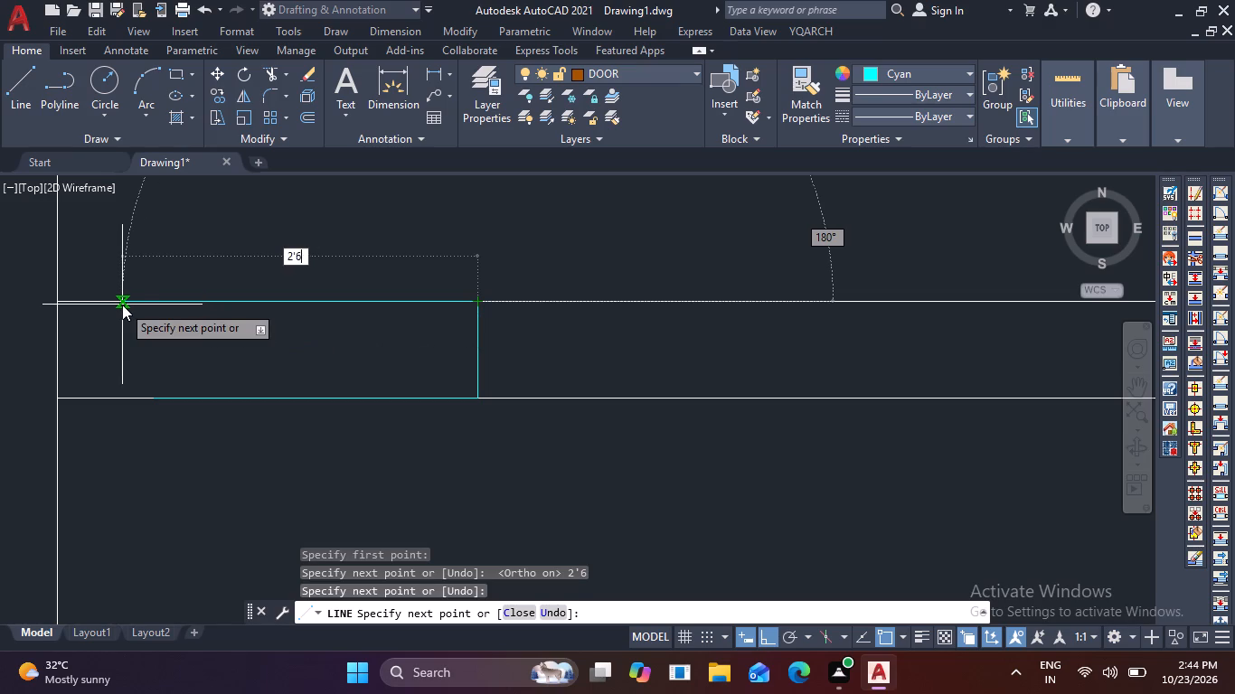
key("space")
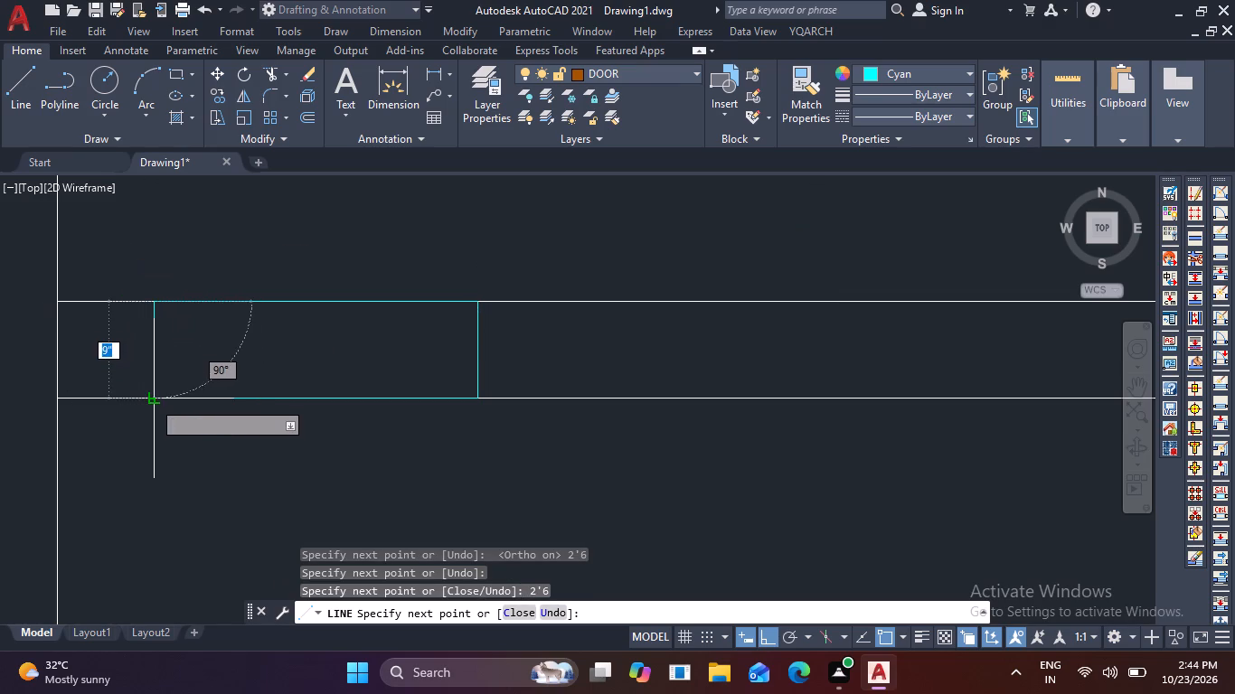
left_click(152, 399)
key("Escape")
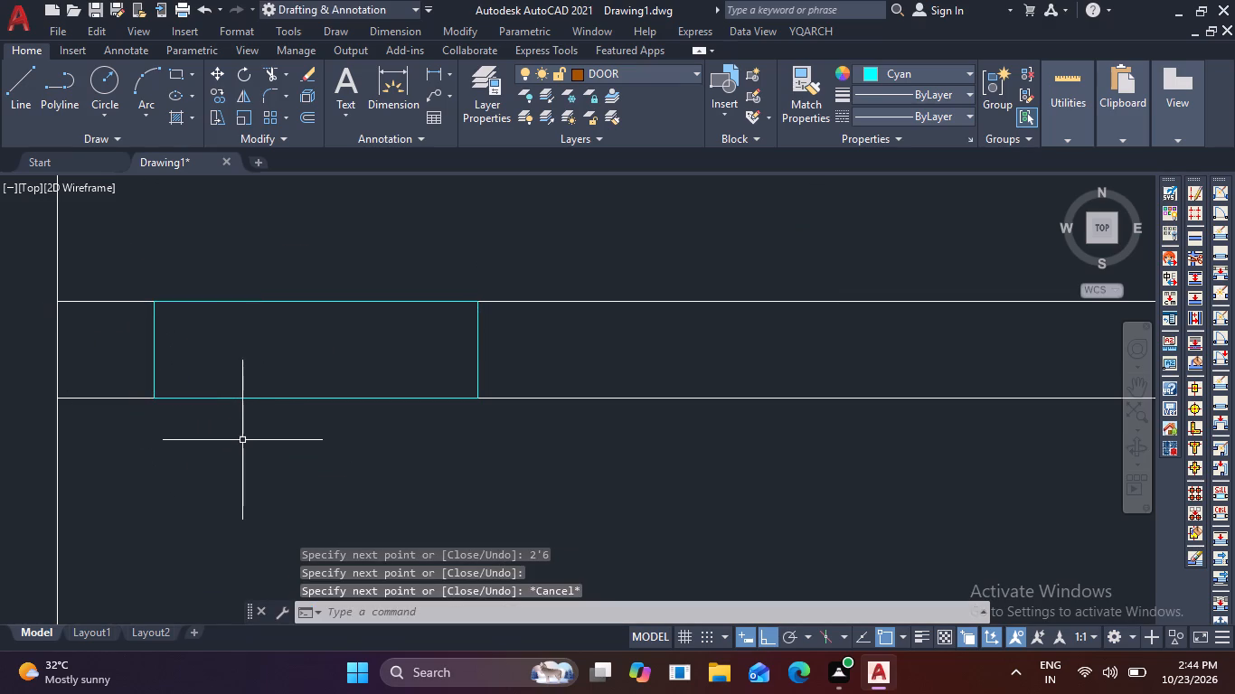
Draw a horizontal centre line through the window rectangle, from the midpoint of one short side to the other.
key("space")
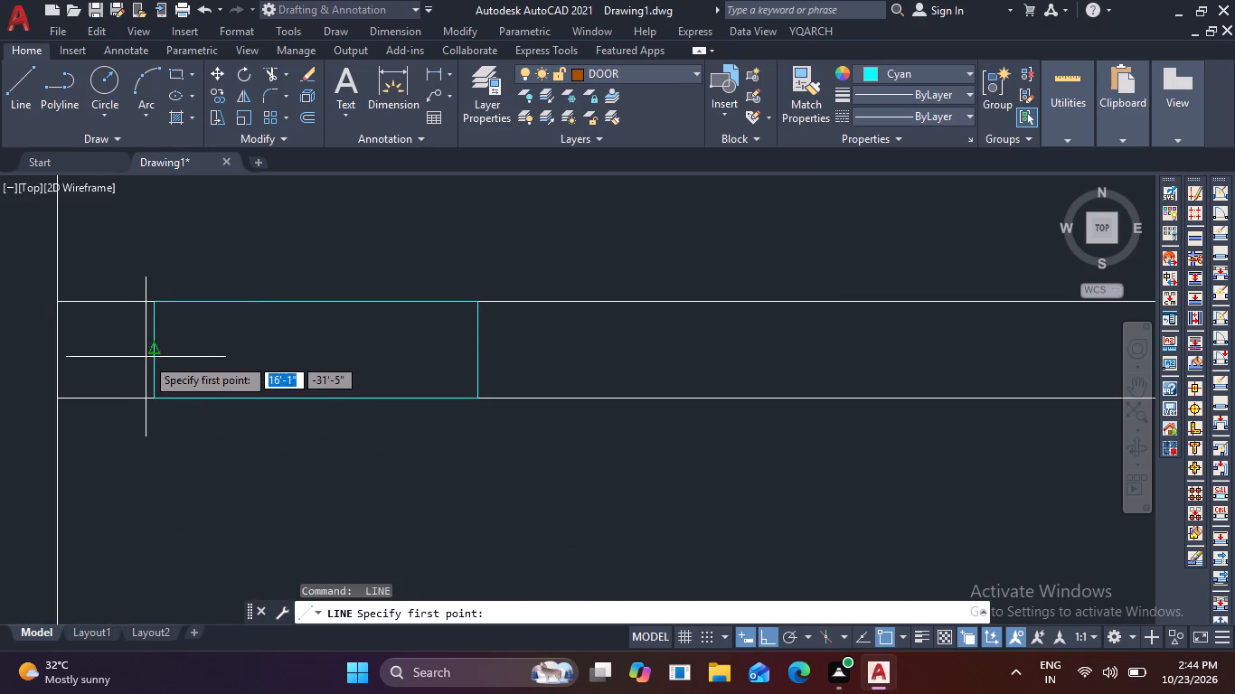
left_click(156, 351)
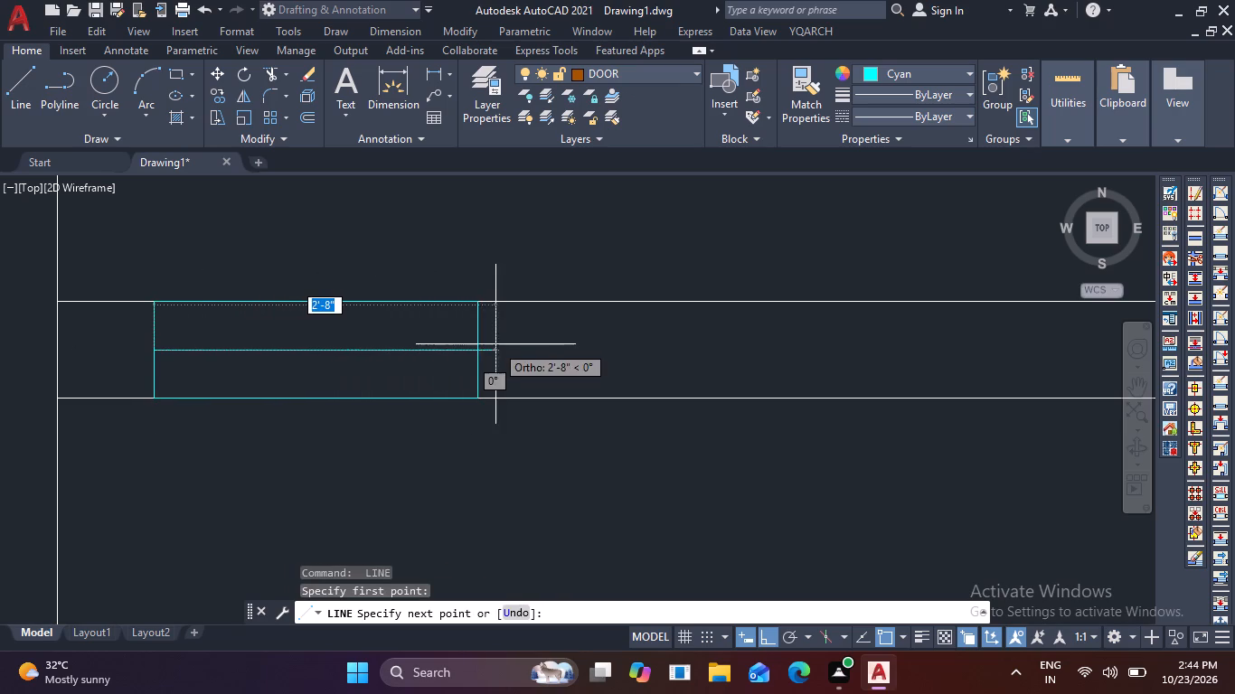
left_click(482, 352)
key("space")
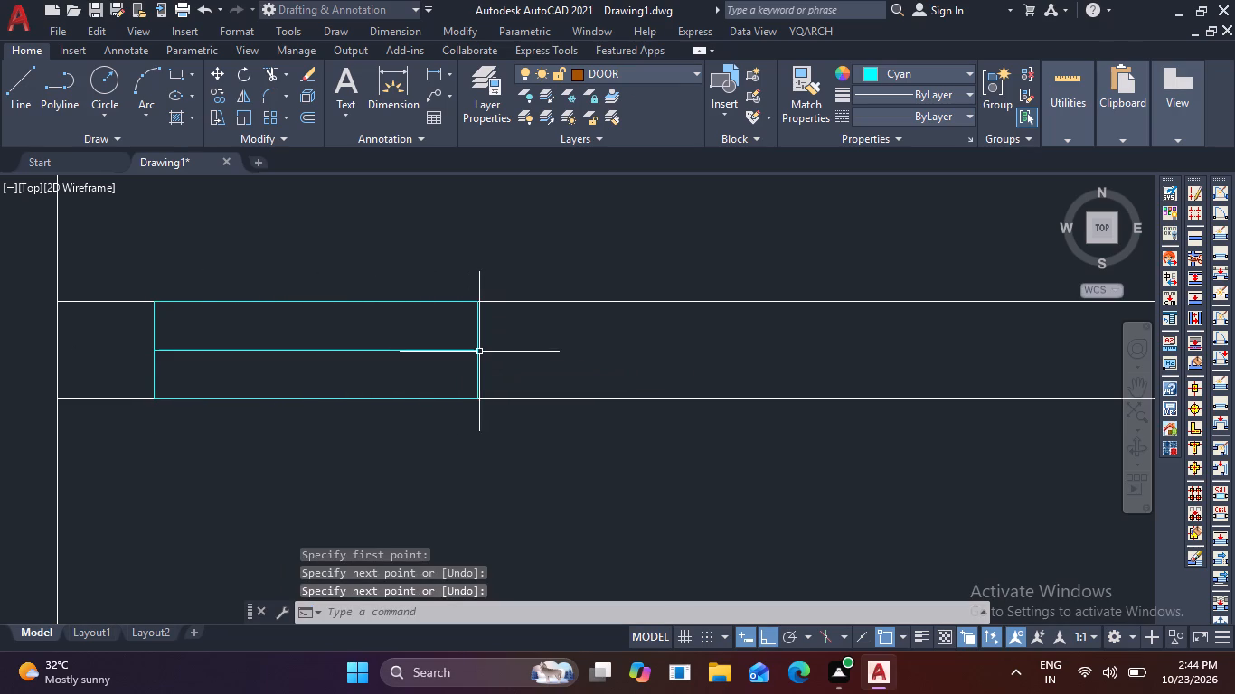
Offset the window's centre line by 1" to both sides to form the glazing lines, and end the offset.
key("o")
key("Return")
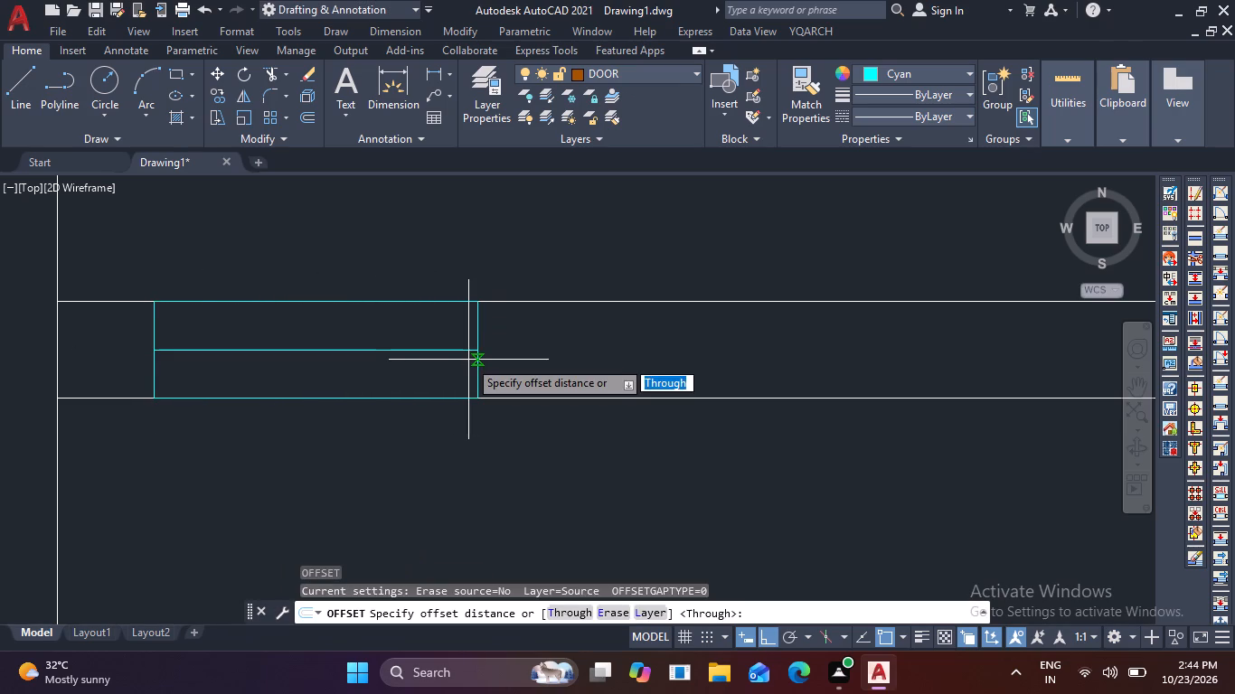
type("1")
key("space")
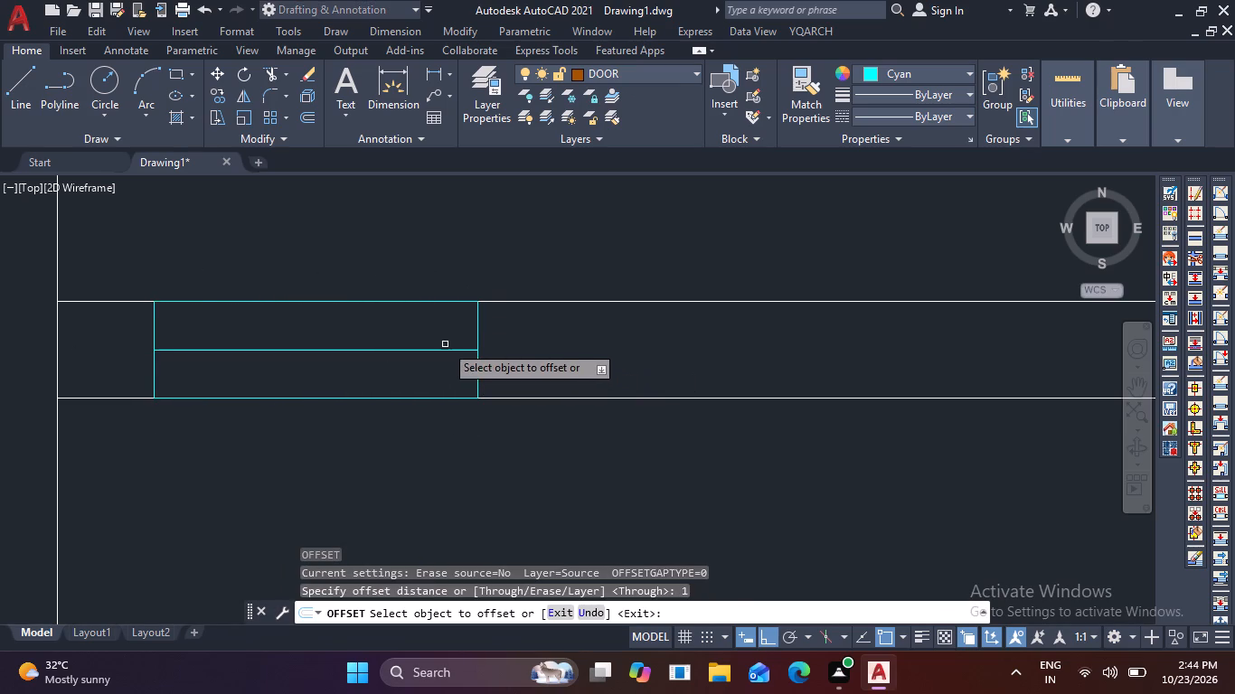
left_click(454, 352)
left_click(454, 379)
left_click(447, 346)
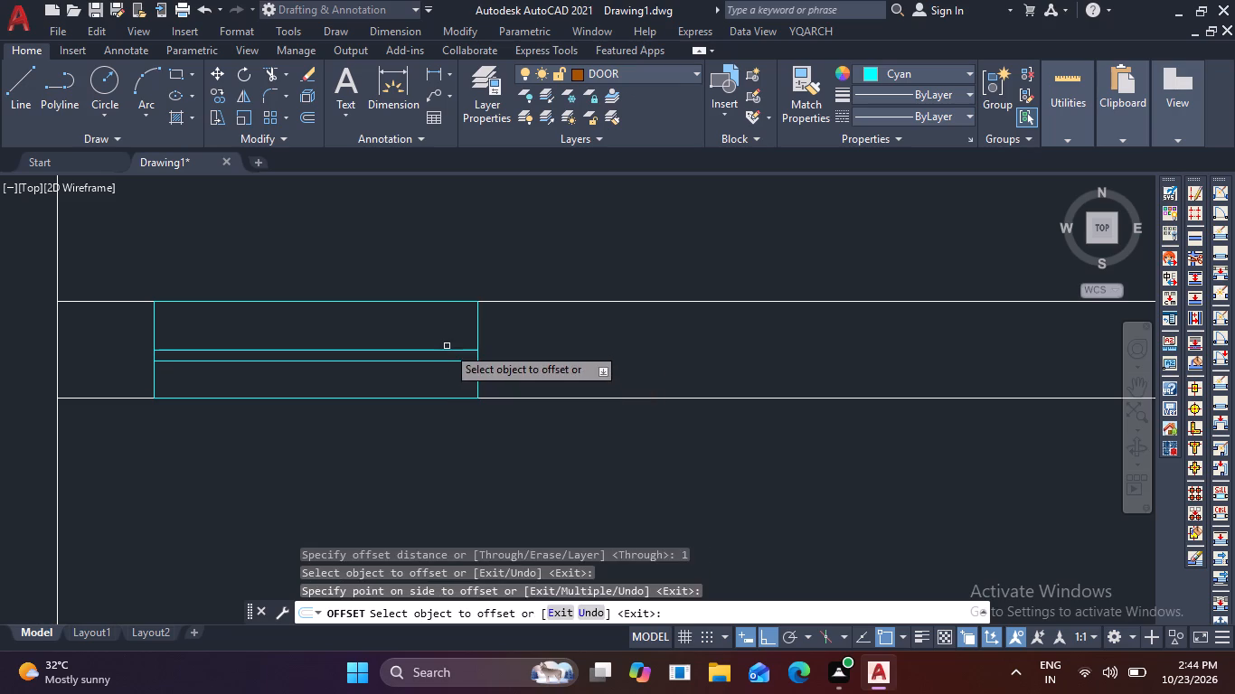
left_click(445, 347)
left_click(457, 319)
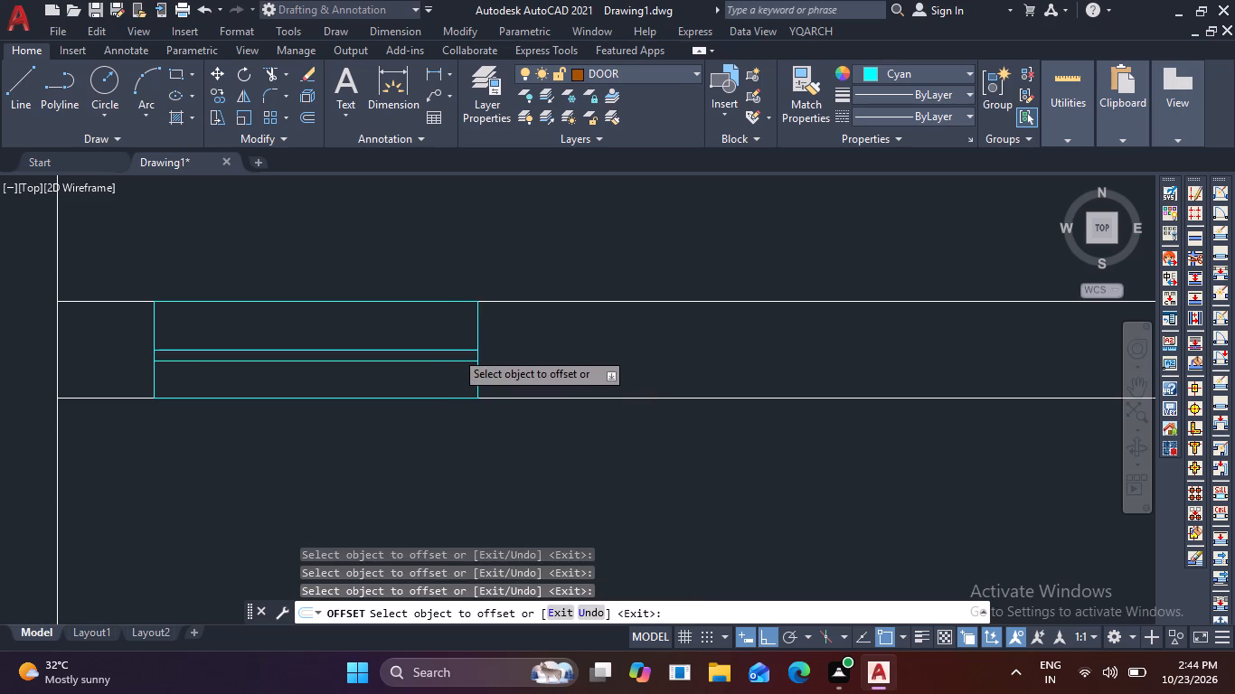
left_click(455, 351)
left_click(458, 326)
key("F1")
key("F1")
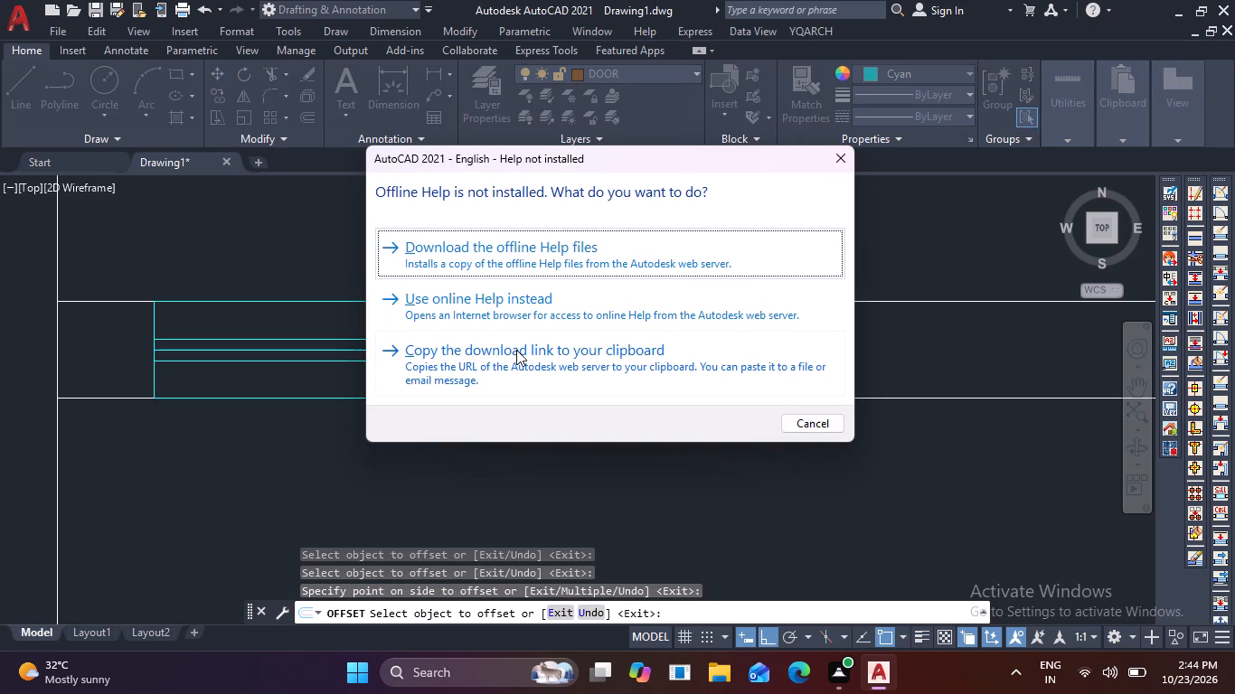
key("Escape")
key("Escape")
Draw a 4' long window rectangle across the bottom wall's thickness, starting at the inner wall line's midpoint and running right in 3' and 1' segments.
scroll(549, 363, "down", 1)
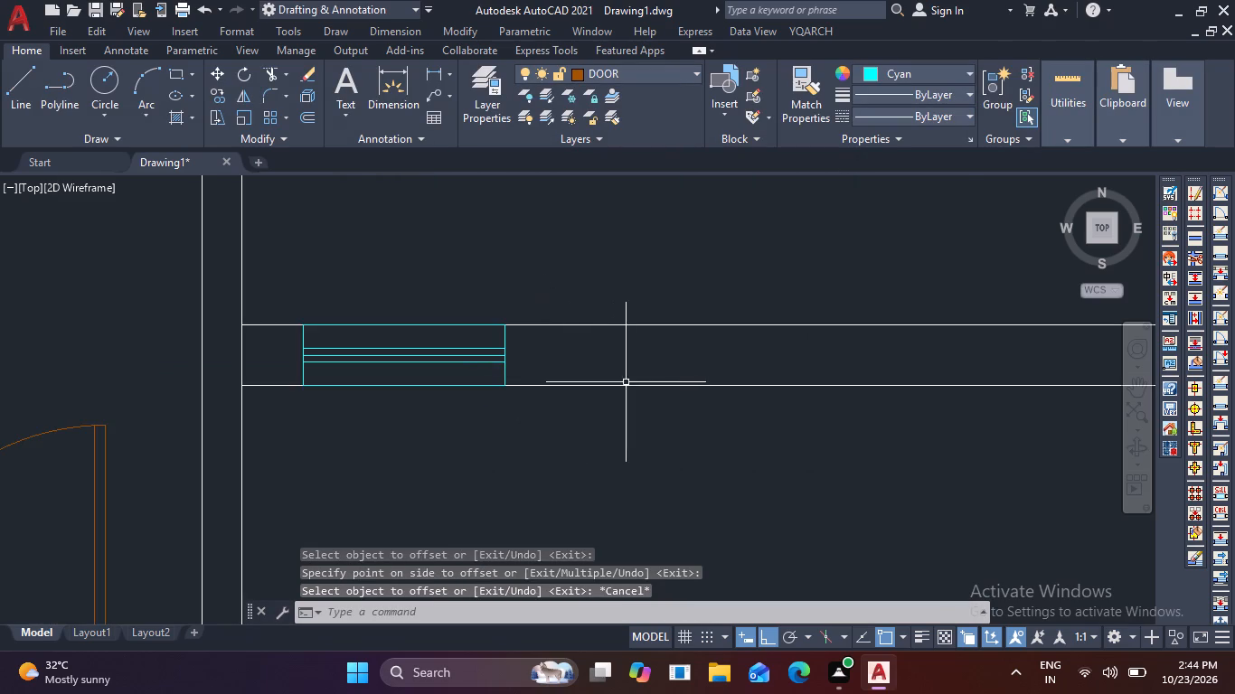
scroll(626, 382, "down", 1)
middle_click_drag(626, 384, 384, 389)
scroll(384, 389, "down", 3)
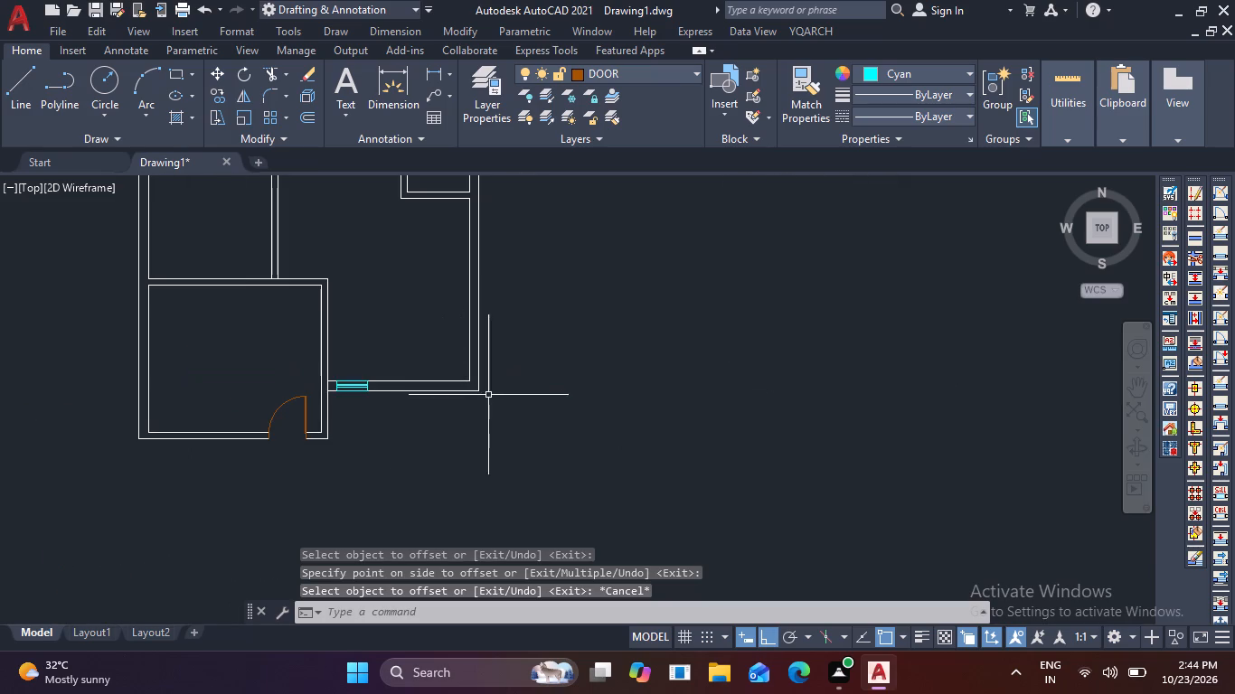
scroll(437, 418, "up", 2)
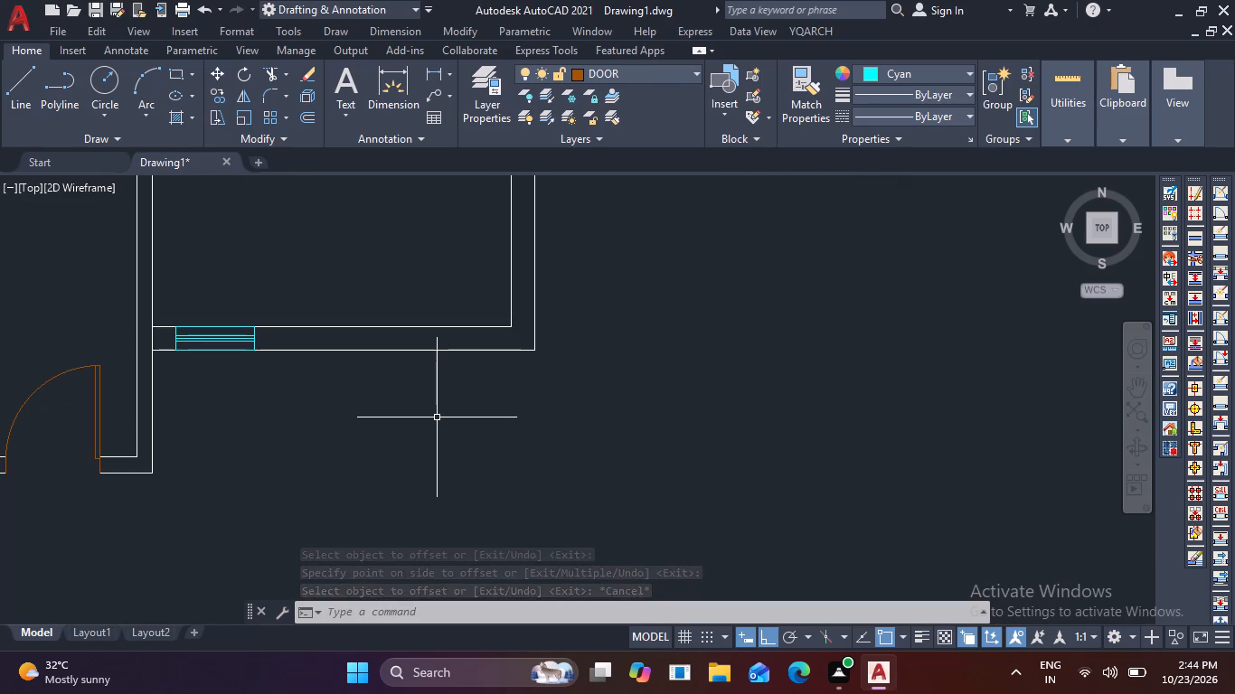
type("L")
key("space")
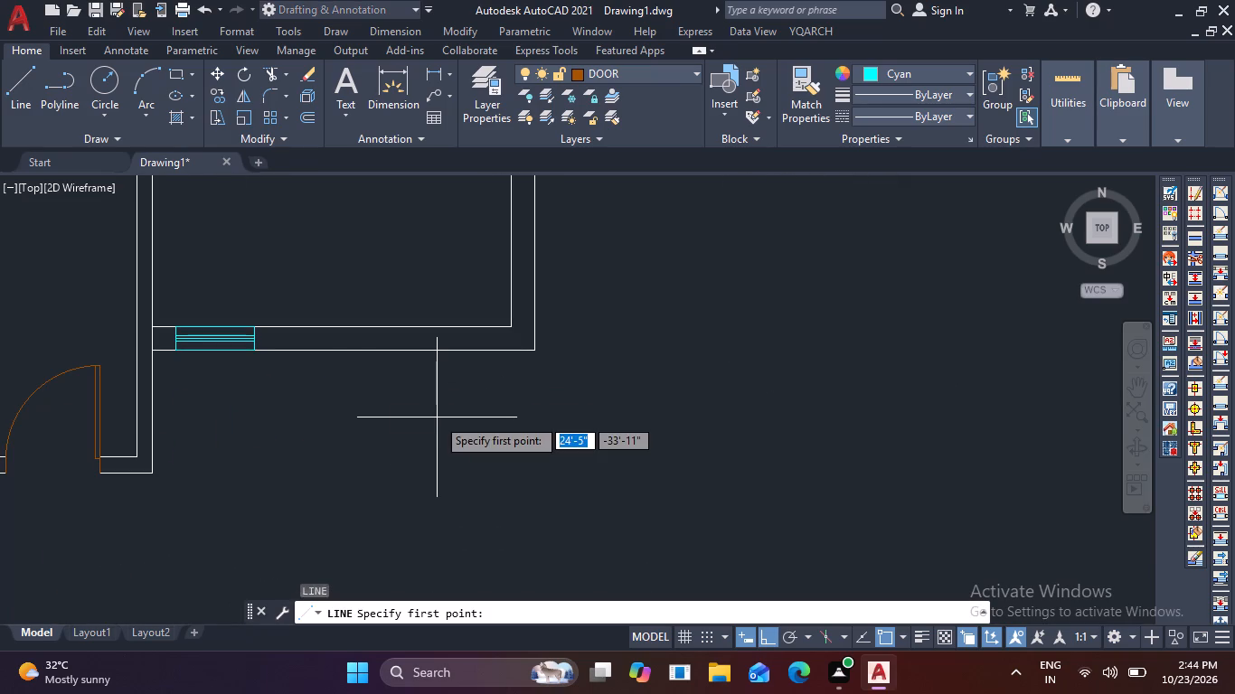
left_click(330, 329)
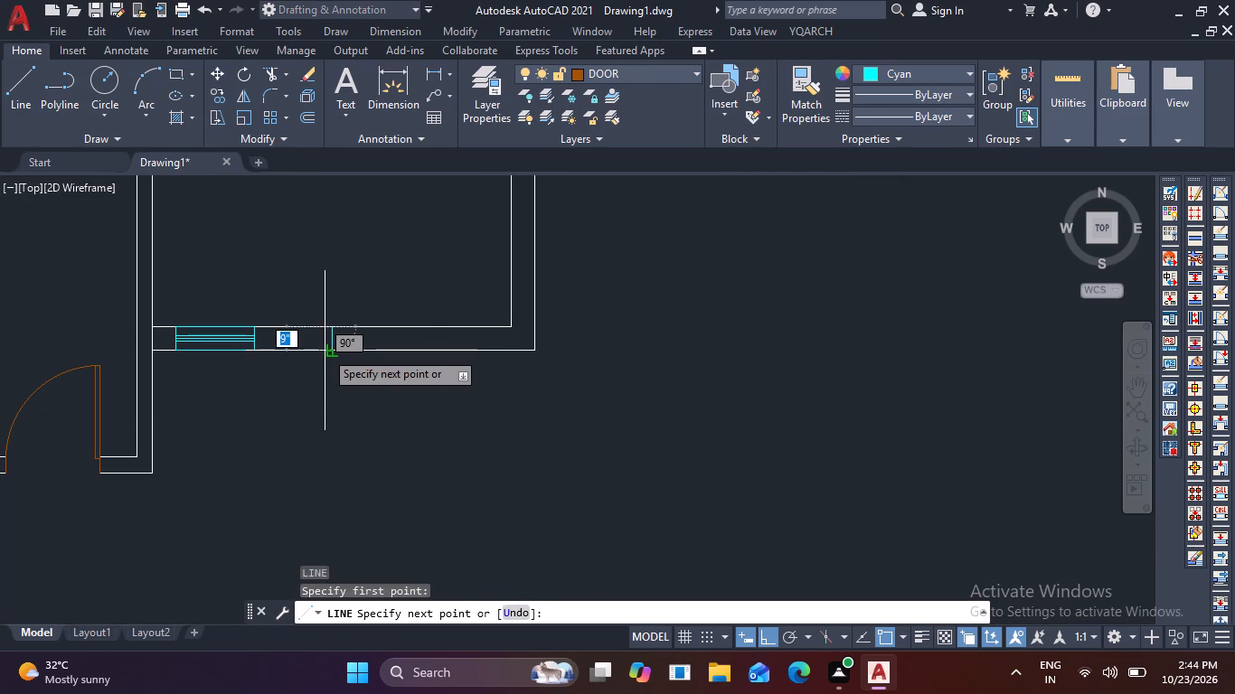
left_click(329, 350)
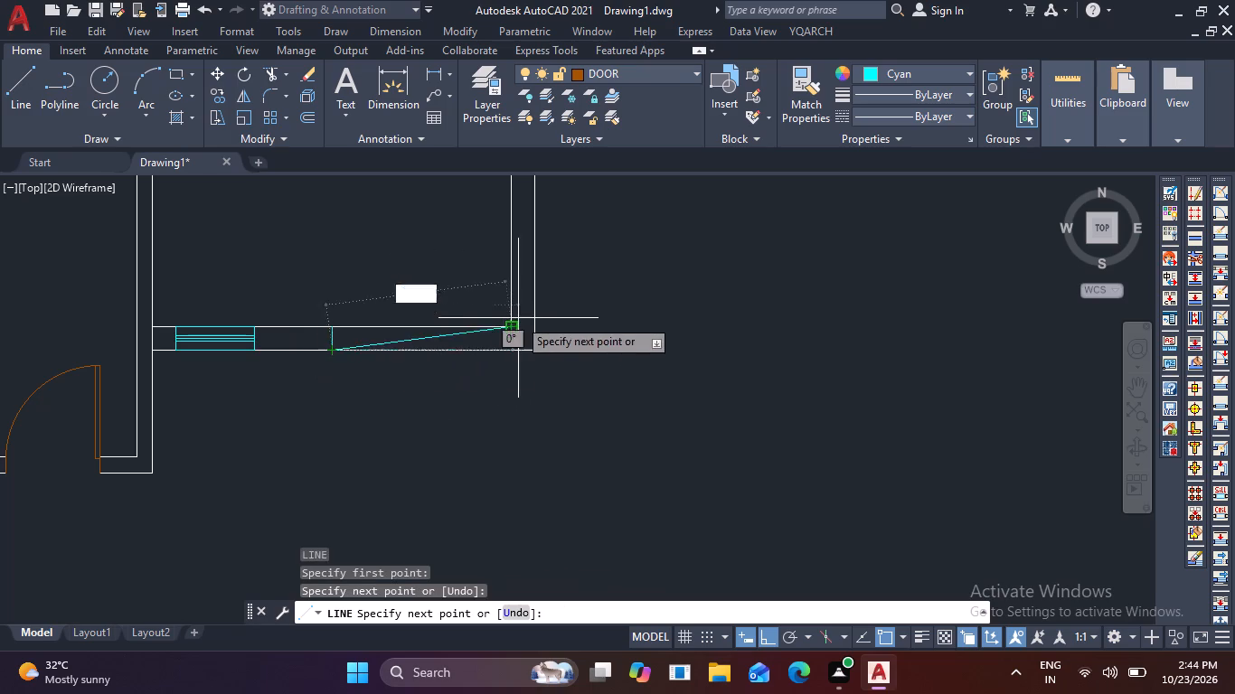
key("3")
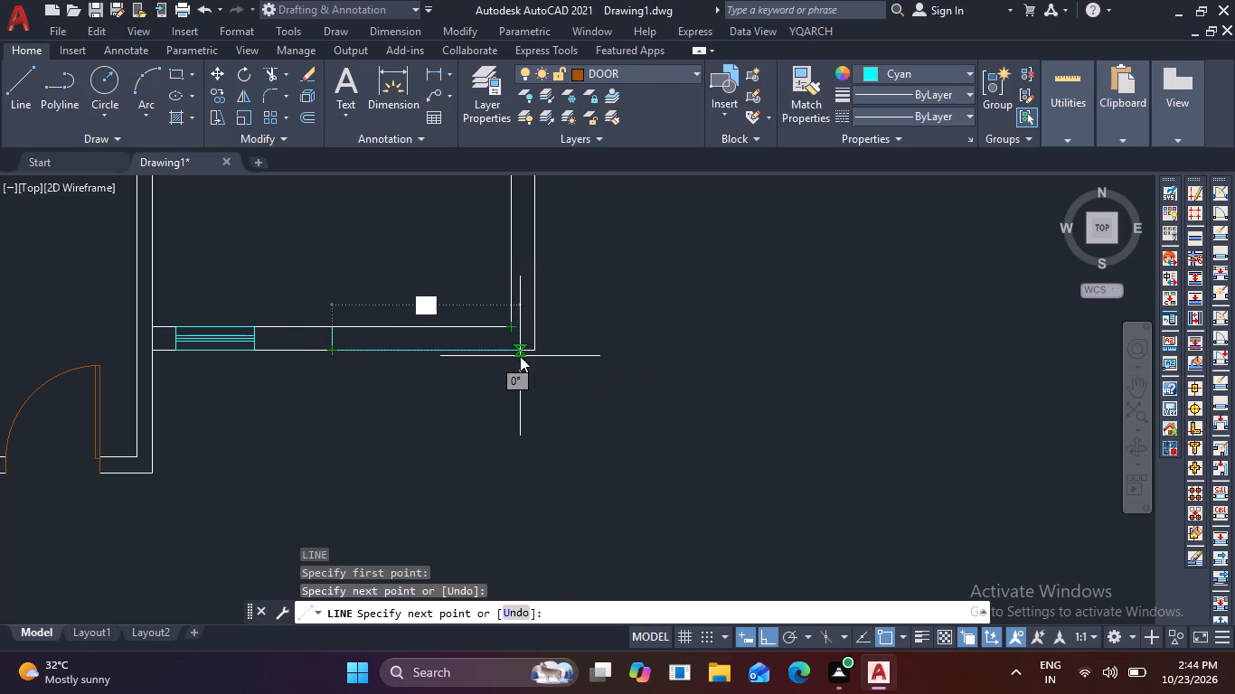
key("apostrophe")
key("space")
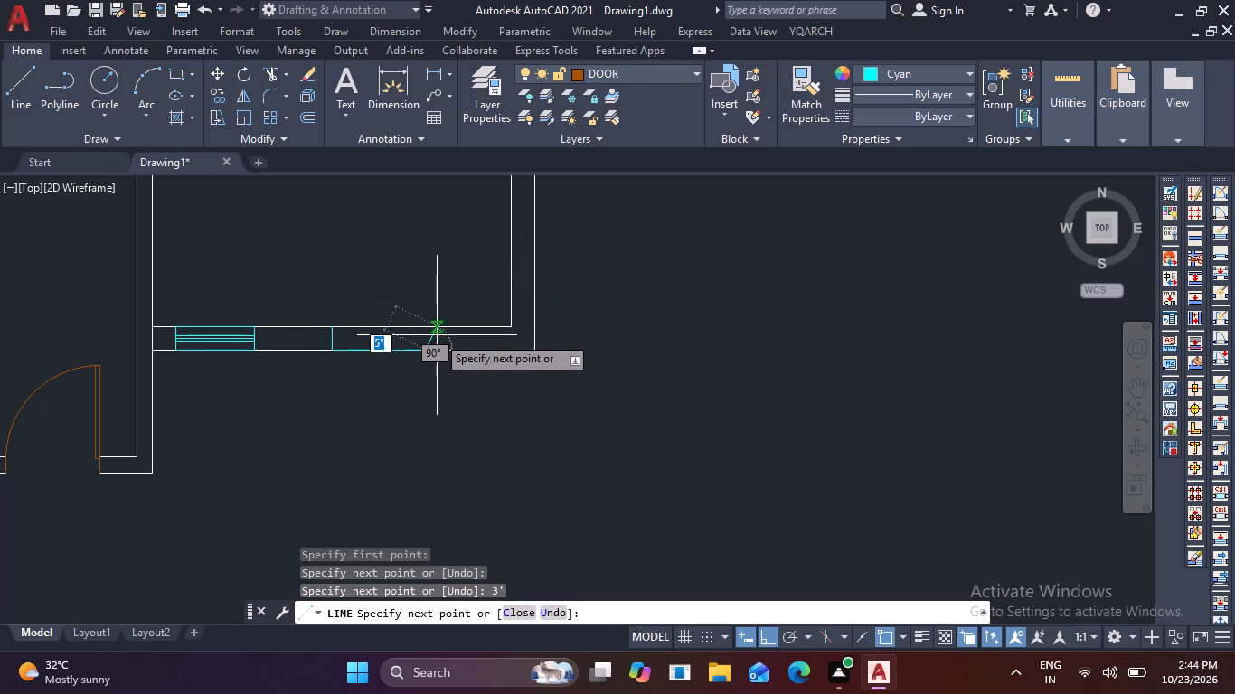
scroll(437, 335, "up", 2)
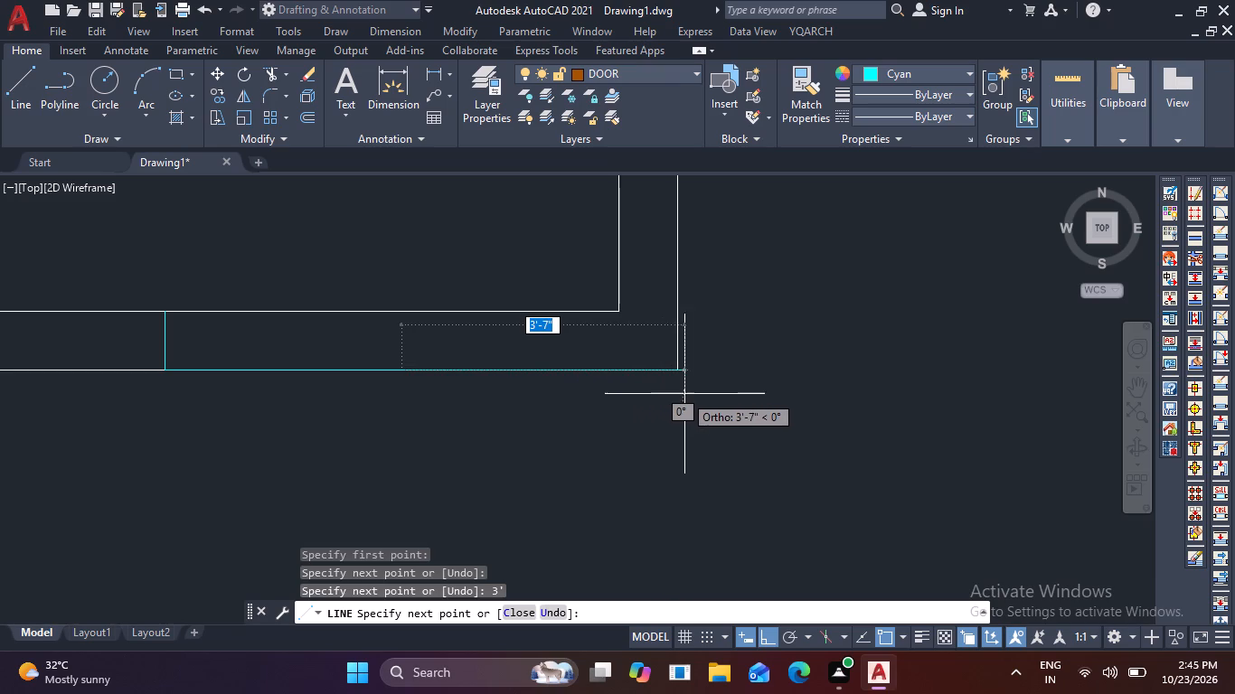
key("1")
key("apostrophe")
key("space")
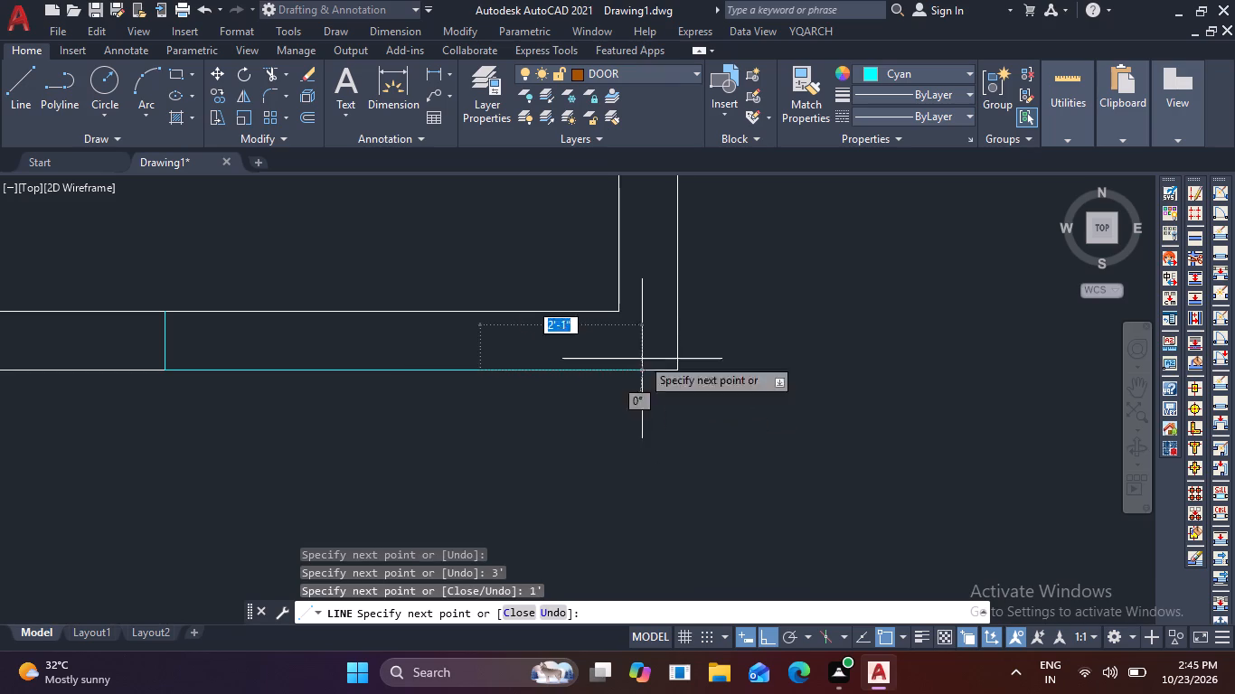
left_click(482, 310)
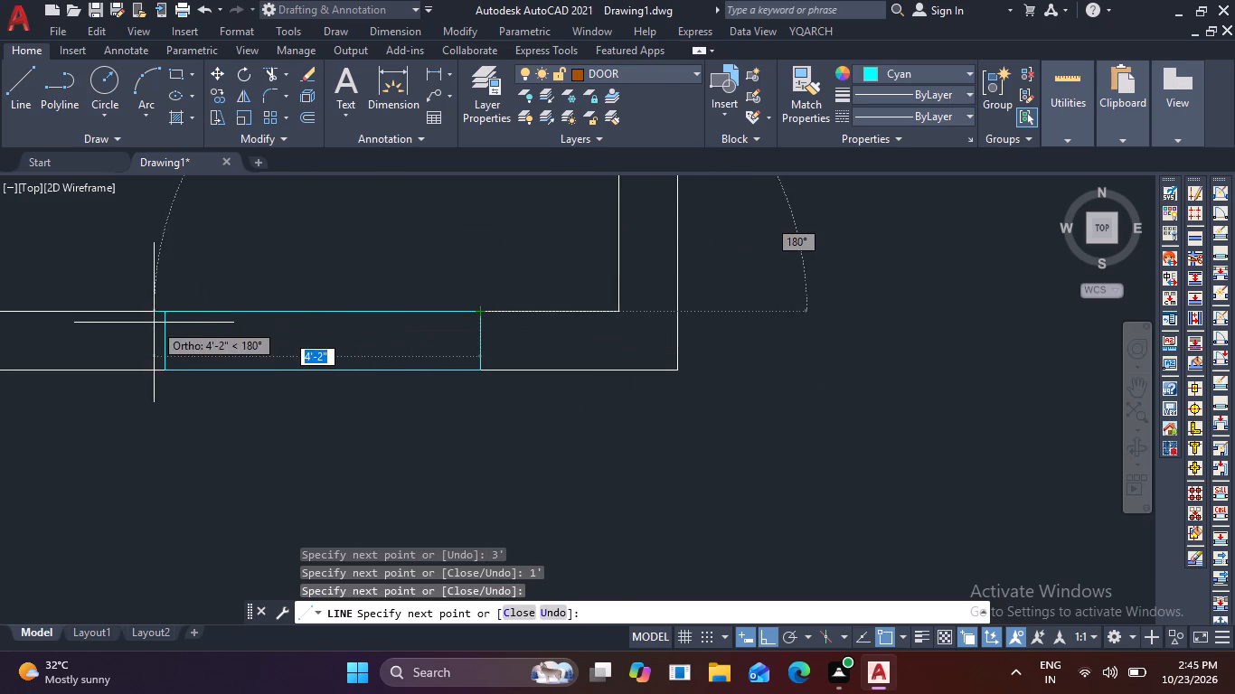
left_click(173, 311)
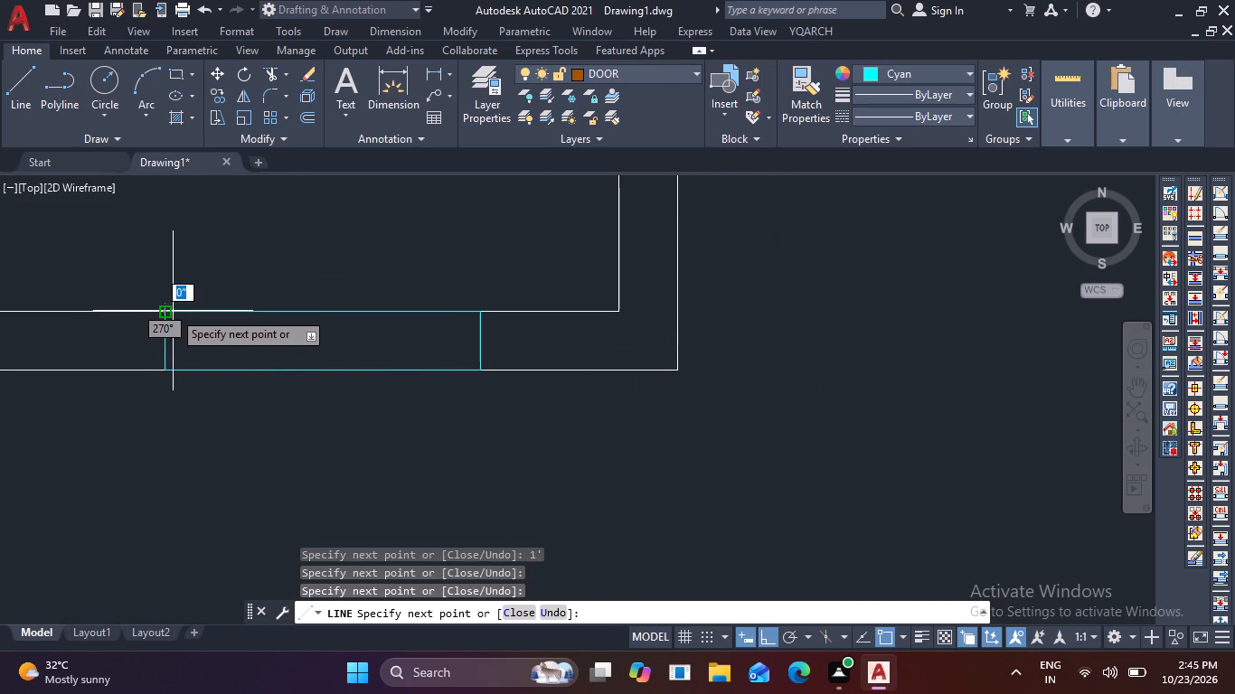
key("space")
Draw a horizontal centre line through the 4' window rectangle, between the midpoints of its short sides.
key("space")
left_click(166, 344)
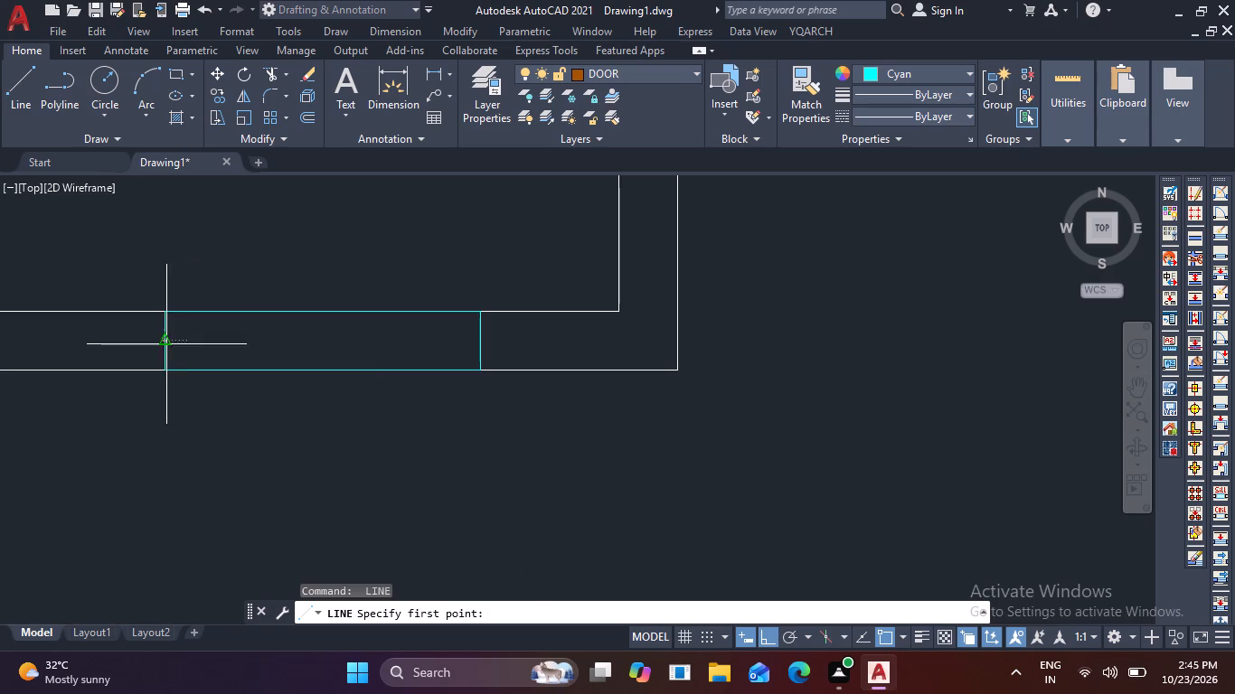
left_click(479, 336)
key("space")
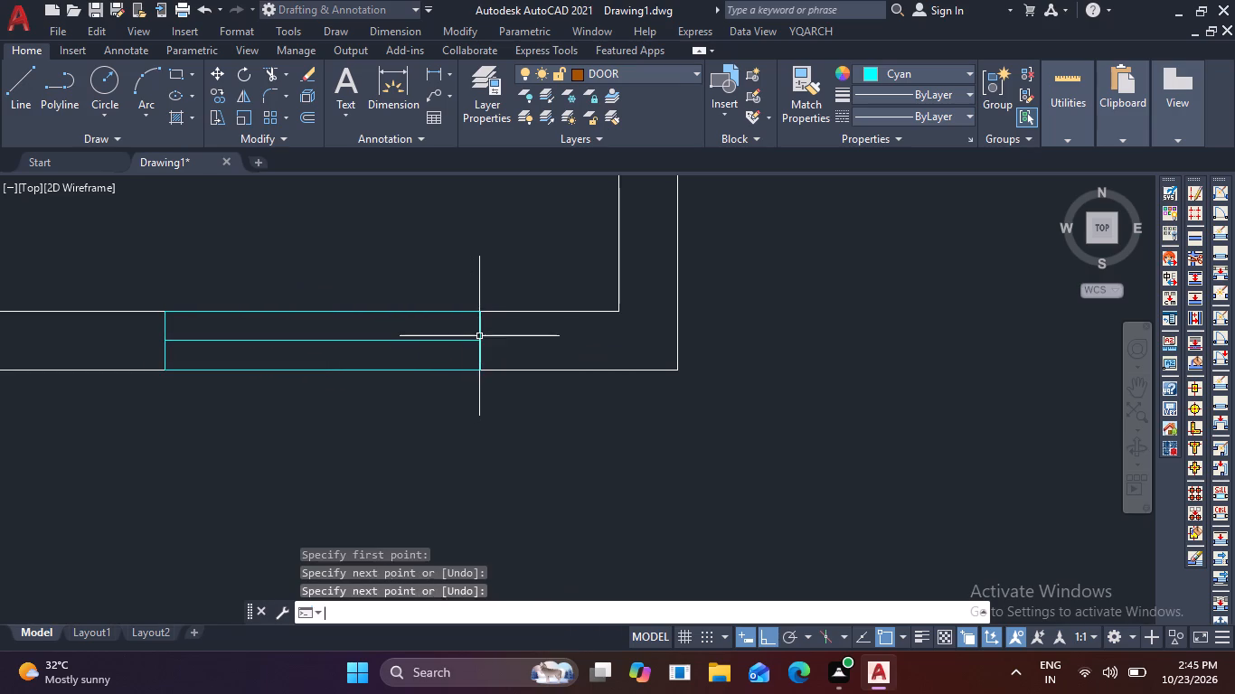
Offset the 4' window's centre line by 1" to both sides to form its glazing lines, and end the offset.
type("O")
key("space")
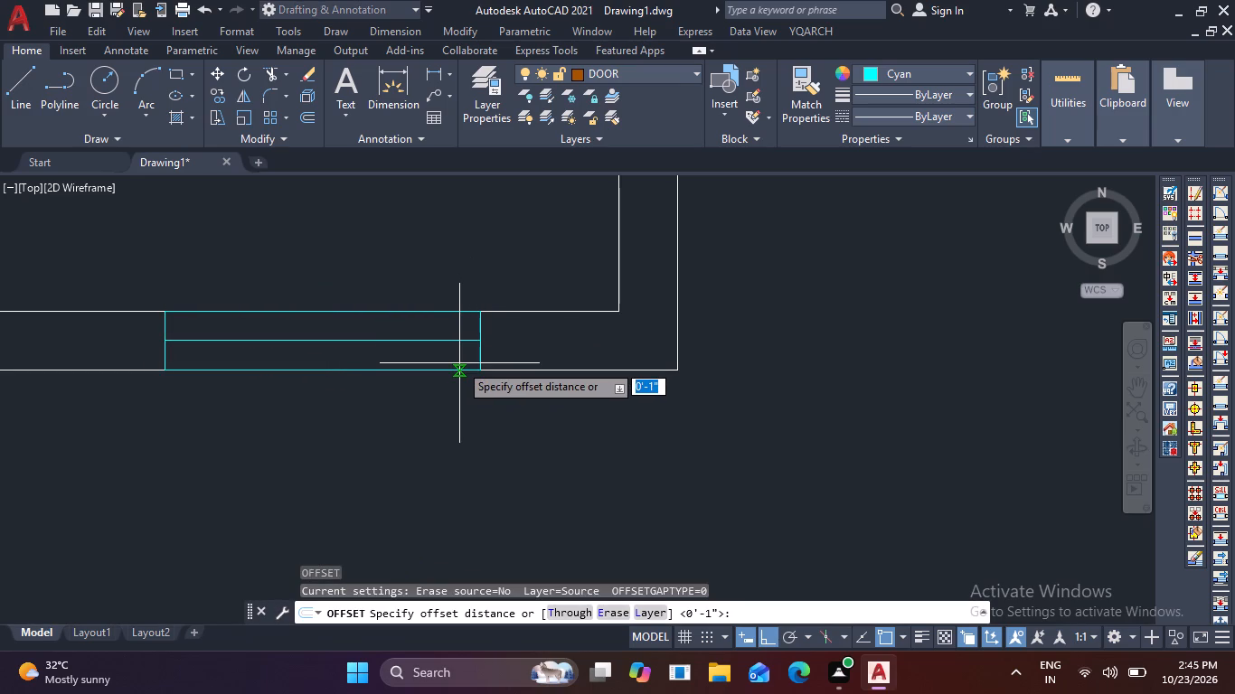
type("1")
key("space")
left_click(418, 339)
left_click(434, 263)
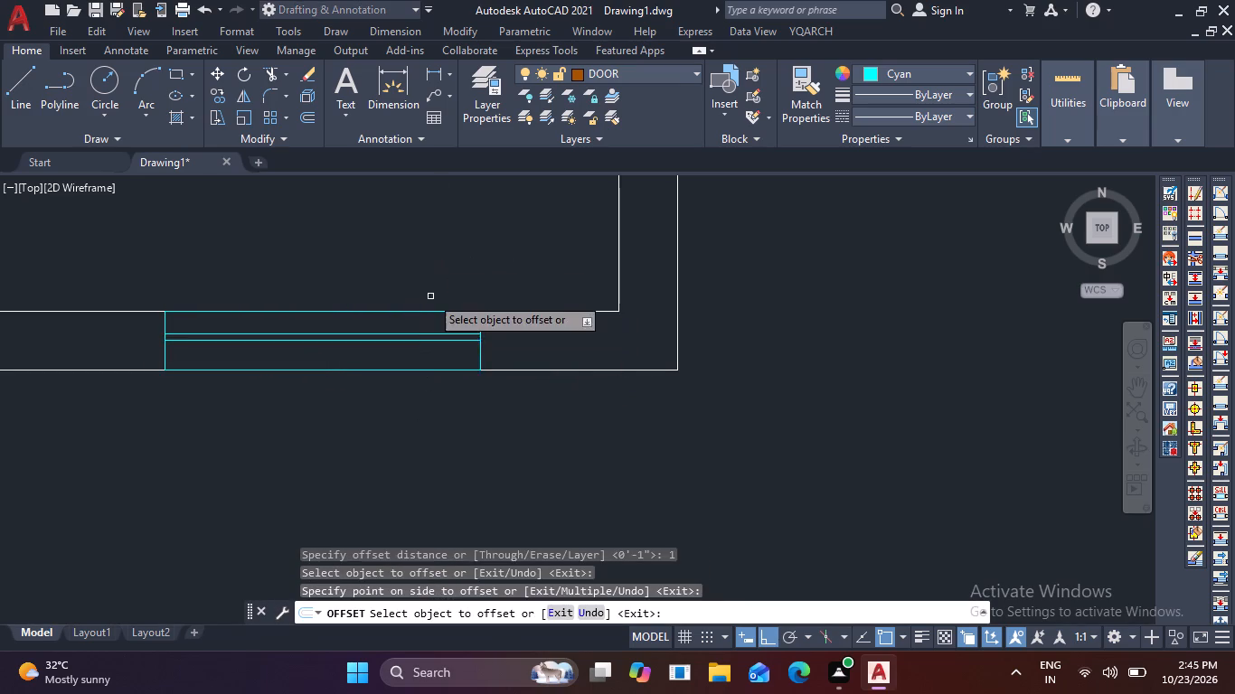
left_click(423, 334)
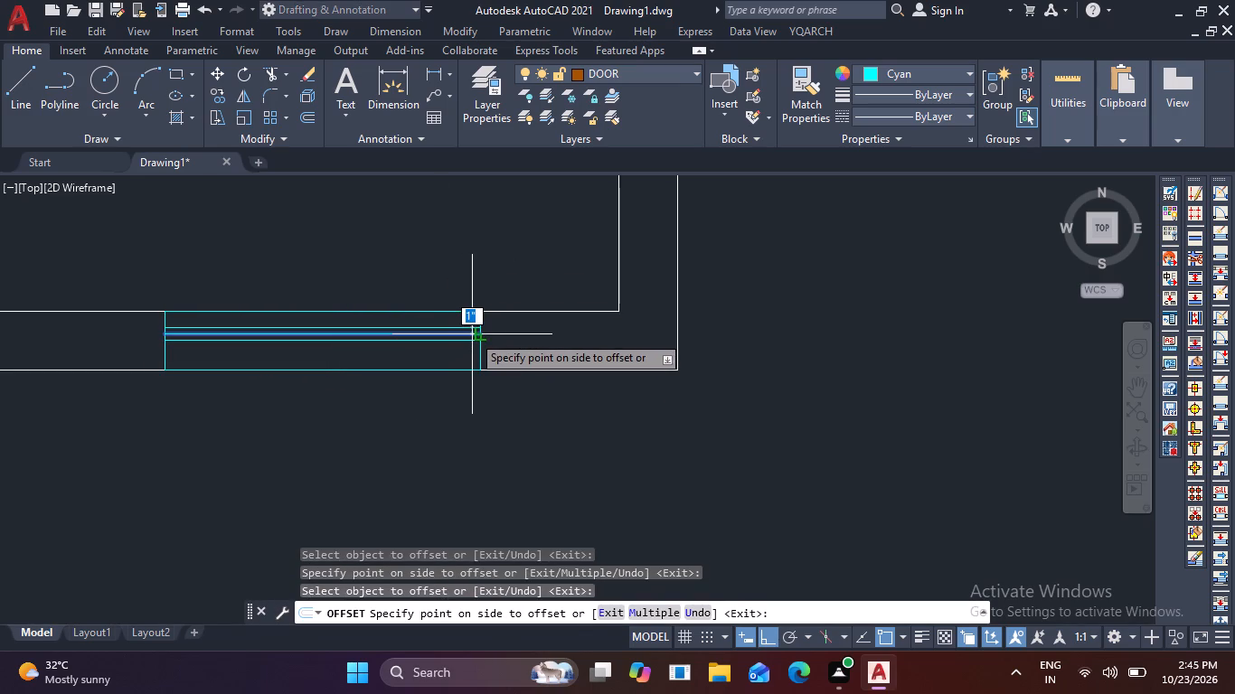
key("Escape")
key("space")
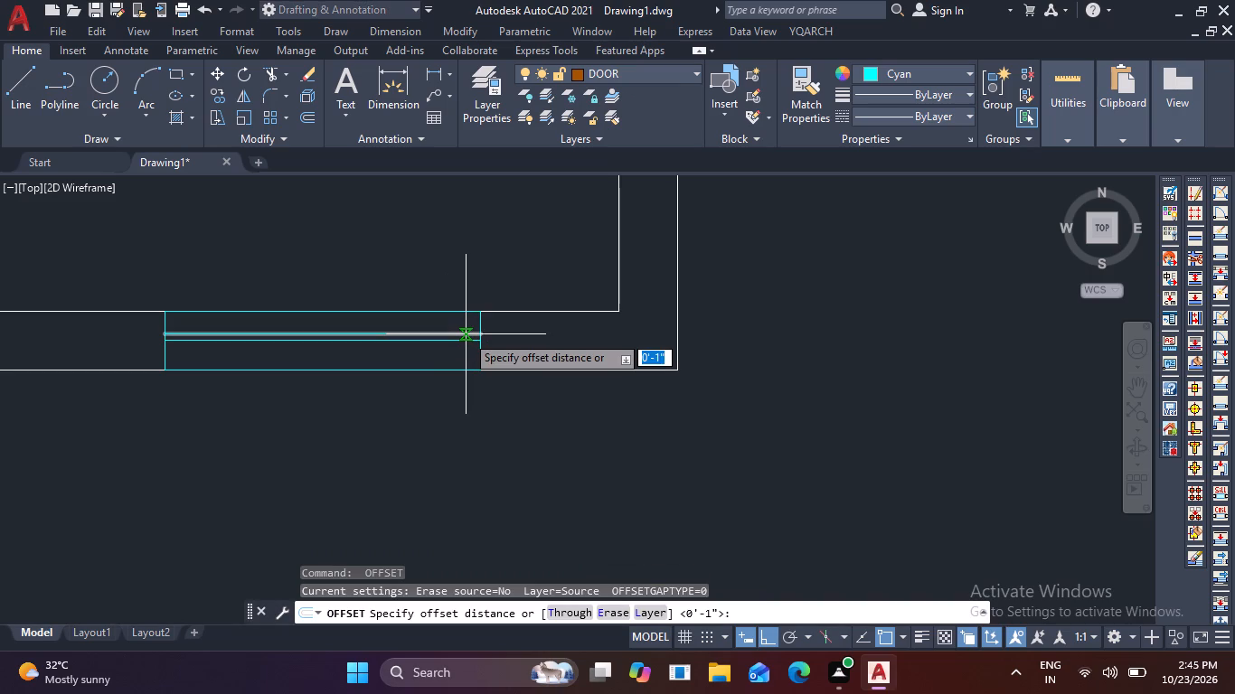
type("1")
key("space")
left_click(456, 342)
left_click(458, 417)
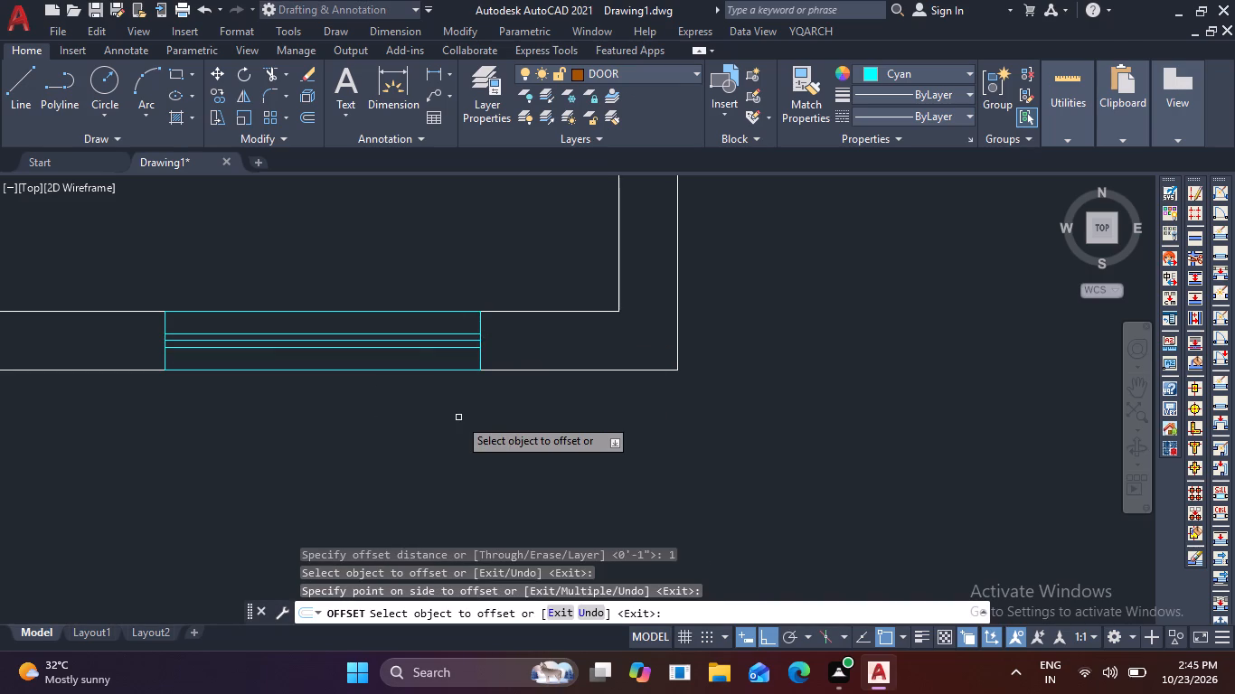
scroll(458, 417, "down", 2)
key("Escape")
key("Escape")
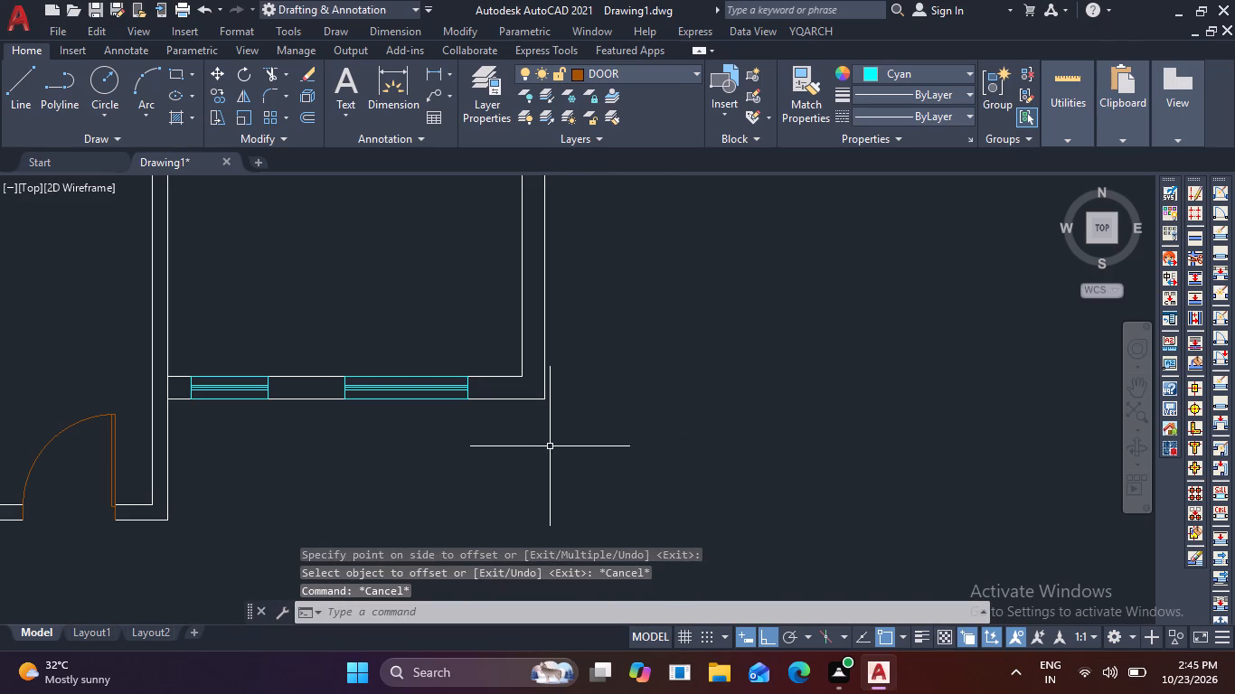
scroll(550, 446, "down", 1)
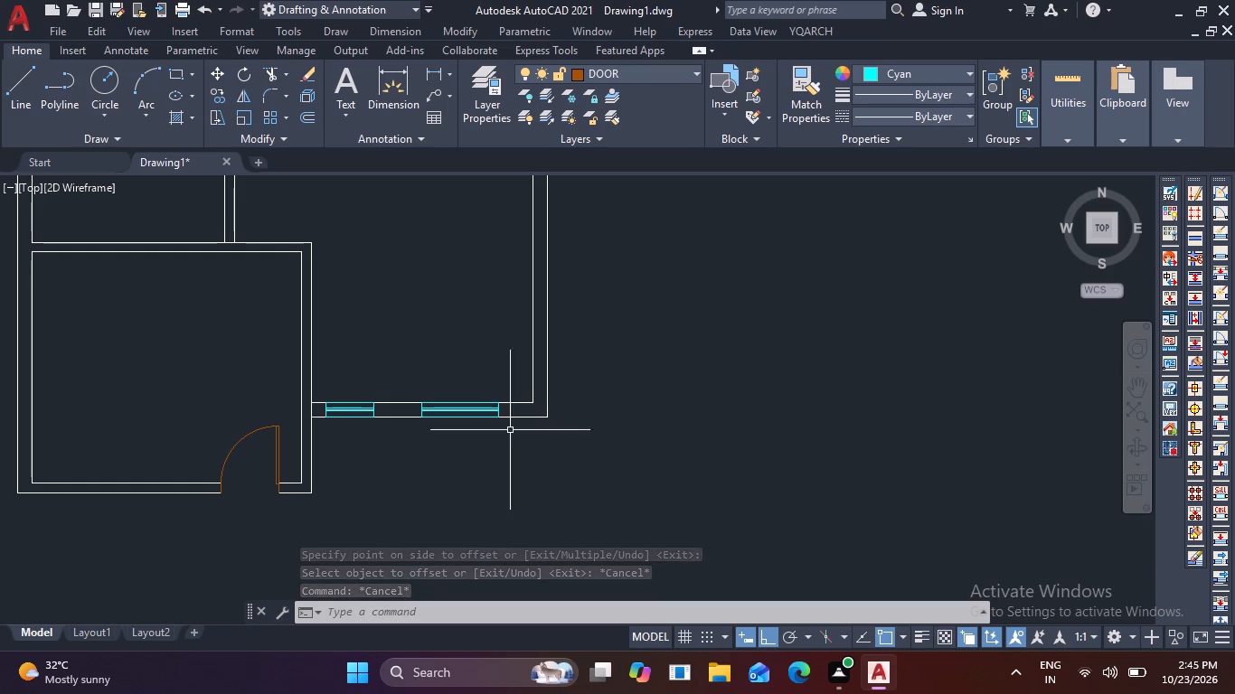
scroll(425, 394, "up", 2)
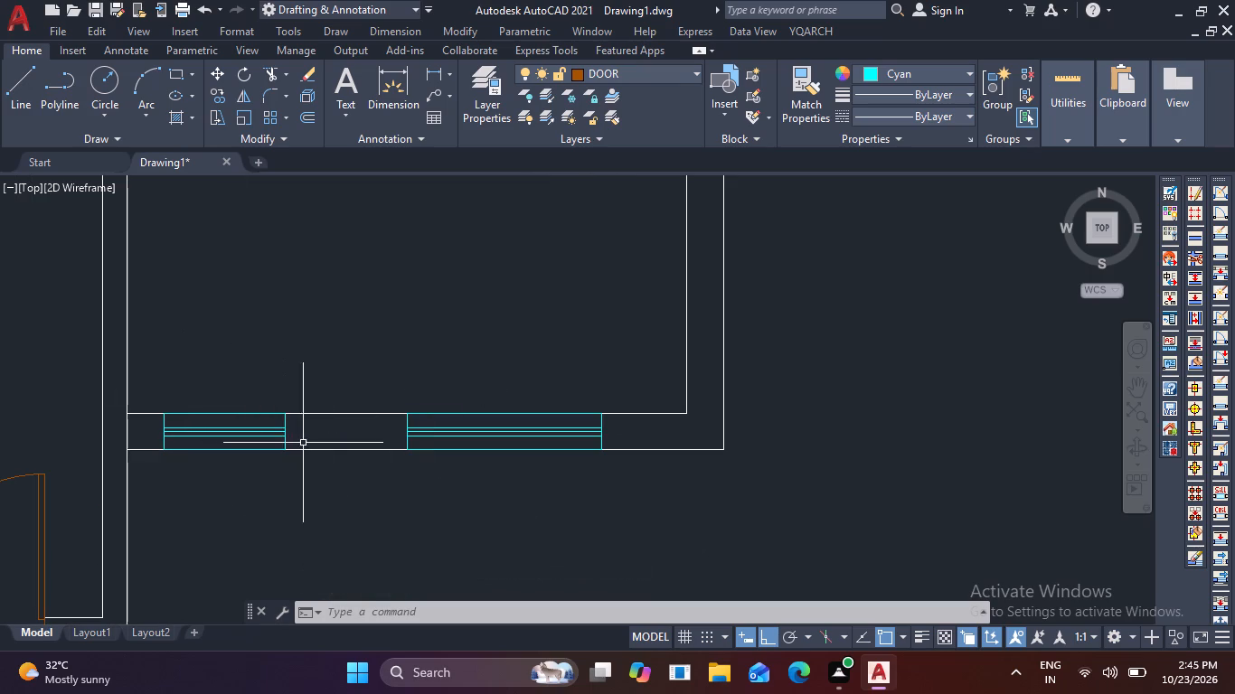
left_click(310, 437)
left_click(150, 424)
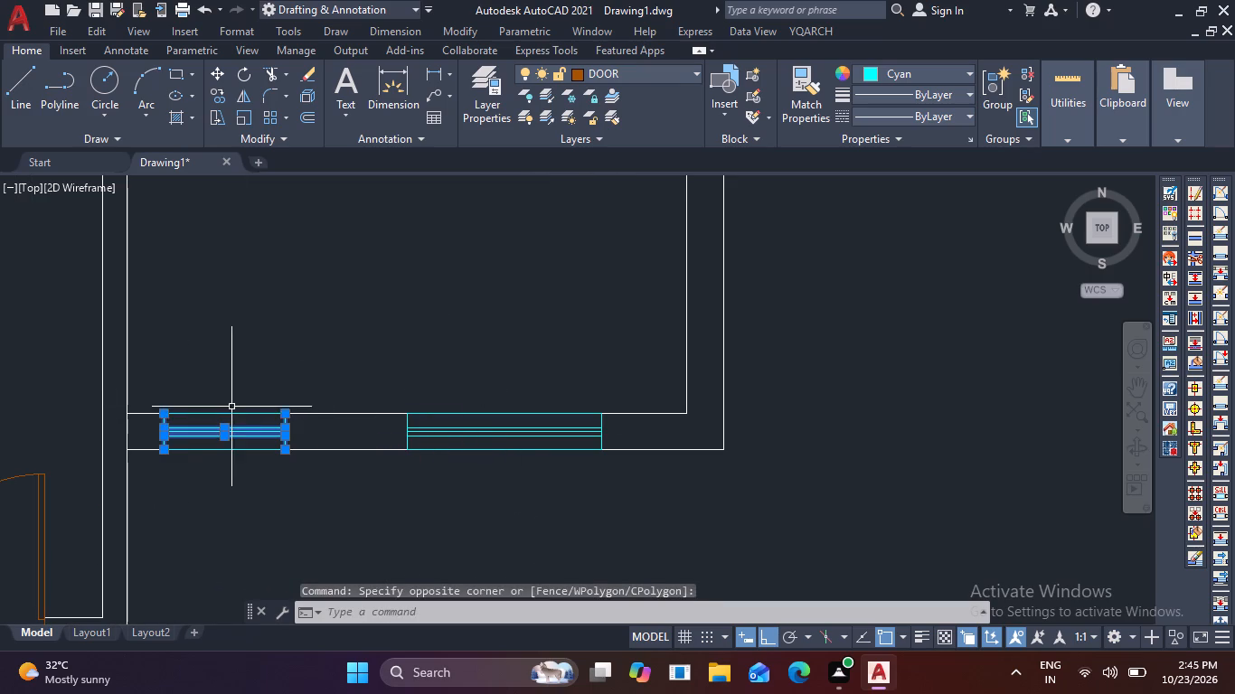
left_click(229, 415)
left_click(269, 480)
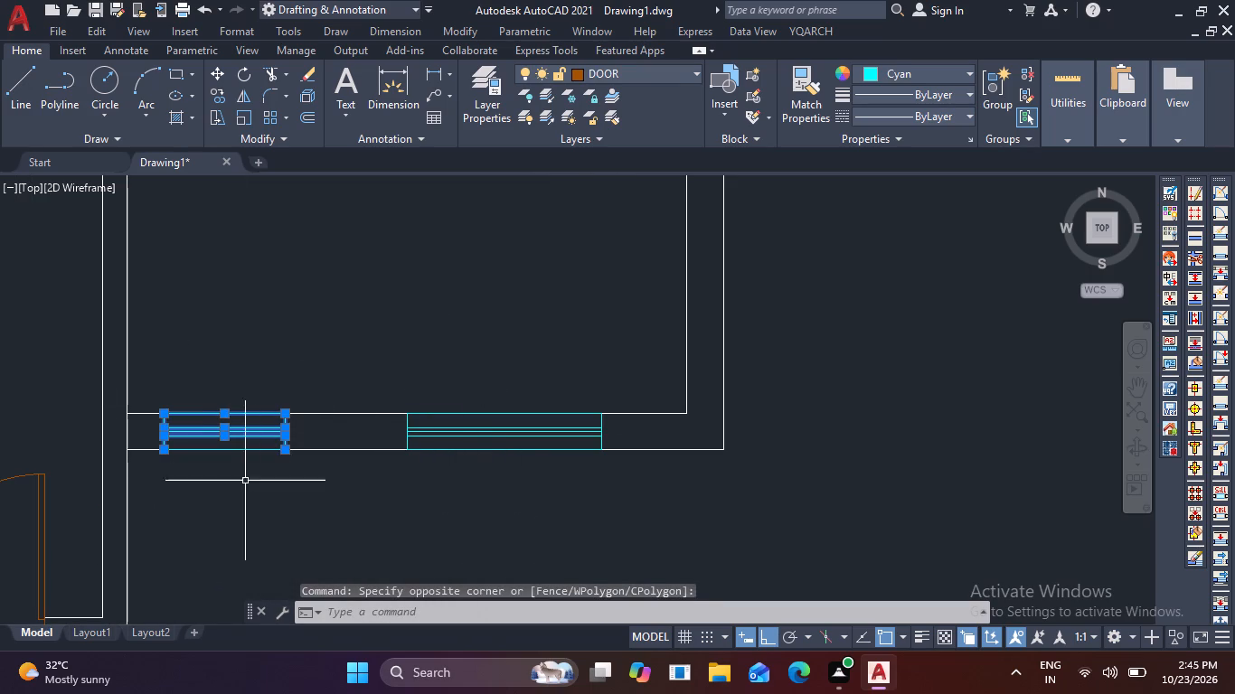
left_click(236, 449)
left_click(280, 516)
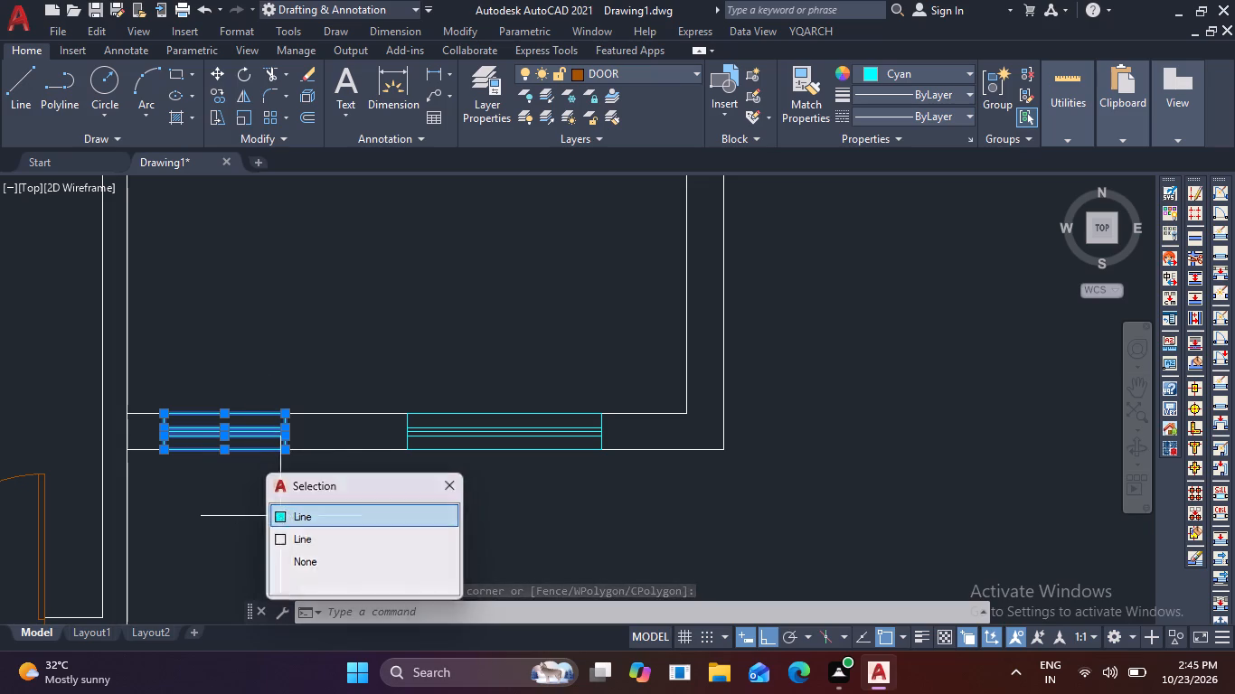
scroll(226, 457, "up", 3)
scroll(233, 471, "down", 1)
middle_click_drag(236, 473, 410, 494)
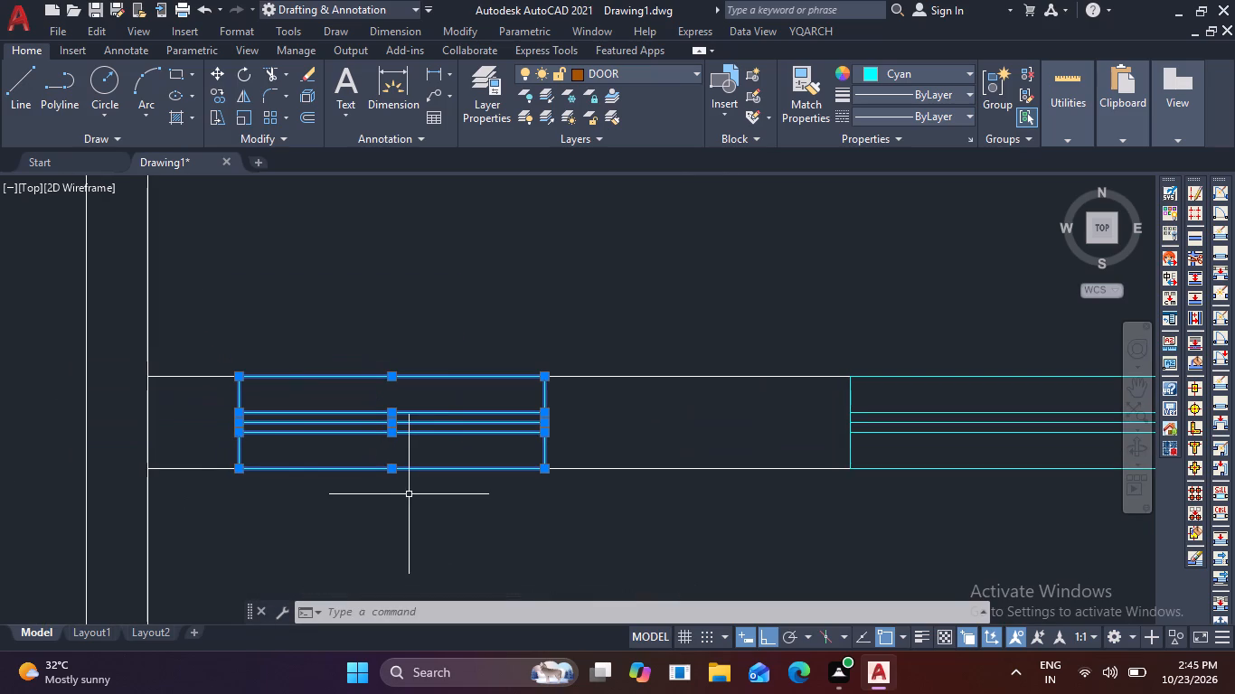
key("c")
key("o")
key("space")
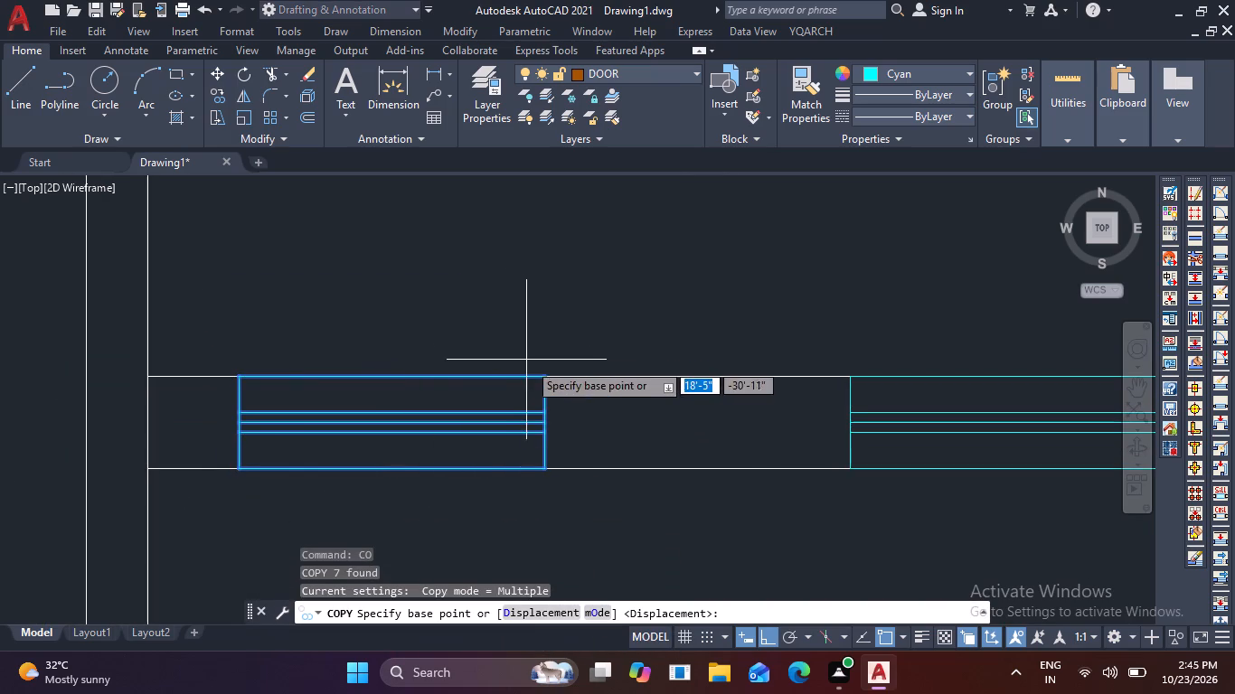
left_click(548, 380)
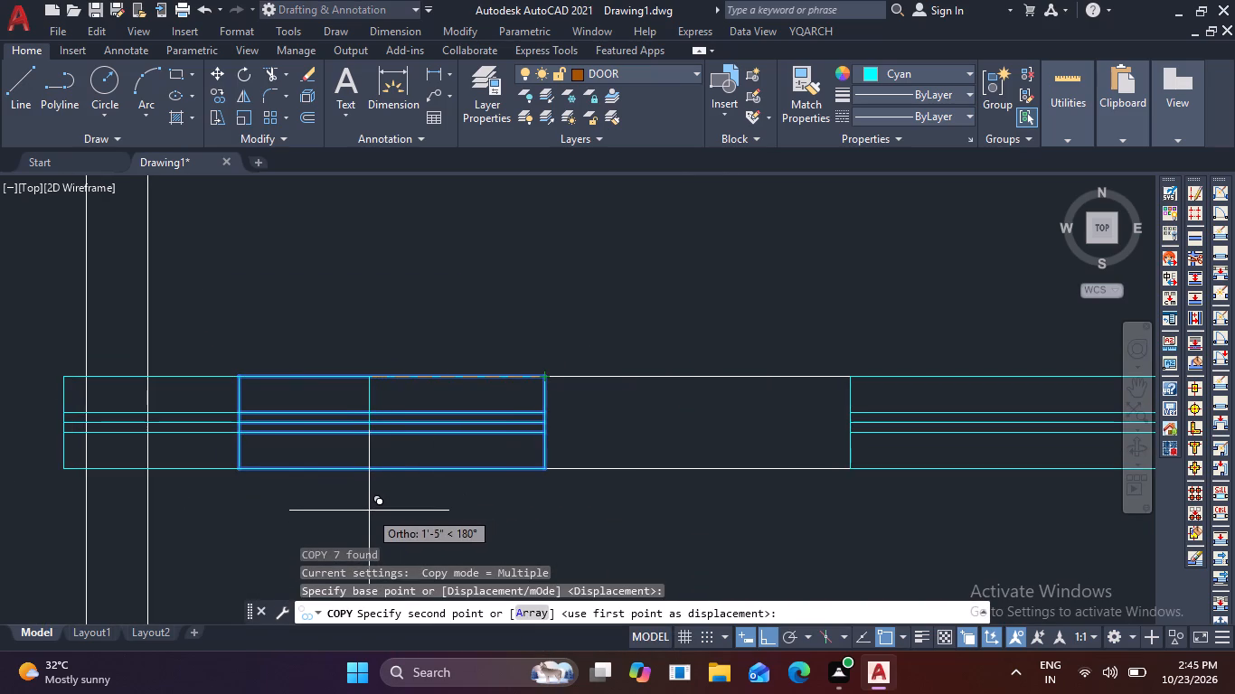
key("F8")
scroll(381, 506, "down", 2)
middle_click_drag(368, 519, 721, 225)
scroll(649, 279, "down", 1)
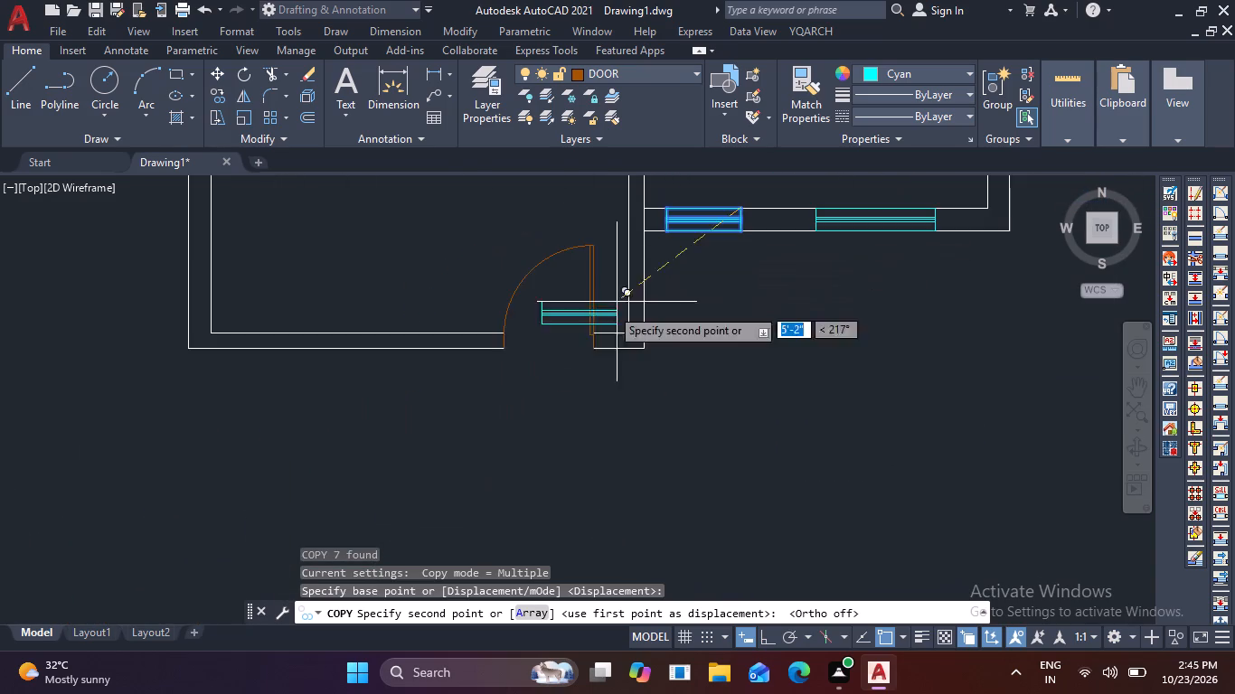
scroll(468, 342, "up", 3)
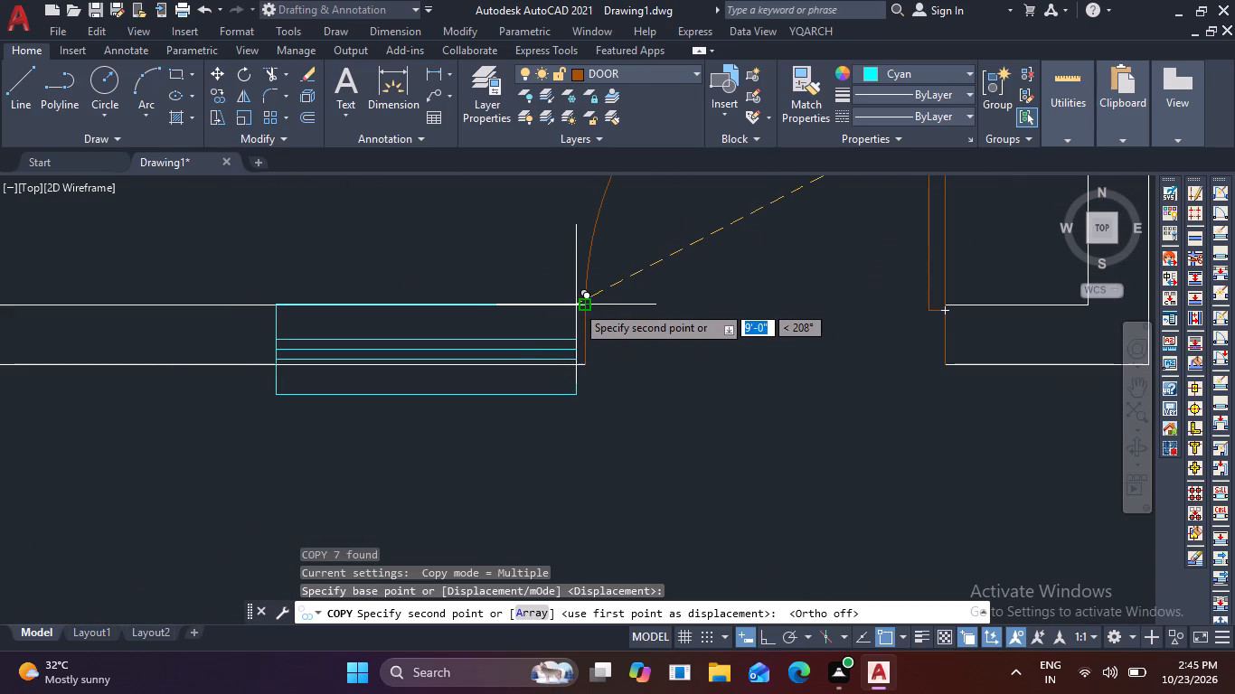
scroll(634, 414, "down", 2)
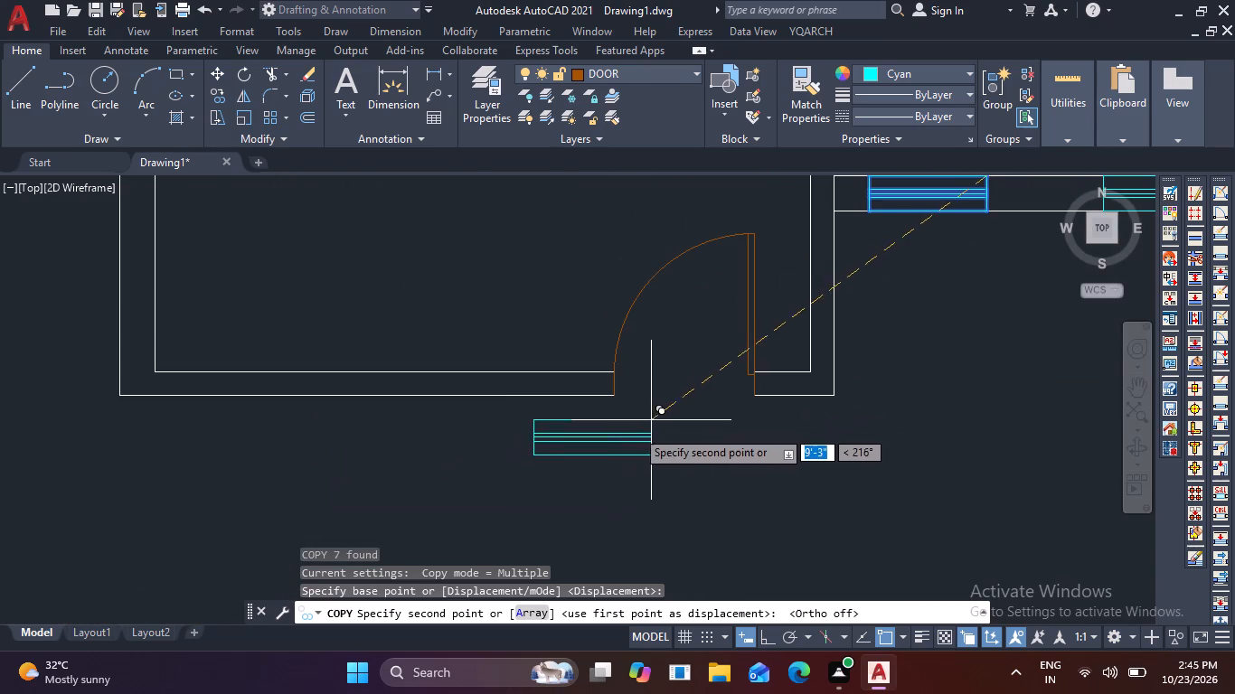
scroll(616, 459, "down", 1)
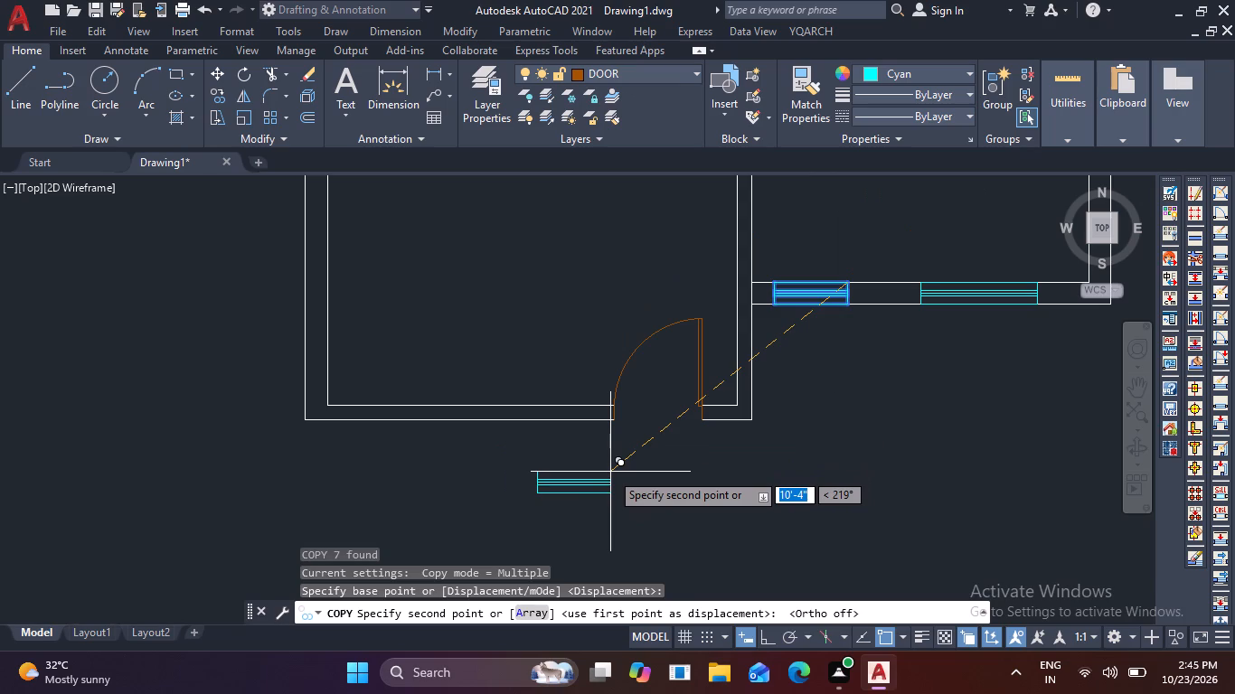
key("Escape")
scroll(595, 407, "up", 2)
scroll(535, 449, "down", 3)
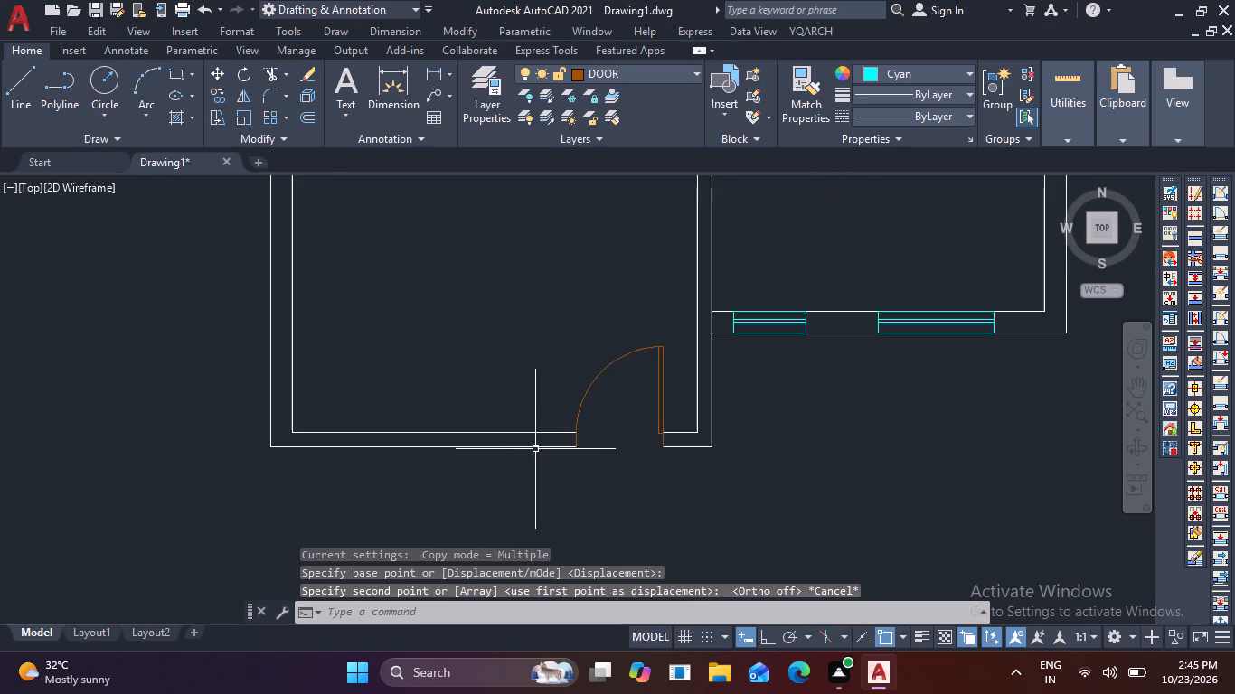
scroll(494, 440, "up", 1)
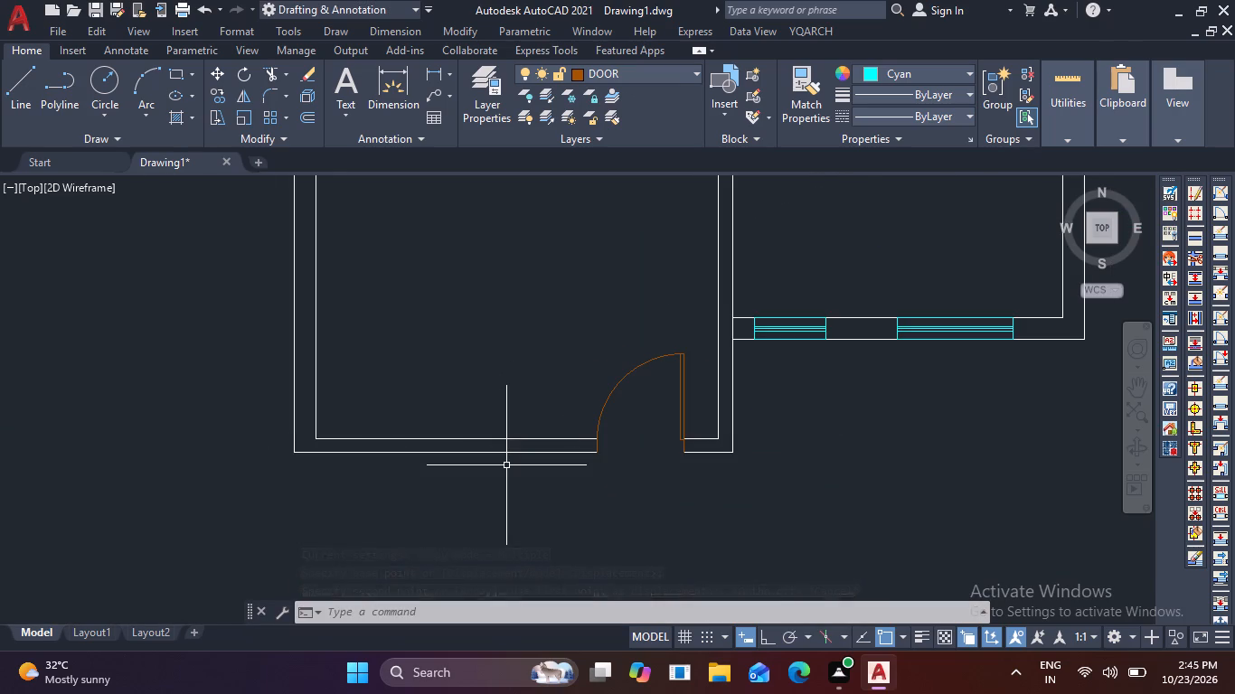
Offset the inner line of the door room's bottom wall 9" outward on both sides of the door opening.
key("o")
key("Return")
type("9")
key("space")
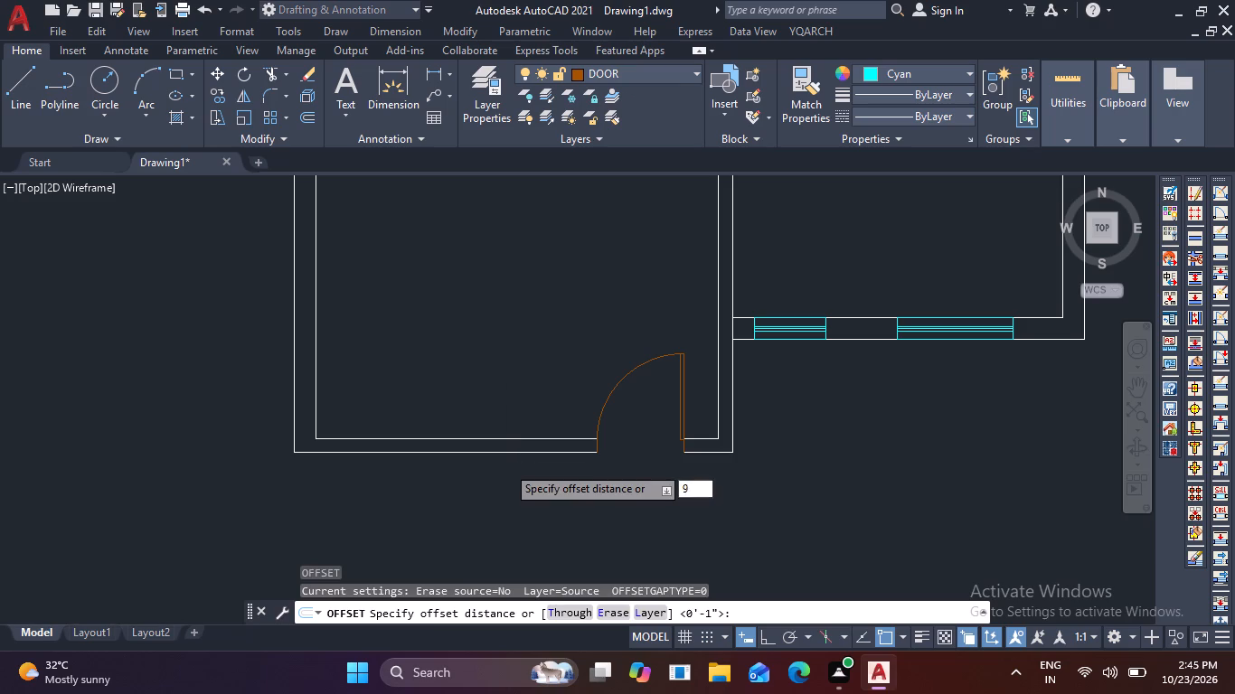
left_click(466, 436)
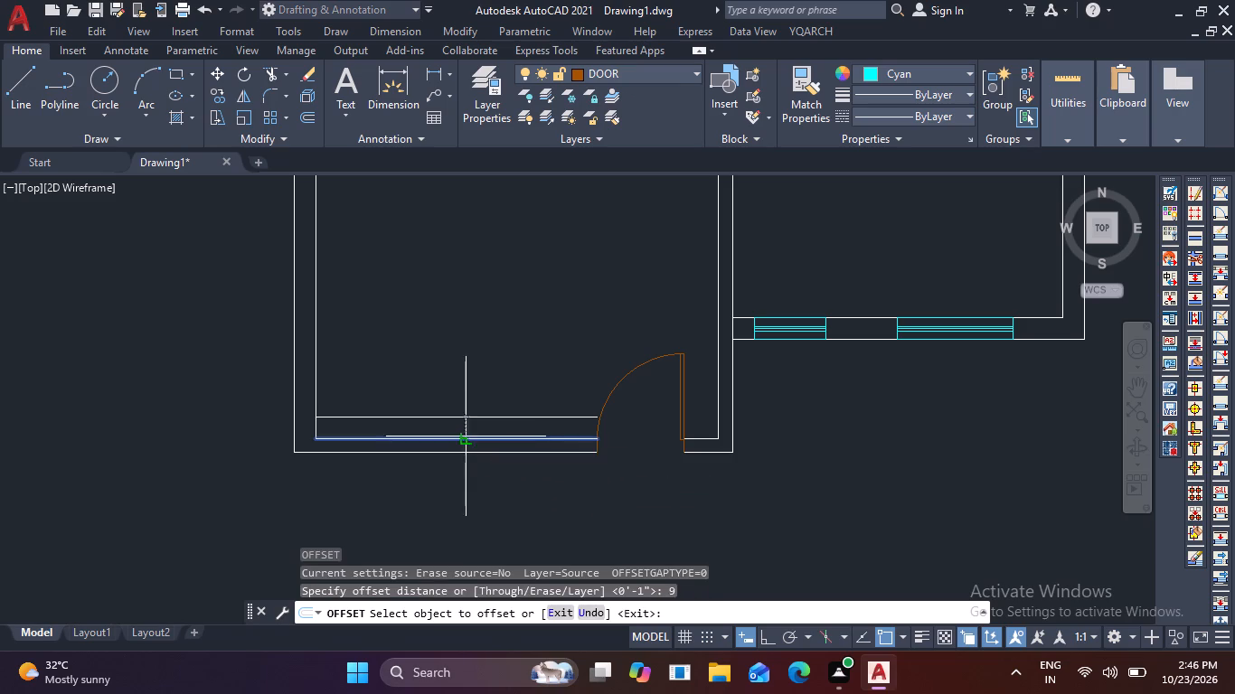
left_click(448, 513)
left_click(705, 441)
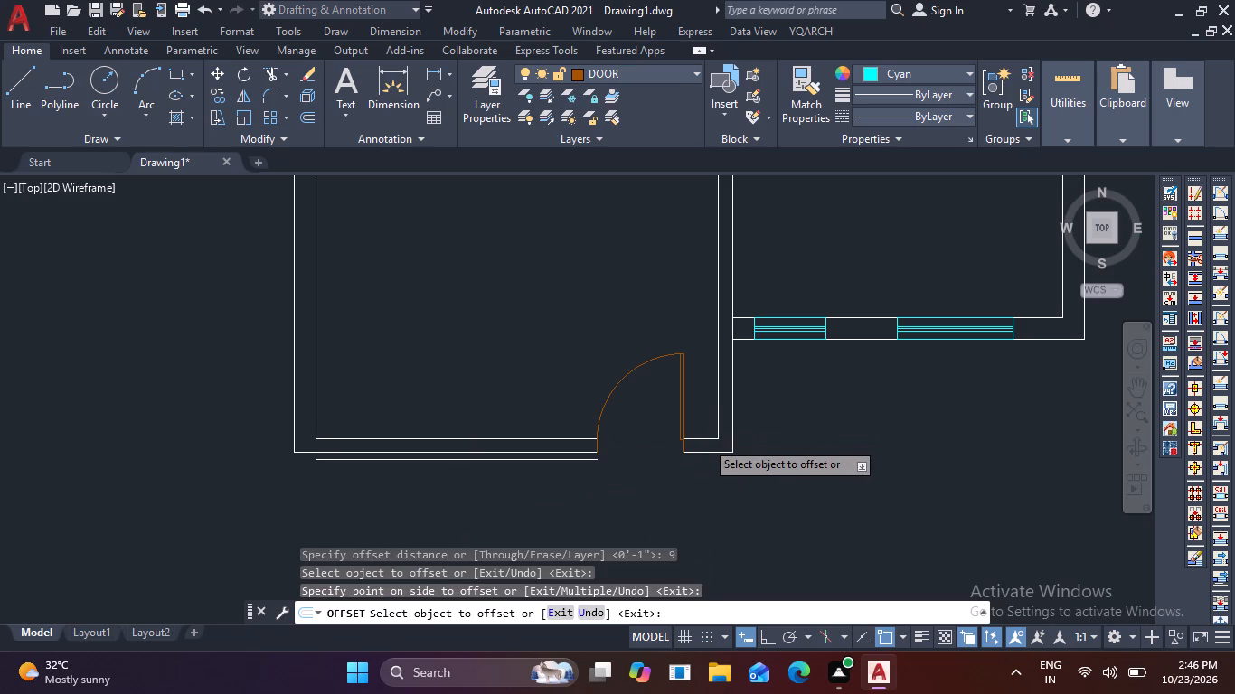
left_click(683, 533)
key("Escape")
key("Escape")
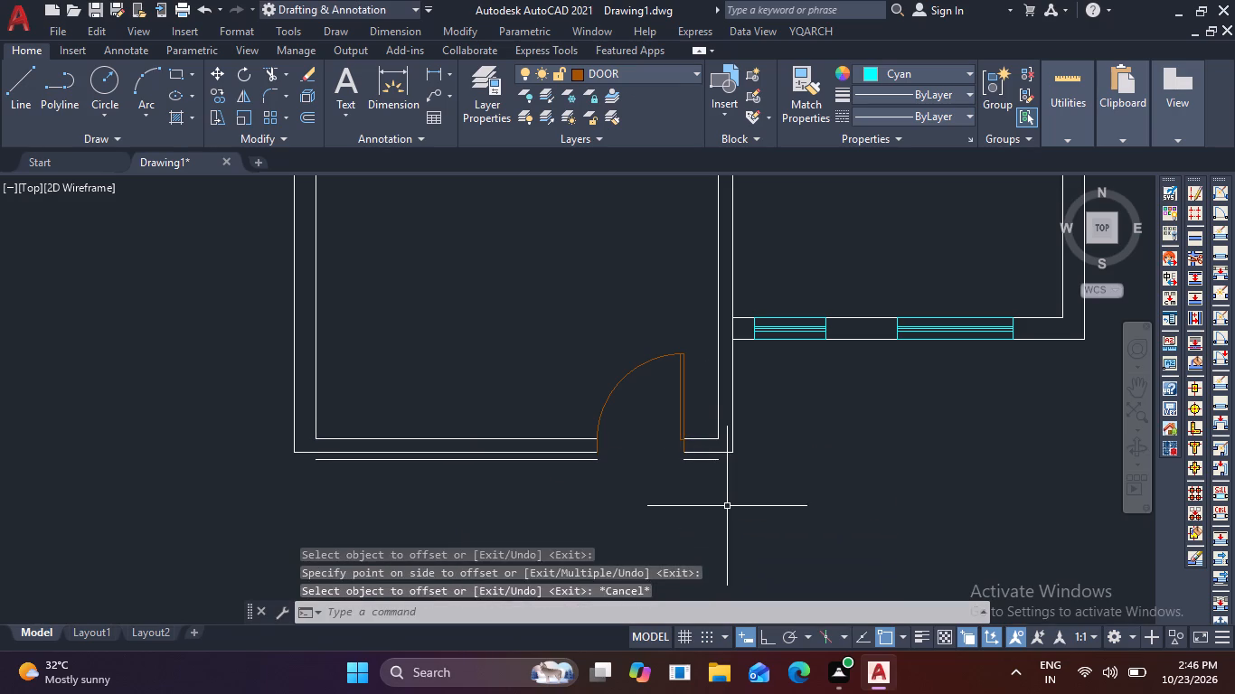
Fillet the two new outer wall lines with the room's outer vertical wall lines to close both bottom corners.
key("f")
key("space")
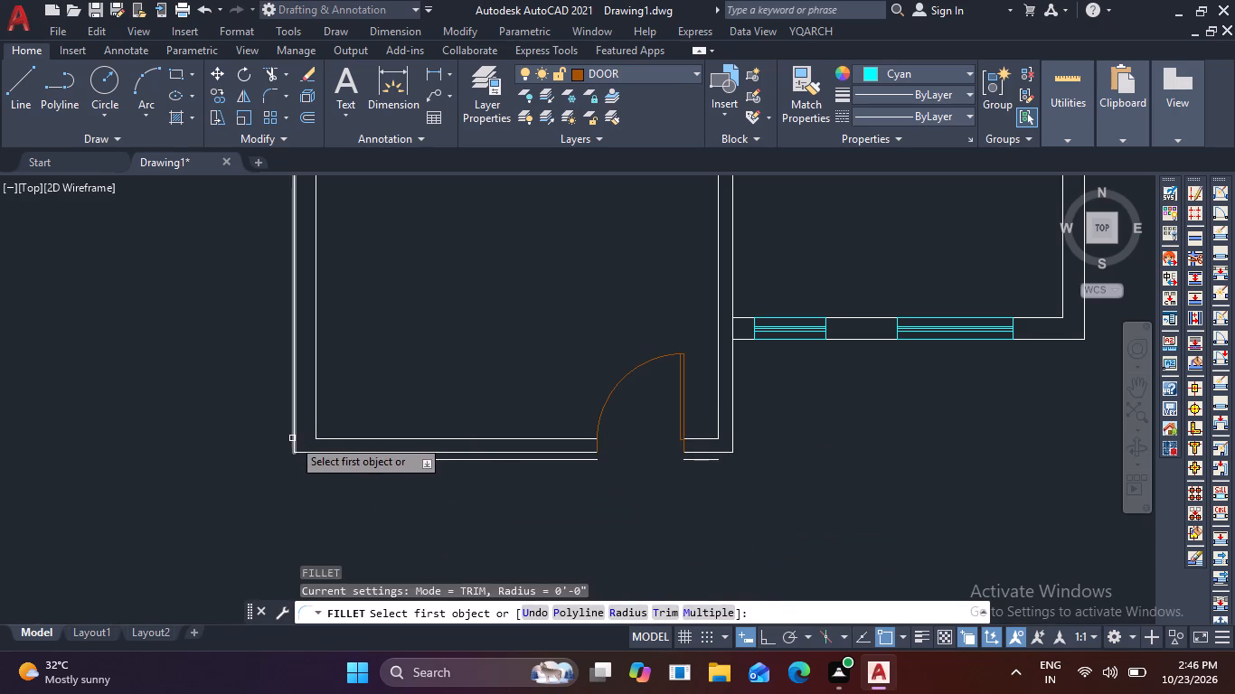
left_click(292, 438)
left_click(344, 458)
key("space")
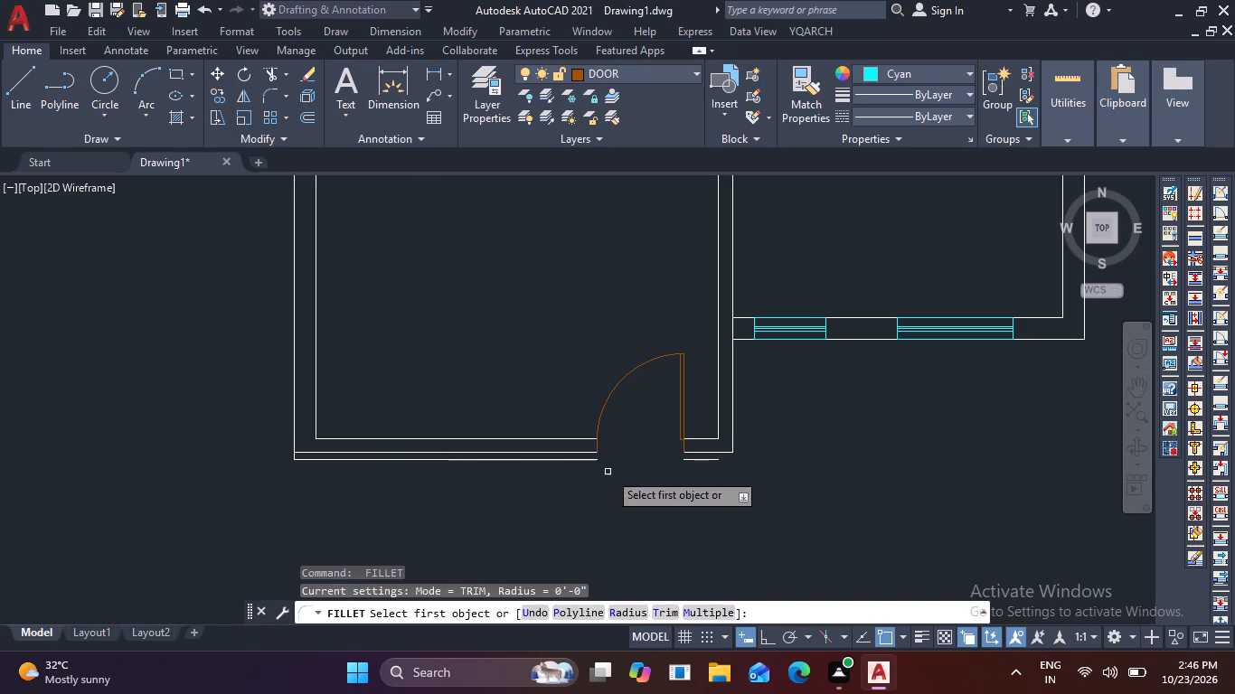
left_click(732, 440)
left_click(706, 460)
key("space")
scroll(678, 471, "up", 3)
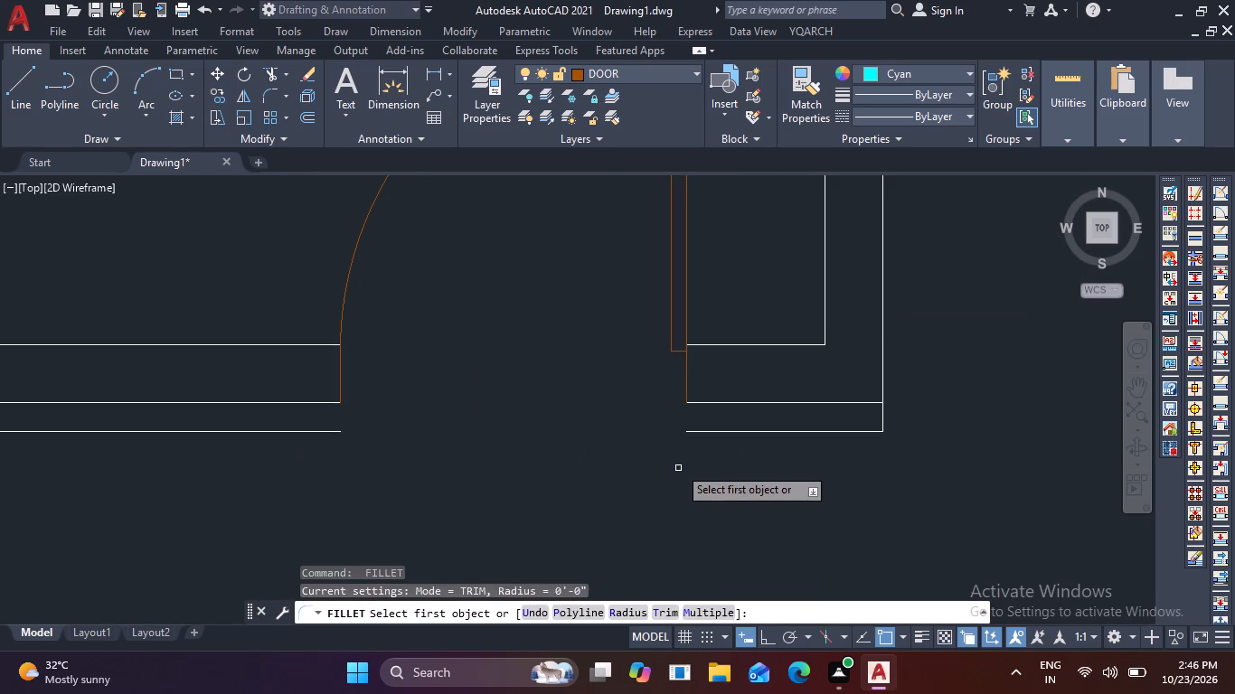
left_click(698, 306)
key("Escape")
Move the door from the old outer wall line down to the end of the new 9" wall's outer line.
left_click_drag(739, 298, 685, 286)
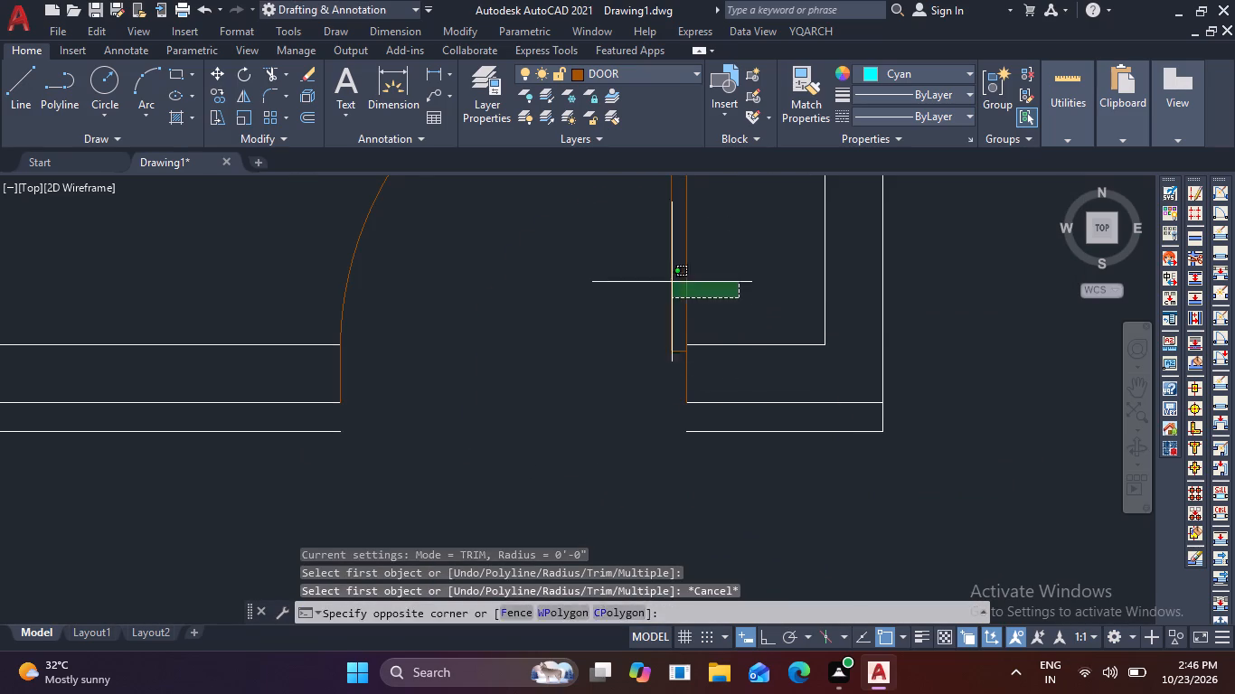
left_click(655, 281)
type("M")
key("space")
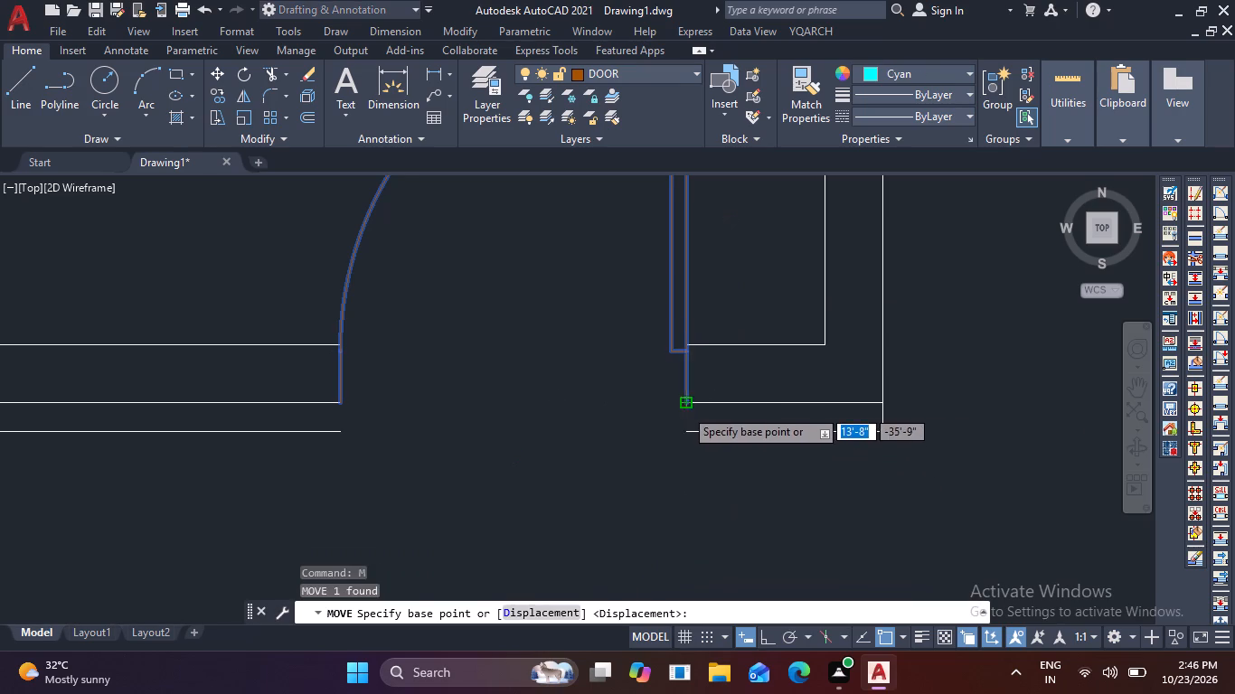
left_click(684, 408)
left_click(691, 431)
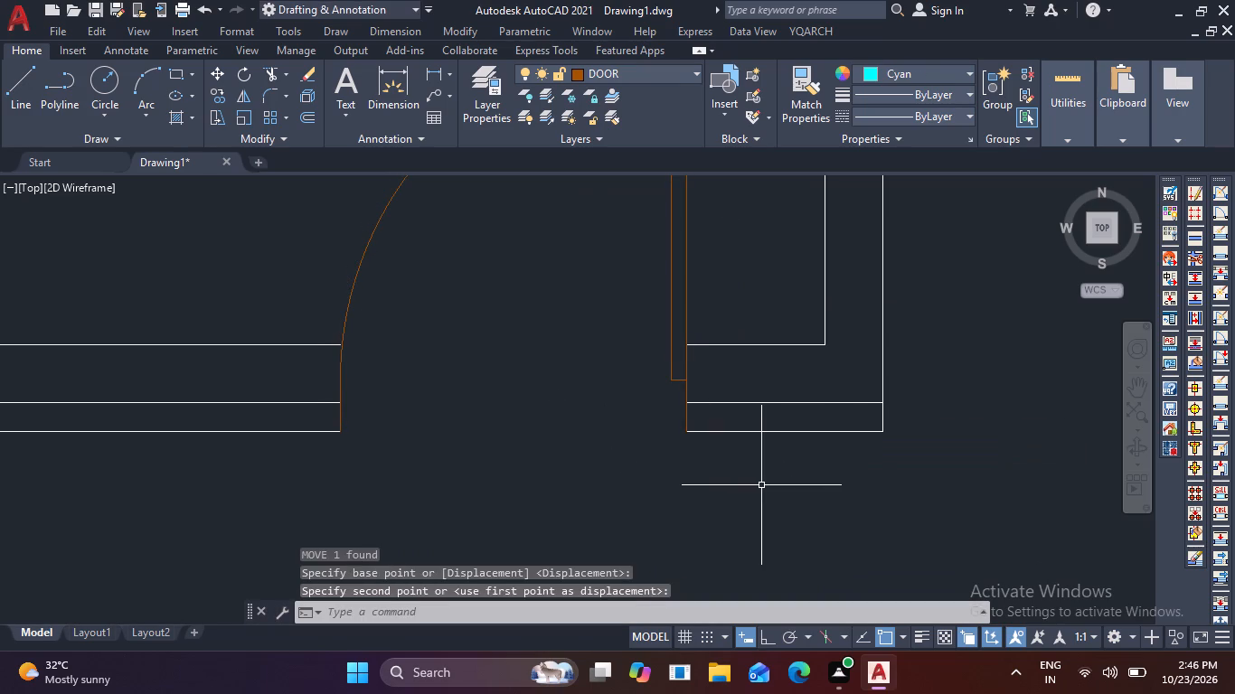
key("Escape")
Delete the two old outer wall lines left inside the thickened bottom wall on either side of the door.
left_click(776, 406)
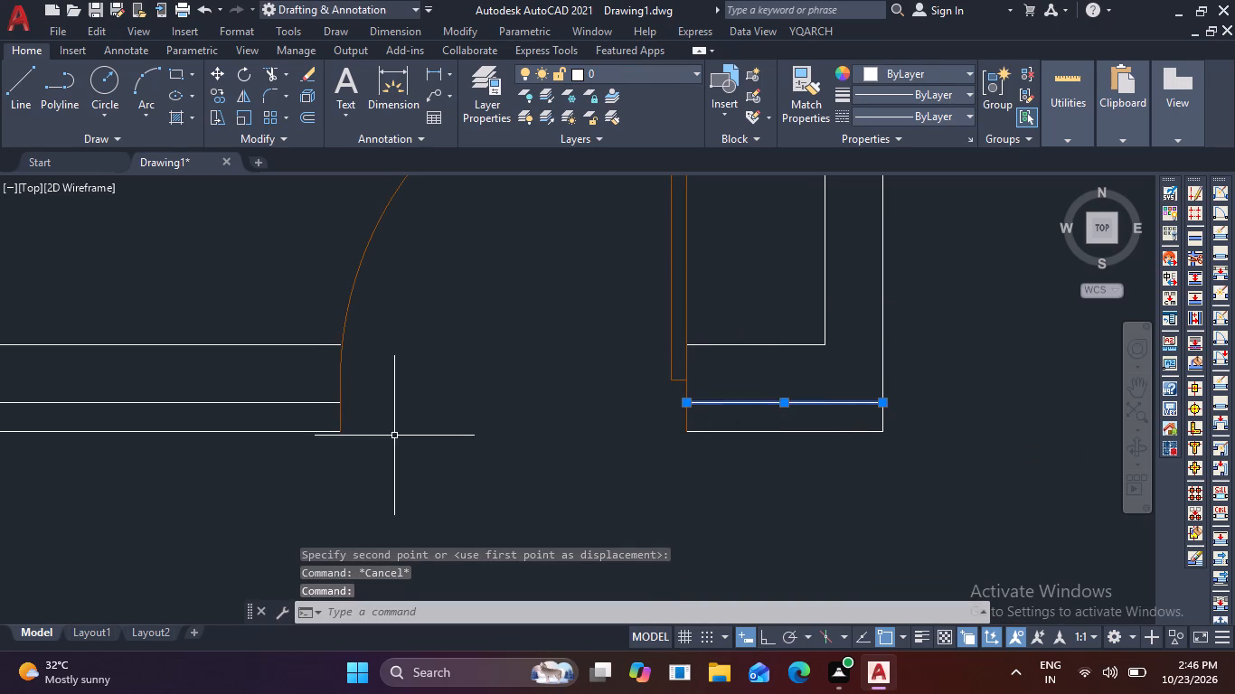
scroll(394, 435, "down", 2)
left_click(299, 421)
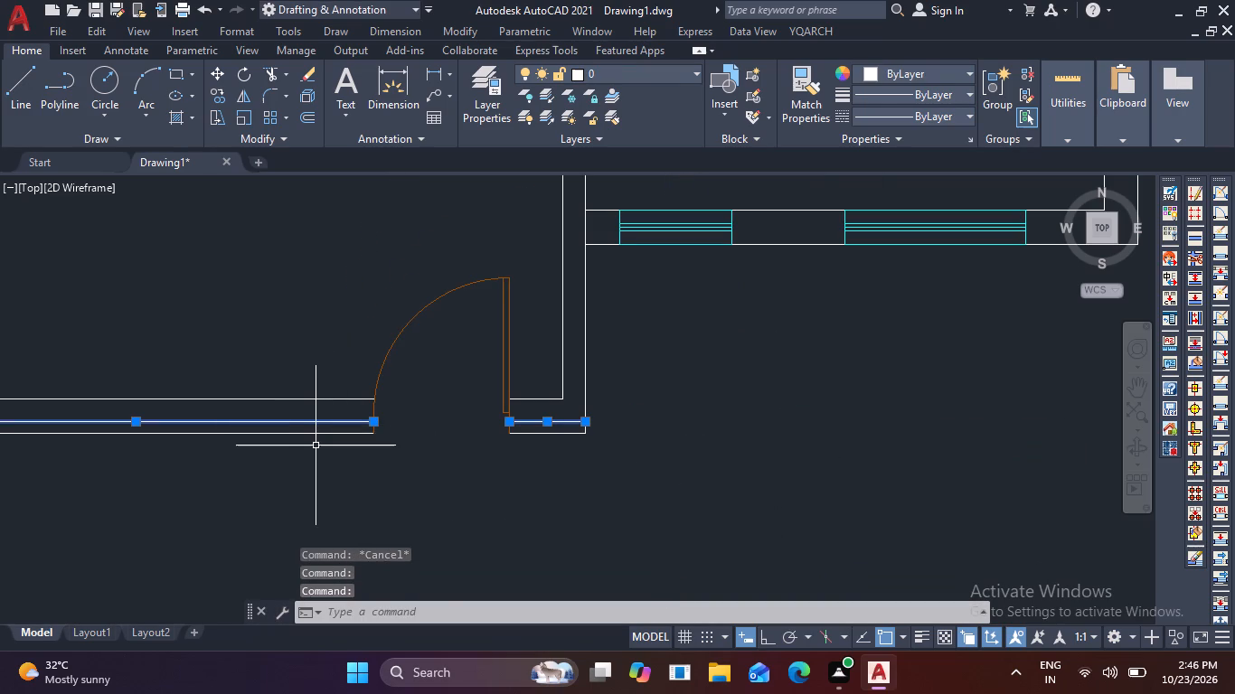
key("Delete")
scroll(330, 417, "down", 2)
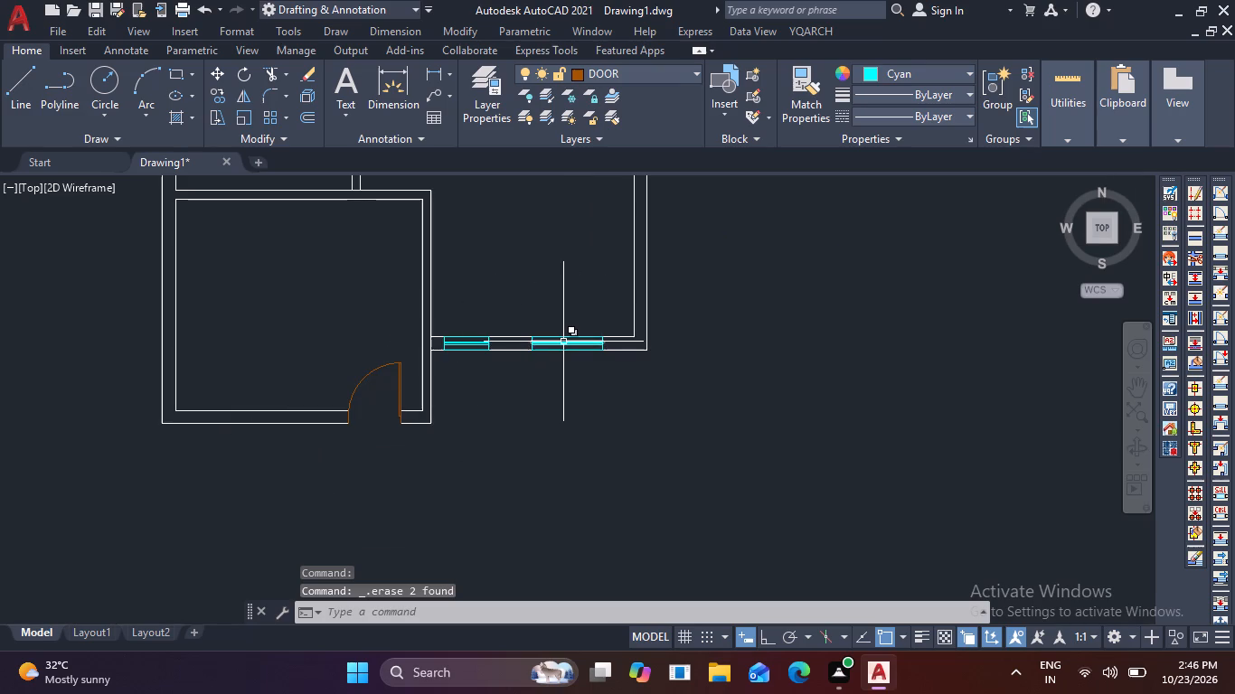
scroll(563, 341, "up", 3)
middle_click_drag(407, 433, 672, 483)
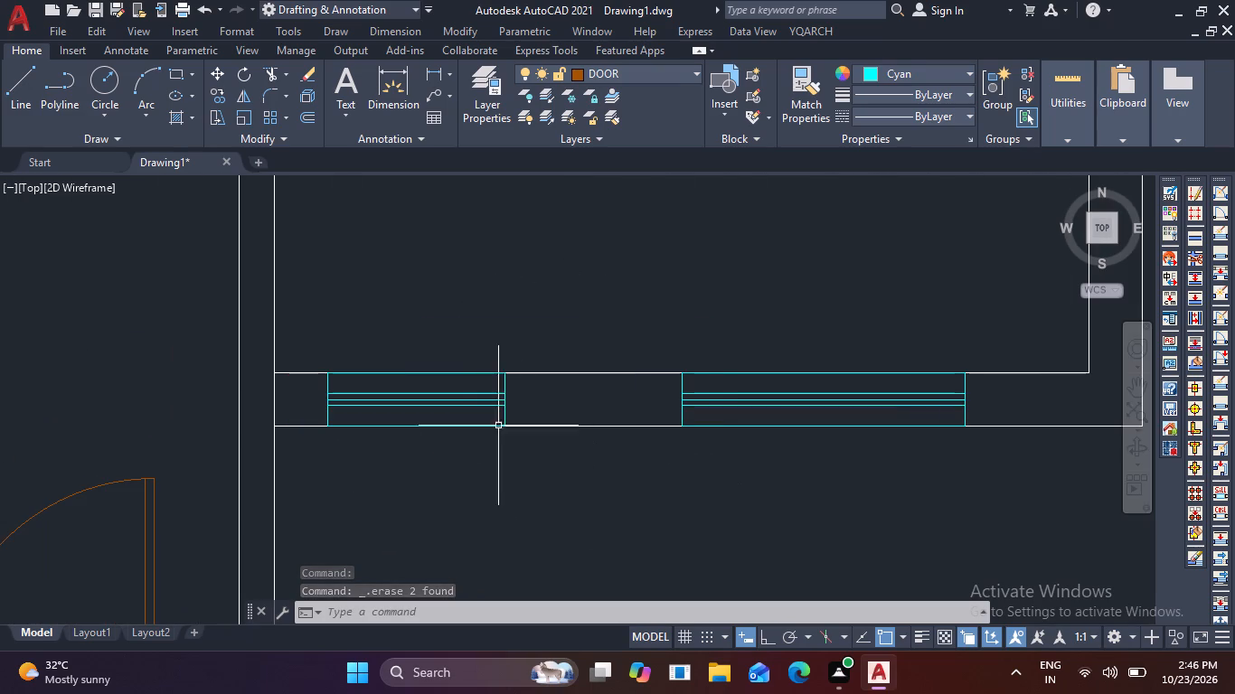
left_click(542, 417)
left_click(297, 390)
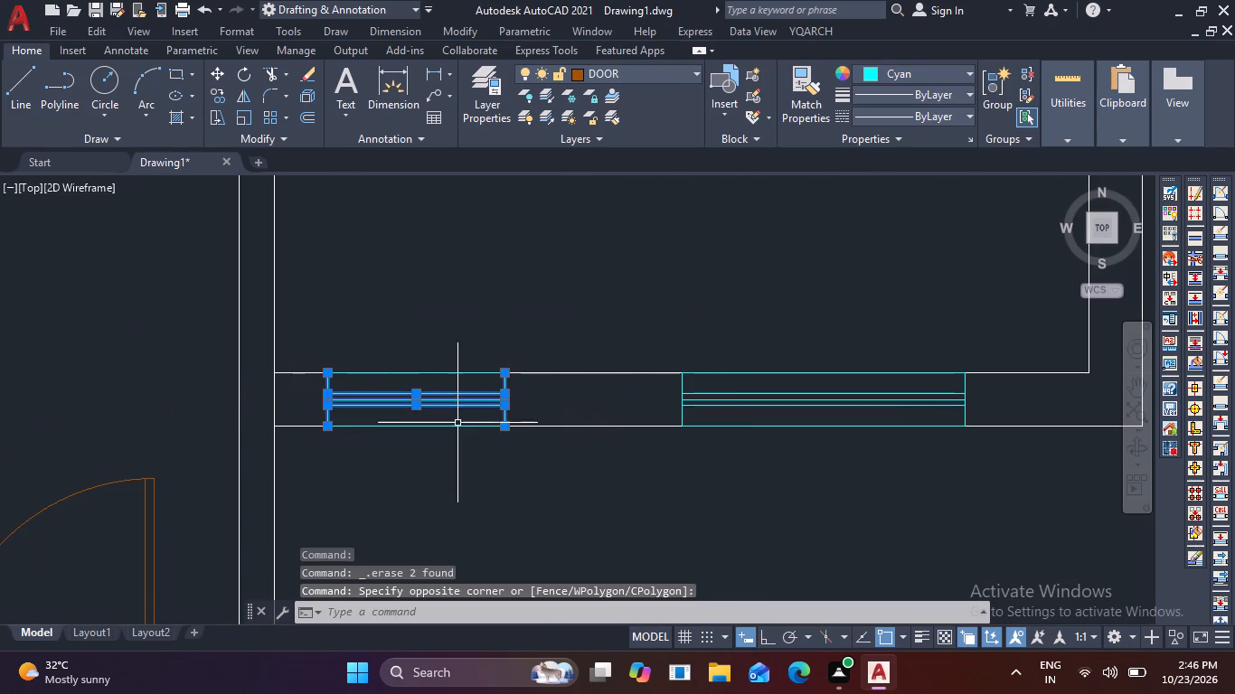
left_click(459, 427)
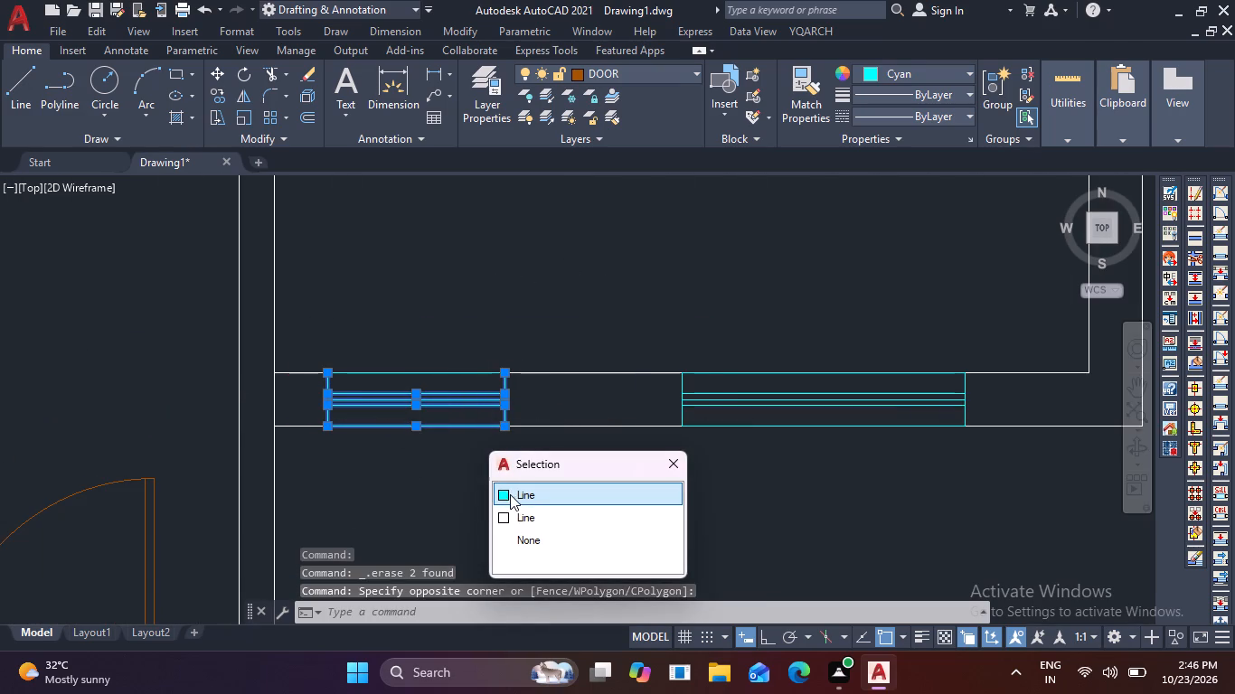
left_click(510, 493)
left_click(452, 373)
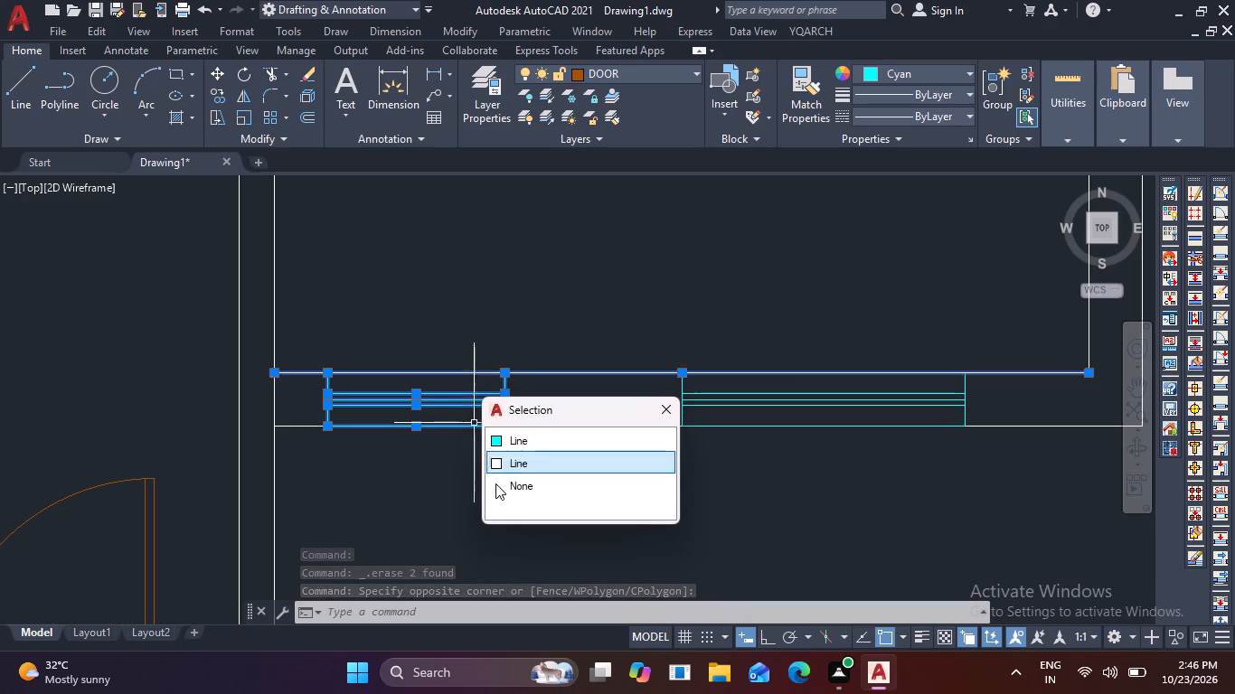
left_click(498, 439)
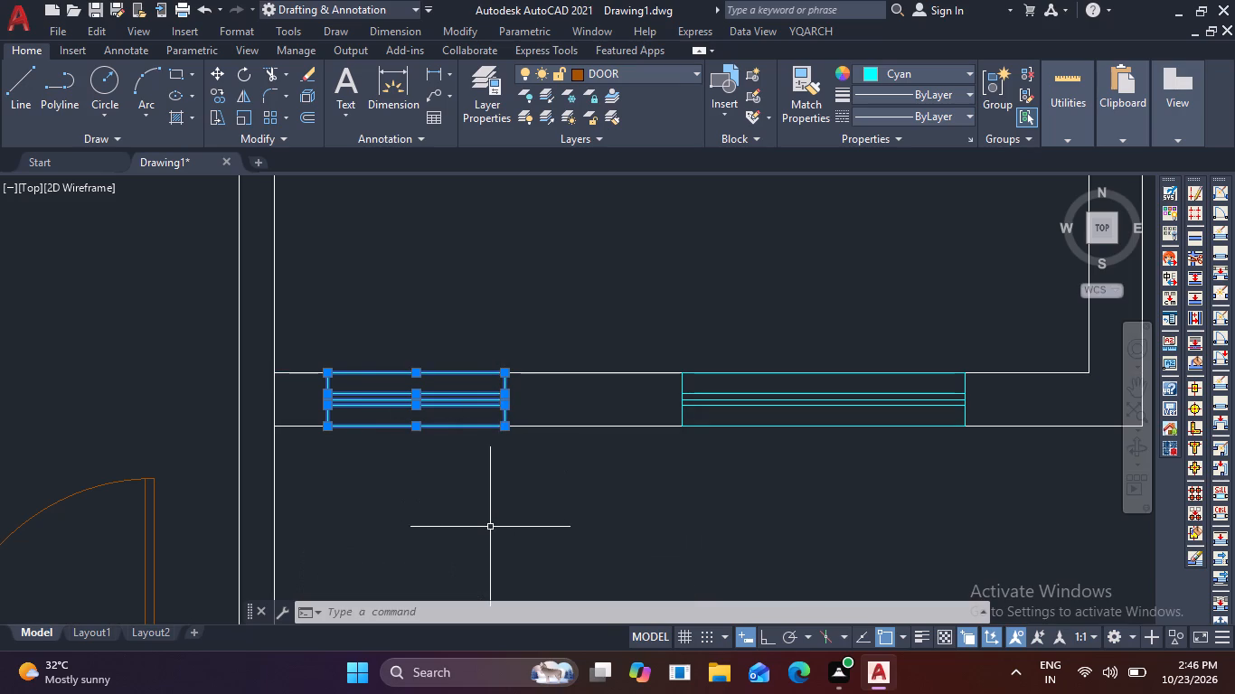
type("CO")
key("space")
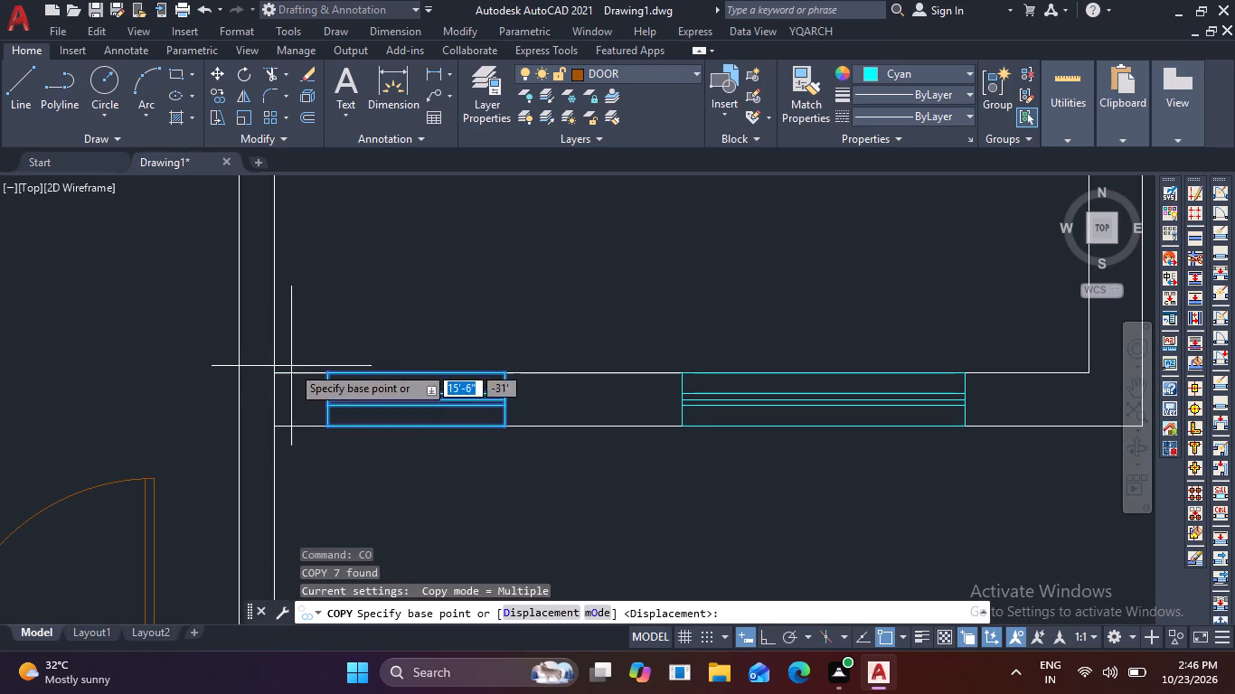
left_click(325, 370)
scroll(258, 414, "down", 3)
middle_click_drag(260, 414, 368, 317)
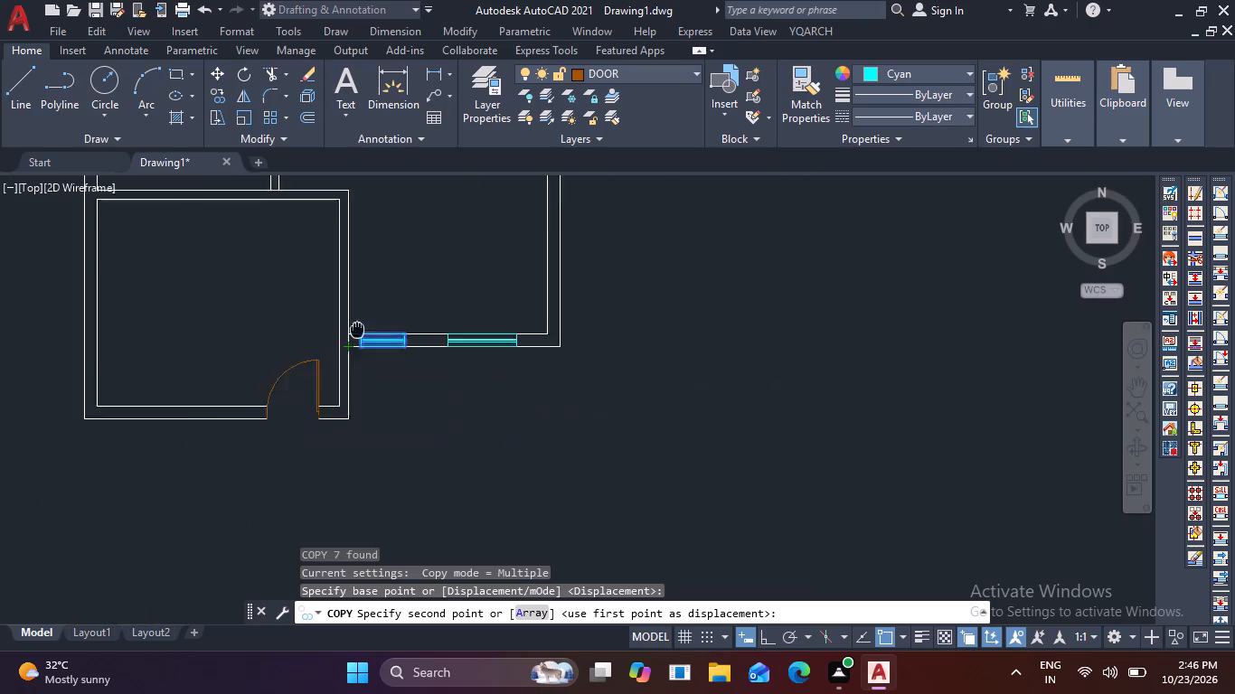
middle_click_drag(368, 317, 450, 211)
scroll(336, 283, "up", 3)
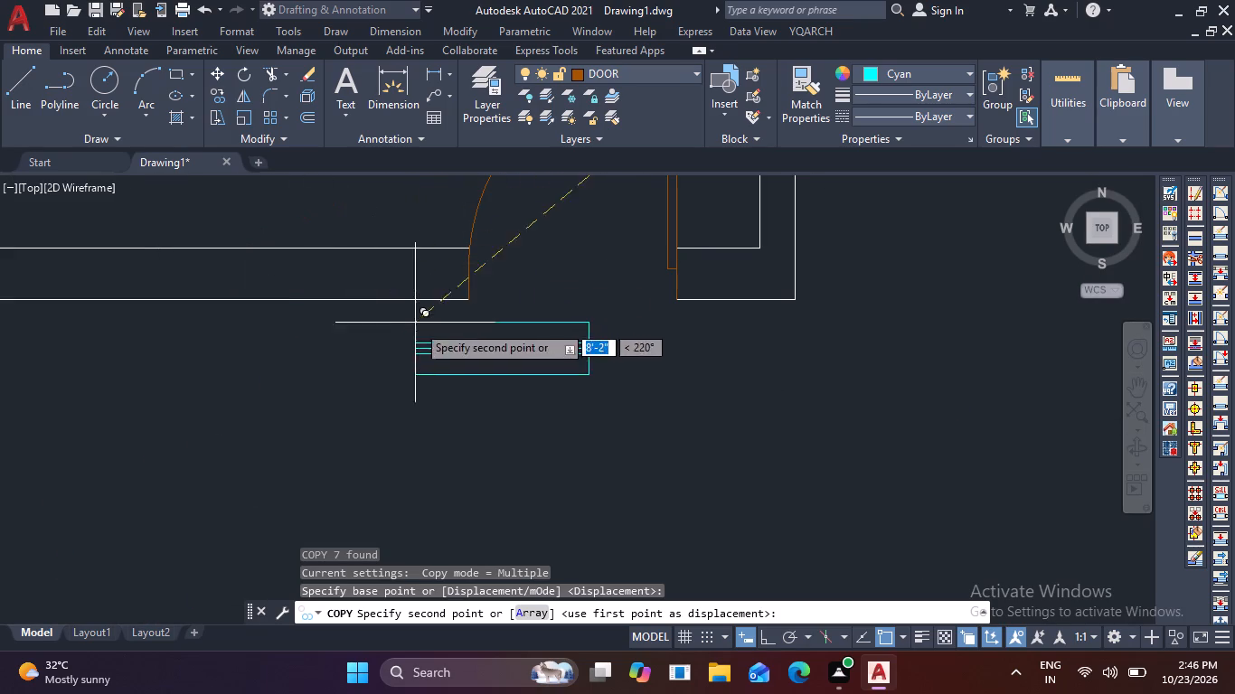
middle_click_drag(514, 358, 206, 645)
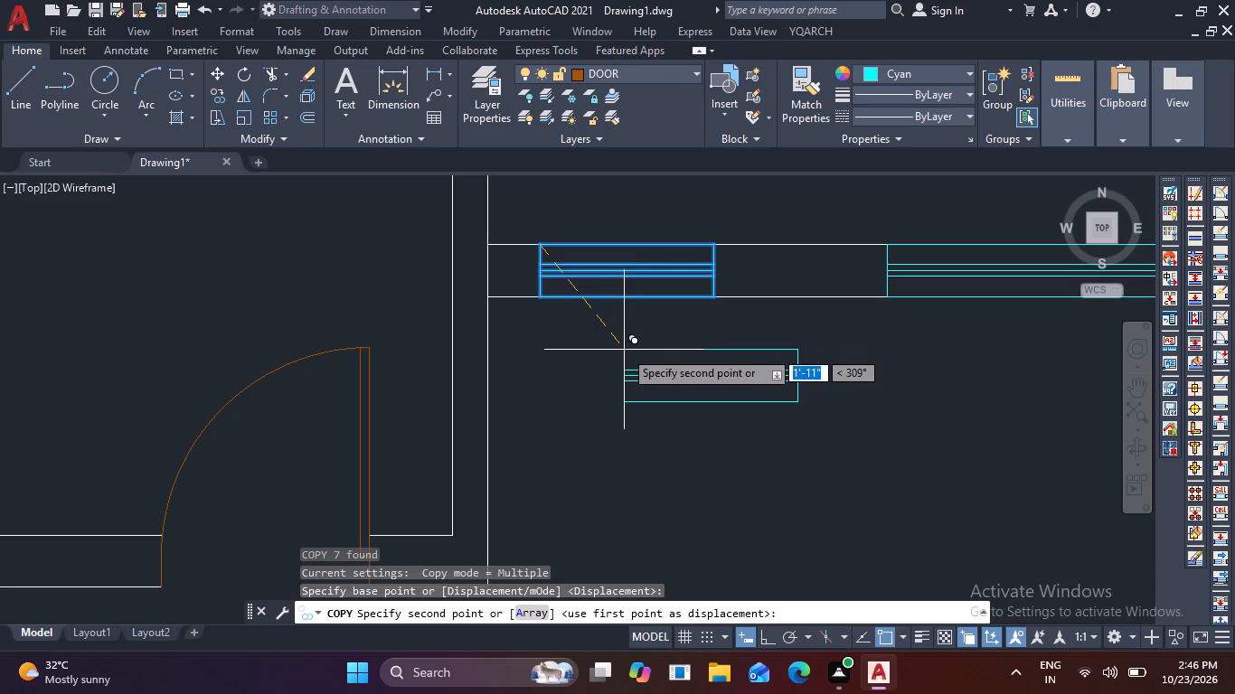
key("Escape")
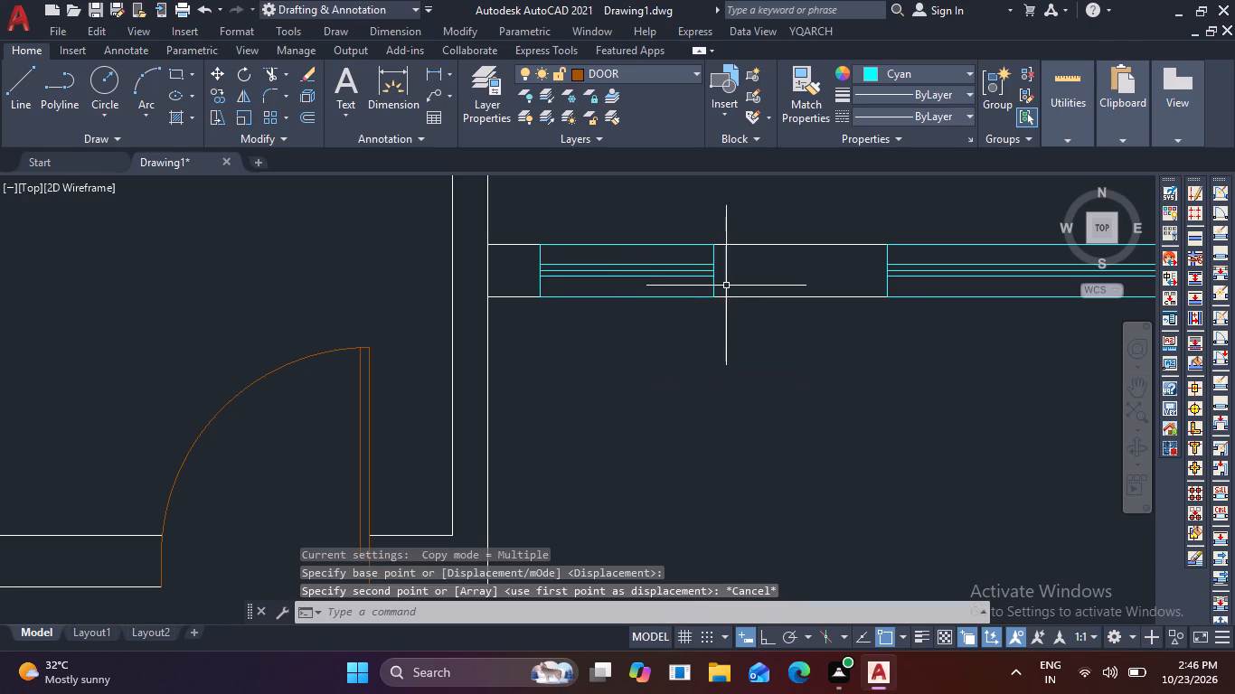
Copy the smaller cyan window by its upper-right corner to the bottom wall's inner line end, directly left of the door opening.
left_click(750, 285)
left_click(495, 259)
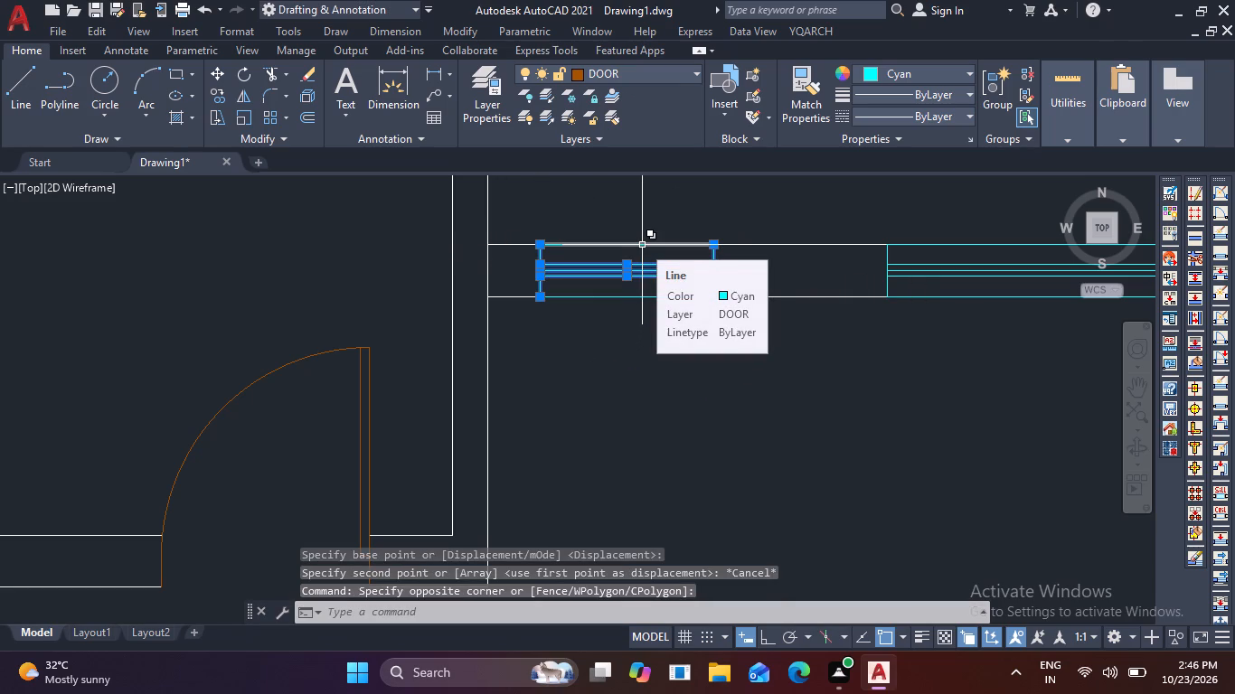
left_click(642, 245)
left_click(690, 312)
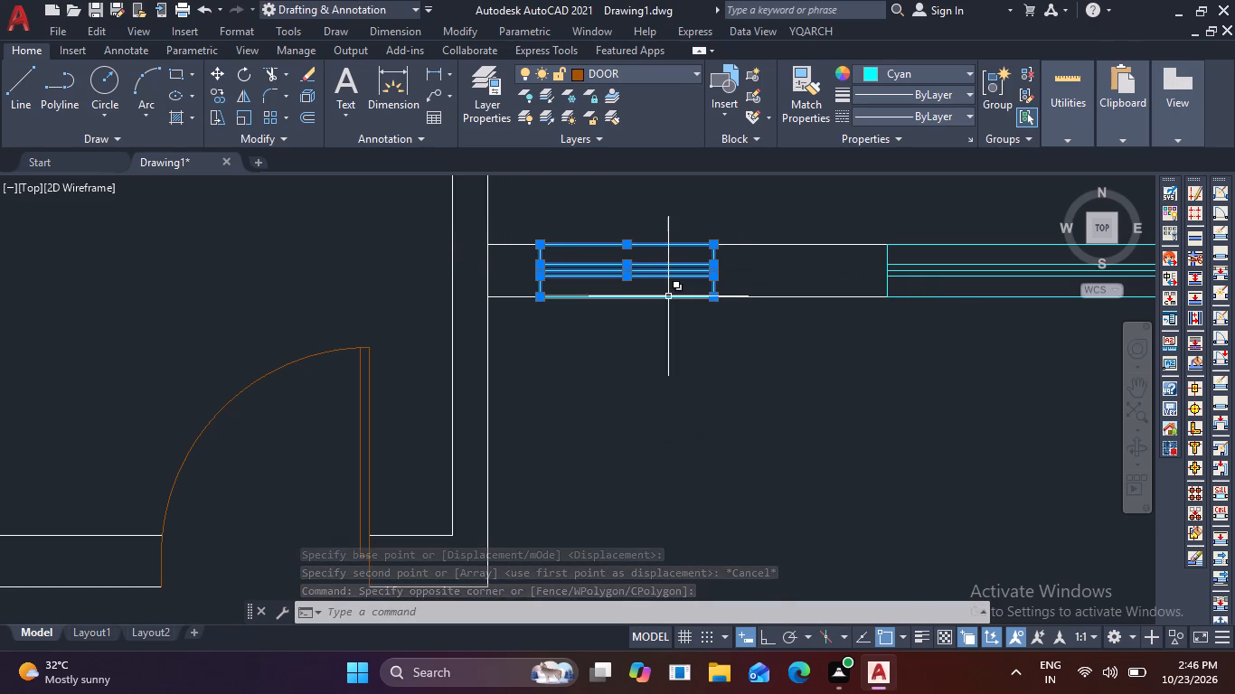
left_click(668, 296)
left_click(717, 362)
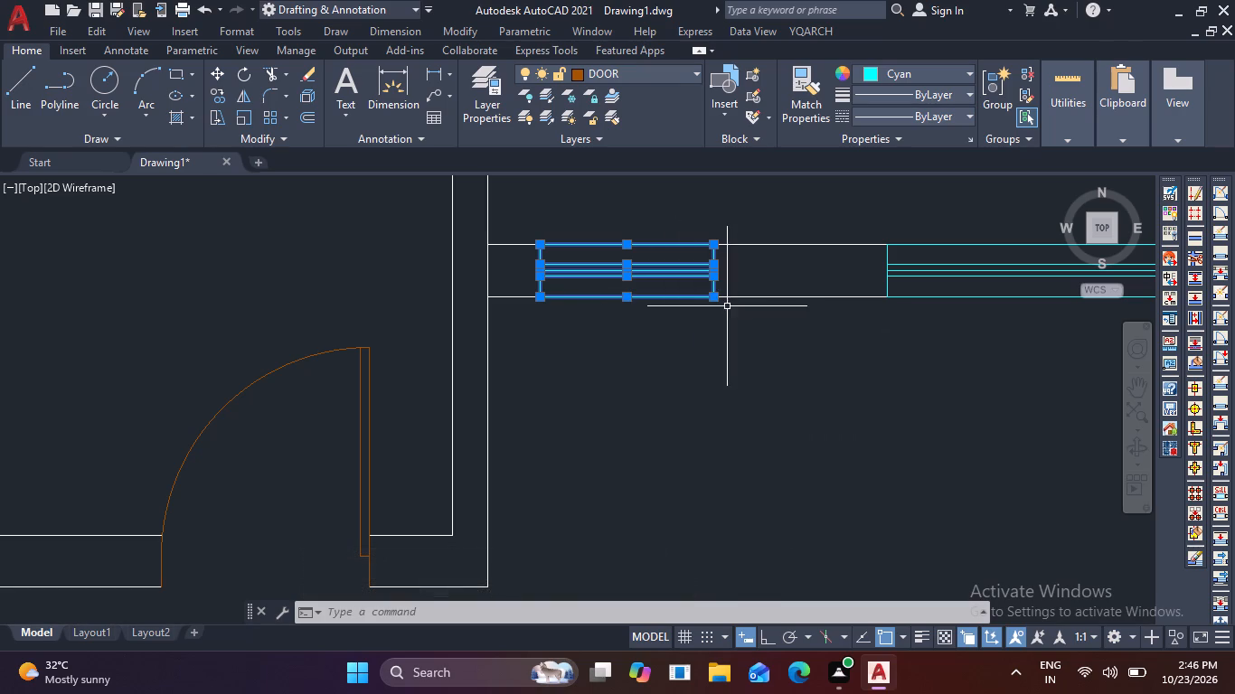
type("CO")
key("space")
left_click(719, 245)
scroll(582, 422, "down", 3)
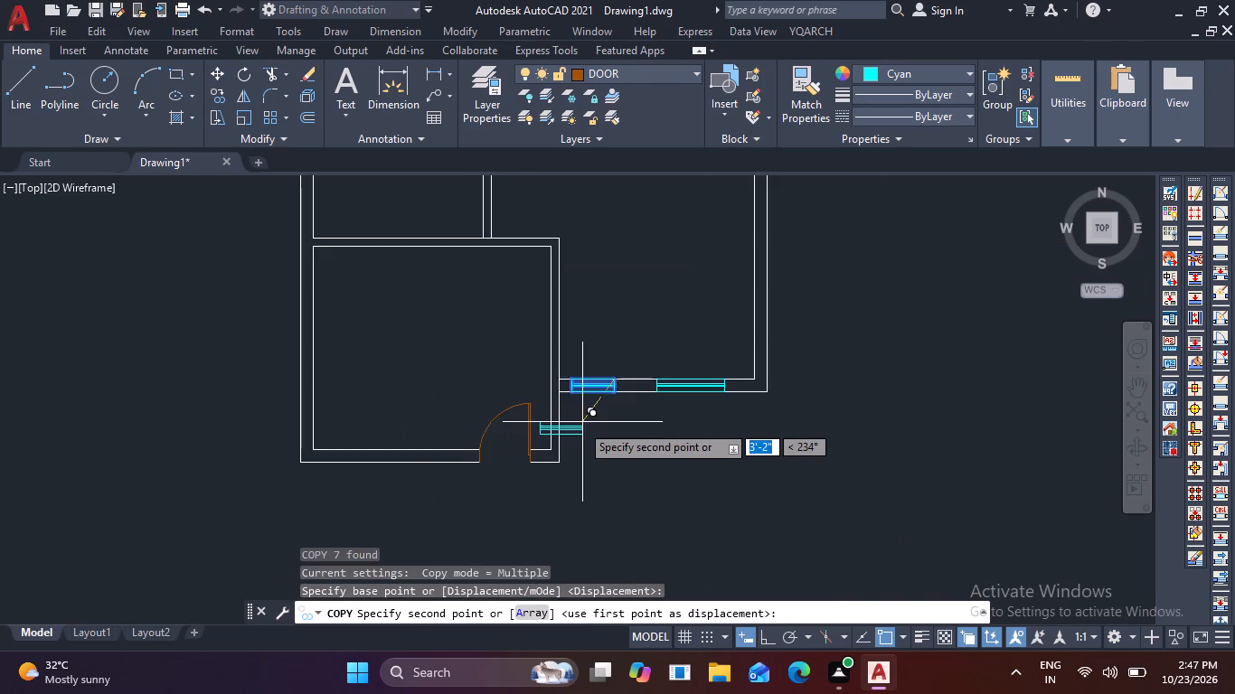
middle_click_drag(580, 424, 632, 358)
scroll(500, 394, "up", 3)
middle_click_drag(539, 369, 533, 432)
scroll(568, 453, "up", 1)
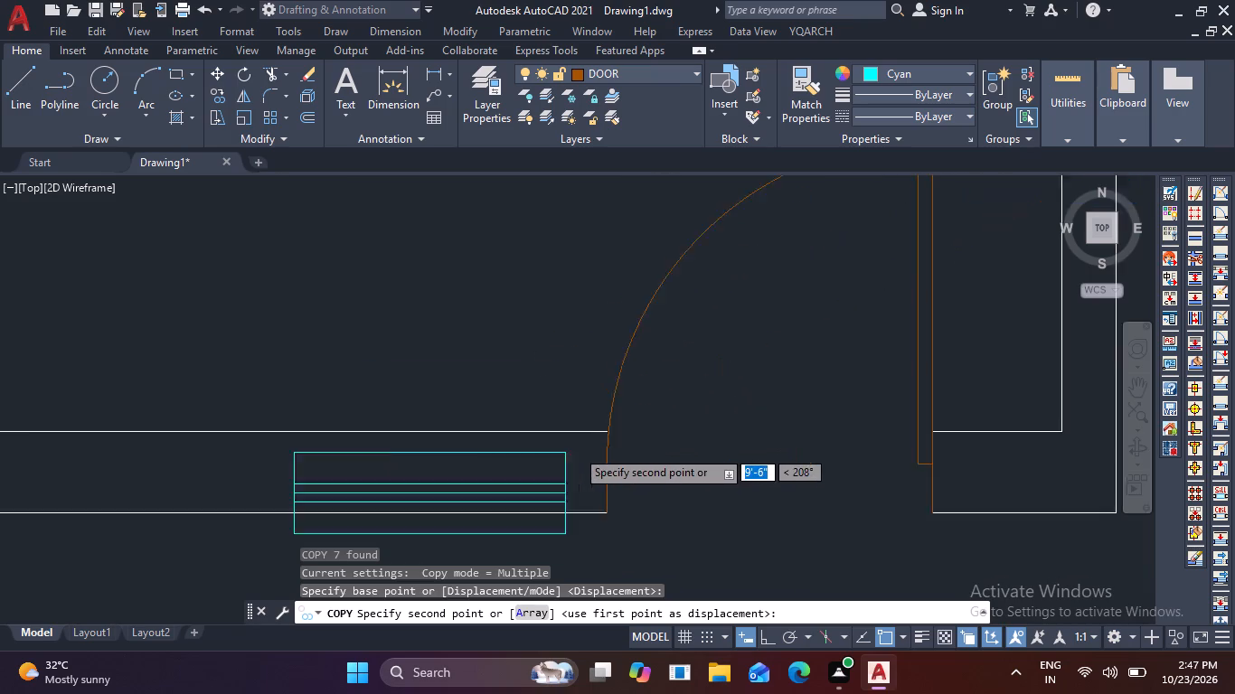
scroll(584, 445, "up", 6)
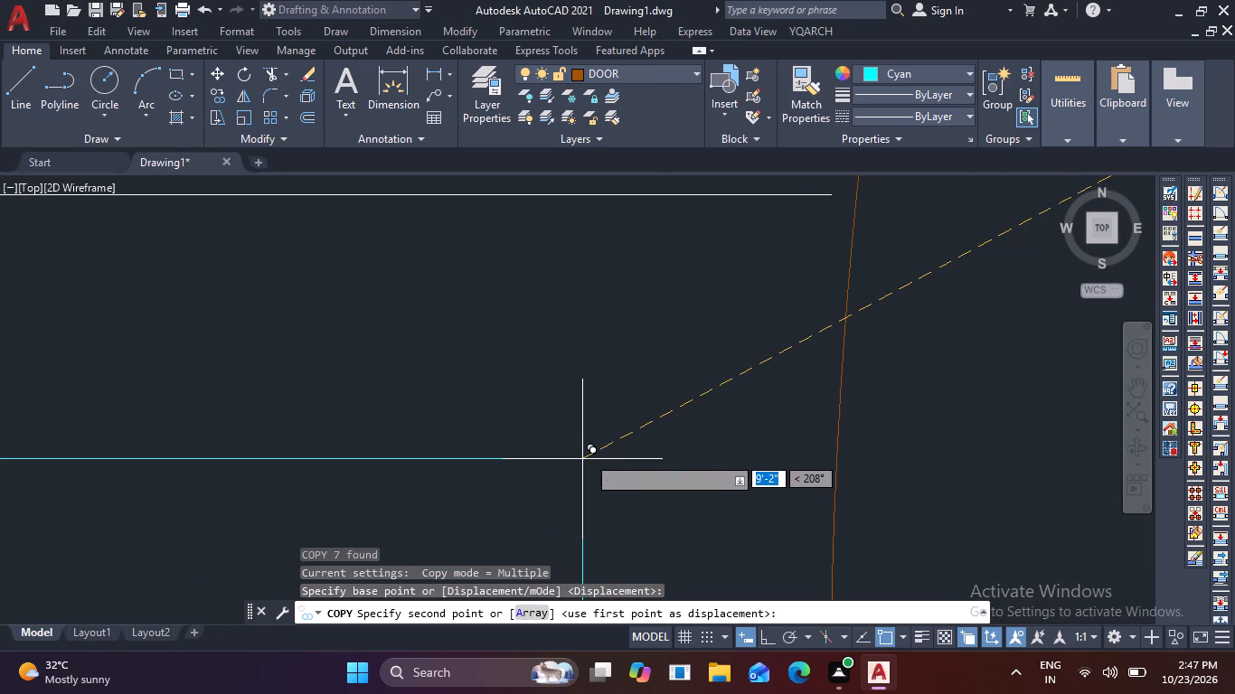
scroll(681, 351, "down", 2)
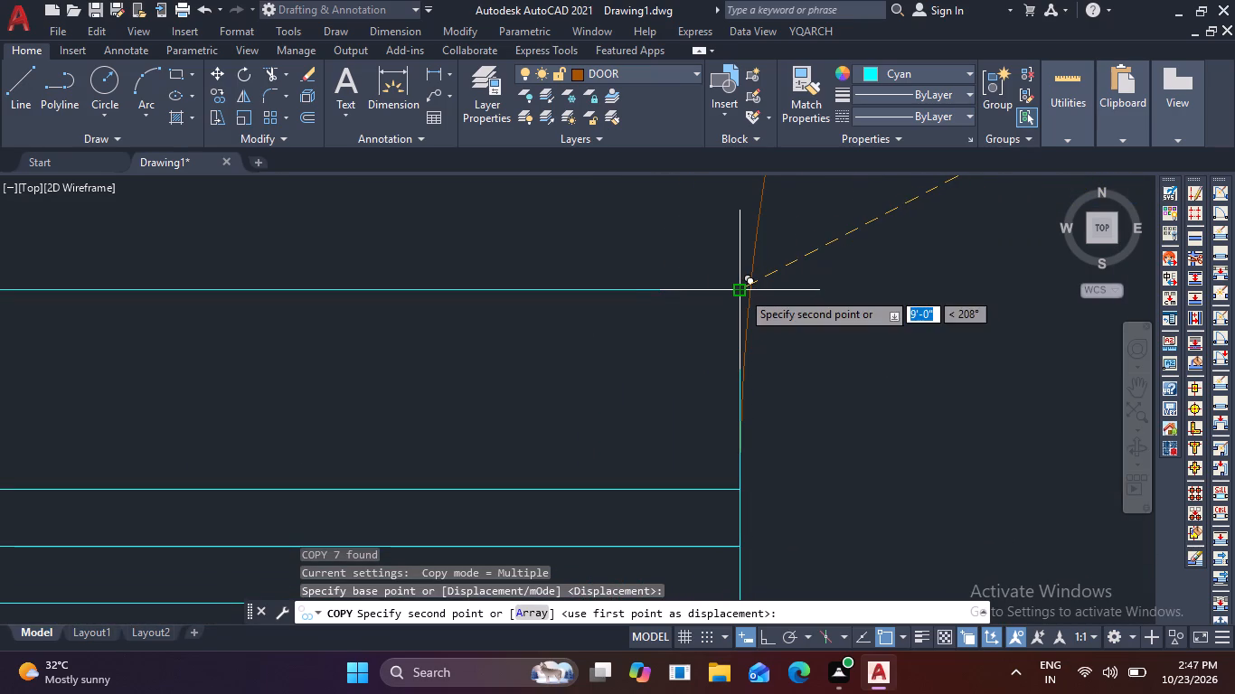
left_click(741, 291)
scroll(803, 317, "down", 2)
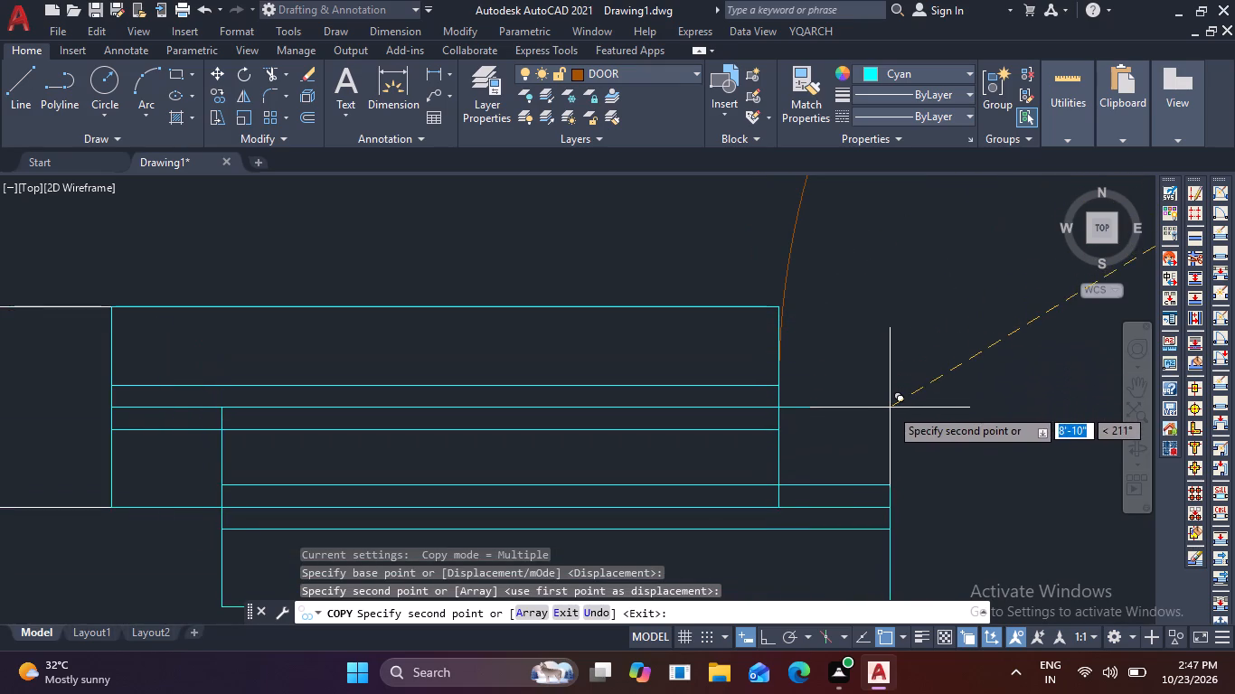
key("Escape")
Extend the bottom wall's inner line beneath the small window's top edge to the door swing arc.
scroll(806, 314, "up", 2)
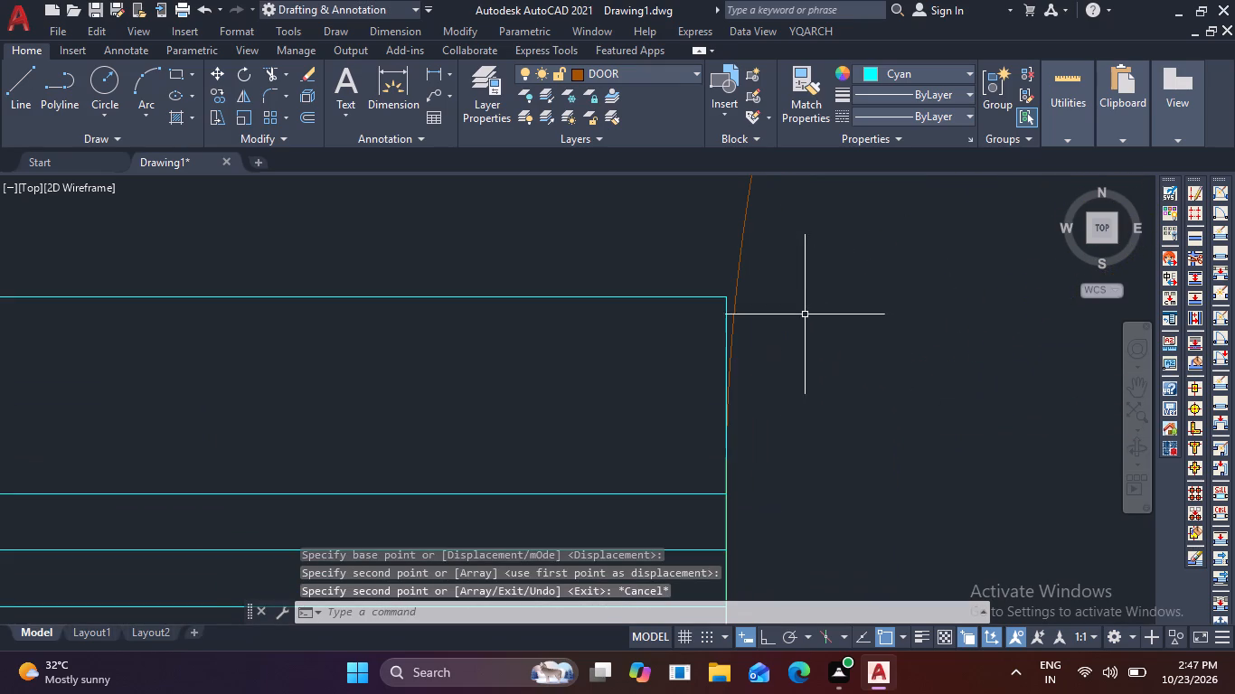
type("EX")
key("space")
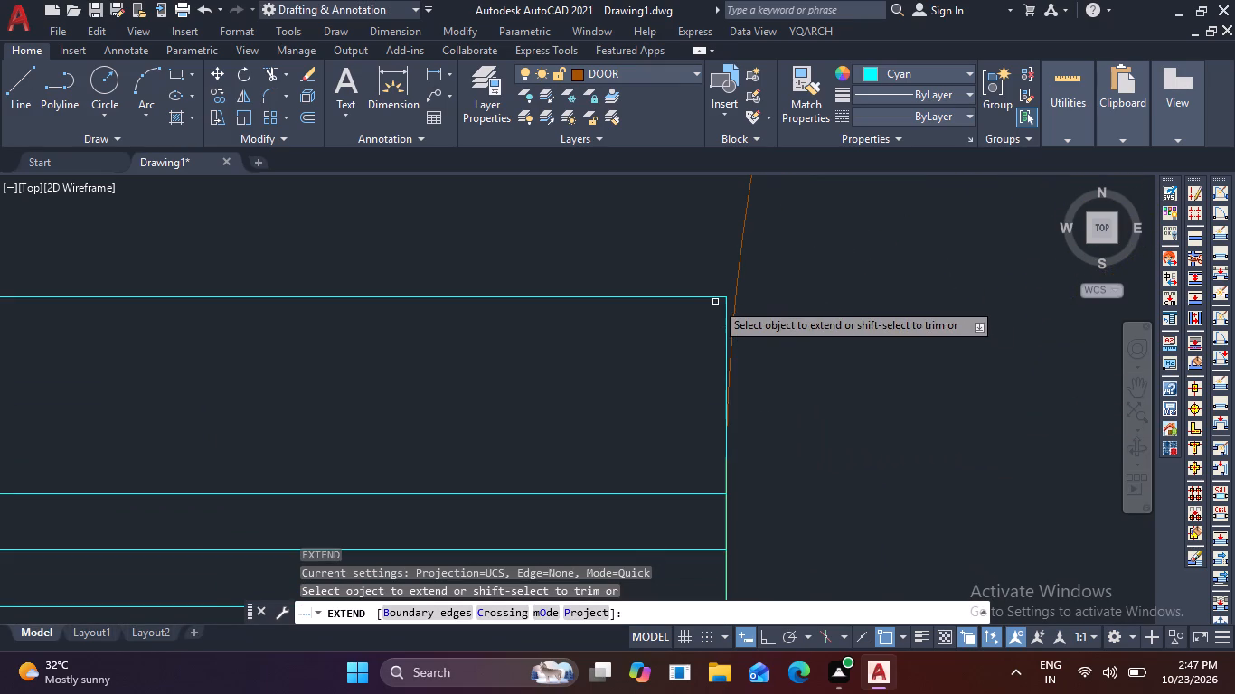
key("Escape")
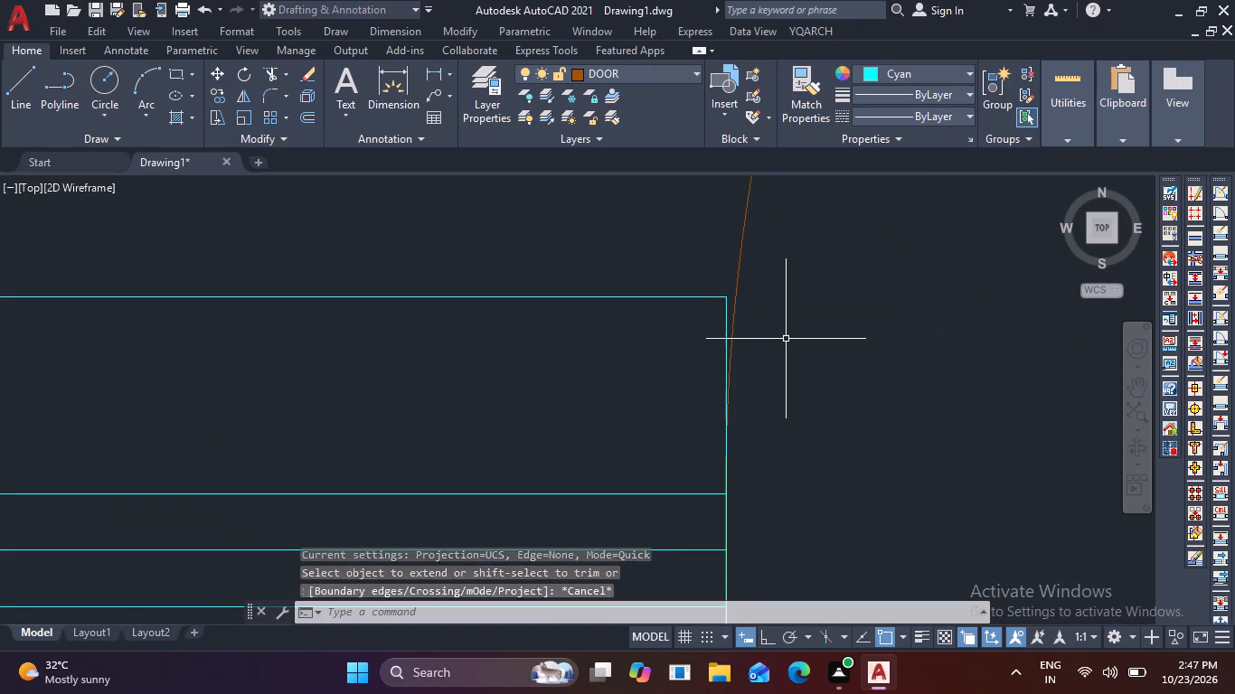
key("Escape")
type("EX")
key("space")
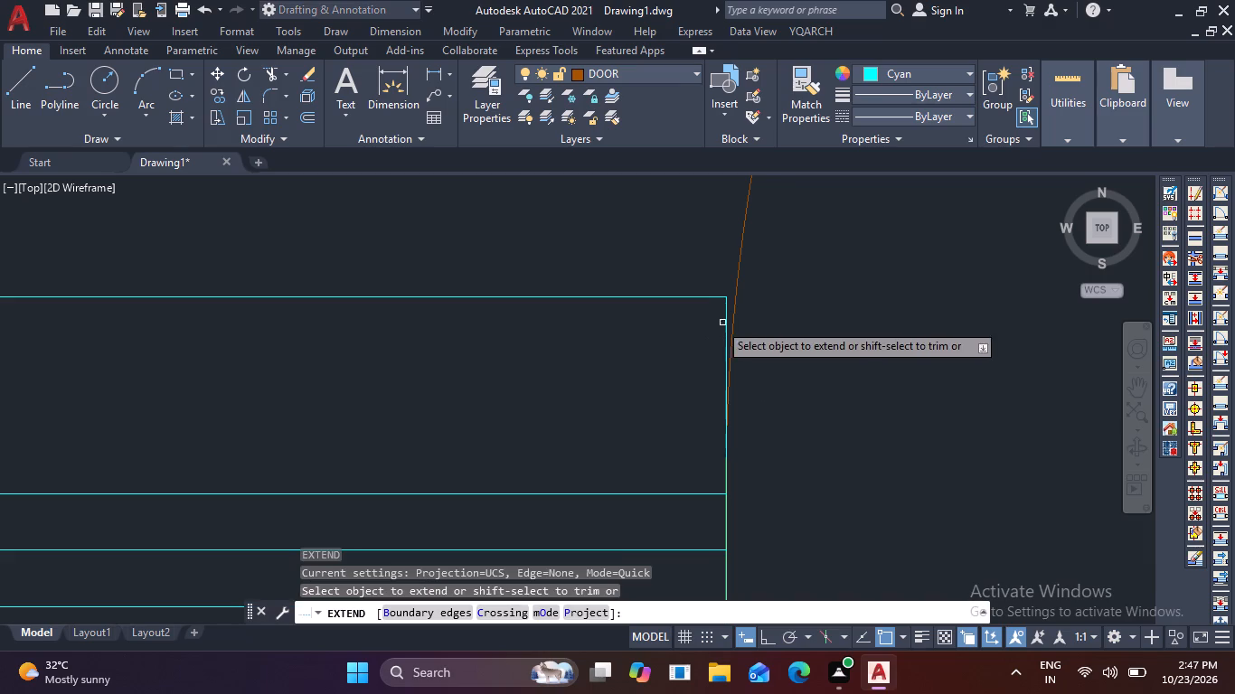
left_click(708, 296)
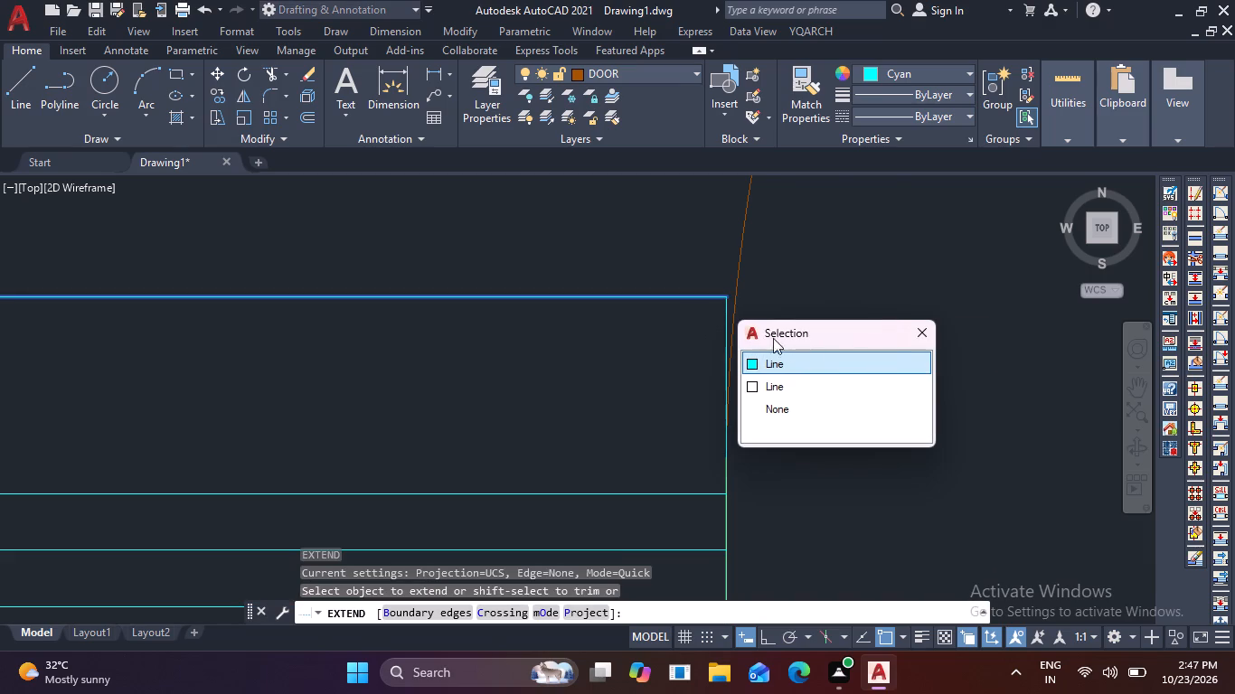
left_click(780, 380)
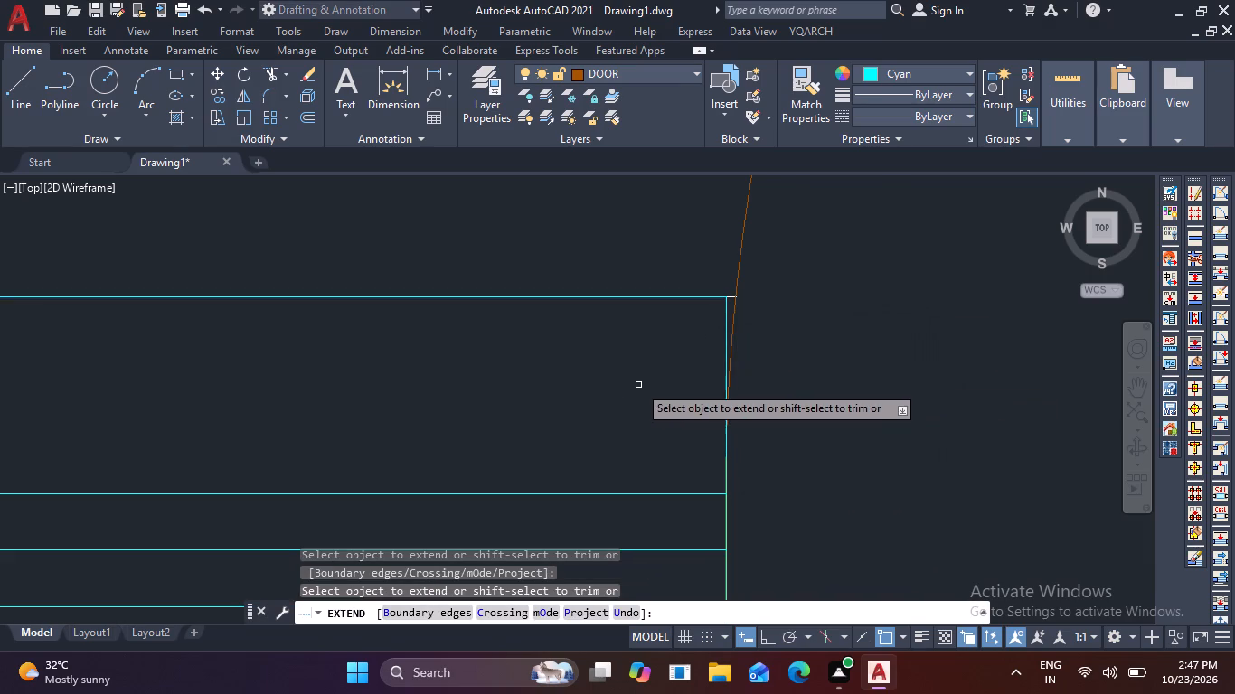
key("Escape")
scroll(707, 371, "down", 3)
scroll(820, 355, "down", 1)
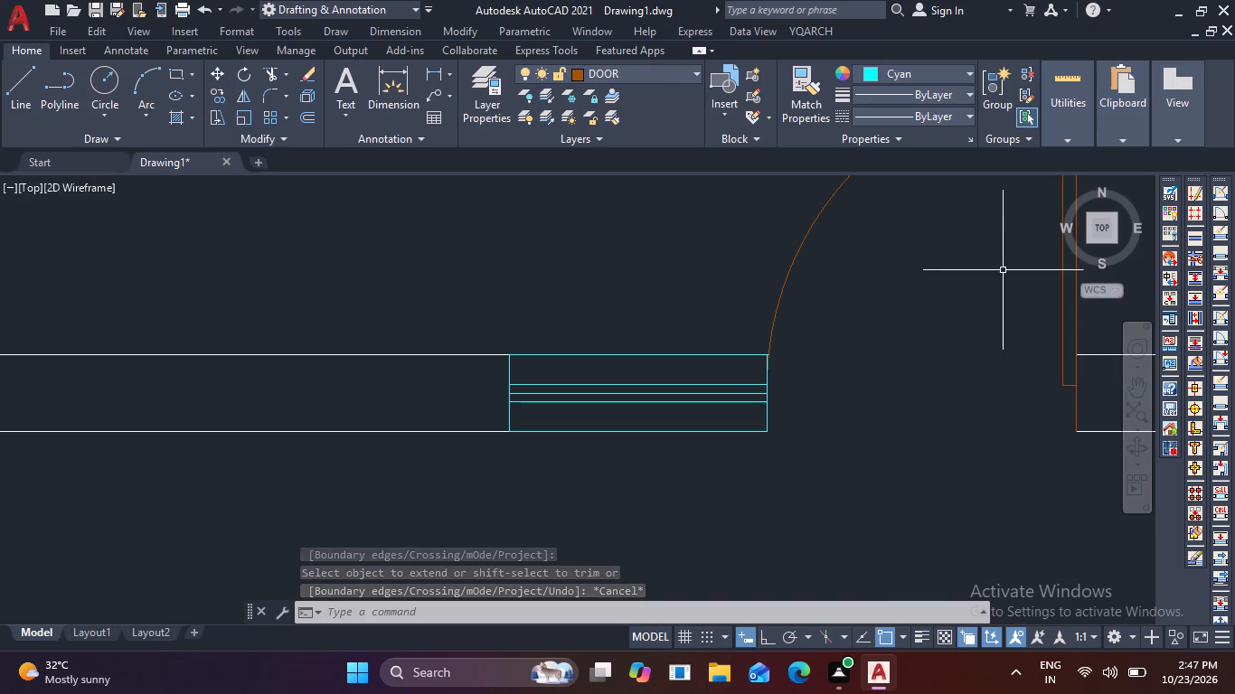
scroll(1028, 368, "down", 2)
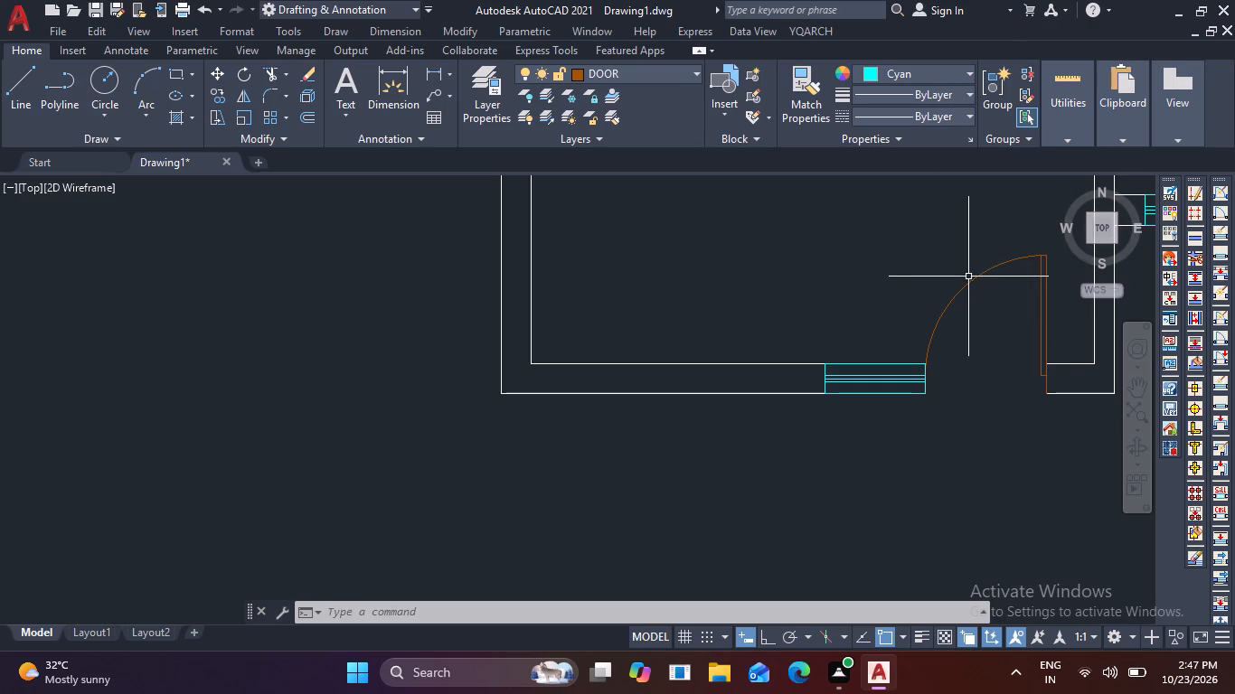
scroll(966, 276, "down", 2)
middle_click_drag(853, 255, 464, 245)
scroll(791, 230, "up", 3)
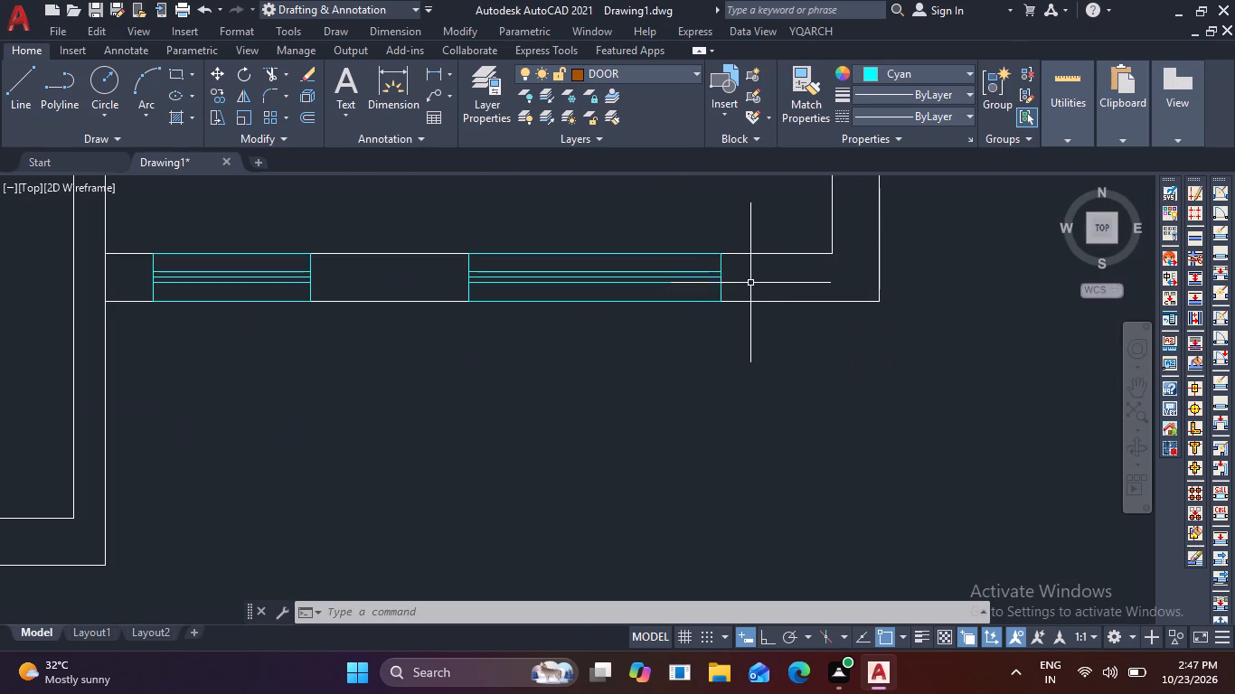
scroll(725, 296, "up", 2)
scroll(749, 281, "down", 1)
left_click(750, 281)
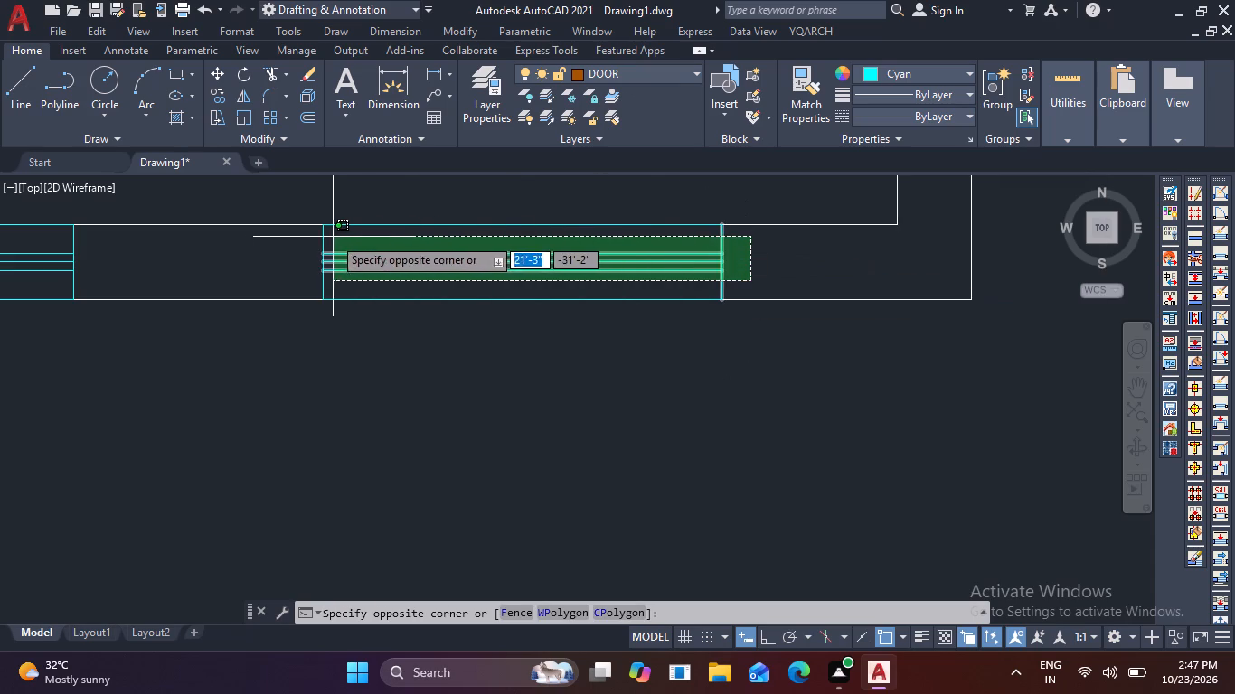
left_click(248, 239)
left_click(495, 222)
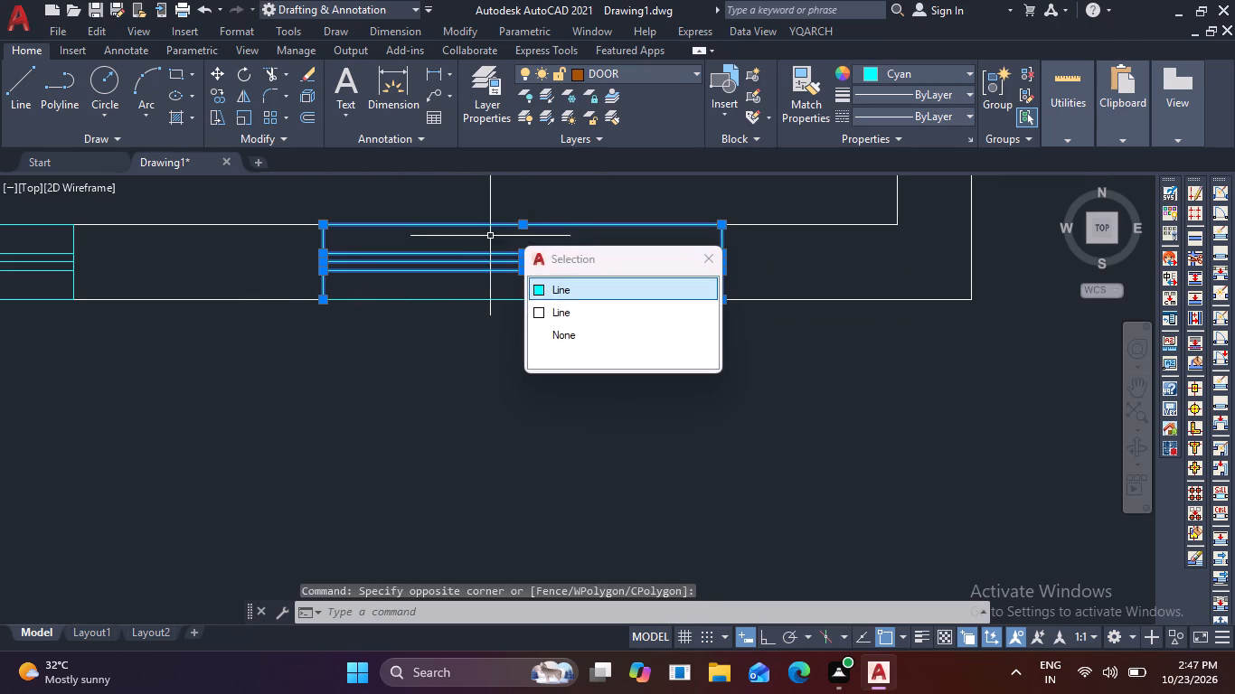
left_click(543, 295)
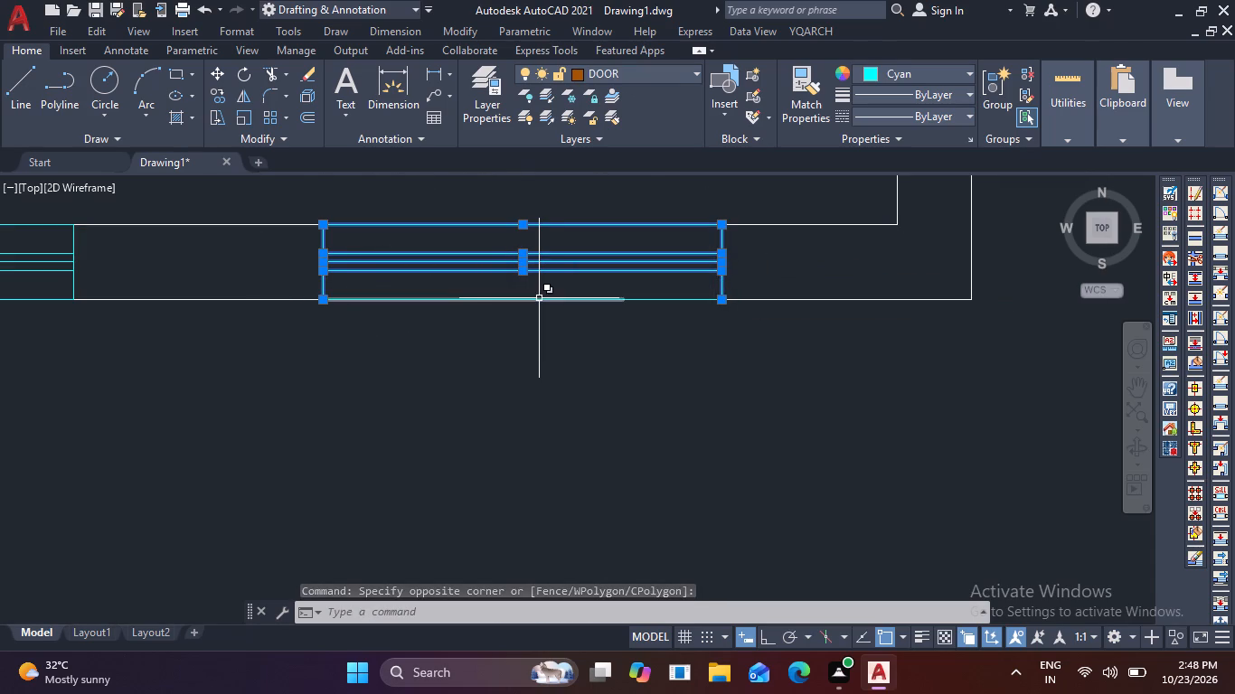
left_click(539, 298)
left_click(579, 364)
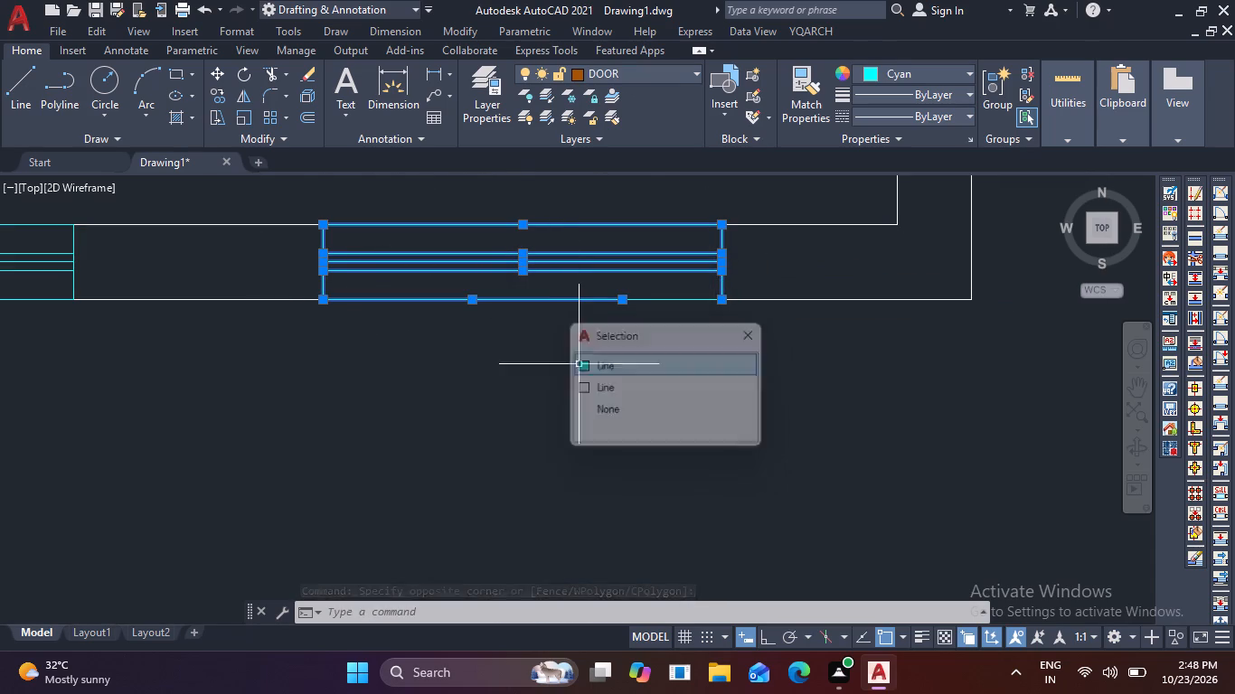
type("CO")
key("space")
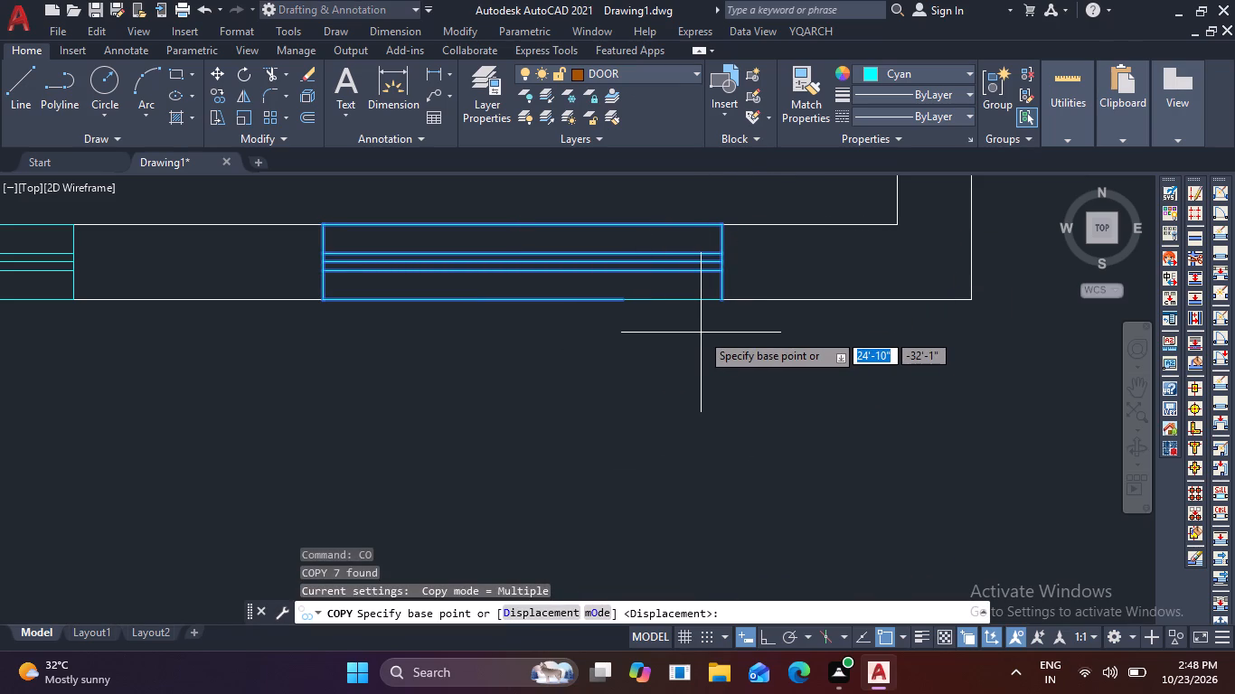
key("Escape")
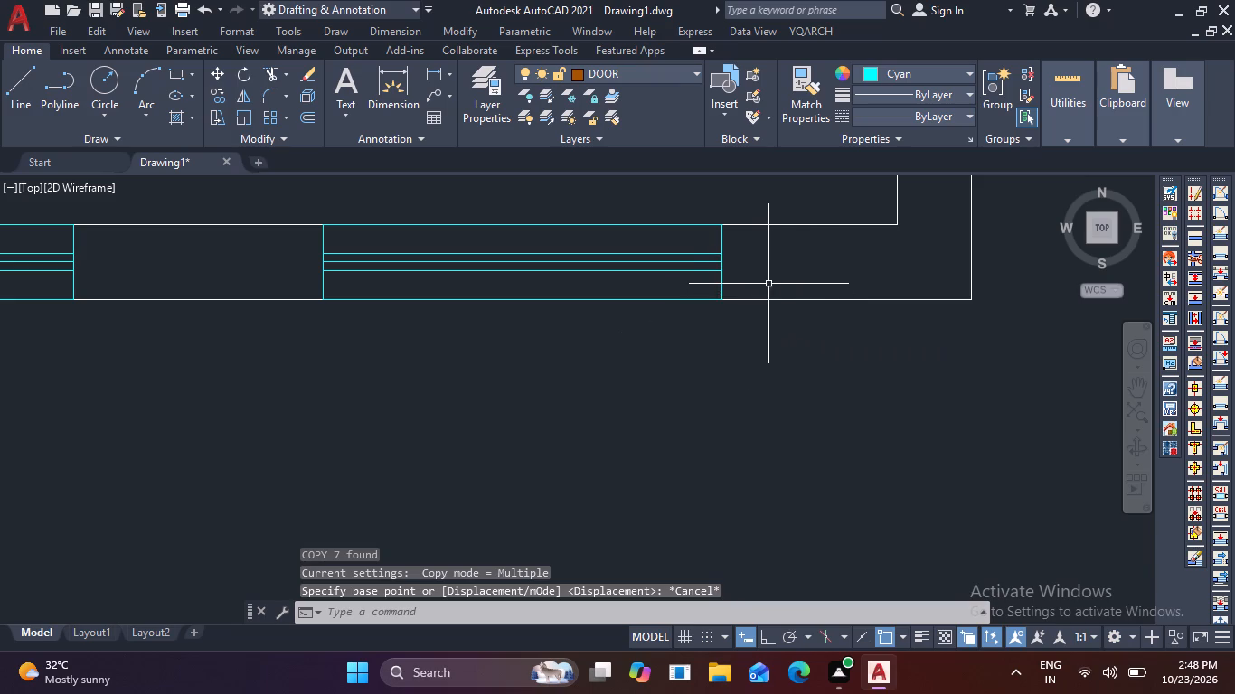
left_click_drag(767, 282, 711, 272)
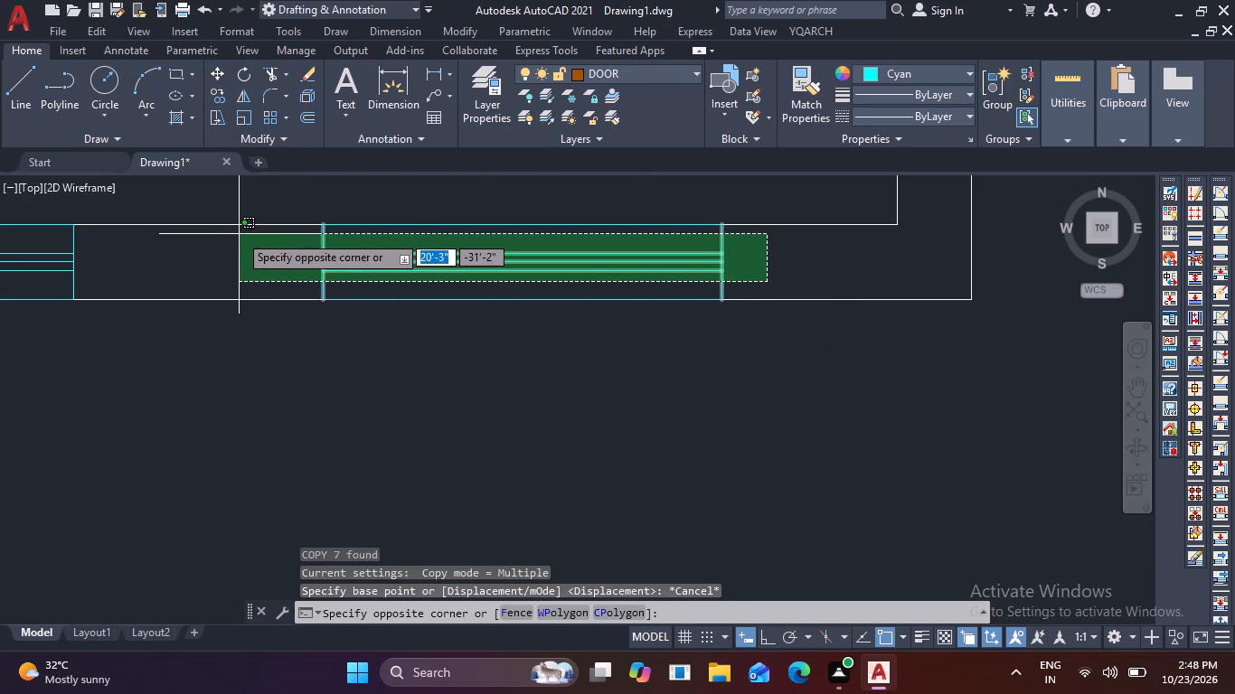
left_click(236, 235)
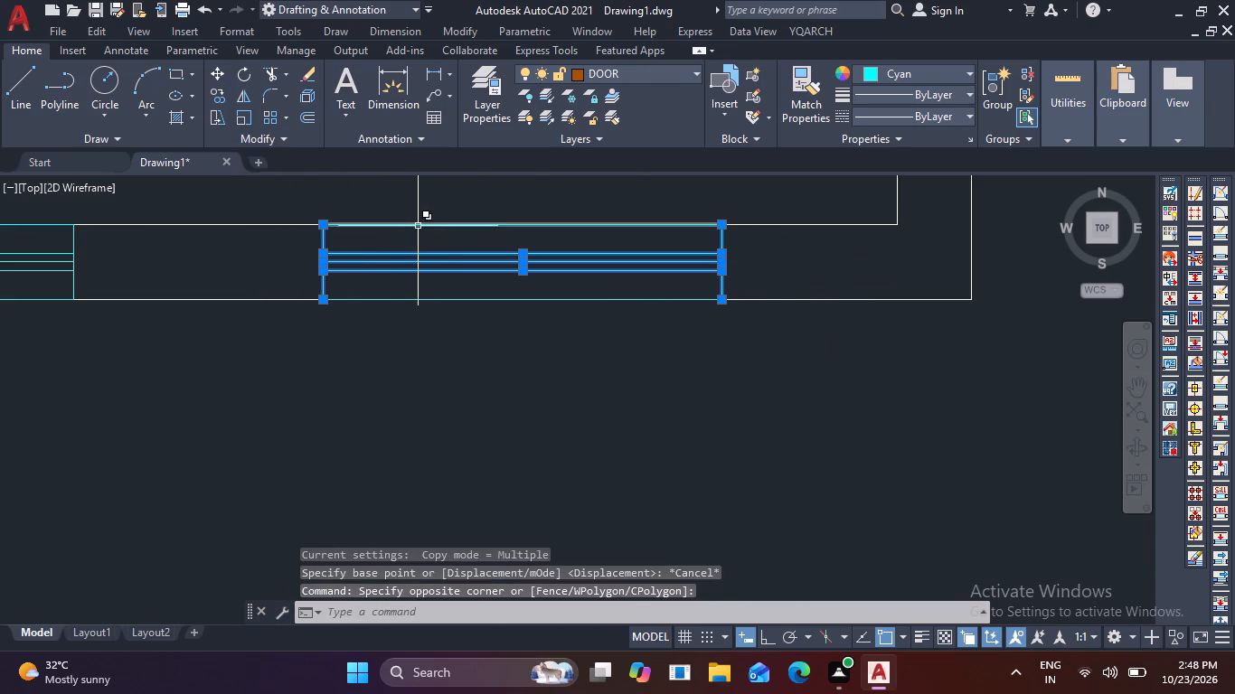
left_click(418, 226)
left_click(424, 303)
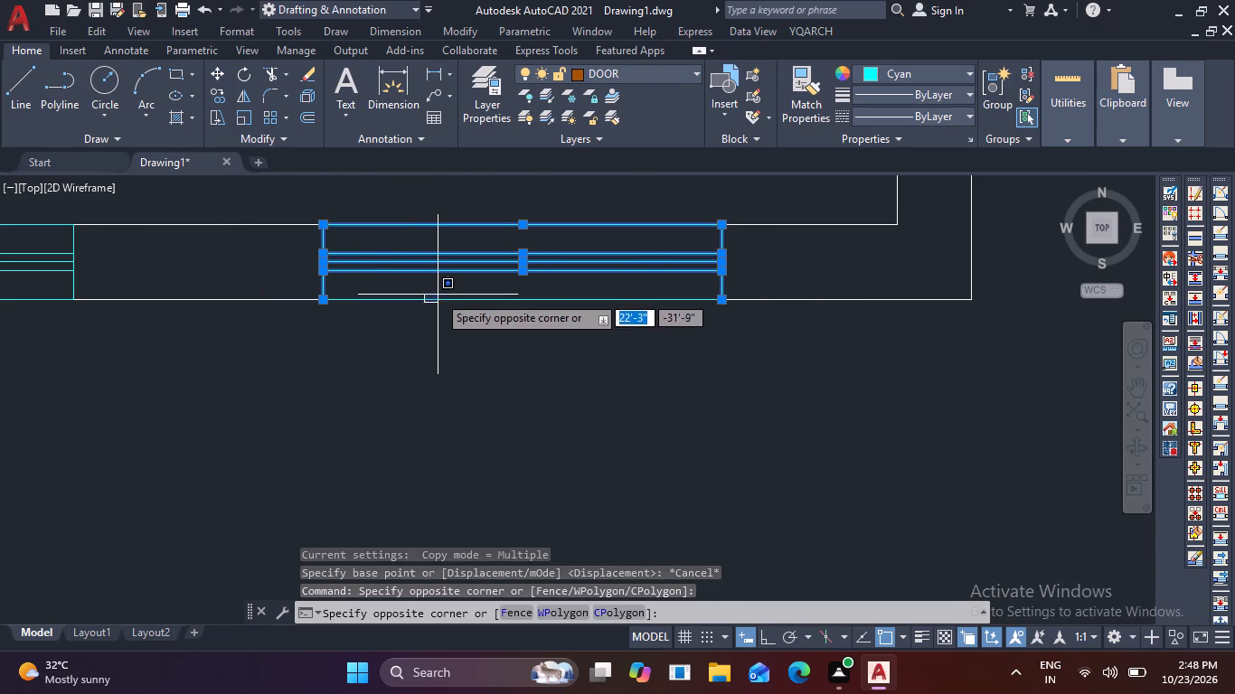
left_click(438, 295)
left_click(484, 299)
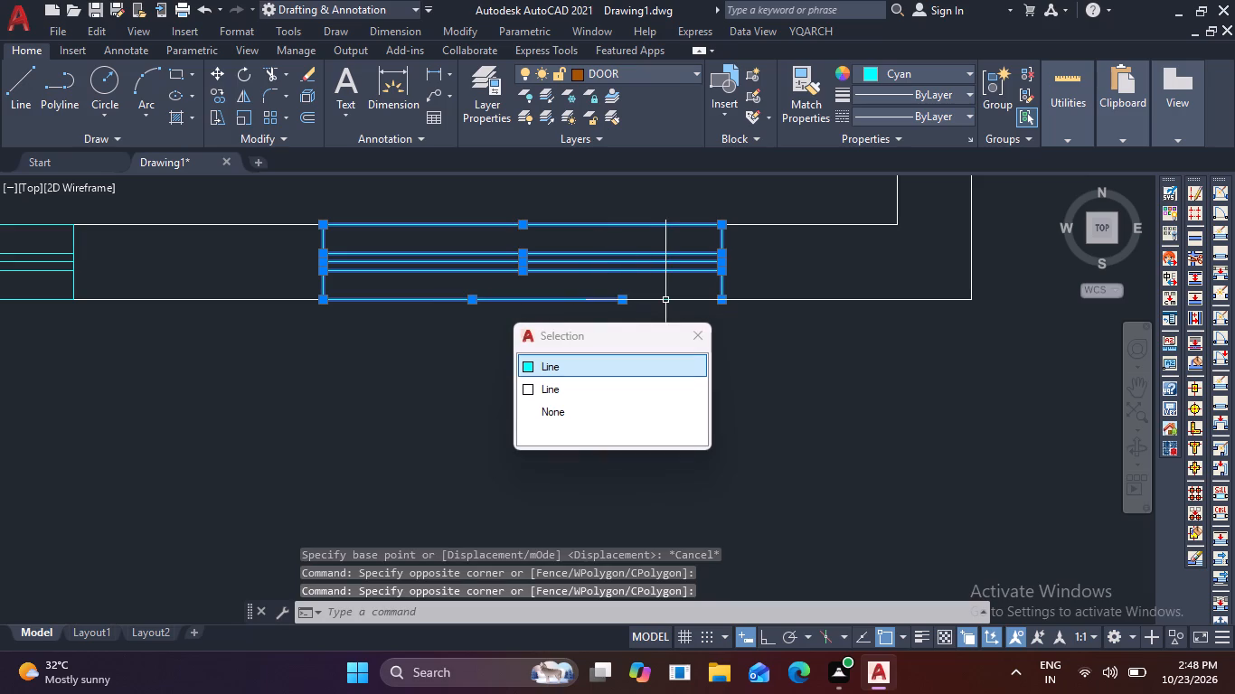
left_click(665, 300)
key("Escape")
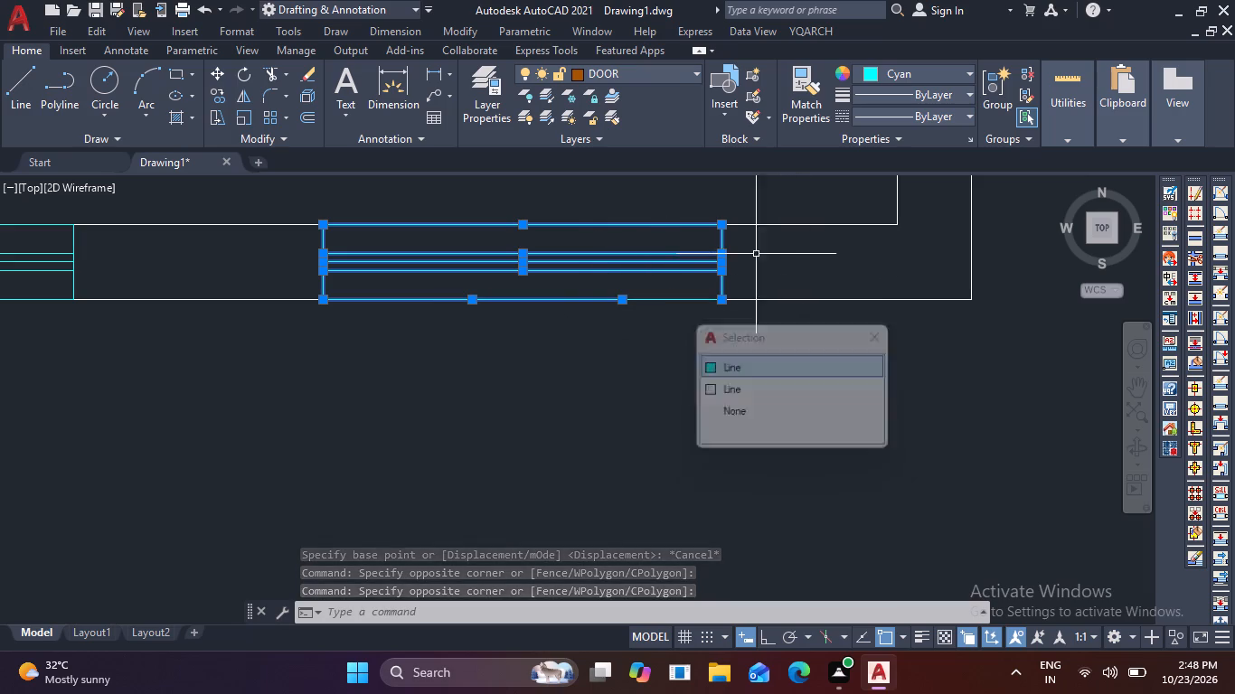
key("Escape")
Copy the larger cyan window by its upper-right corner onto the bottom wall's inner line, to the left of the small window beside the door.
left_click(308, 200)
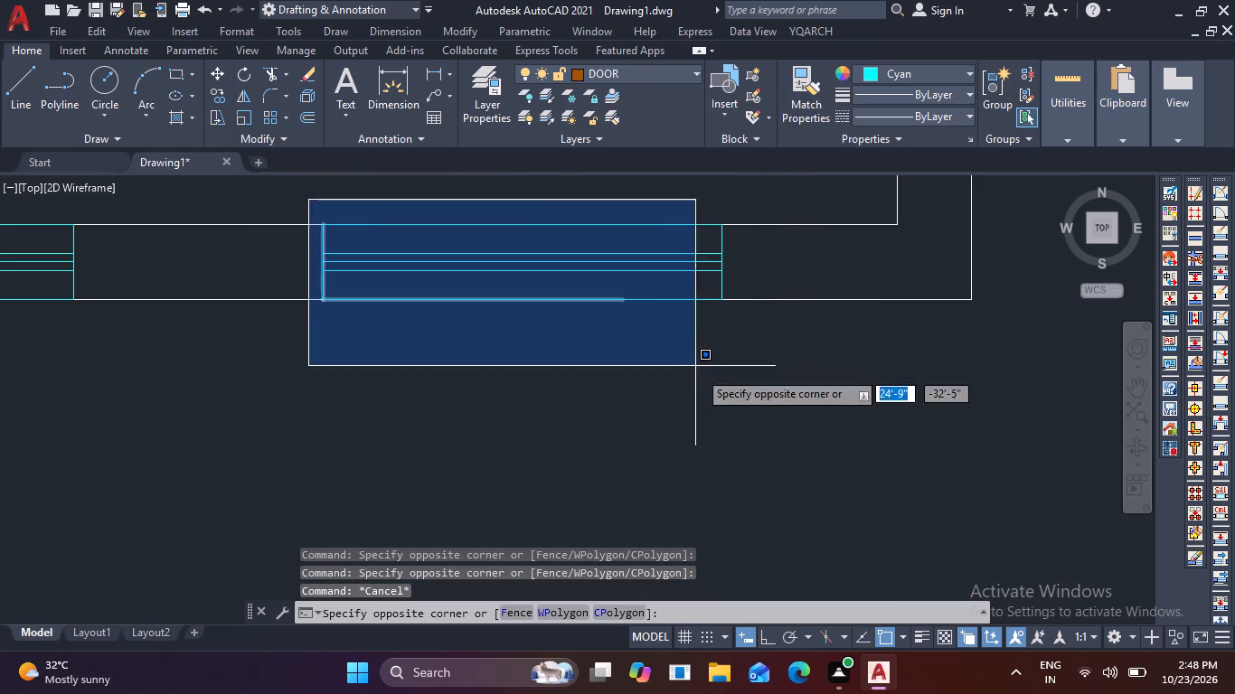
left_click(761, 408)
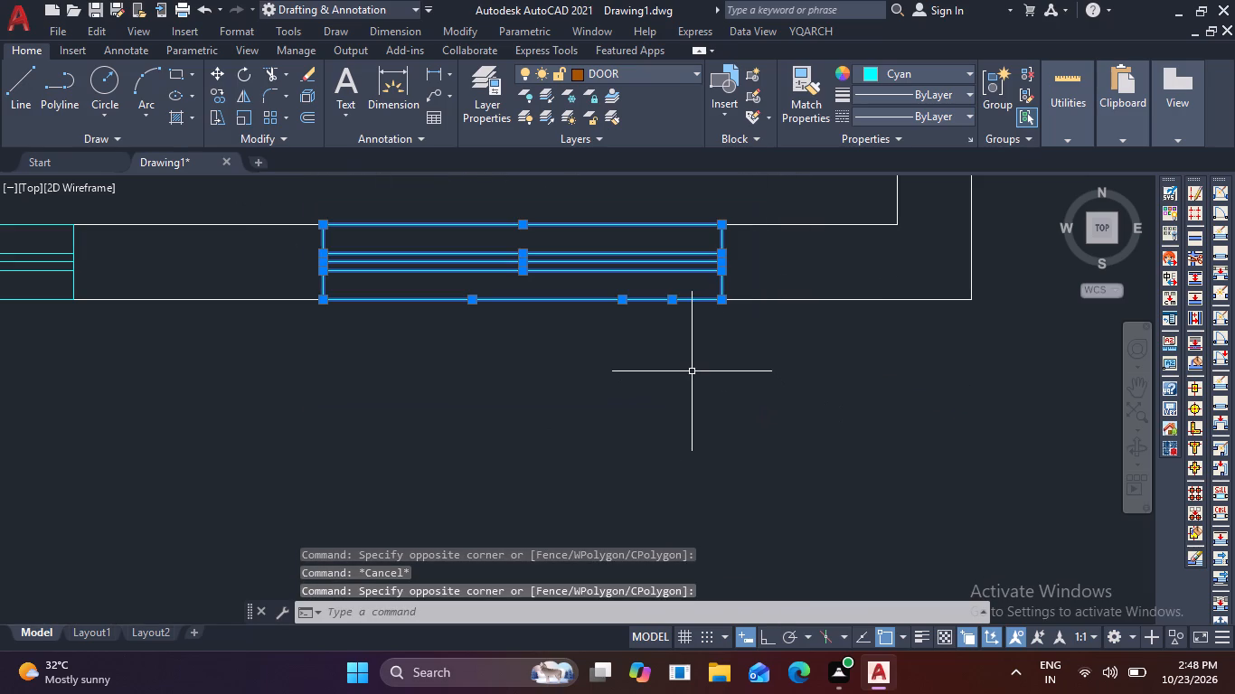
type("CO")
key("space")
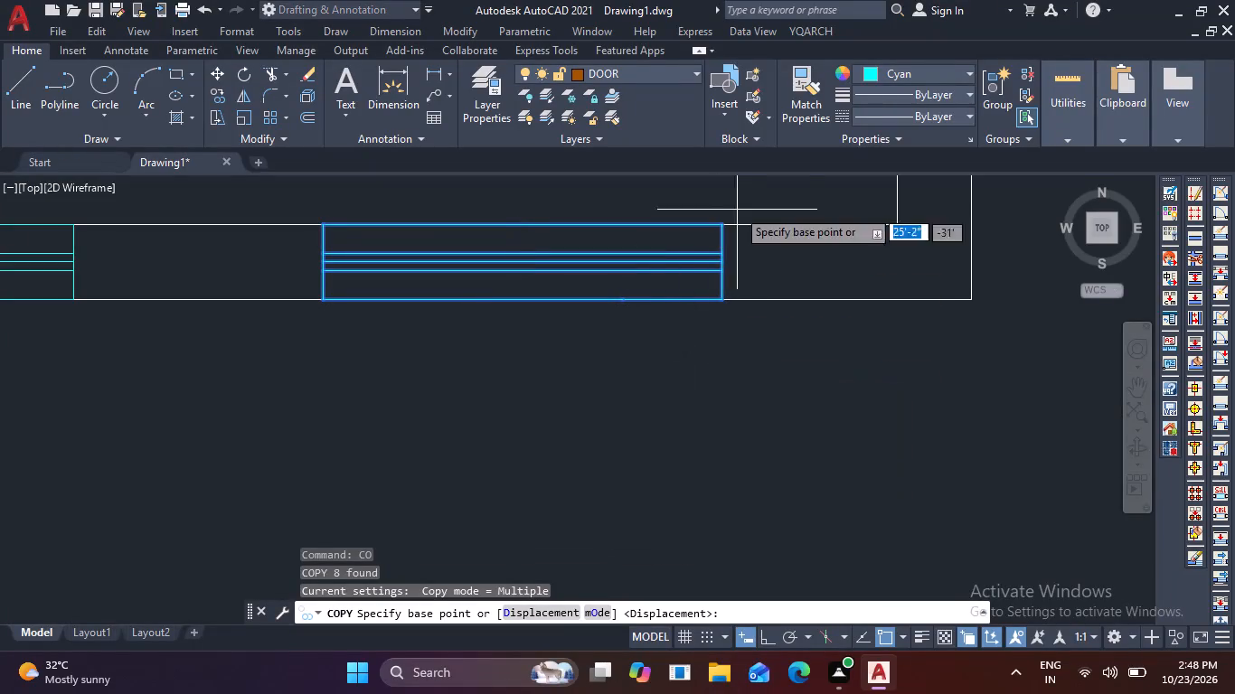
left_click(721, 229)
scroll(474, 336, "down", 4)
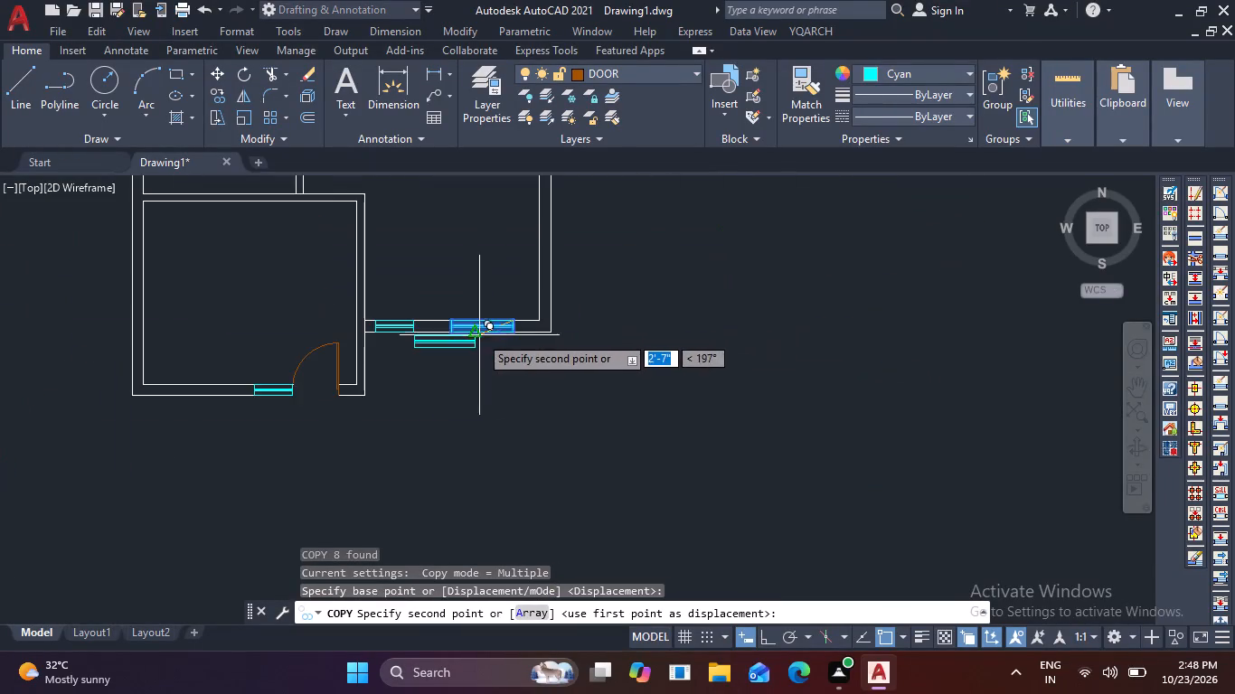
middle_click_drag(479, 335, 778, 296)
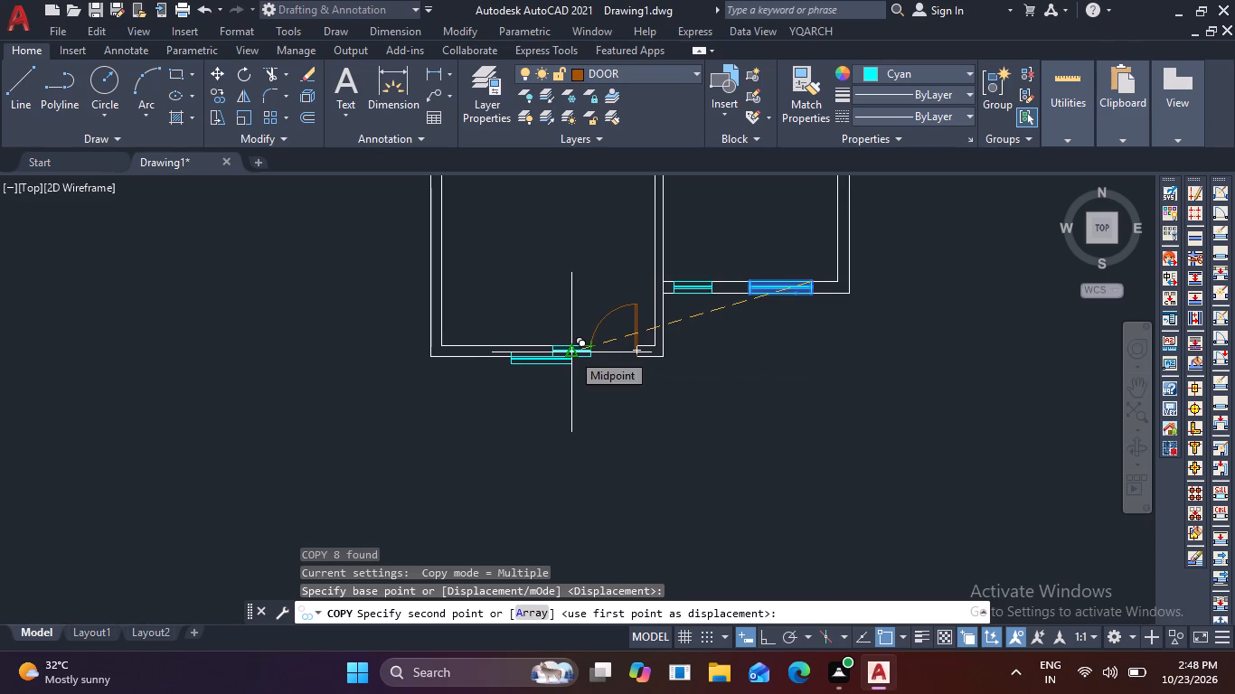
scroll(528, 347, "up", 3)
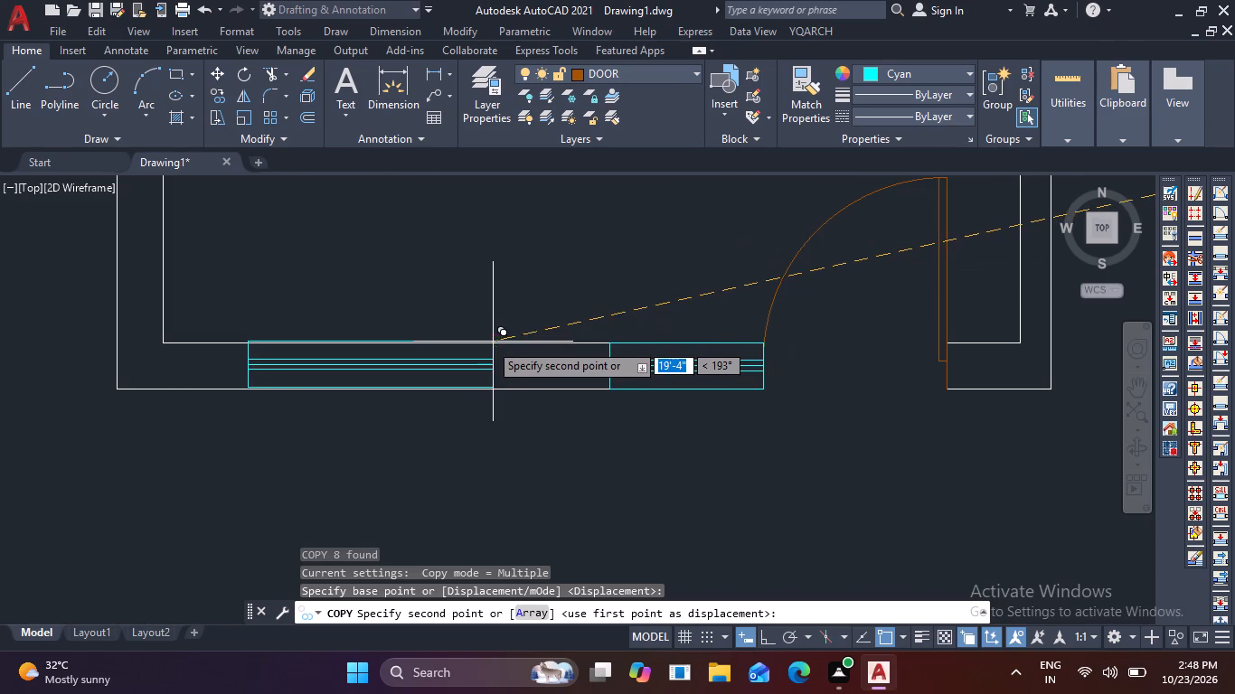
left_click(486, 344)
key("F1")
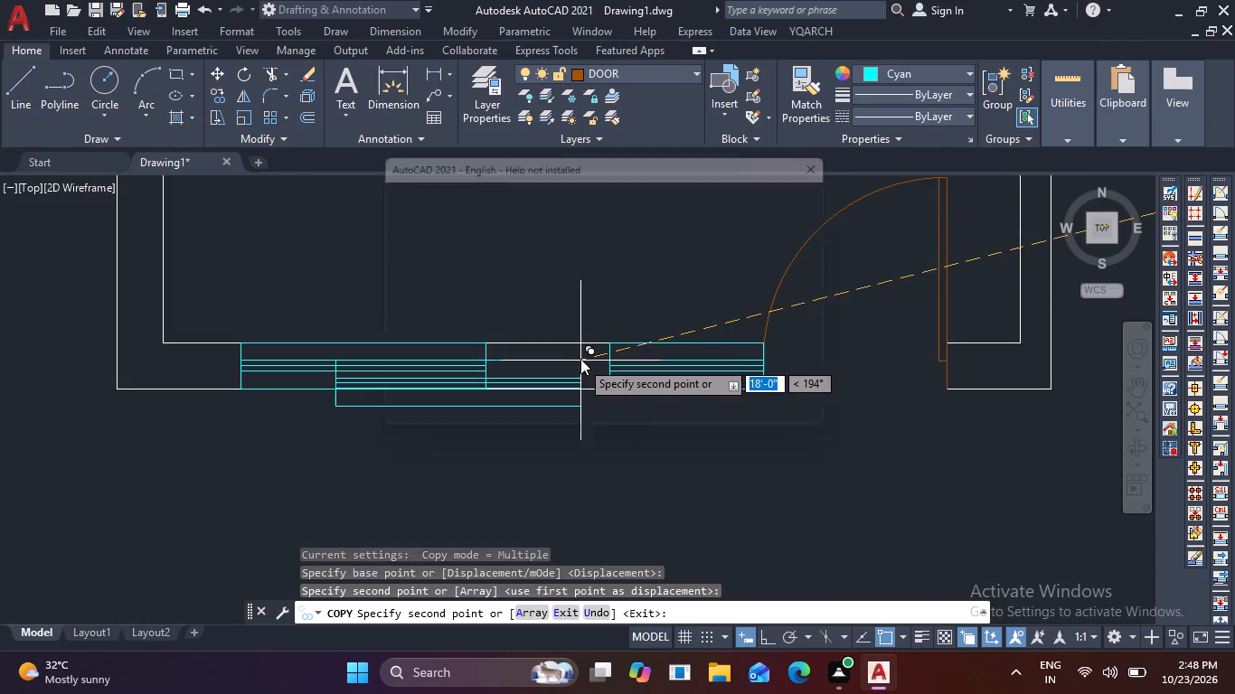
key("Escape")
key("Escape")
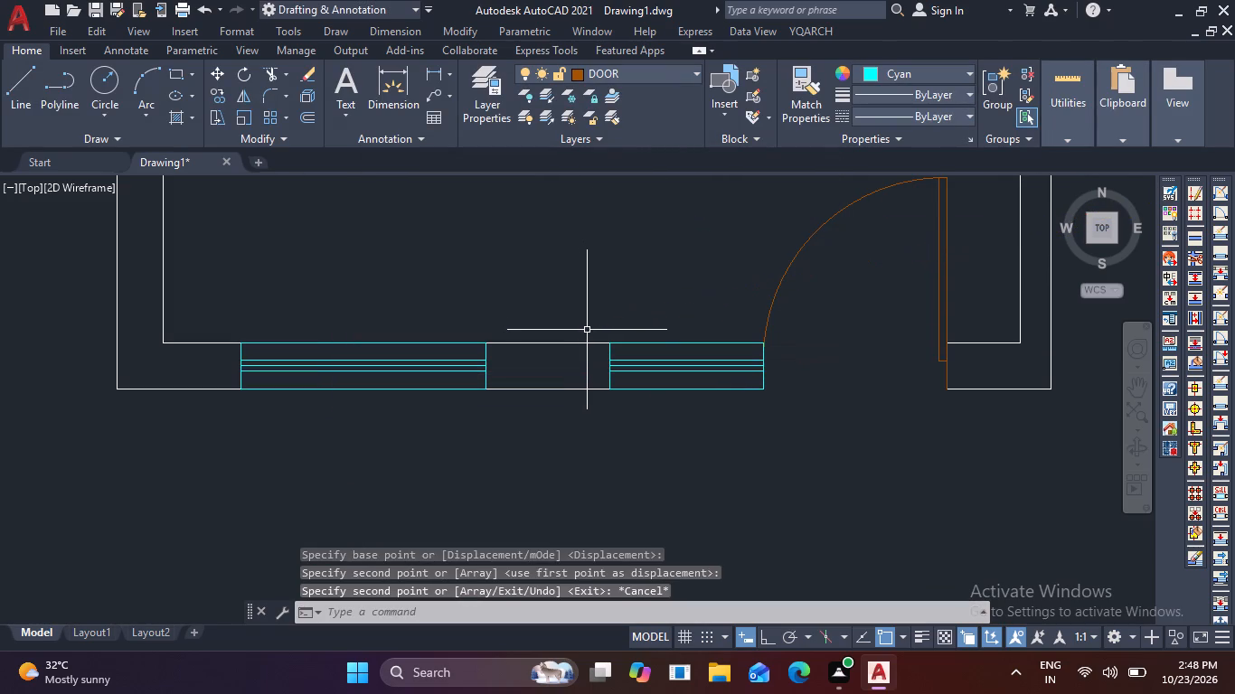
Delete the smaller cyan window directly left of the door in the bottom wall.
left_click(576, 311)
left_click(853, 441)
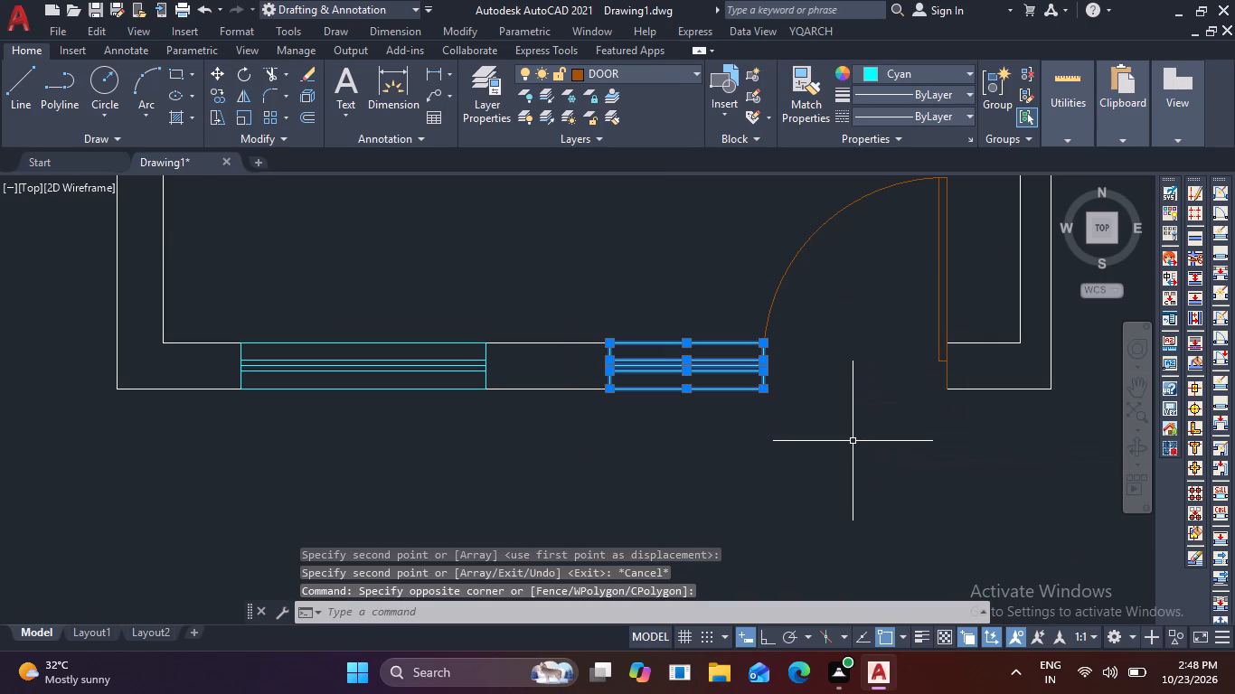
key("Delete")
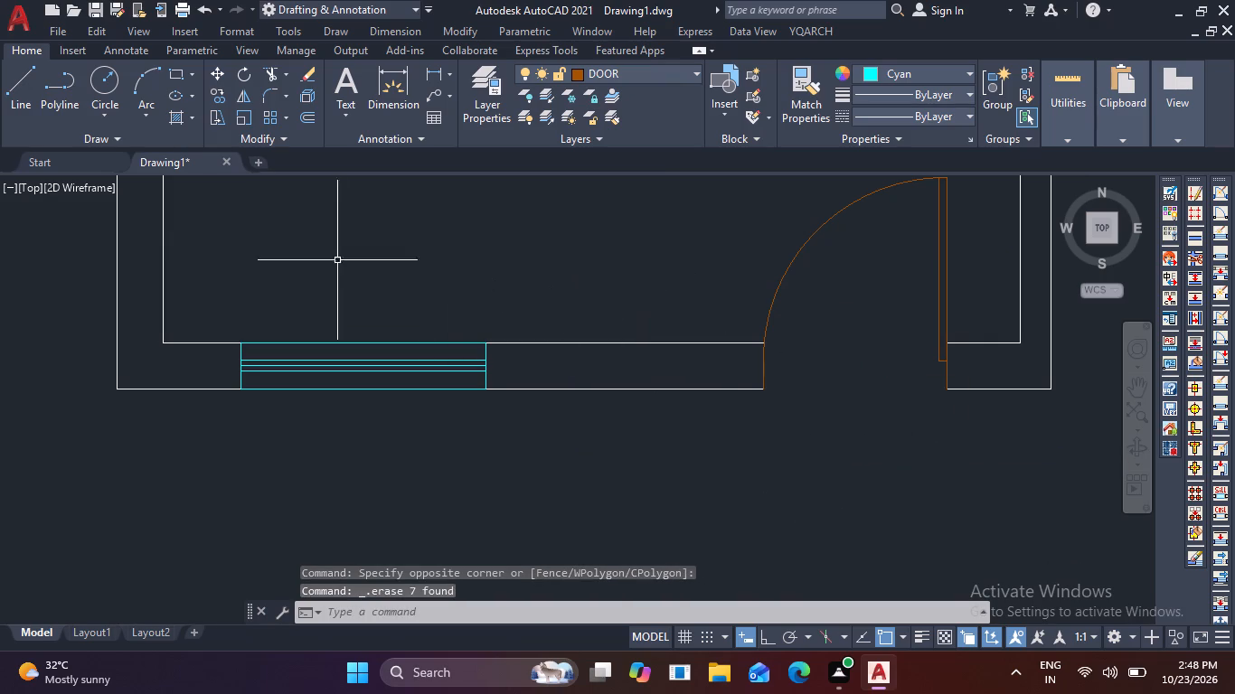
Copy the bottom wall's cyan window from its right edge to the empty area just below the wall, about 2'-1" away.
left_click(187, 295)
left_click(637, 478)
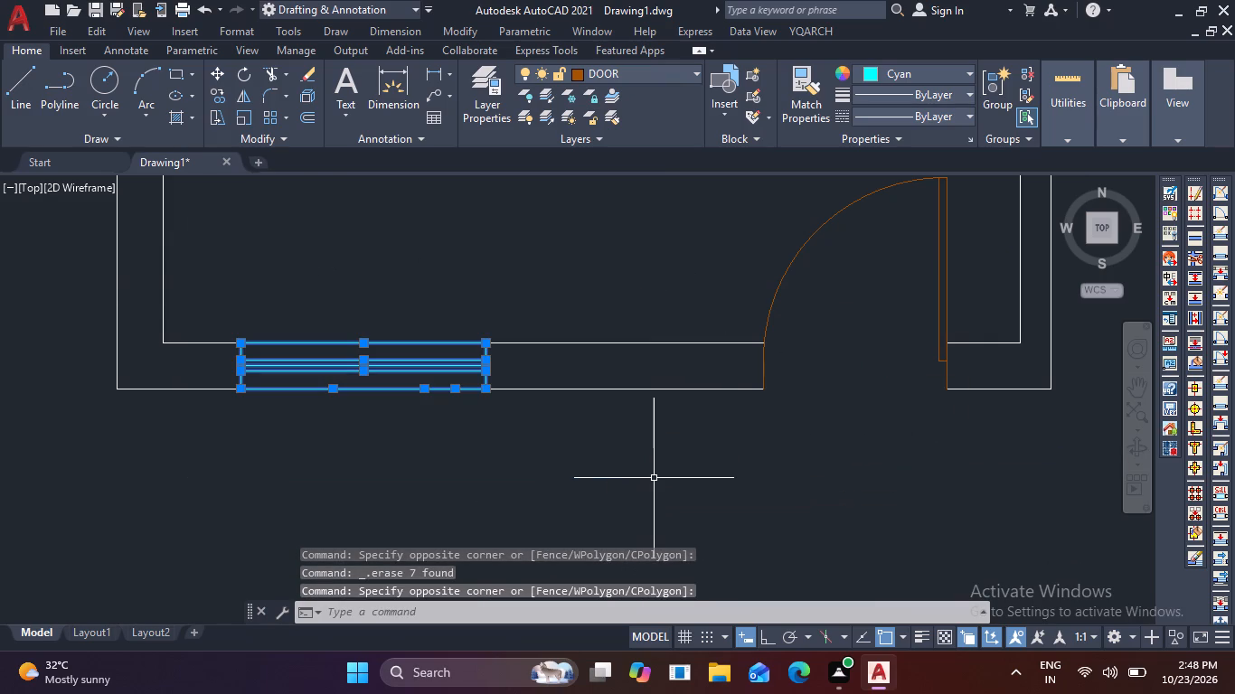
type("CO")
key("space")
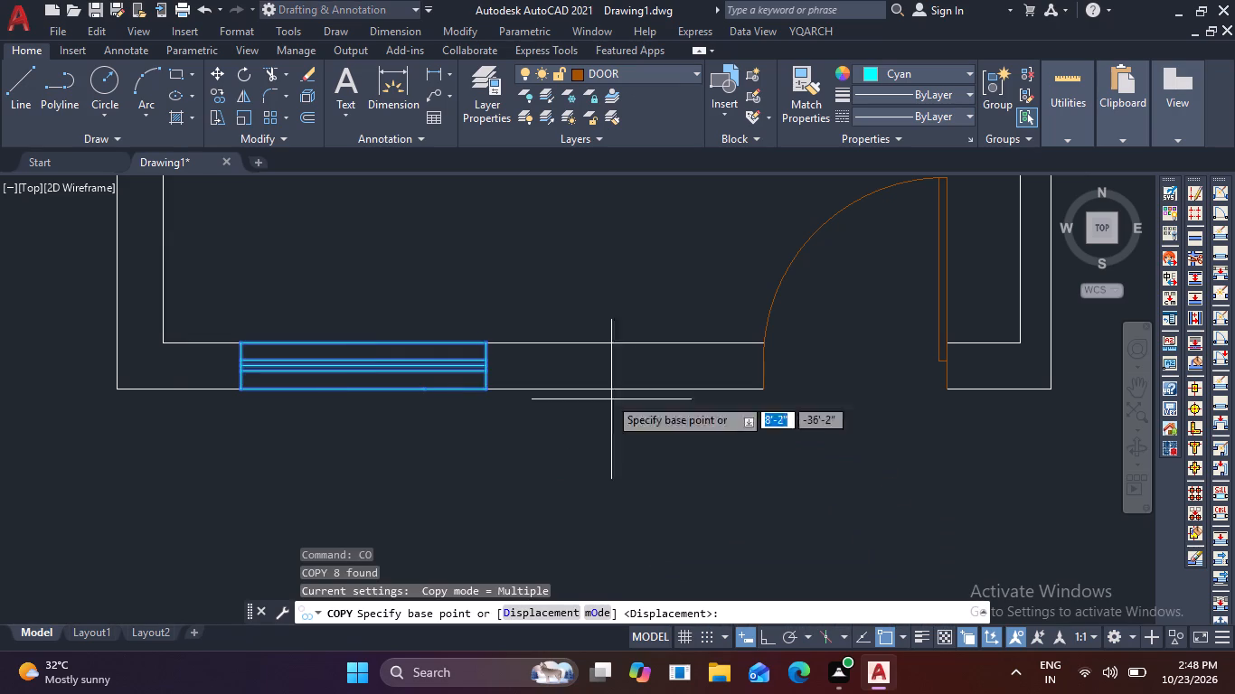
left_click(490, 374)
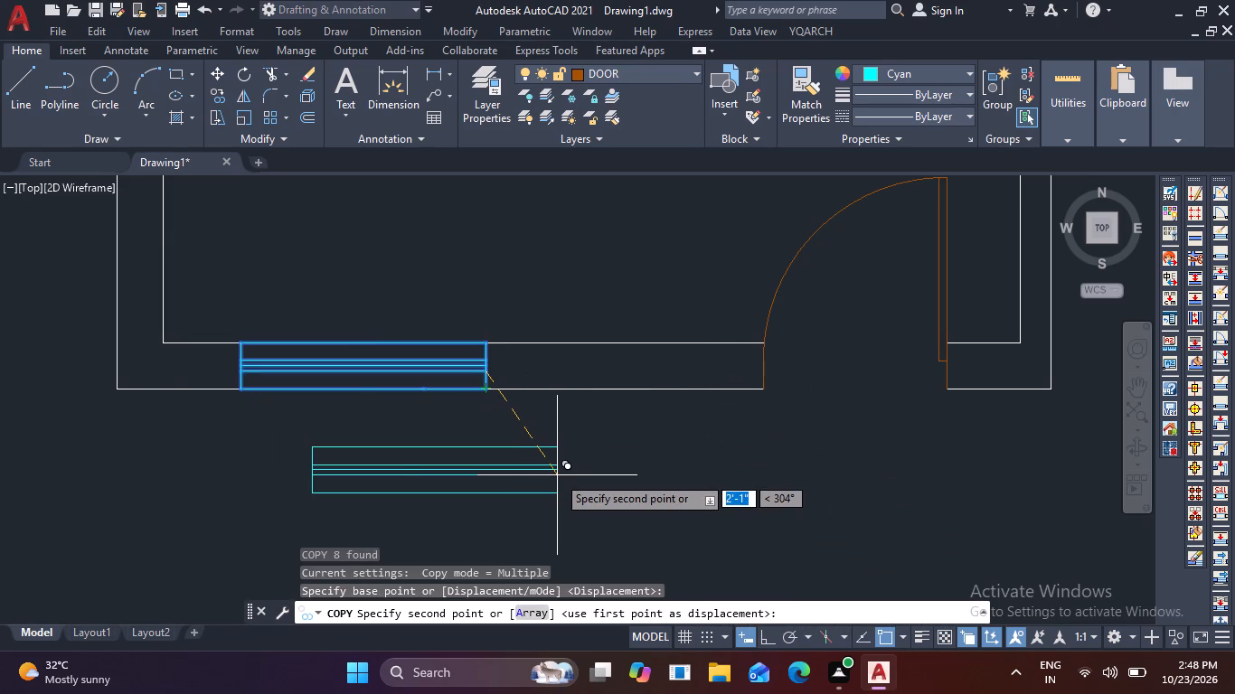
scroll(557, 475, "down", 1)
left_click(557, 475)
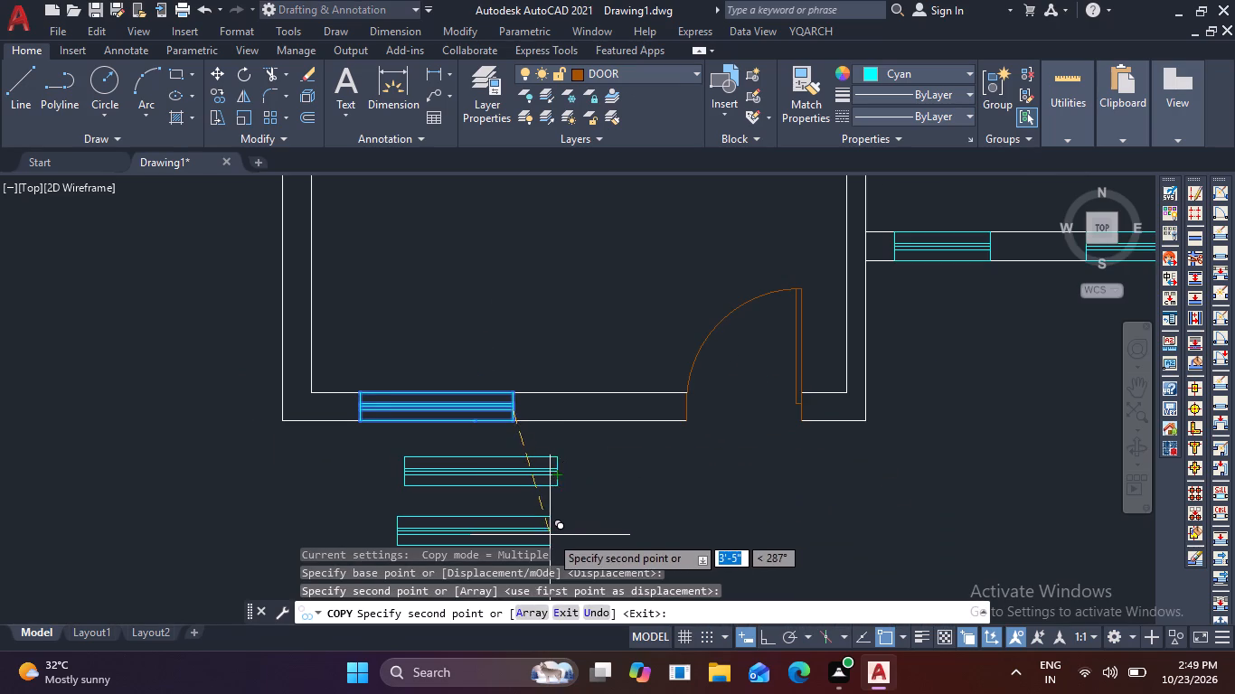
key("Escape")
Copy the spare window below the bottom wall by its upper-right corner onto the top wall's outer line at the upper-left room.
left_click(370, 433)
left_click(696, 532)
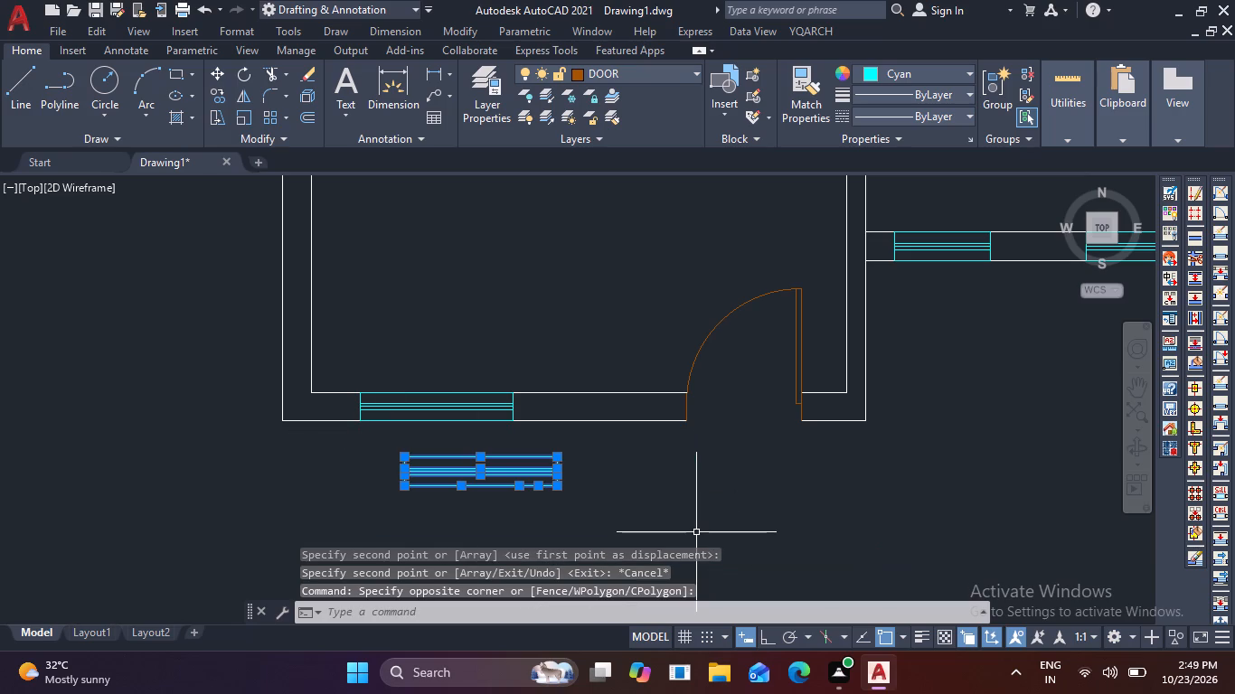
type("CO")
key("space")
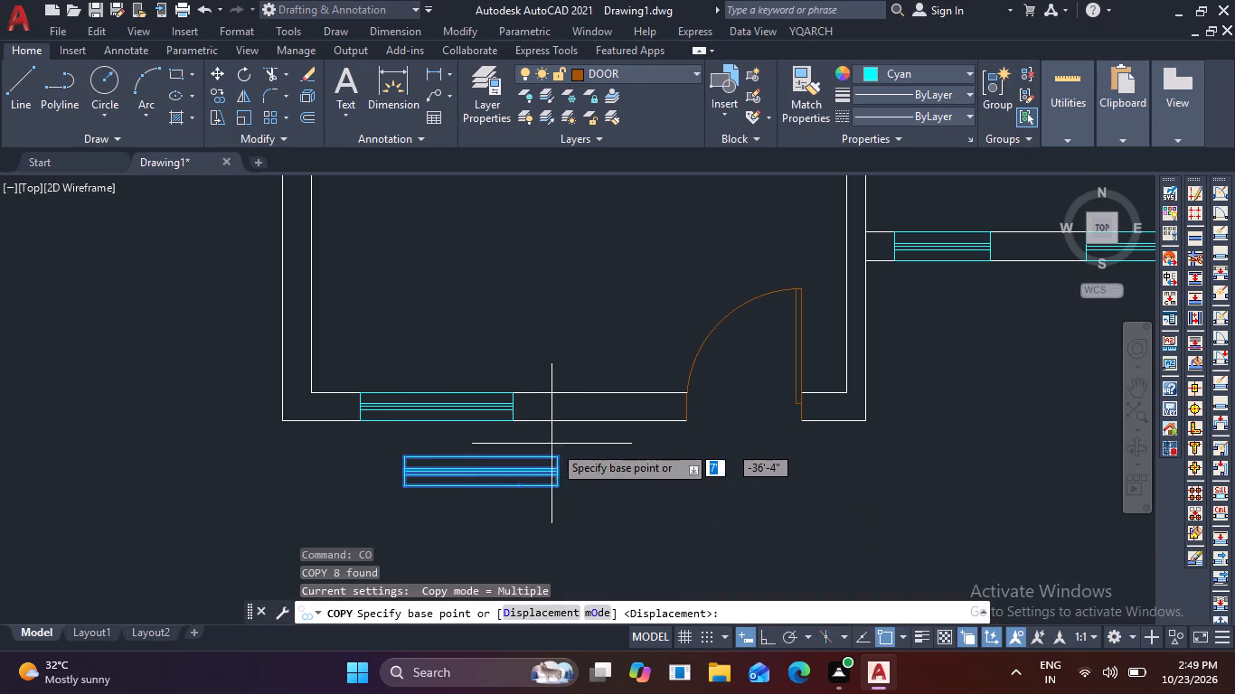
left_click(559, 456)
scroll(608, 313, "down", 2)
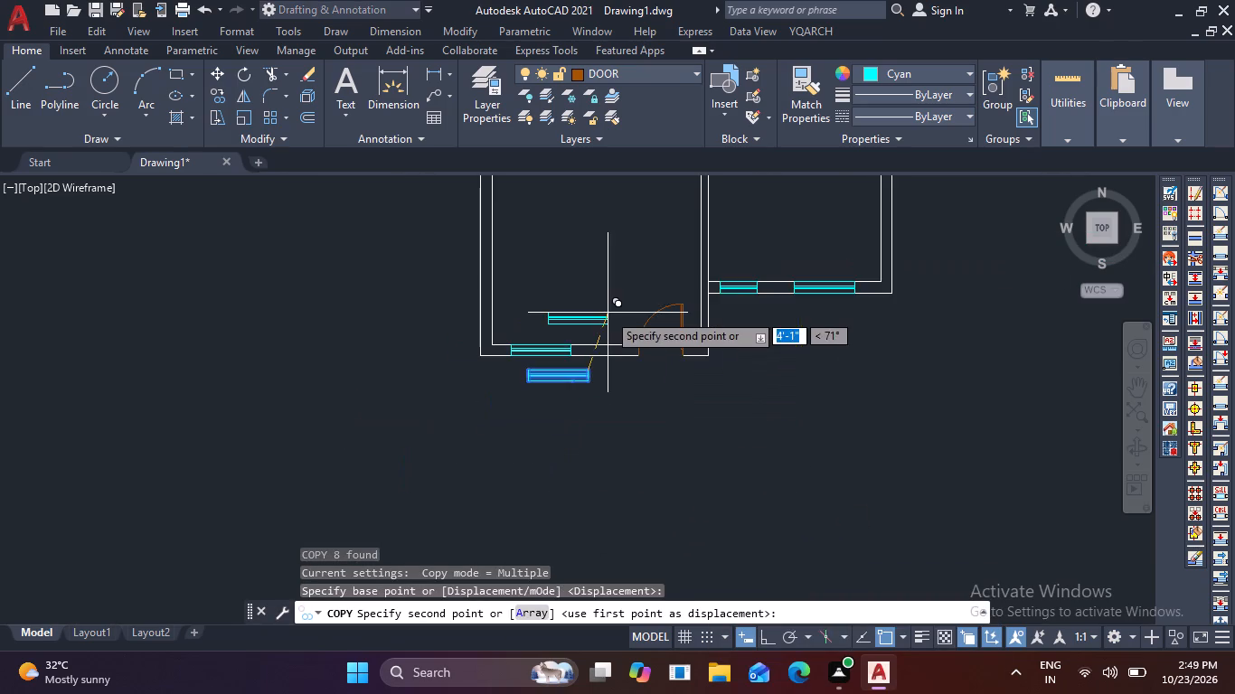
middle_click_drag(589, 410, 595, 478)
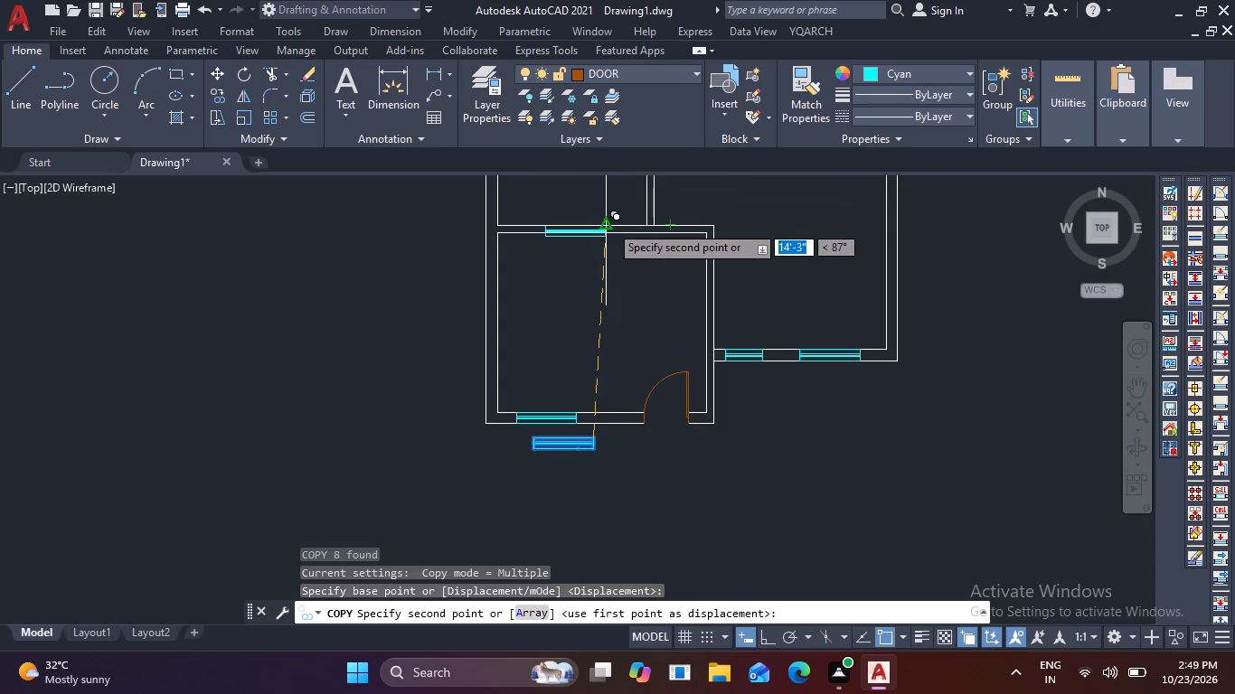
middle_click_drag(609, 224, 591, 580)
middle_click_drag(605, 305, 587, 439)
scroll(567, 313, "up", 3)
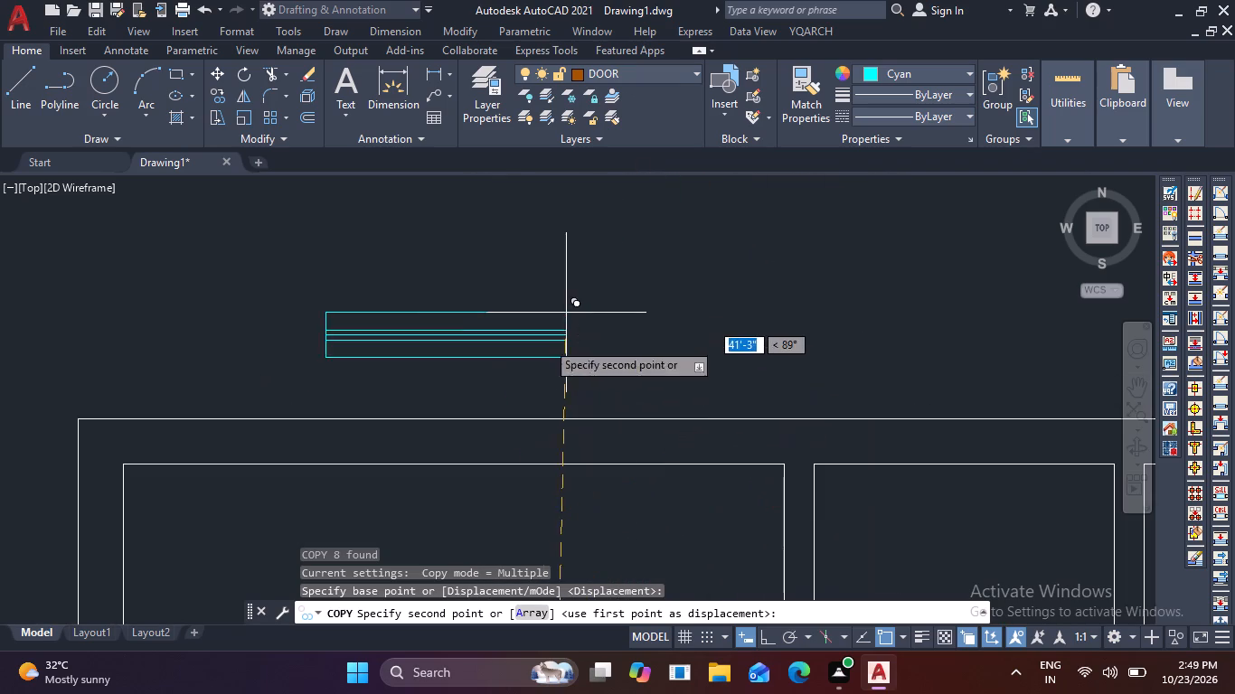
left_click(568, 420)
Place another copy of the window on the top wall's outer line at the upper-right room.
scroll(661, 448, "down", 2)
middle_click_drag(665, 449, 492, 395)
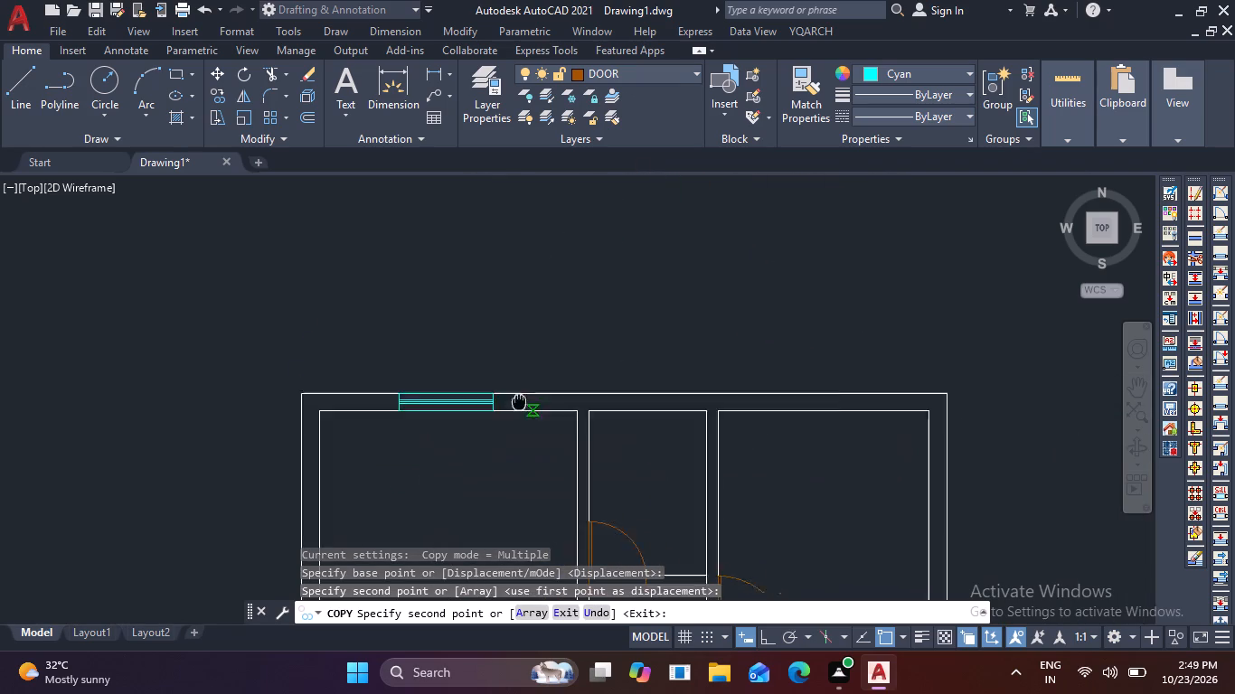
middle_click_drag(492, 395, 376, 363)
scroll(715, 351, "up", 1)
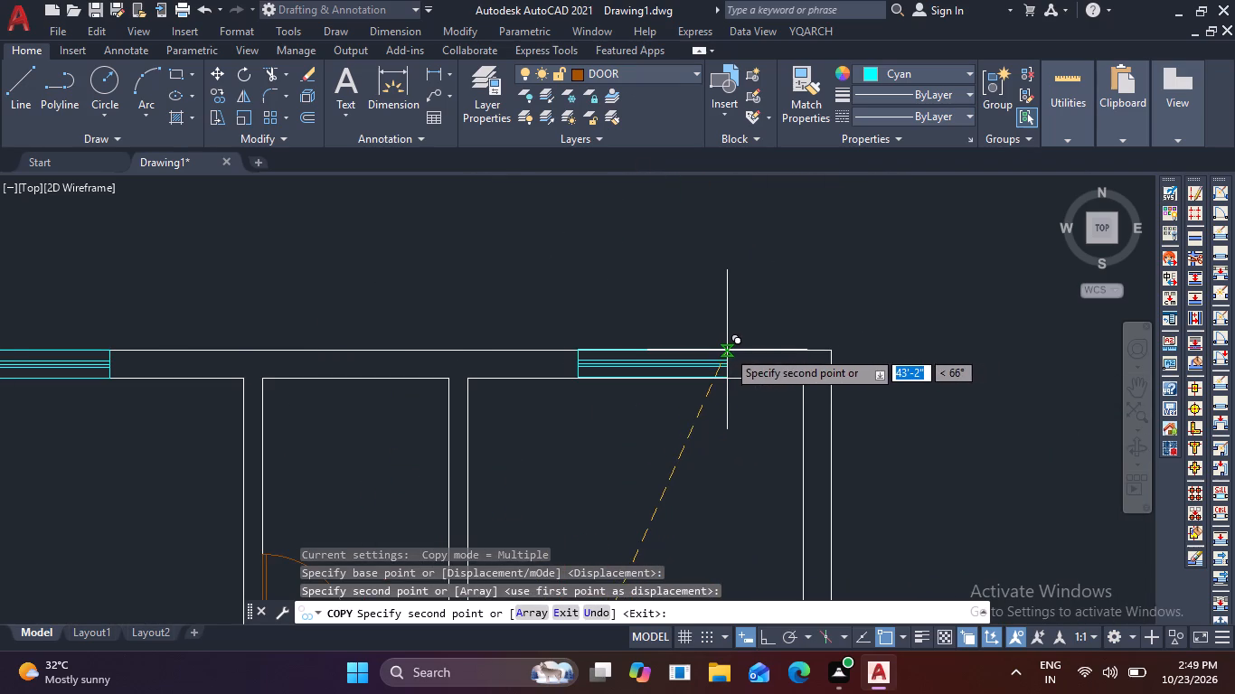
left_click(727, 350)
Place one more copy of the window in the empty area outside the left exterior wall, beside the upper-left room.
scroll(606, 425, "down", 2)
middle_click_drag(560, 440, 867, 312)
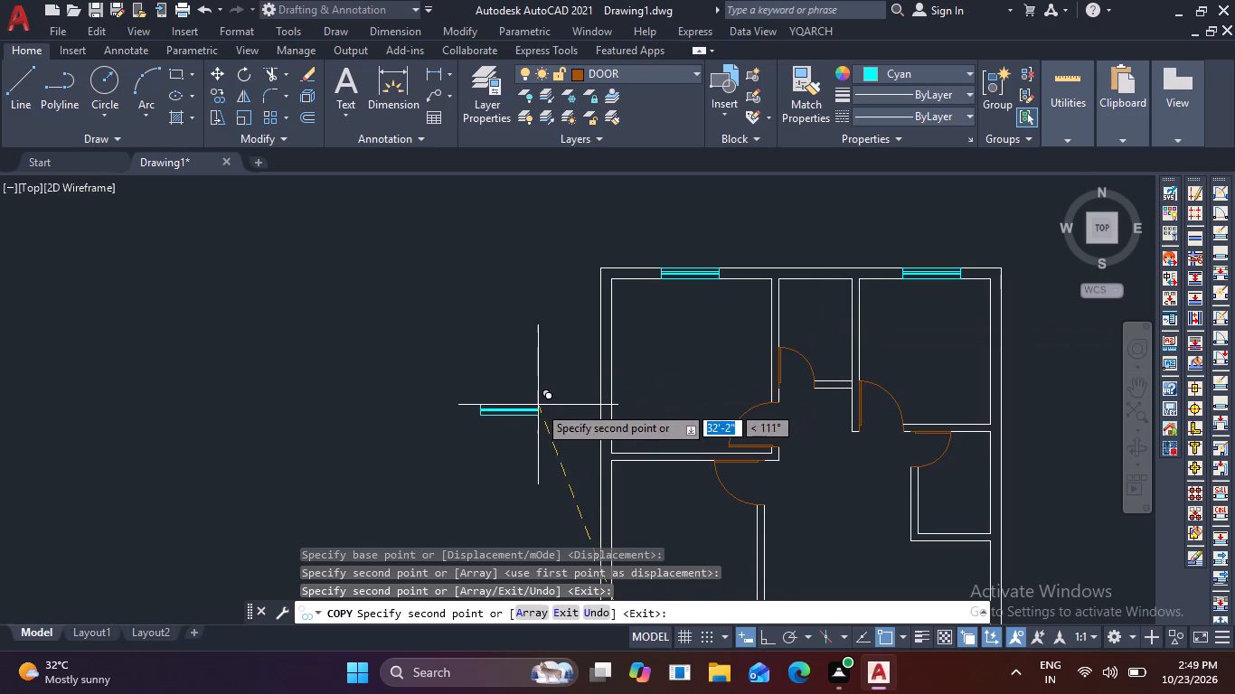
left_click(536, 405)
key("Escape")
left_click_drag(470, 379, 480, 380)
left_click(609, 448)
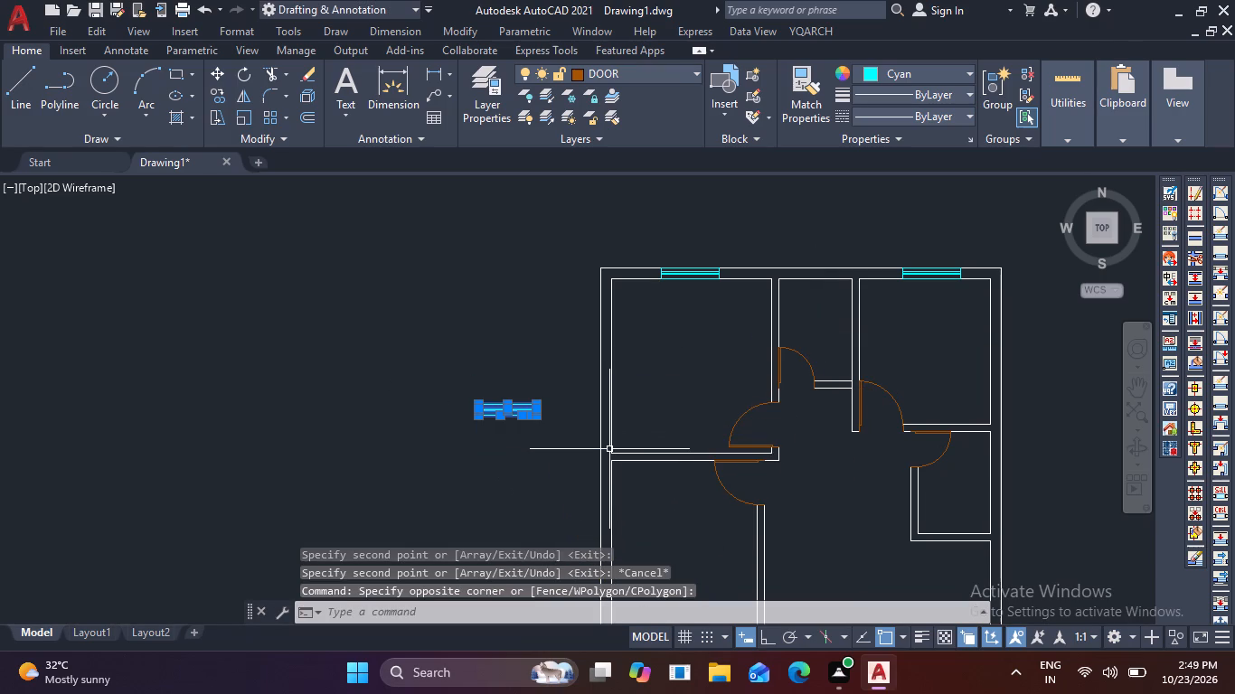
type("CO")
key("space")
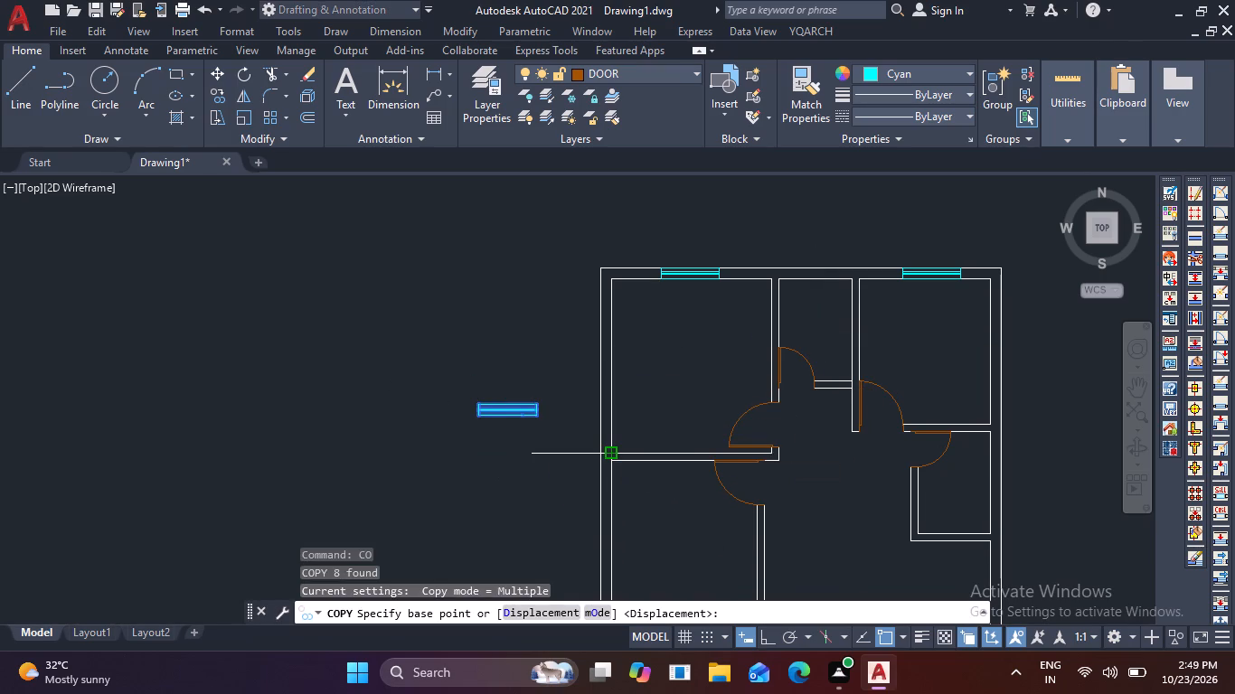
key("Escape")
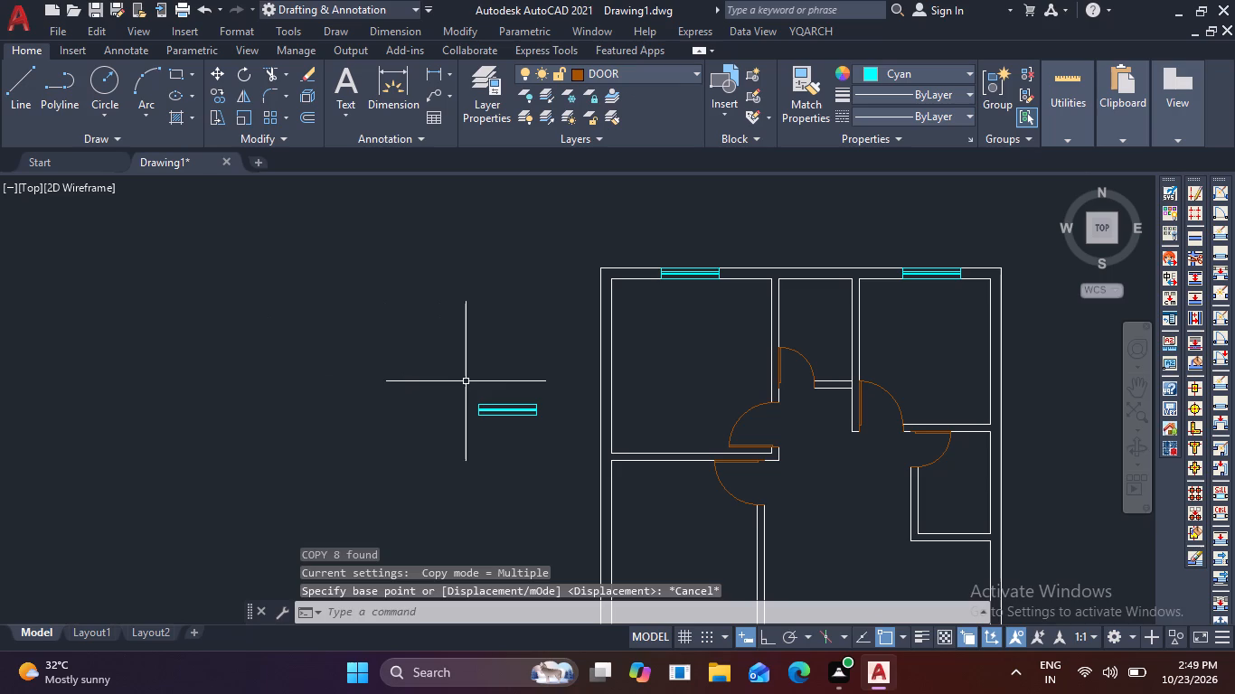
Rotate the window outside the left exterior wall 90° about its upper-right corner, with Ortho on, so it stands vertically.
left_click(457, 381)
left_click(552, 452)
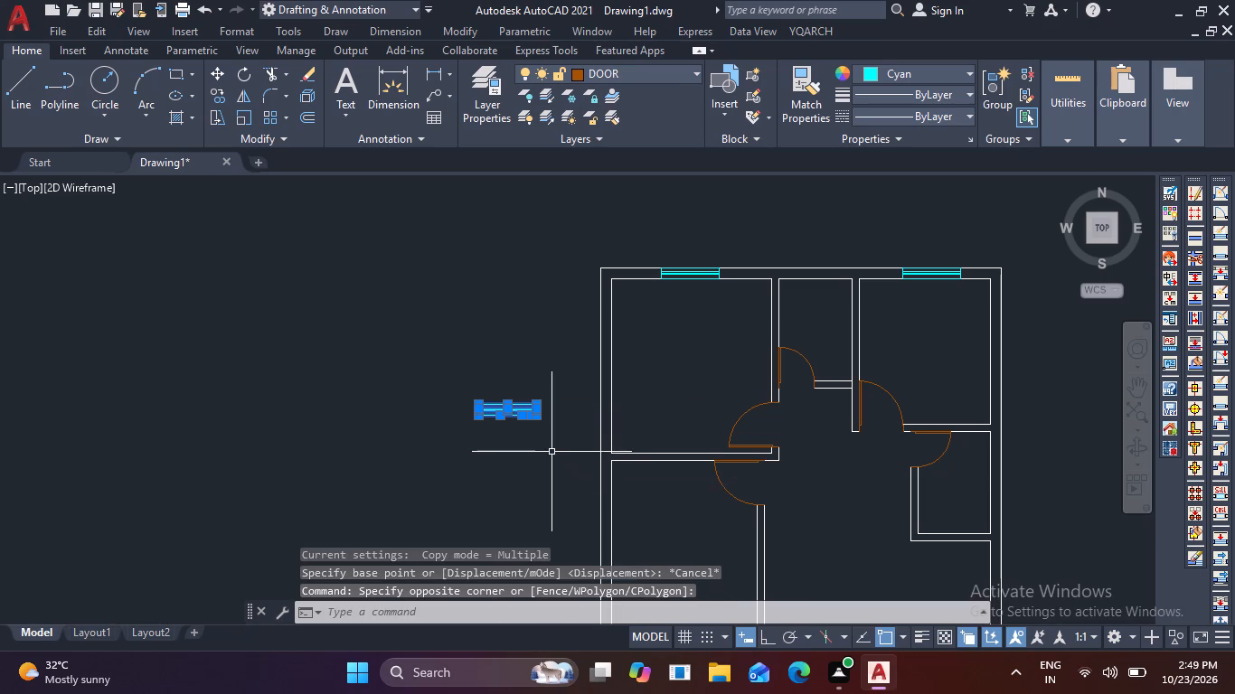
type("RO")
key("space")
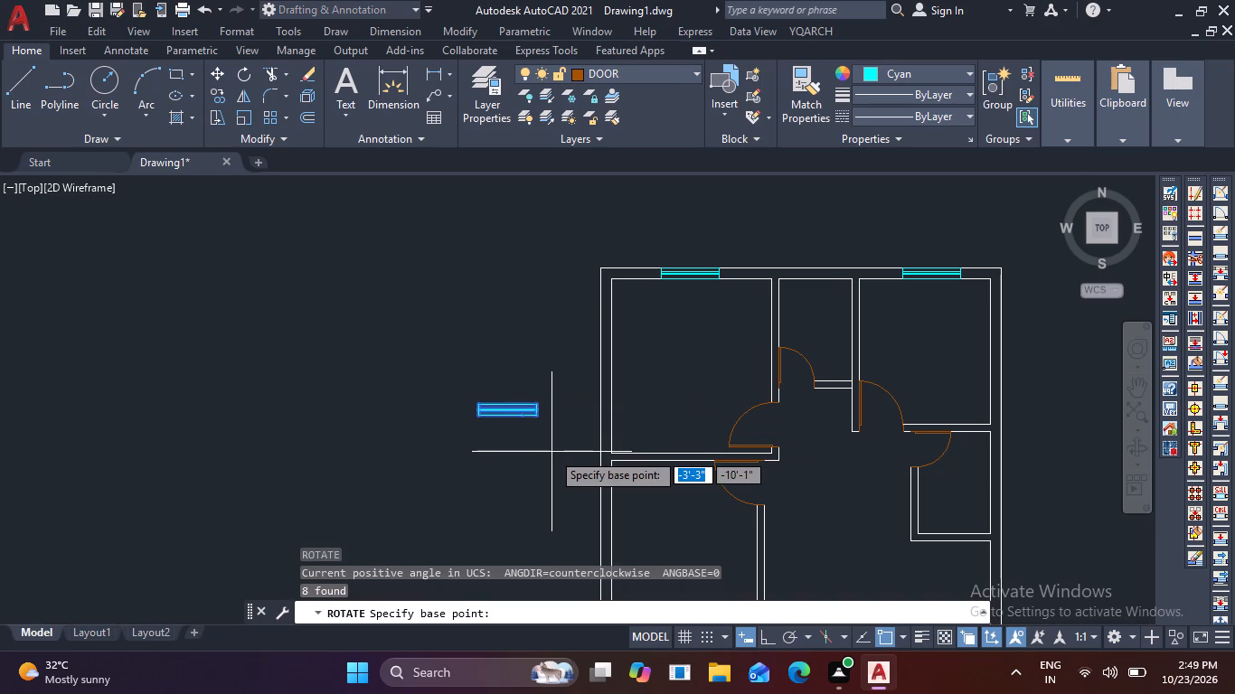
left_click(540, 403)
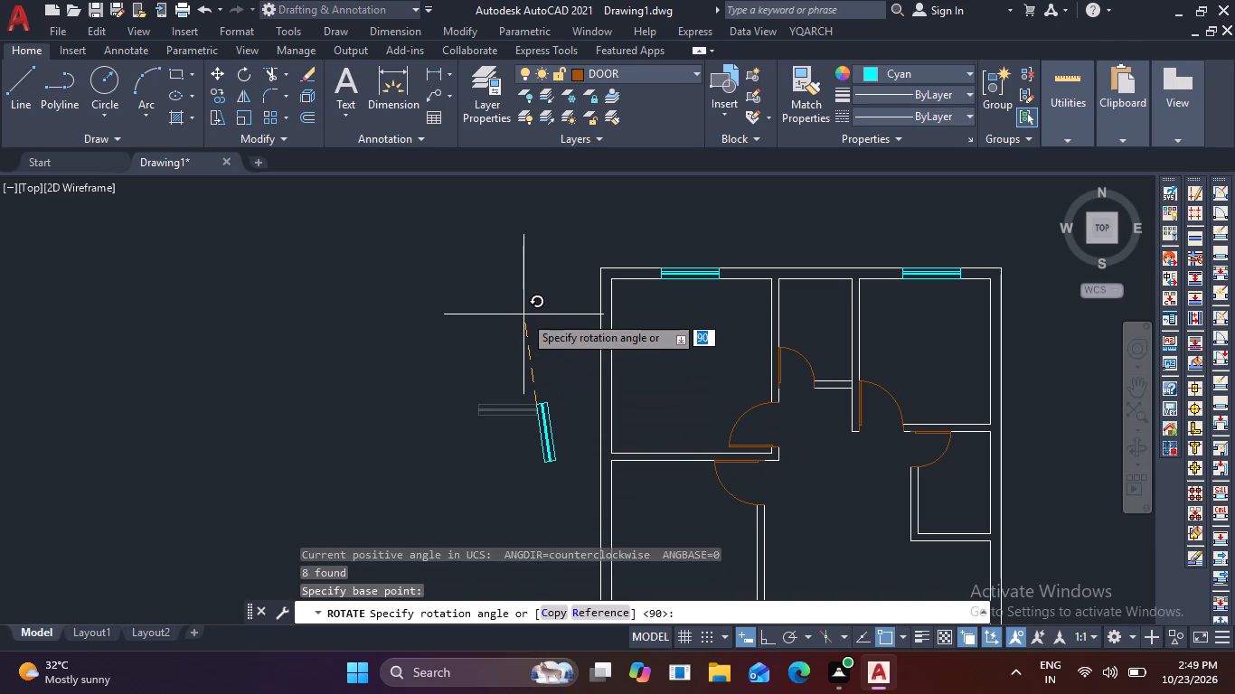
key("F8")
left_click(537, 305)
Copy the vertical window by its upper-right corner, with Ortho off, onto the left exterior wall's inner line at the upper-left room.
left_click_drag(516, 375, 523, 384)
left_click(592, 516)
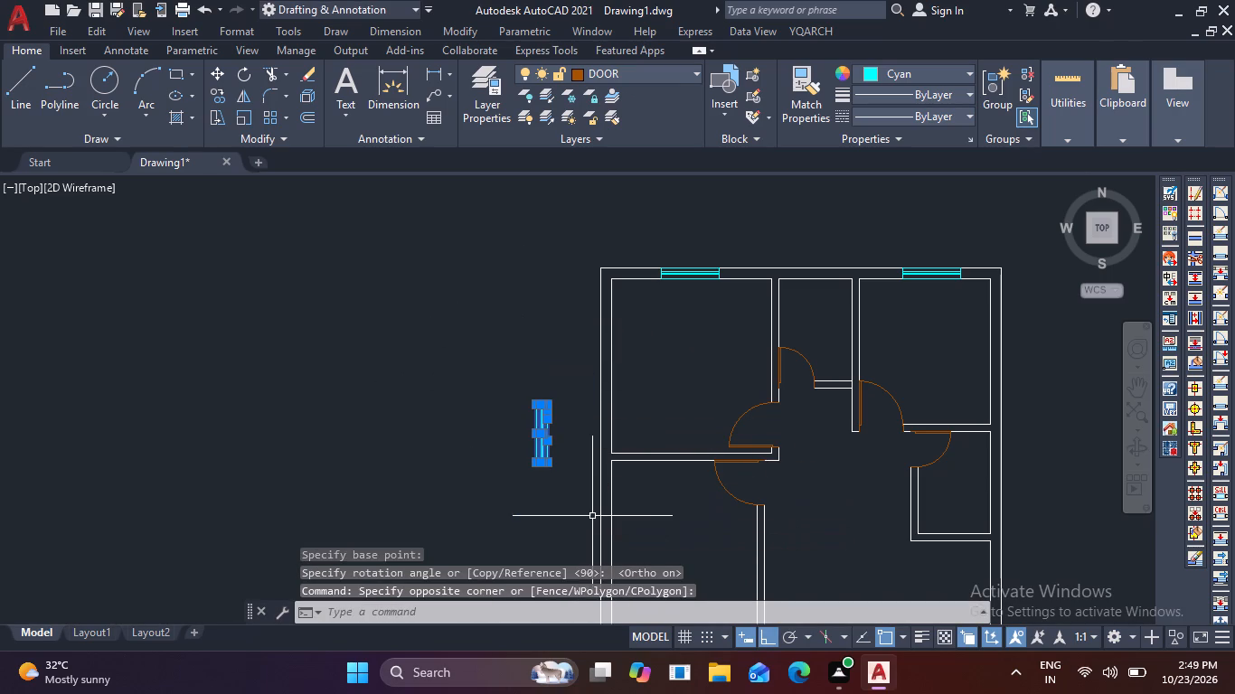
type("CO")
key("space")
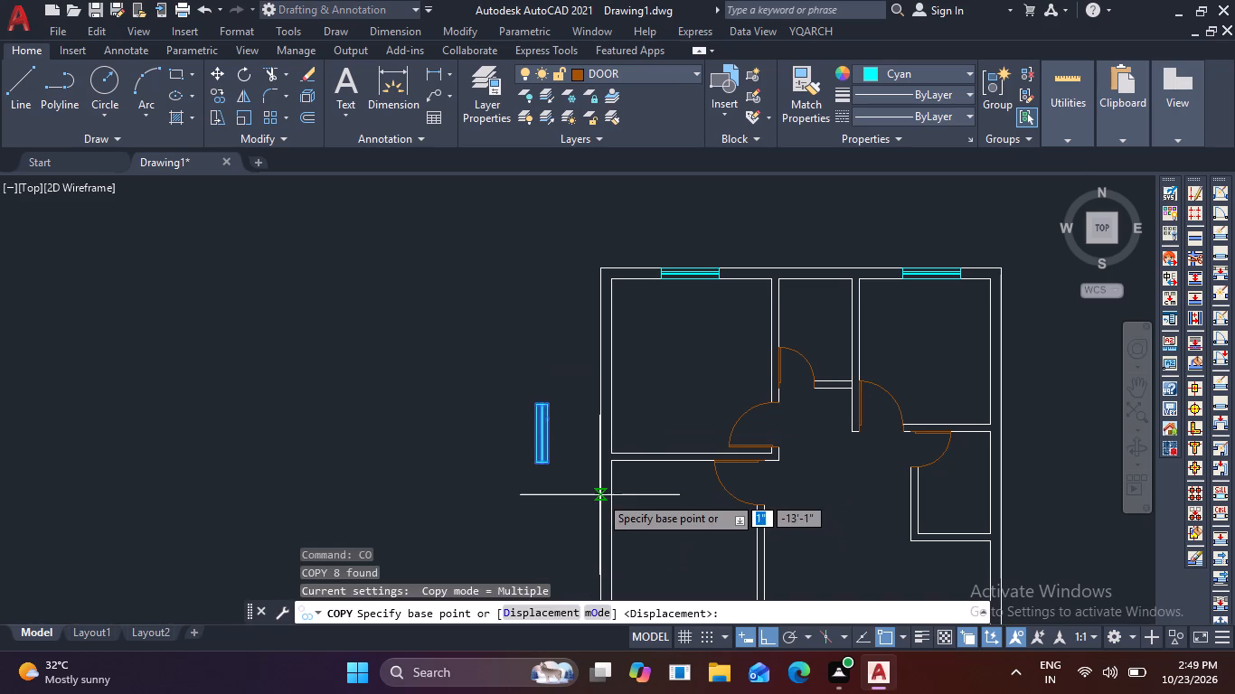
scroll(551, 399, "up", 2)
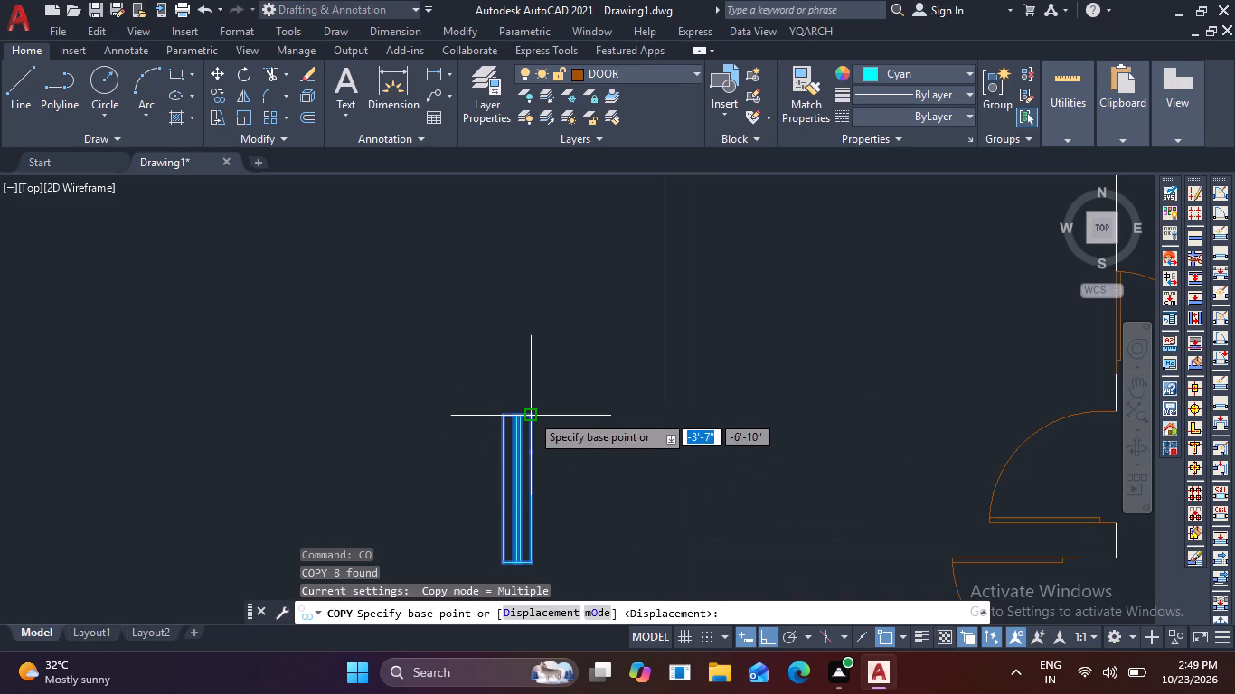
left_click(534, 413)
key("F8")
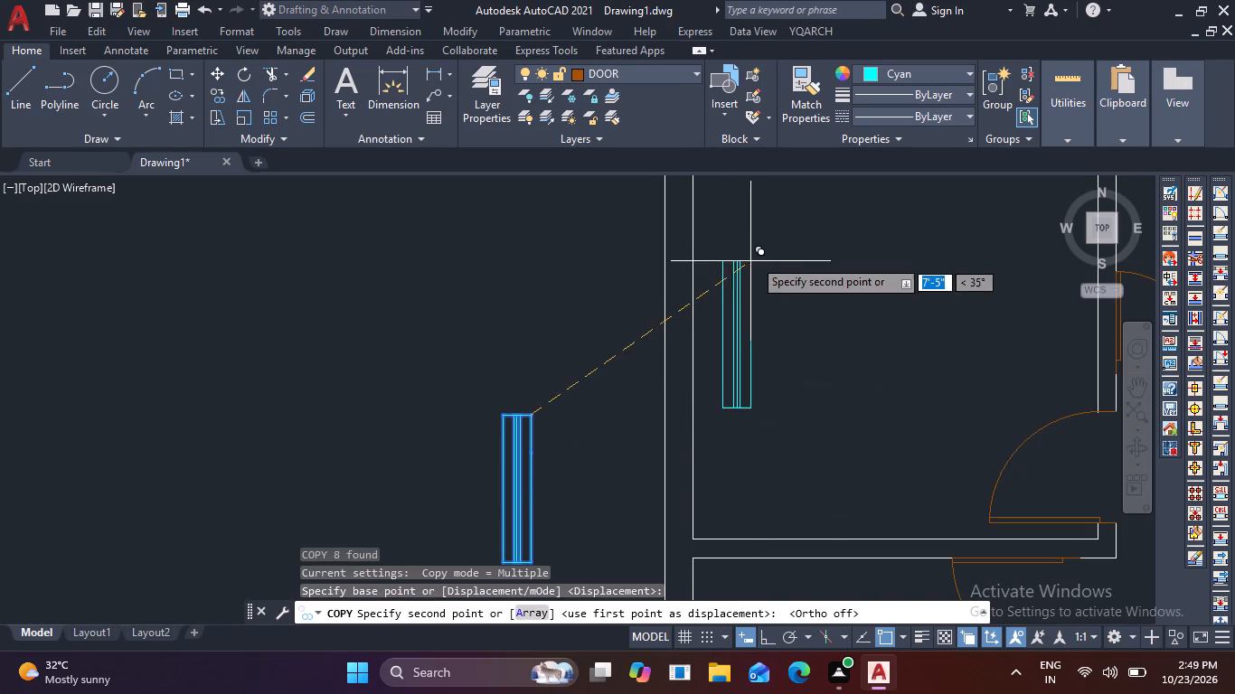
scroll(753, 259, "down", 2)
middle_click_drag(746, 267, 729, 332)
scroll(693, 329, "up", 3)
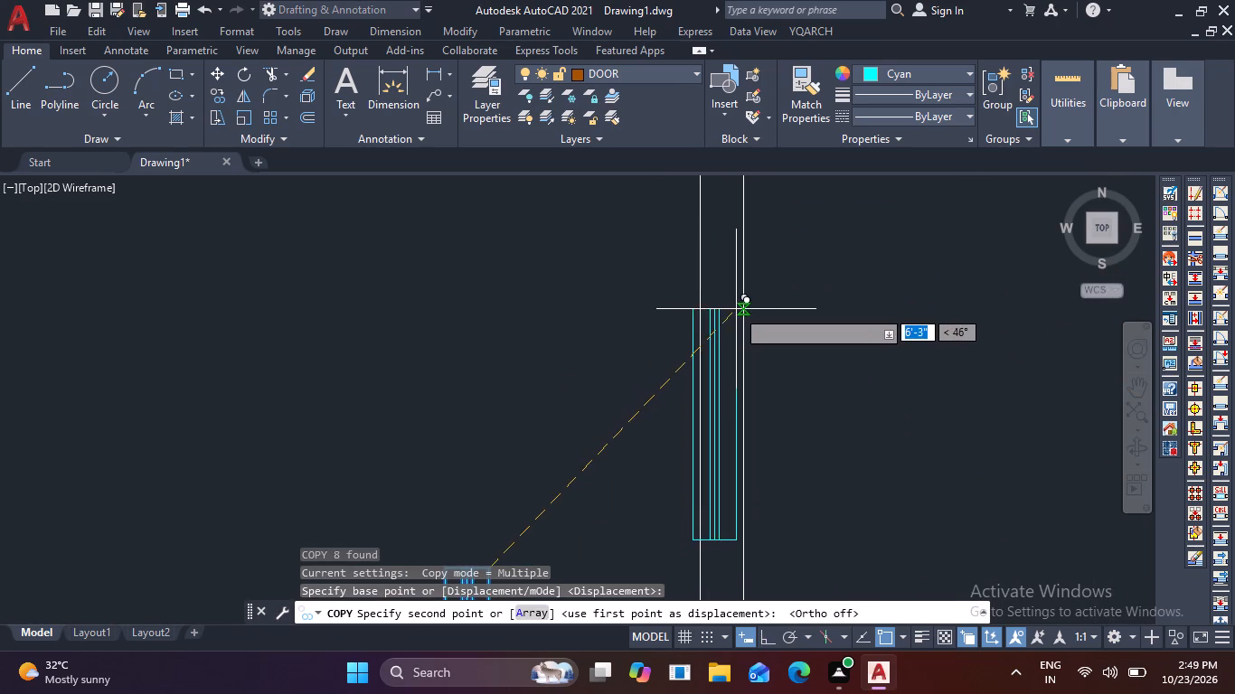
left_click(736, 309)
Place two more copies of the vertical window in the left exterior wall, one at the middle room and one at the bottom room.
scroll(750, 322, "down", 4)
middle_click_drag(786, 376, 809, 258)
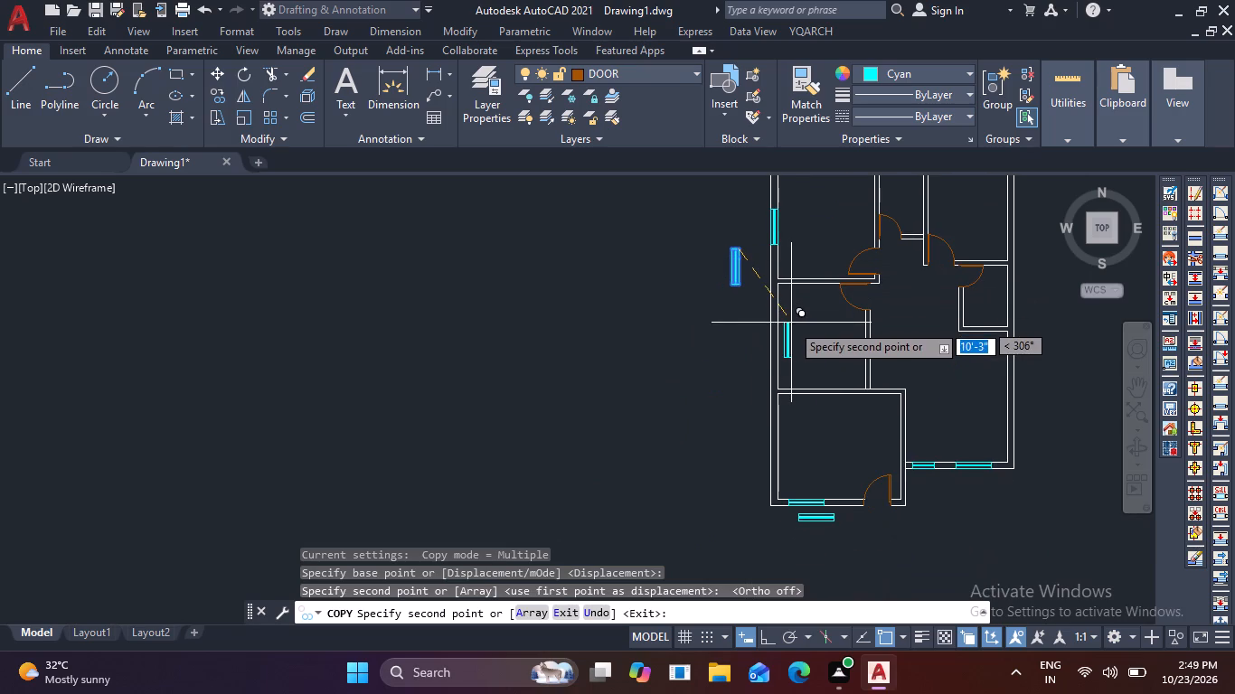
scroll(780, 330, "up", 2)
left_click(760, 294)
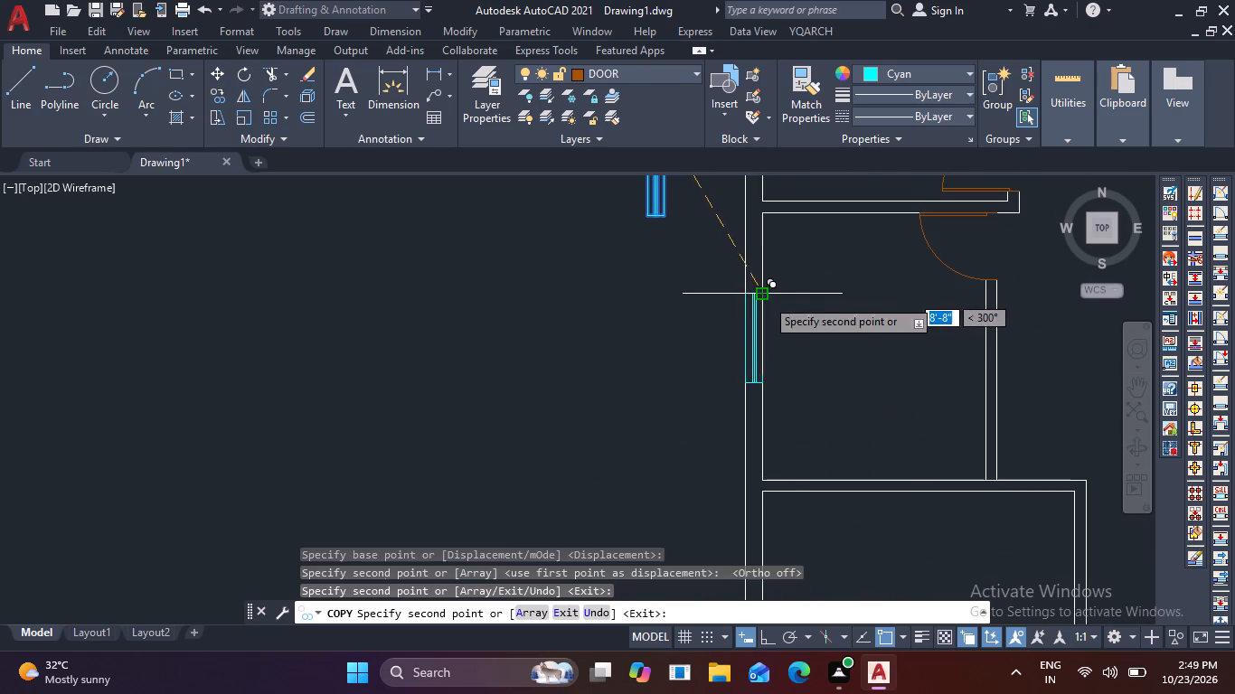
scroll(794, 319, "down", 3)
middle_click_drag(803, 355, 789, 250)
scroll(787, 294, "up", 3)
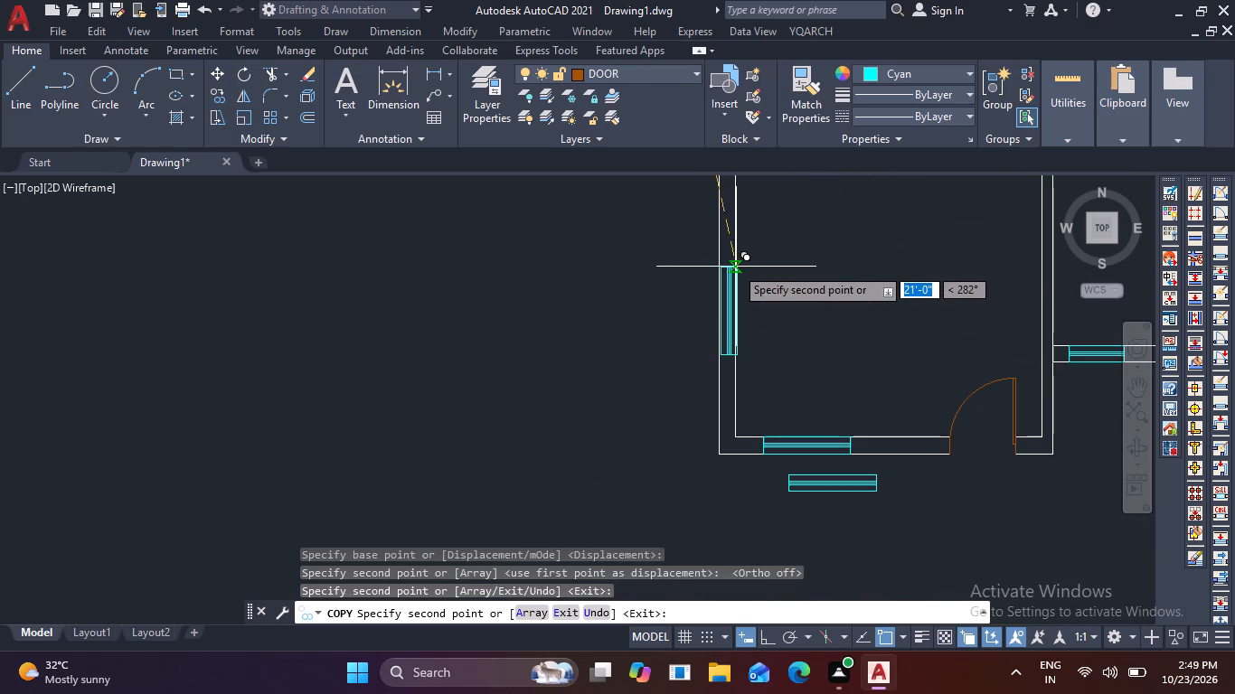
left_click(735, 266)
scroll(789, 291, "down", 3)
middle_click_drag(853, 277, 731, 445)
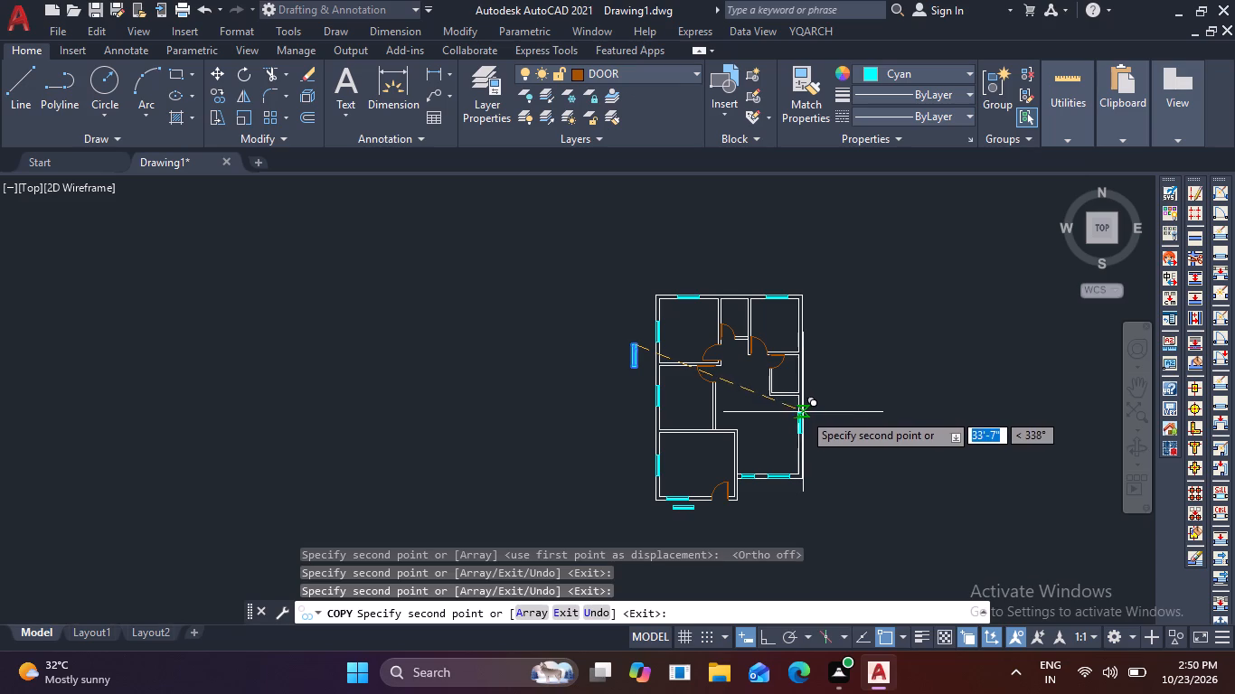
key("Escape")
Draw a short cyan line across the right exterior wall of the upper-right room, from its inner to its outer line.
scroll(774, 330, "up", 3)
middle_click_drag(802, 327, 590, 371)
type("L")
key("space")
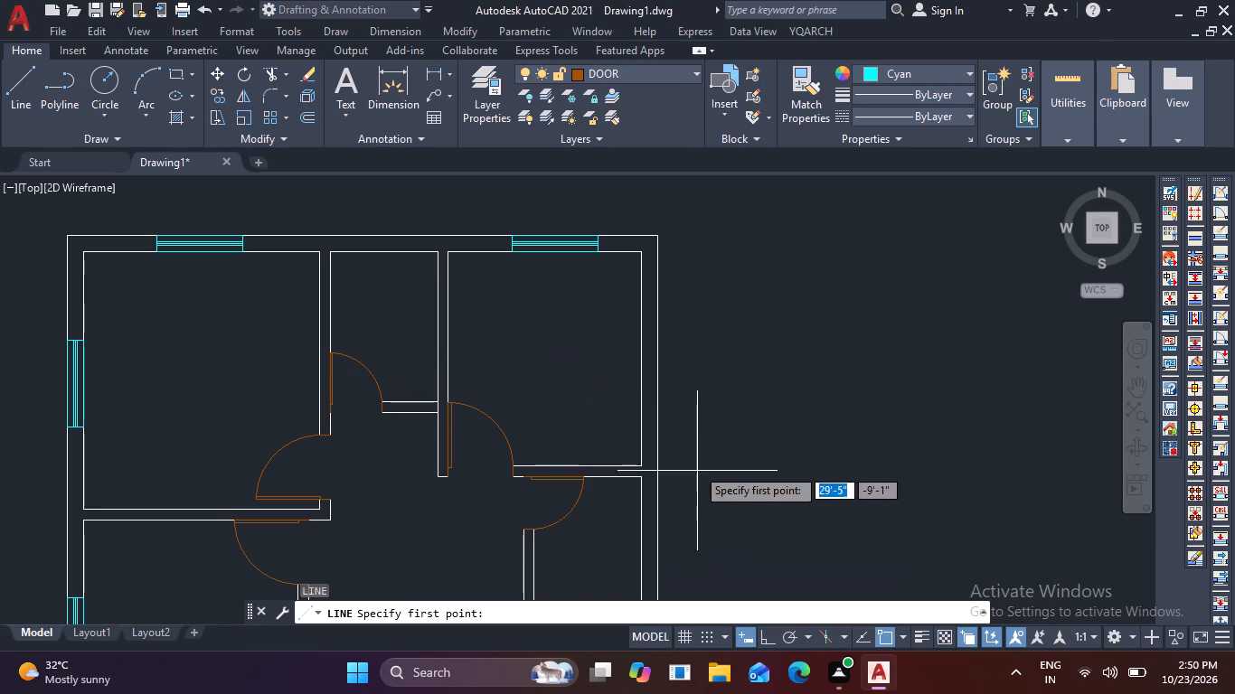
key("Escape")
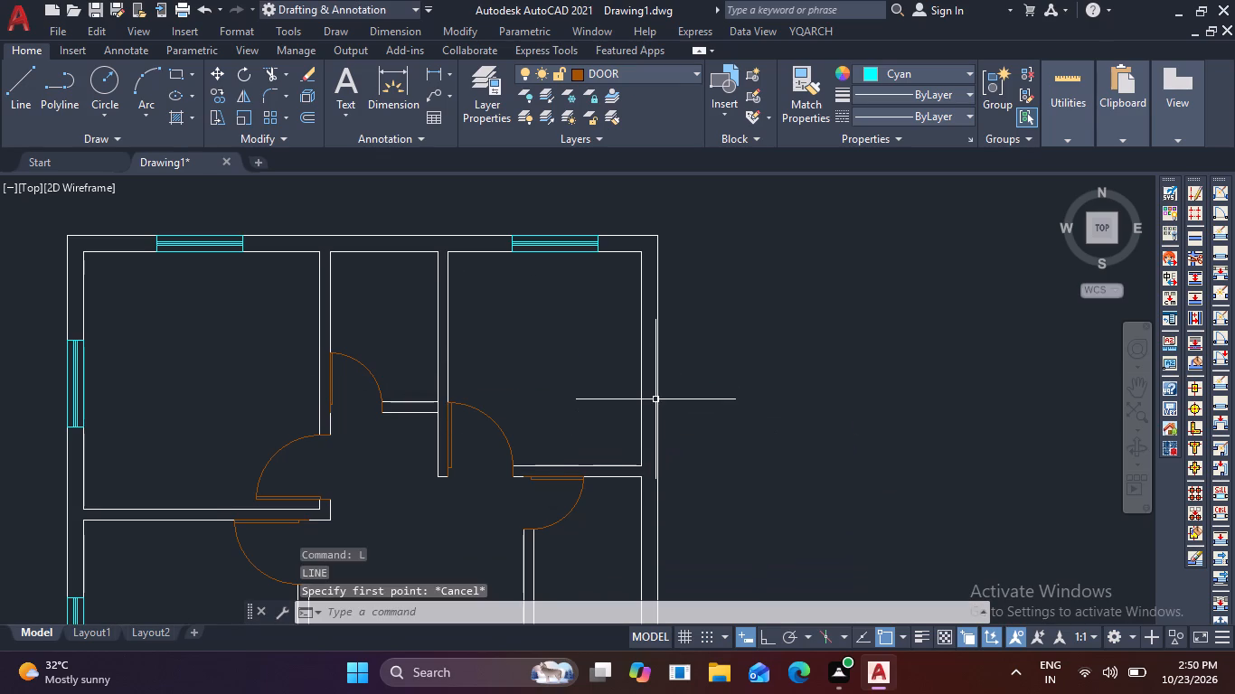
type("L")
key("space")
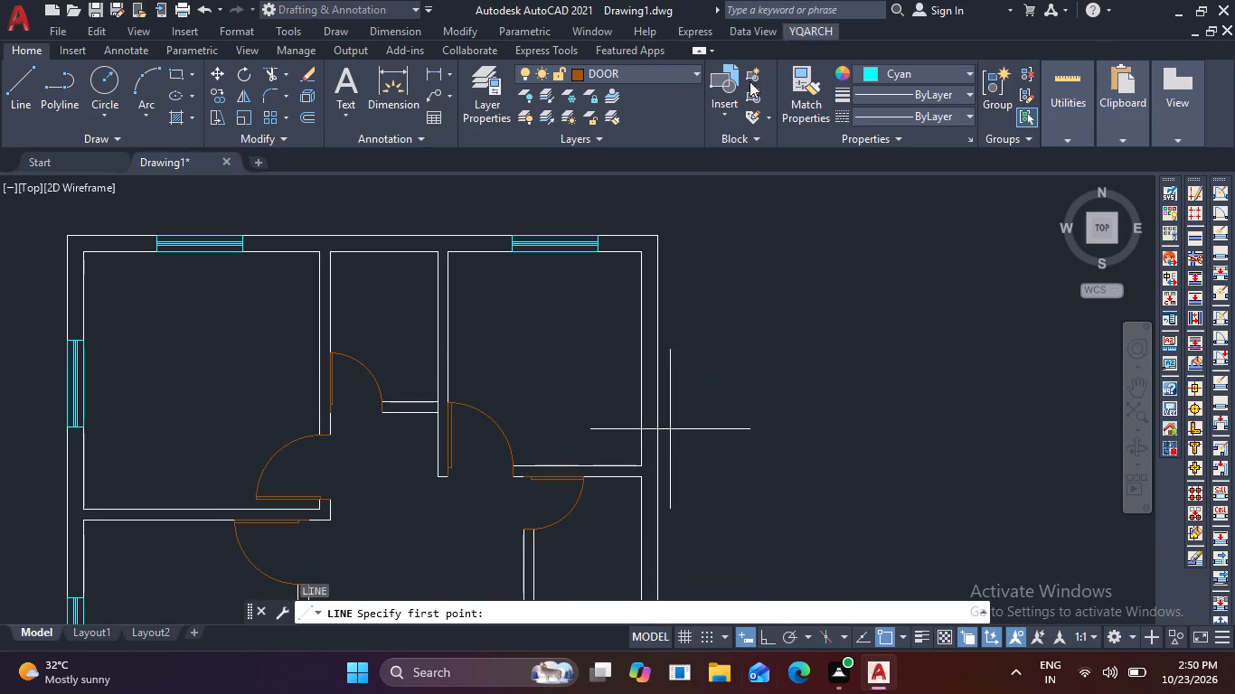
scroll(634, 310, "up", 2)
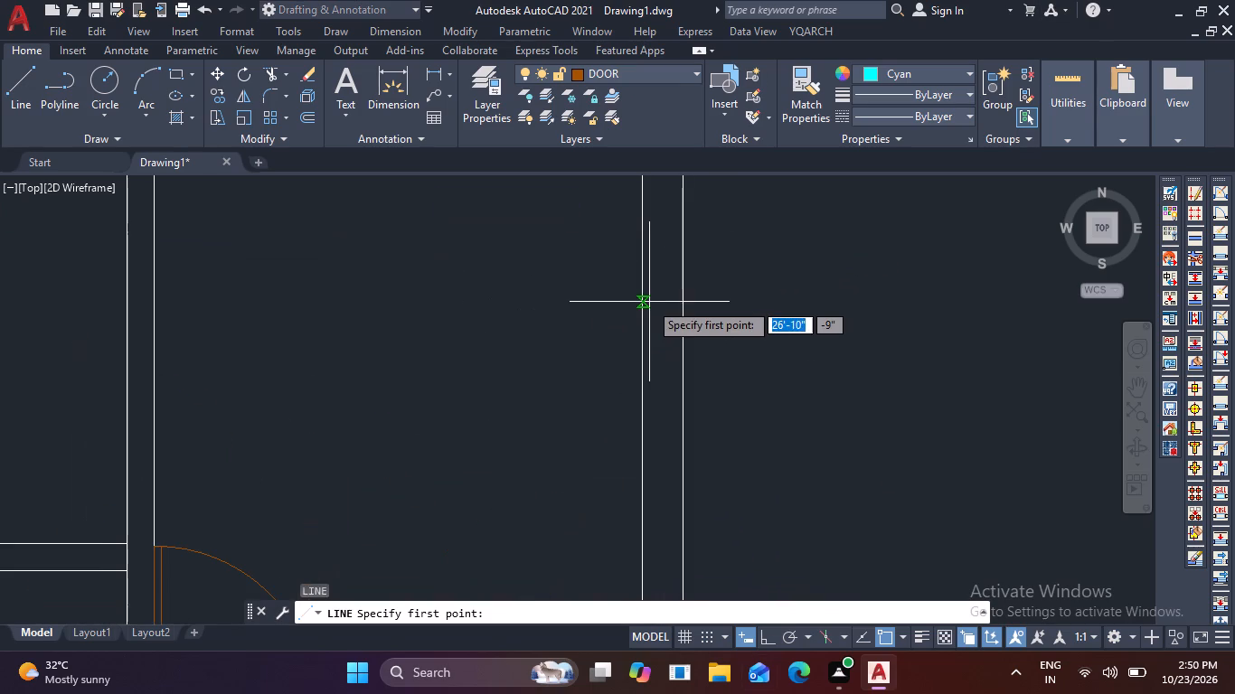
left_click(636, 277)
left_click(690, 280)
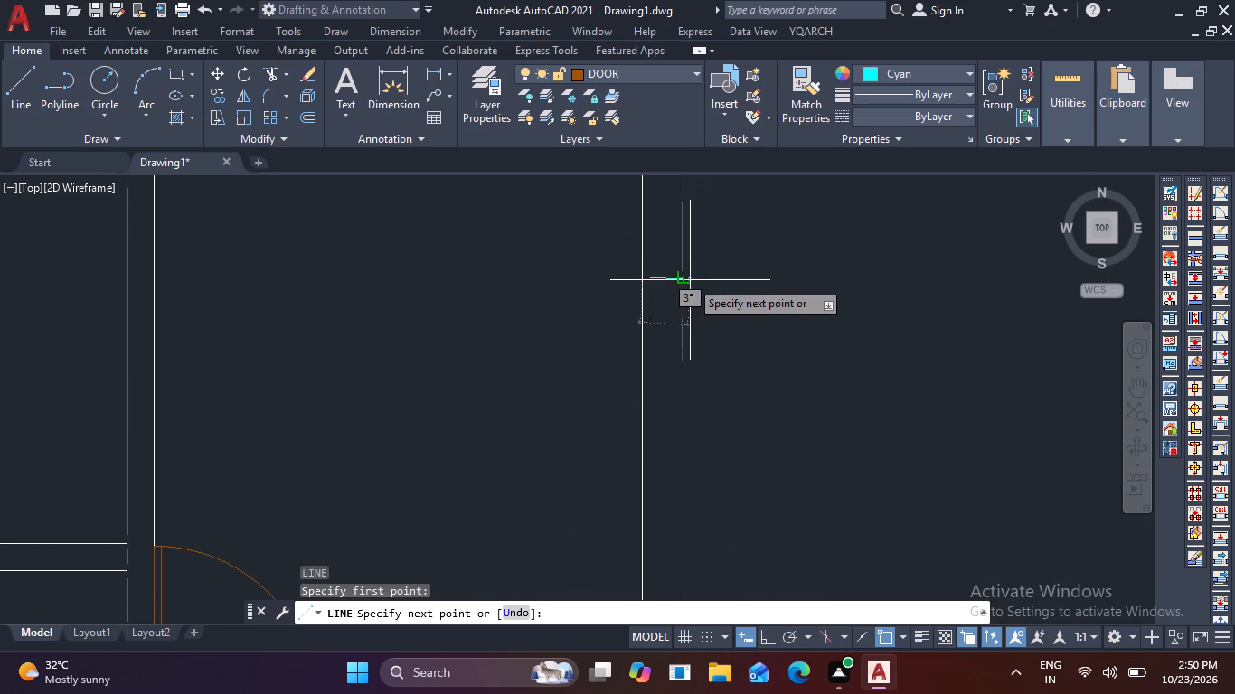
key("Escape")
Offset the short cyan line 3' downward within the right exterior wall.
type("O")
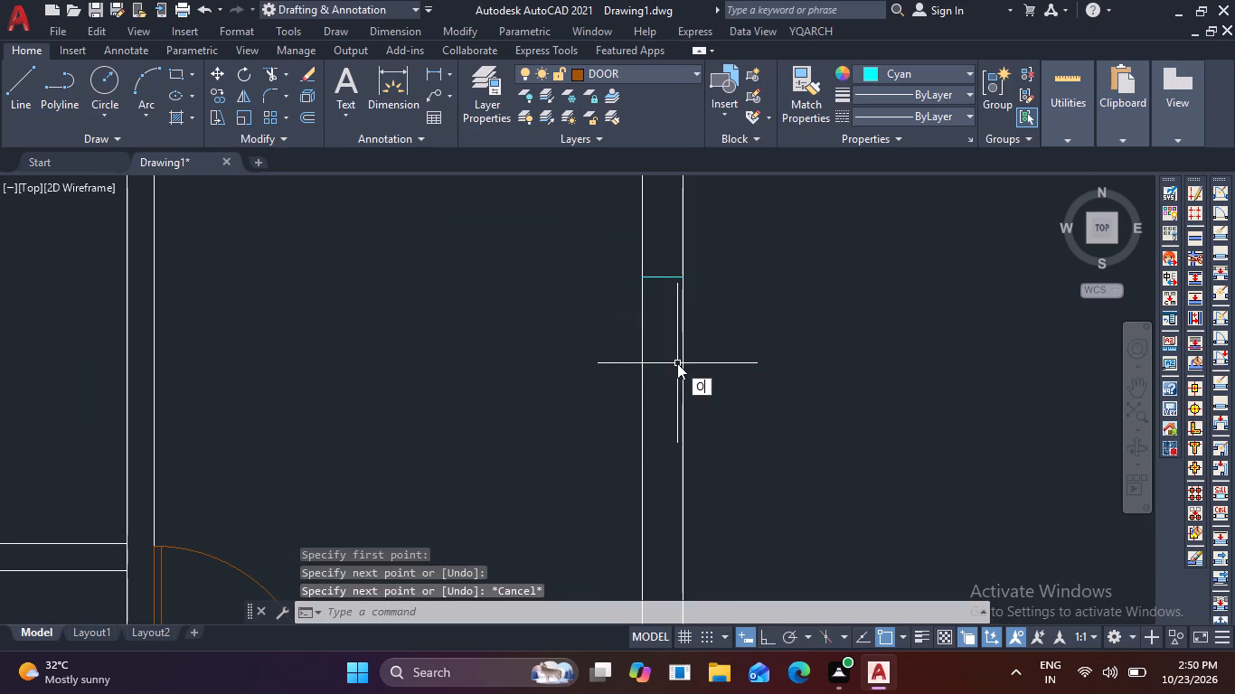
key("space")
key("3")
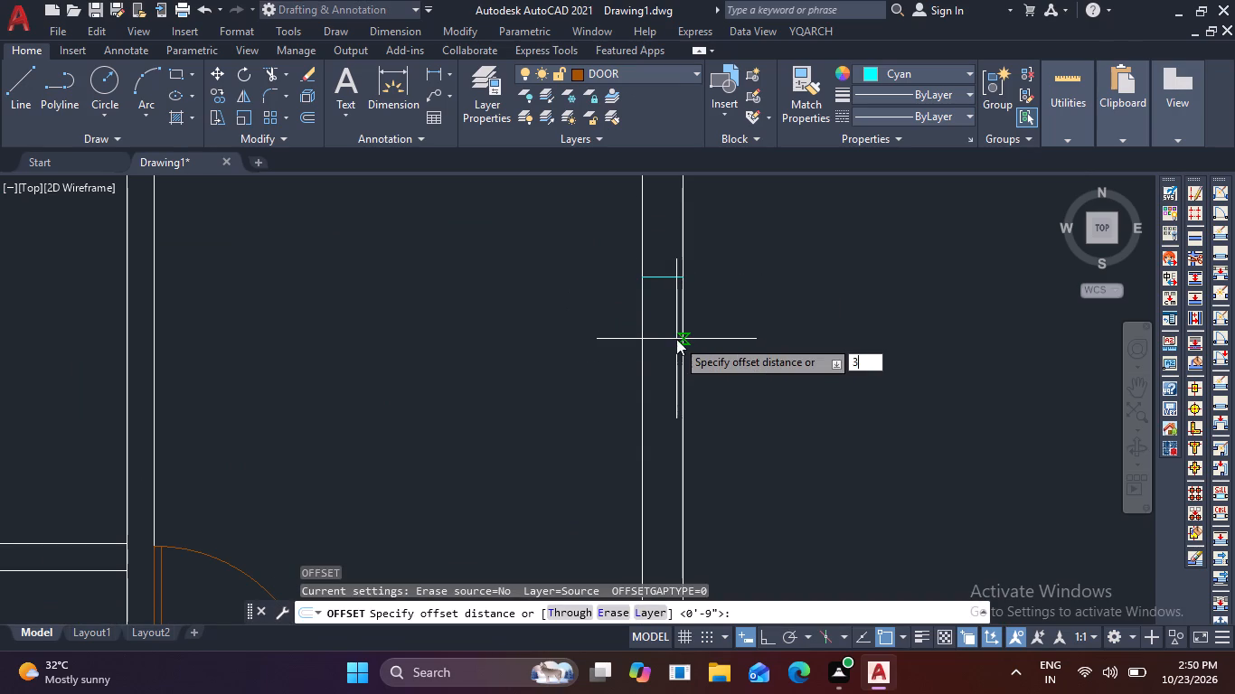
key("apostrophe")
key("space")
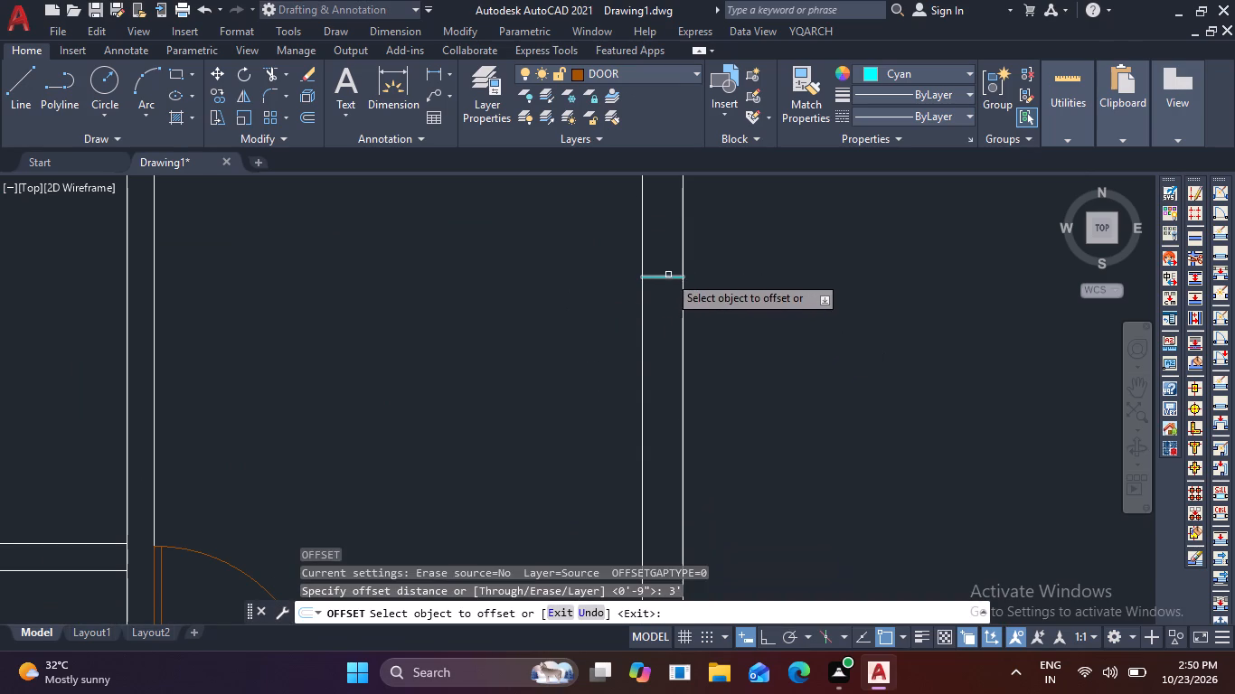
left_click(668, 275)
left_click(666, 279)
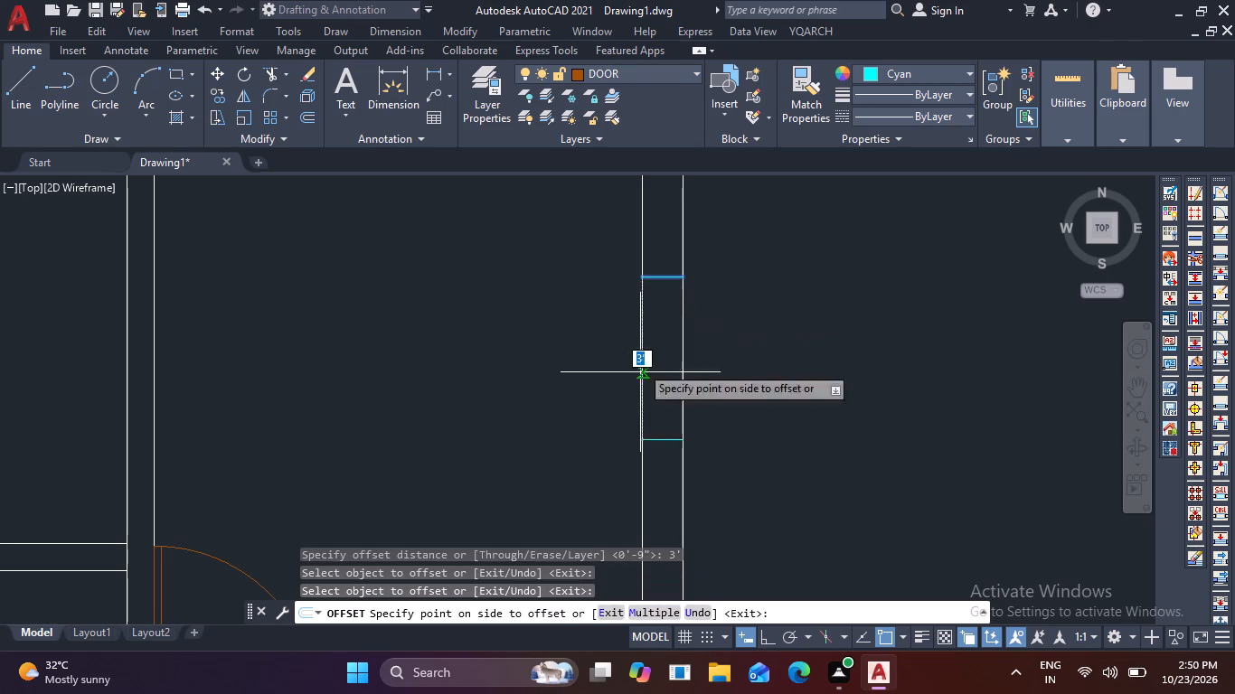
left_click(639, 435)
key("Escape")
Draw a vertical cyan centre line between the midpoints of the two short lines in the upper-right room's right exterior wall.
key("l")
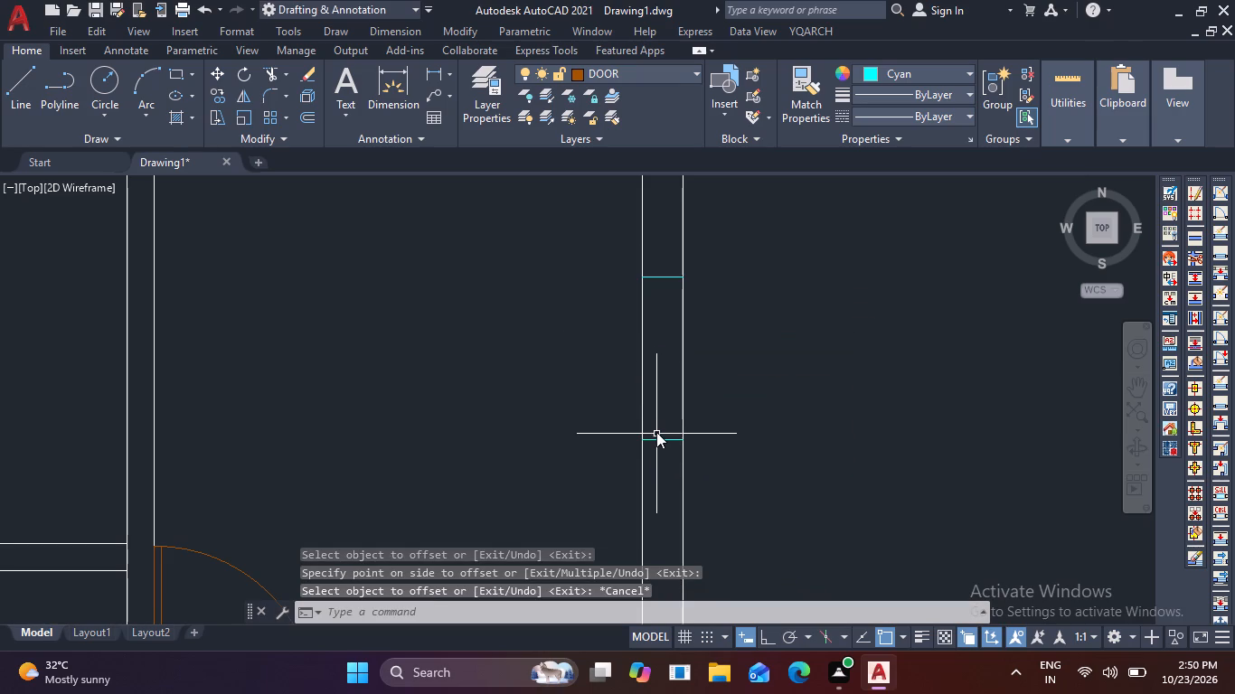
key("space")
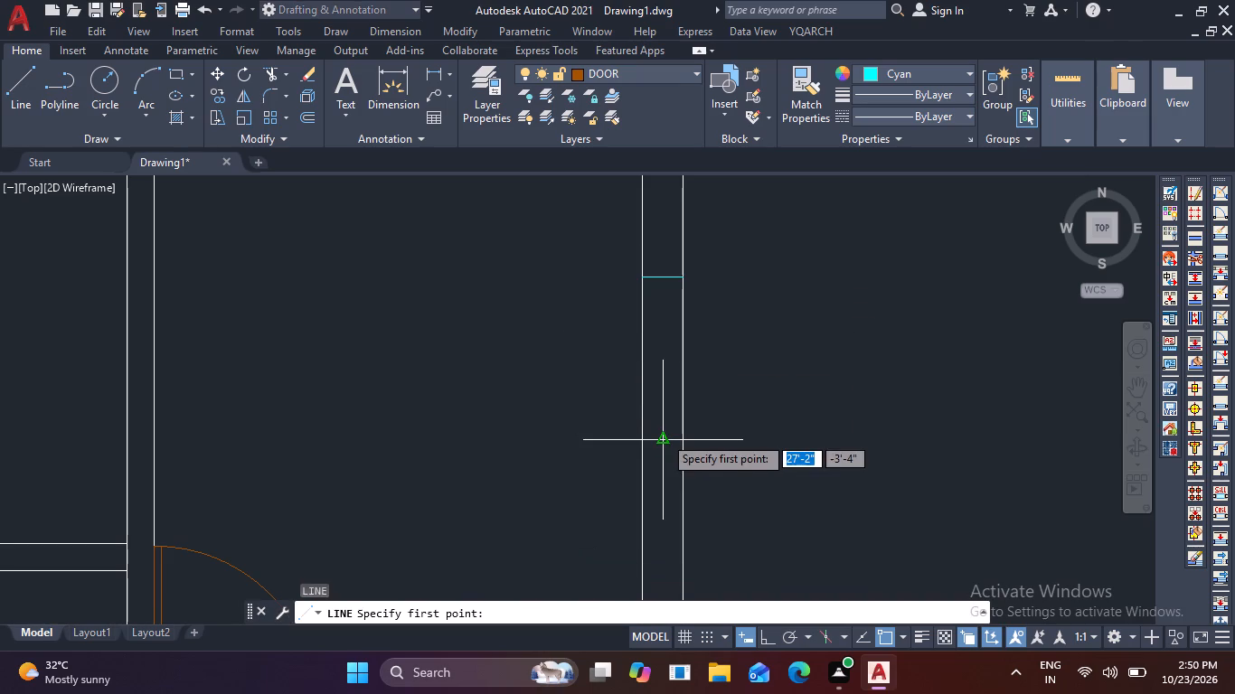
left_click(659, 435)
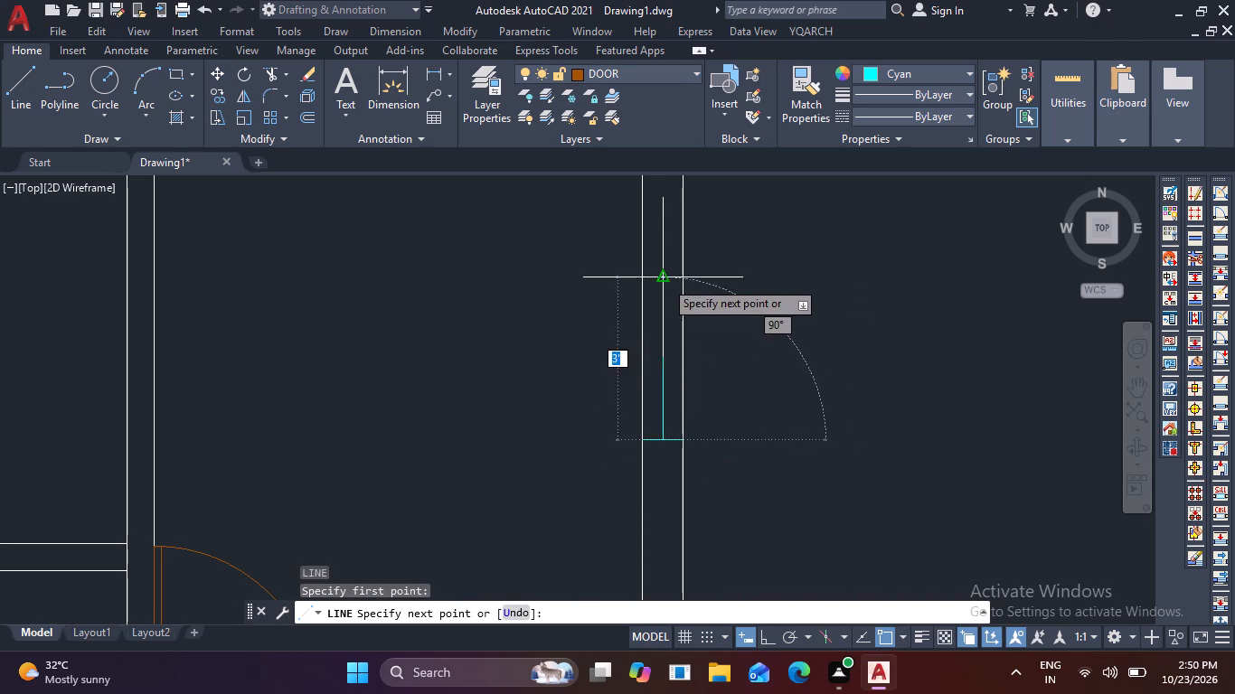
left_click(665, 280)
key("b")
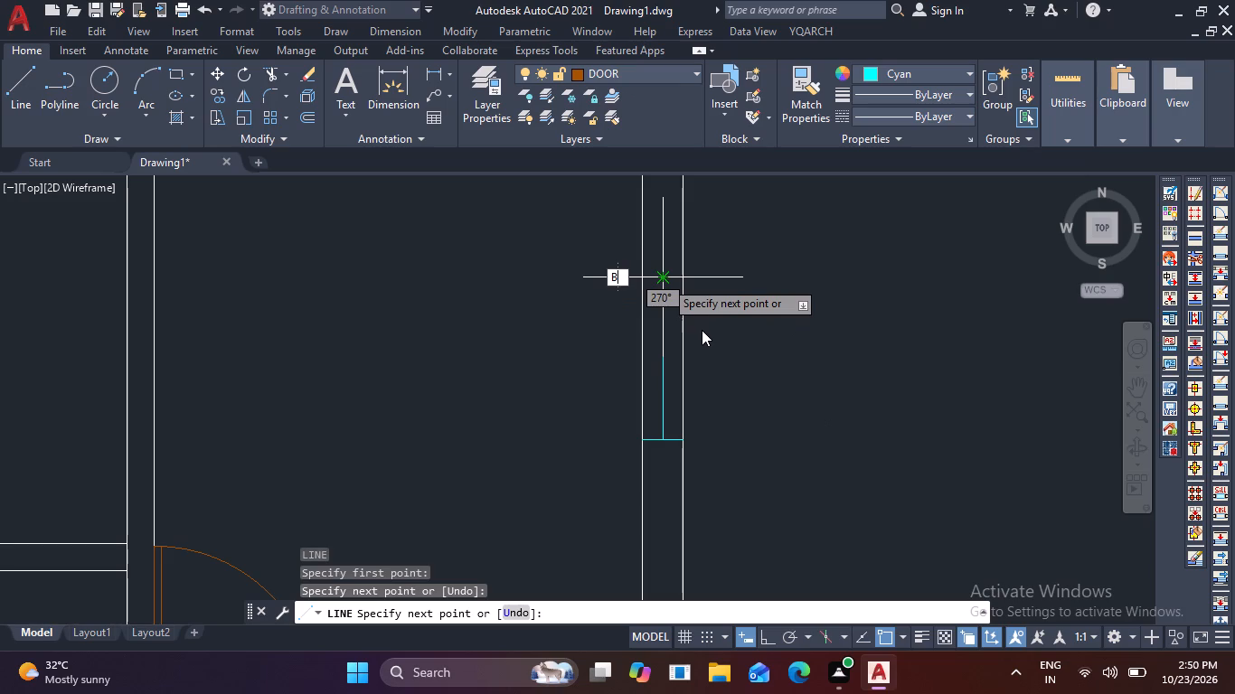
key("space")
key("Escape")
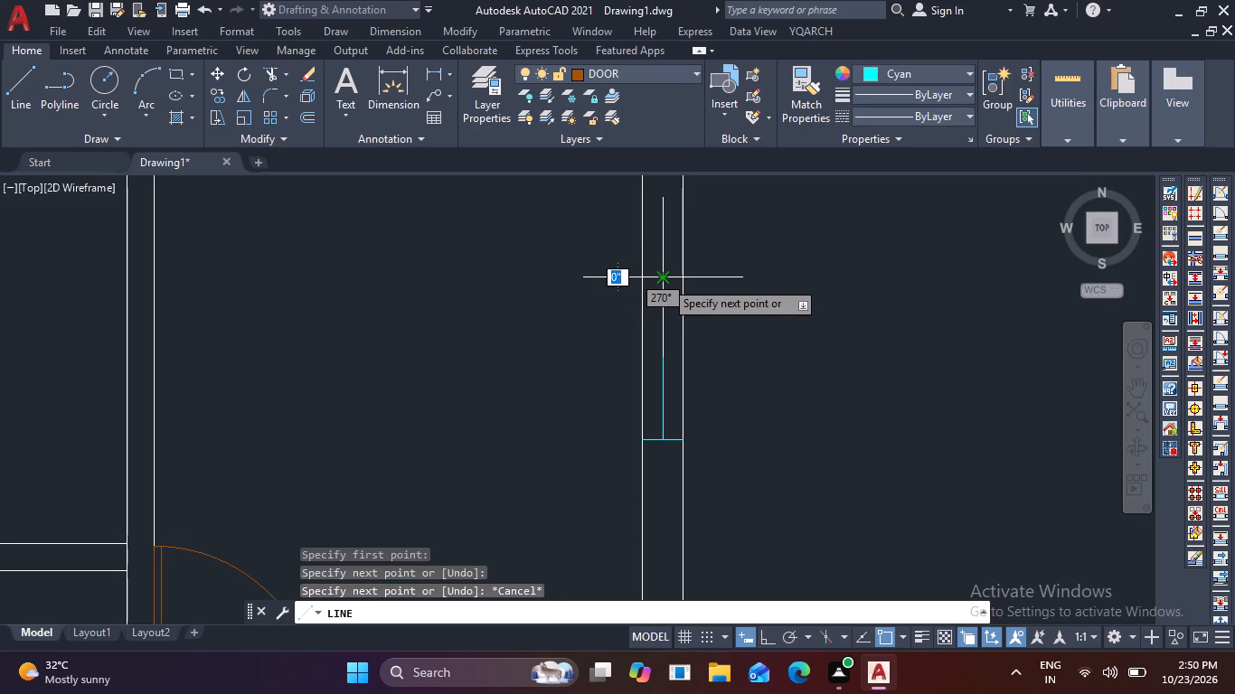
key("space")
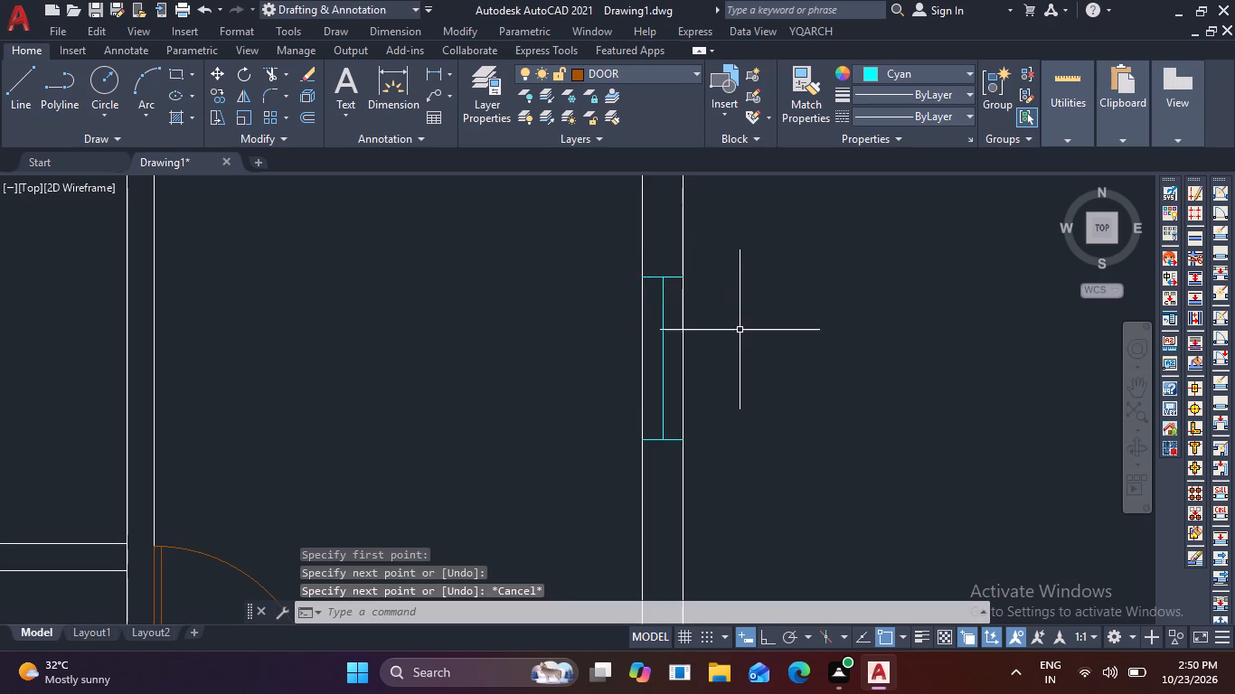
Offset the window's vertical centre line 1" to both sides.
key("o")
key("space")
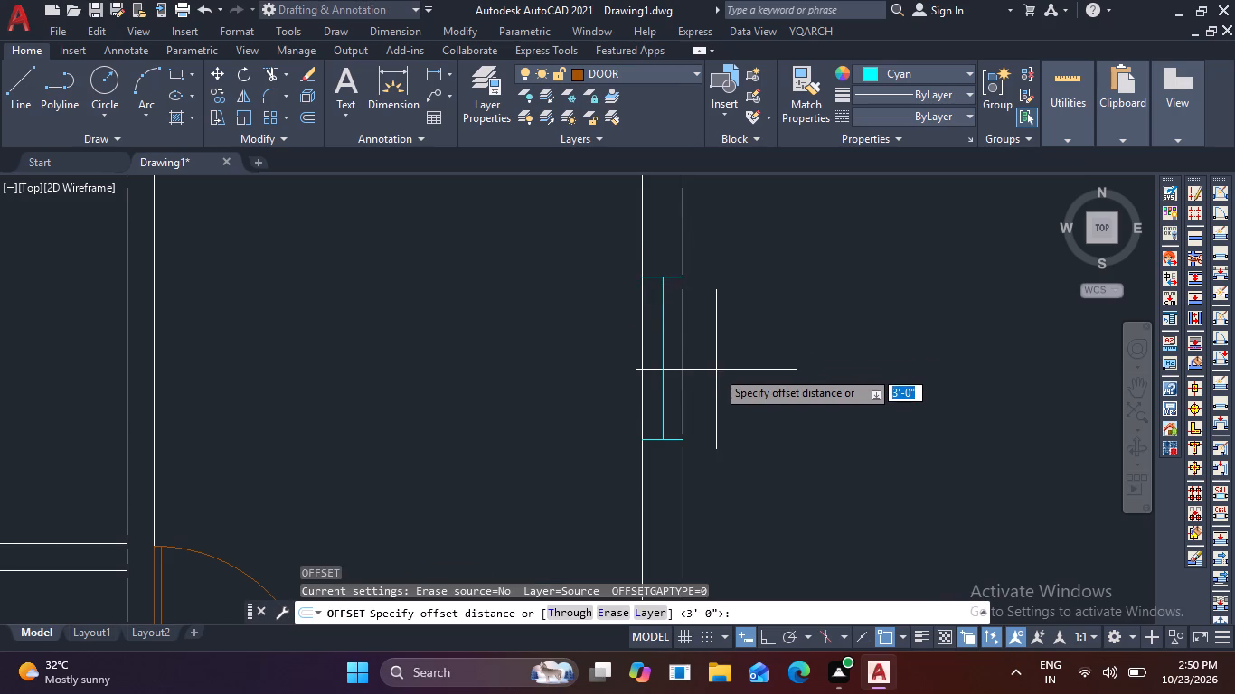
key("1")
key("space")
left_click(664, 355)
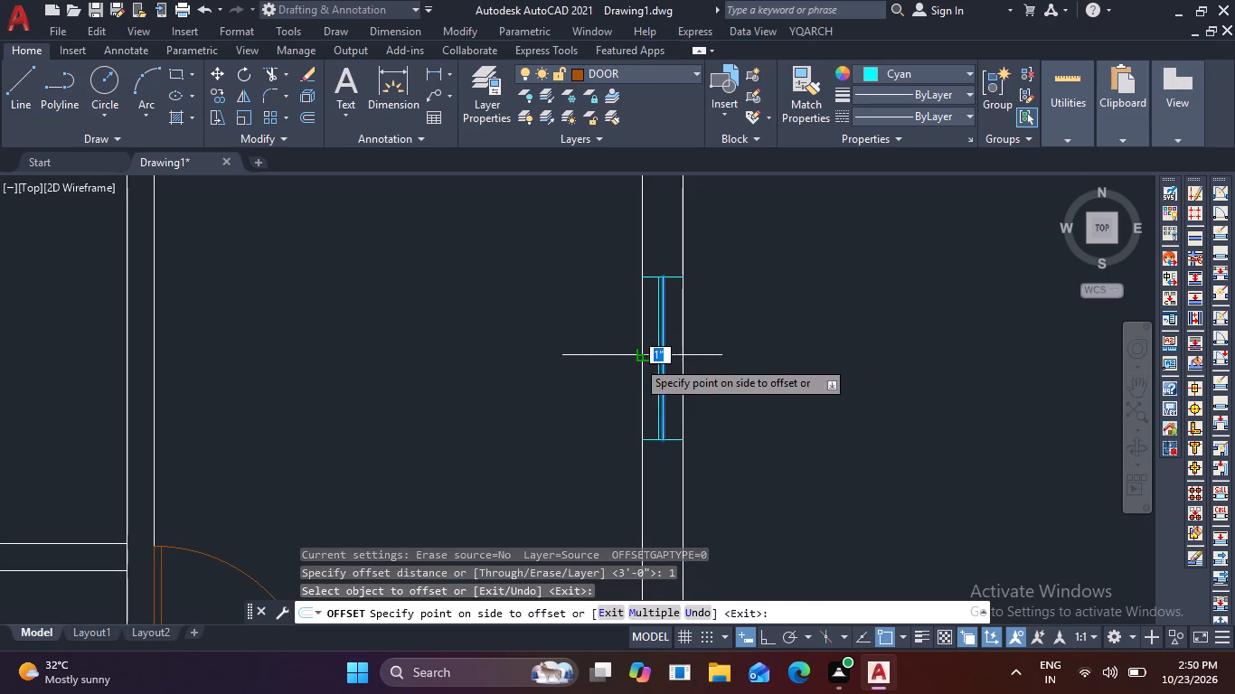
left_click(629, 362)
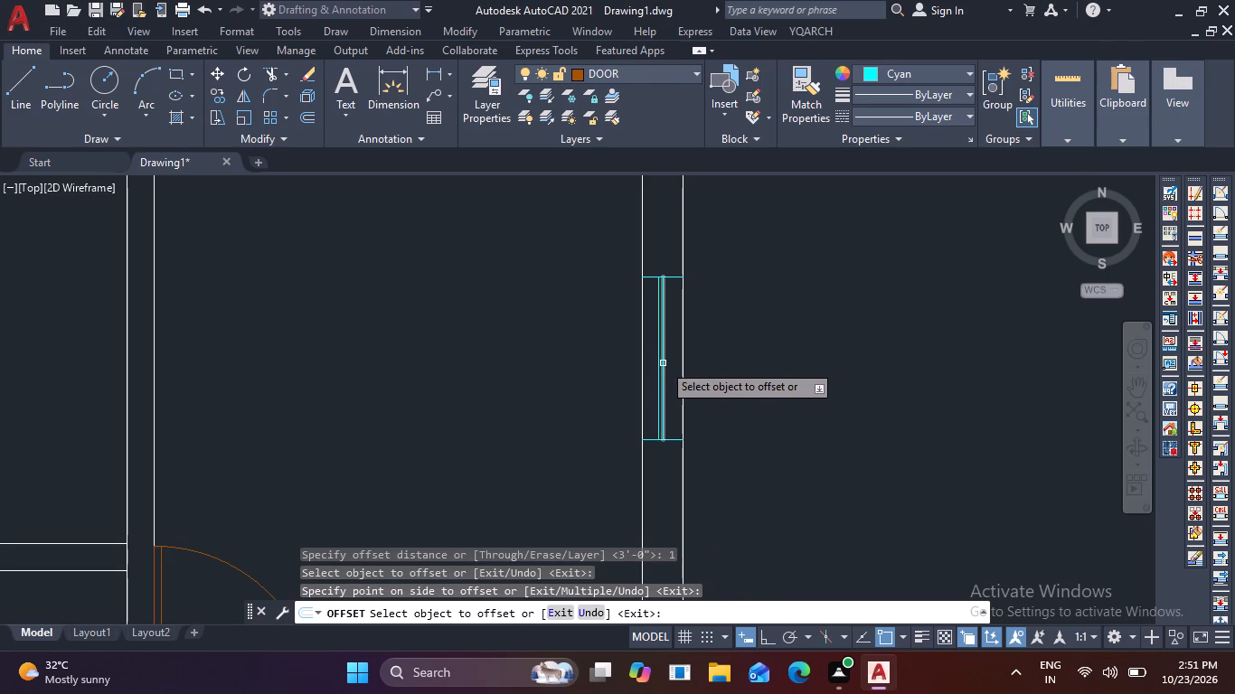
left_click(663, 363)
left_click(725, 364)
key("Escape")
key("Escape")
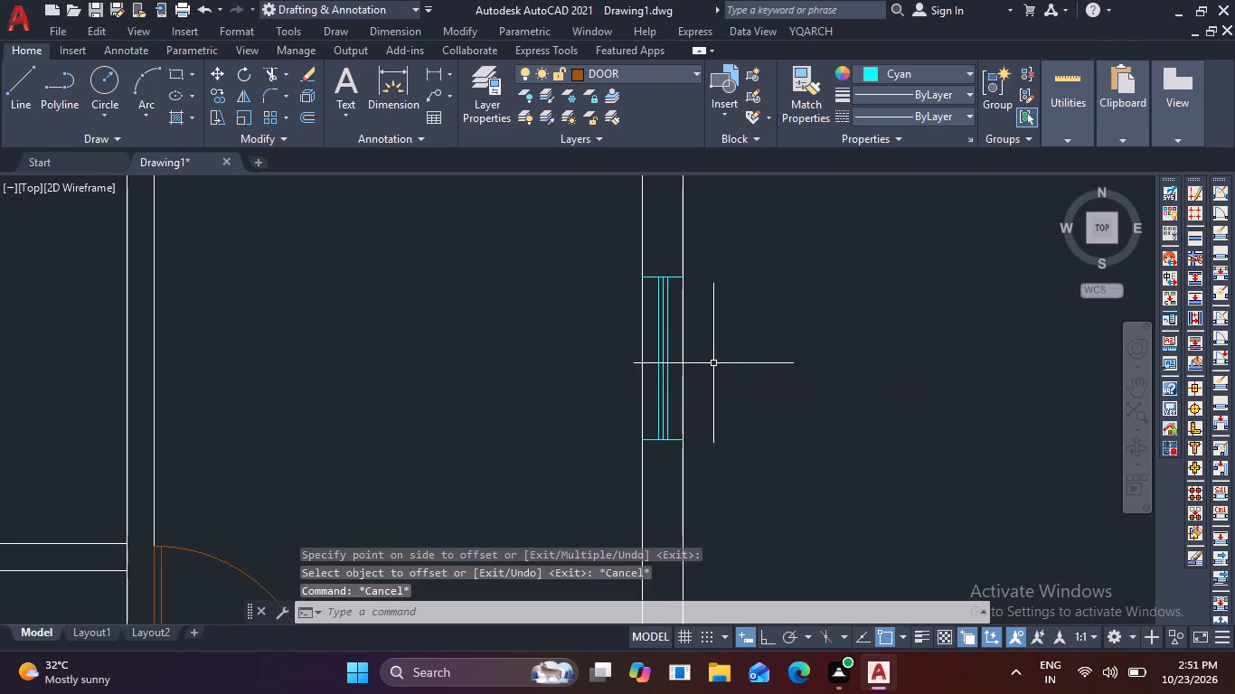
Close the window's long sides with cyan lines along the wall's outer and inner lines, between its two short end lines.
key("l")
key("space")
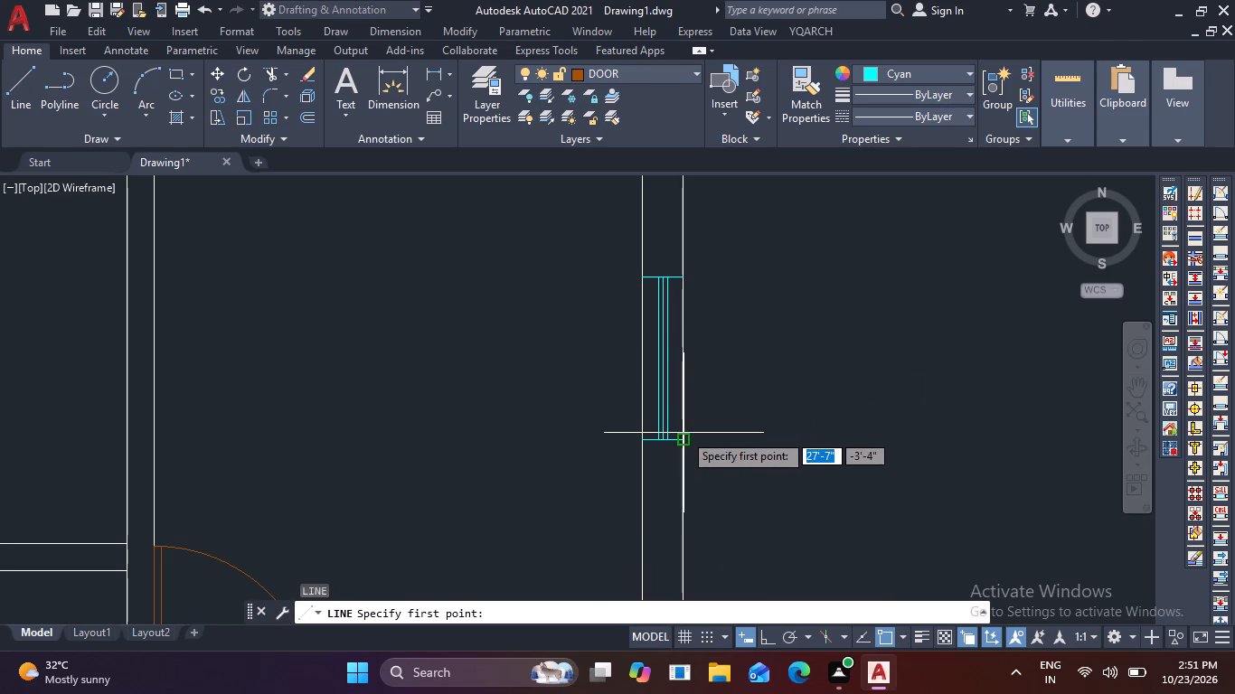
left_click(683, 440)
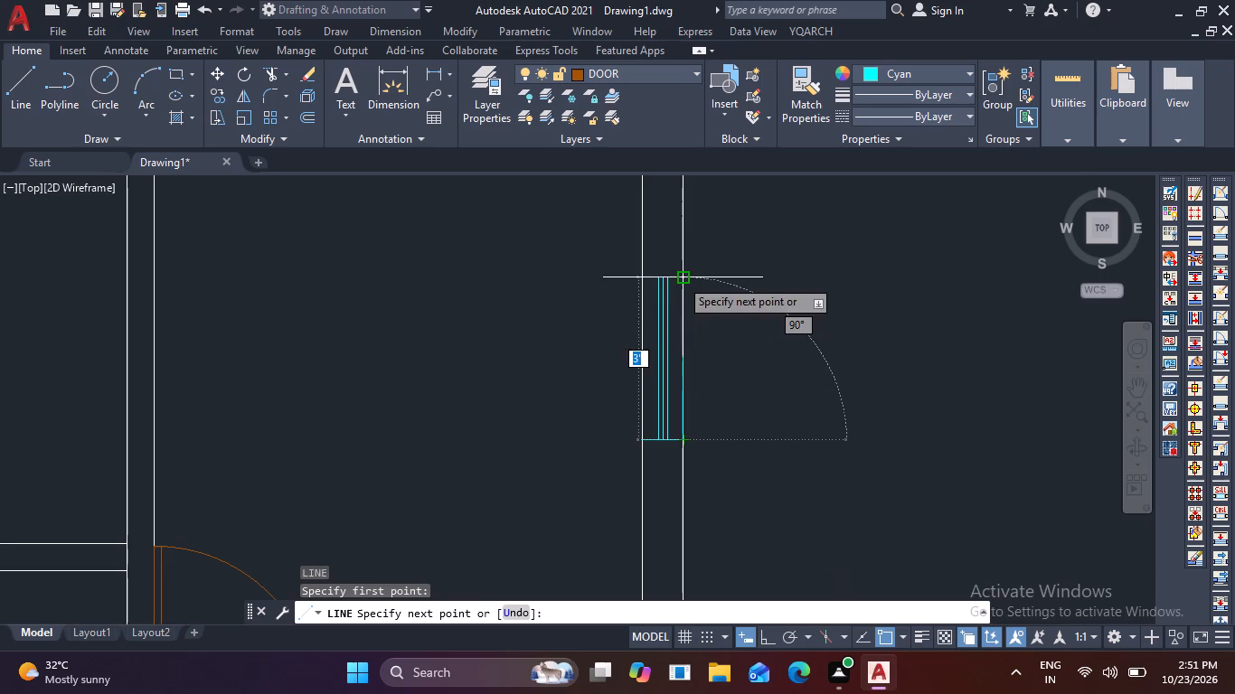
left_click(680, 278)
key("space")
key("space")
left_click(646, 278)
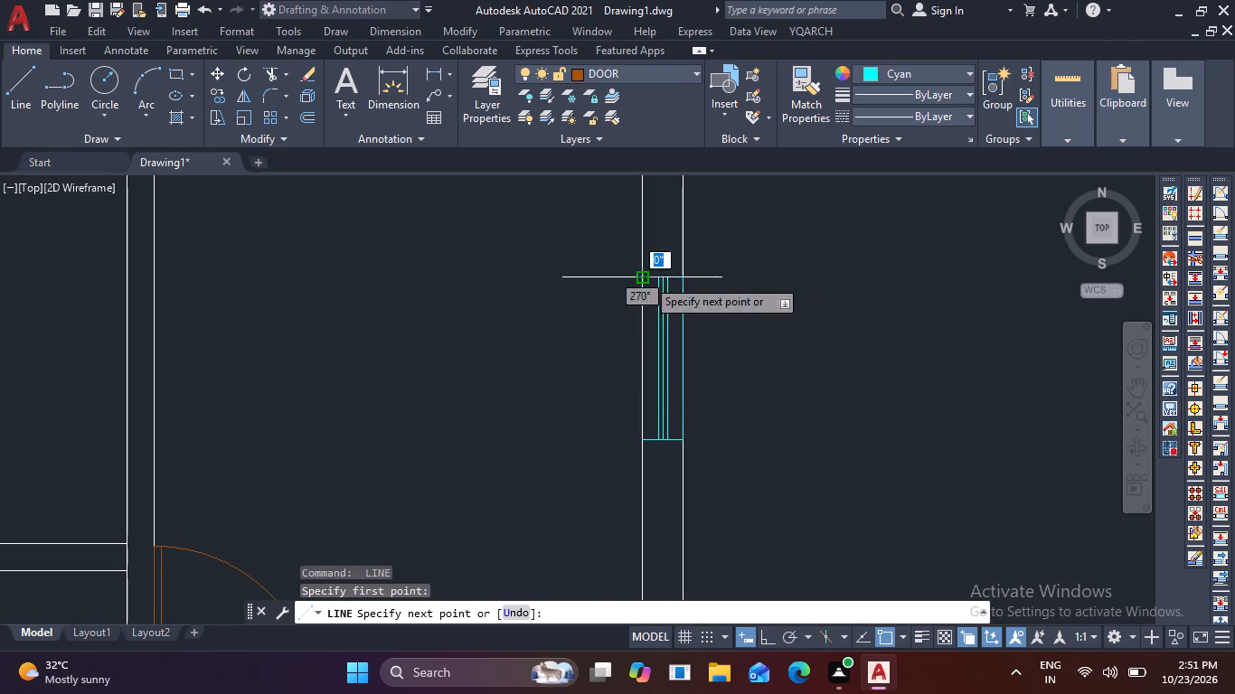
left_click(641, 440)
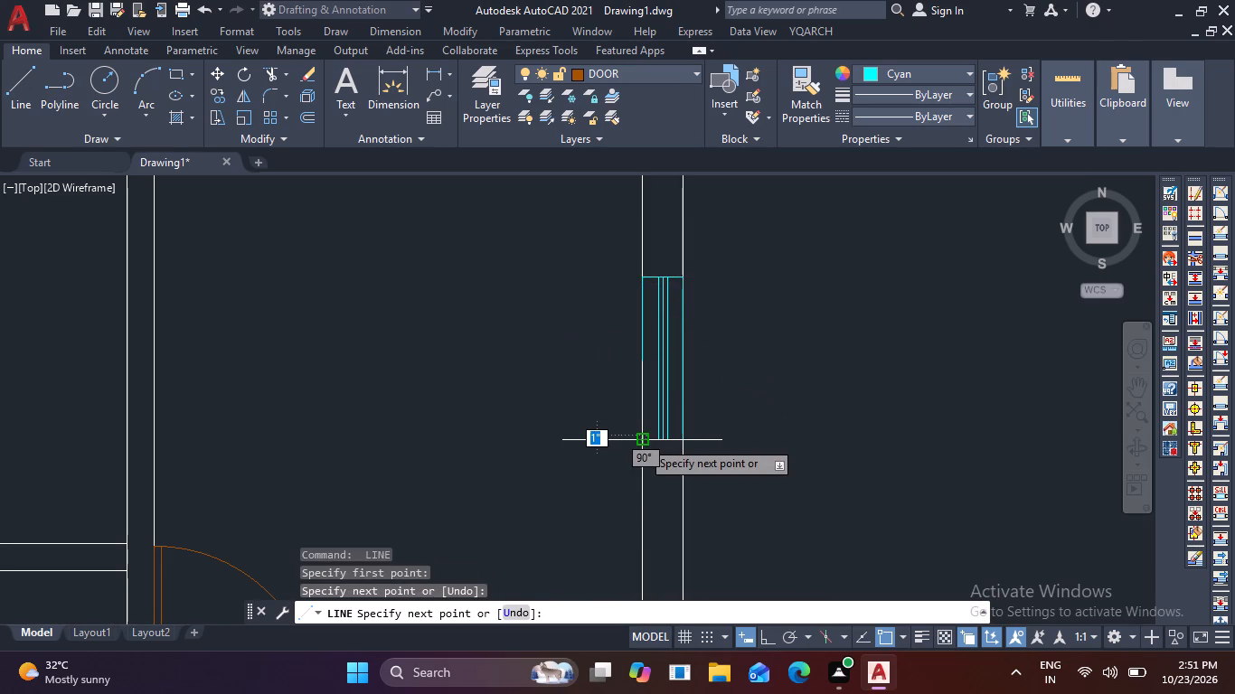
scroll(656, 431, "up", 3)
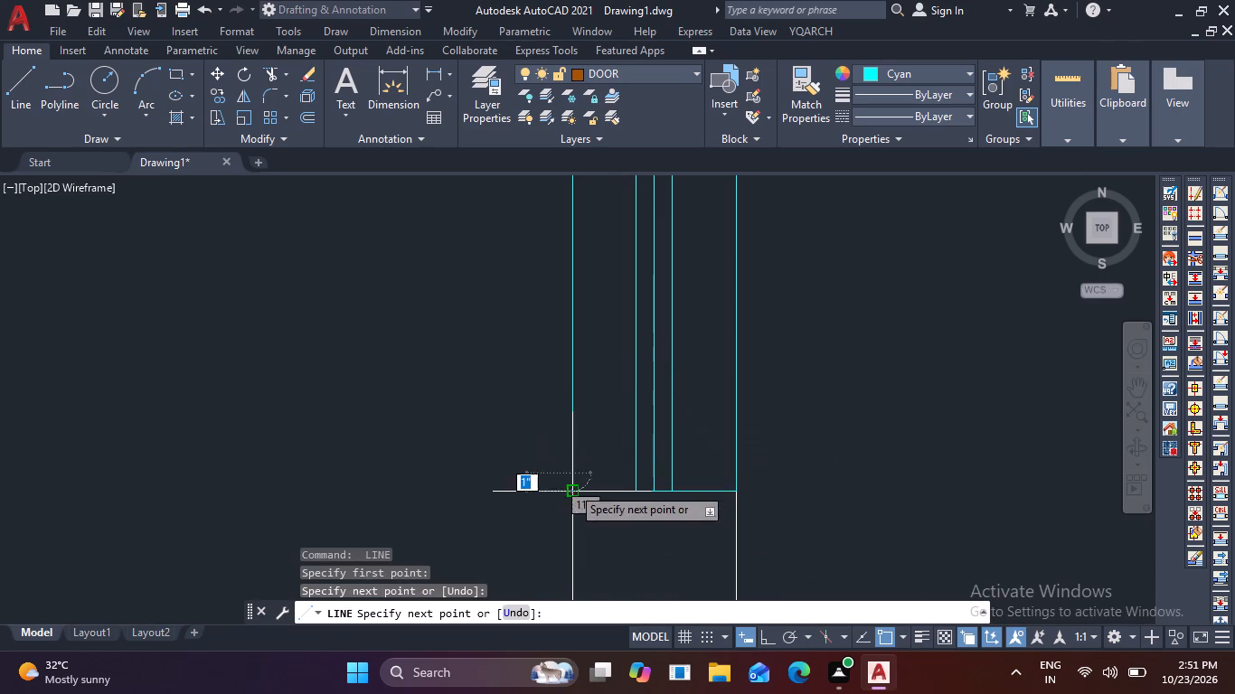
left_click(582, 485)
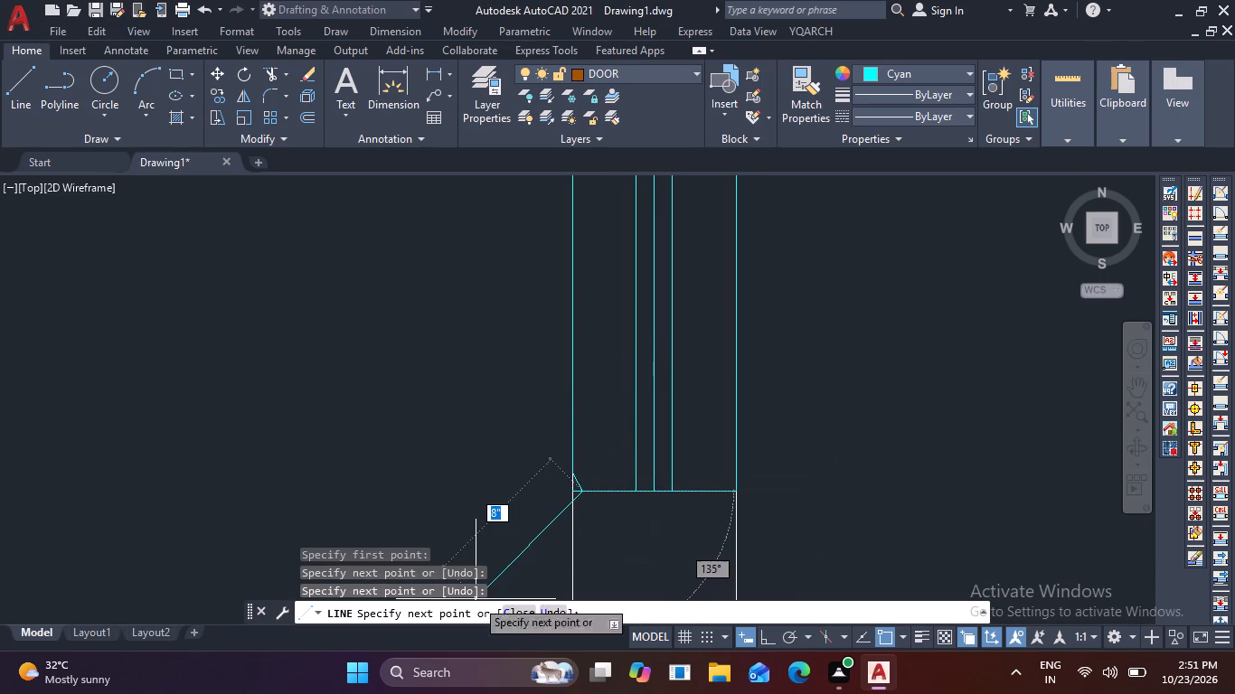
double_click(554, 610)
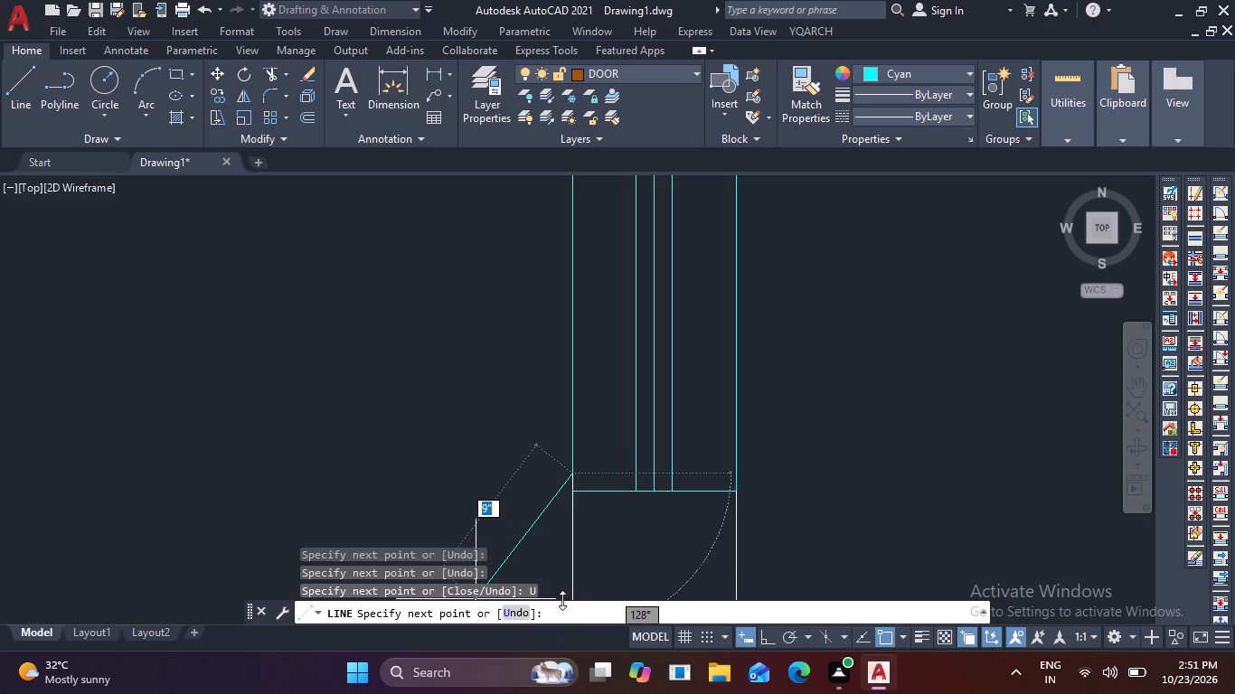
left_click(520, 613)
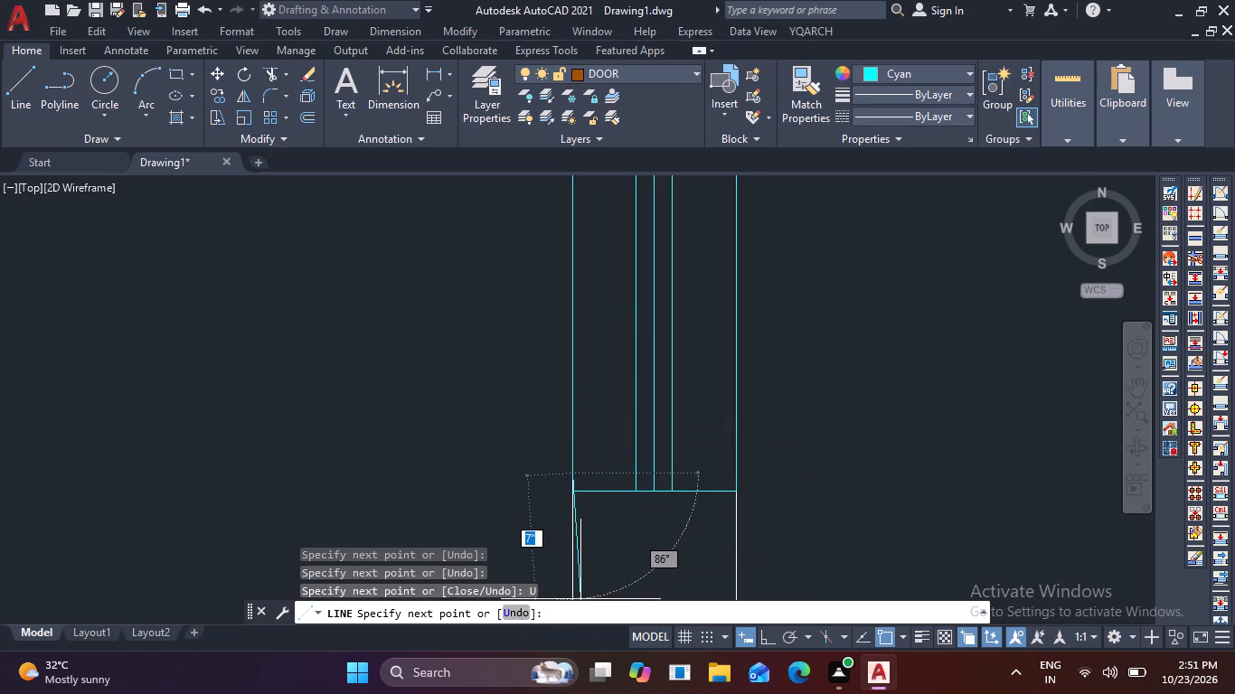
scroll(636, 437, "up", 4)
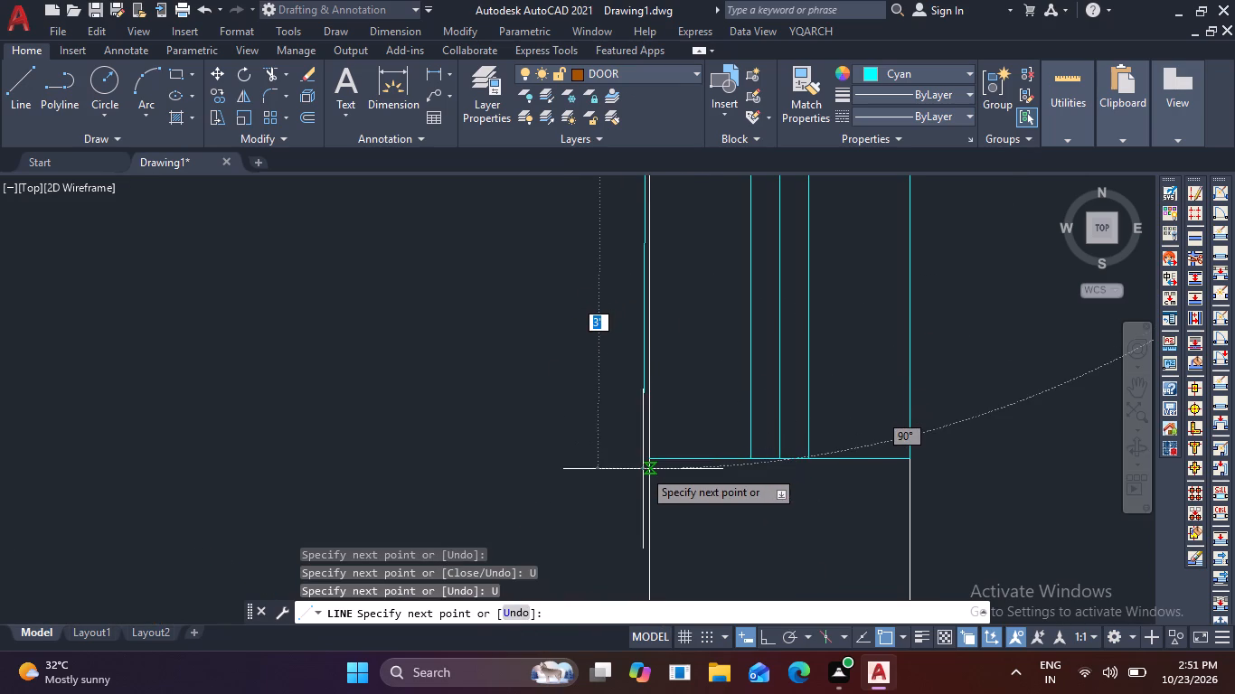
left_click(650, 460)
key("Escape")
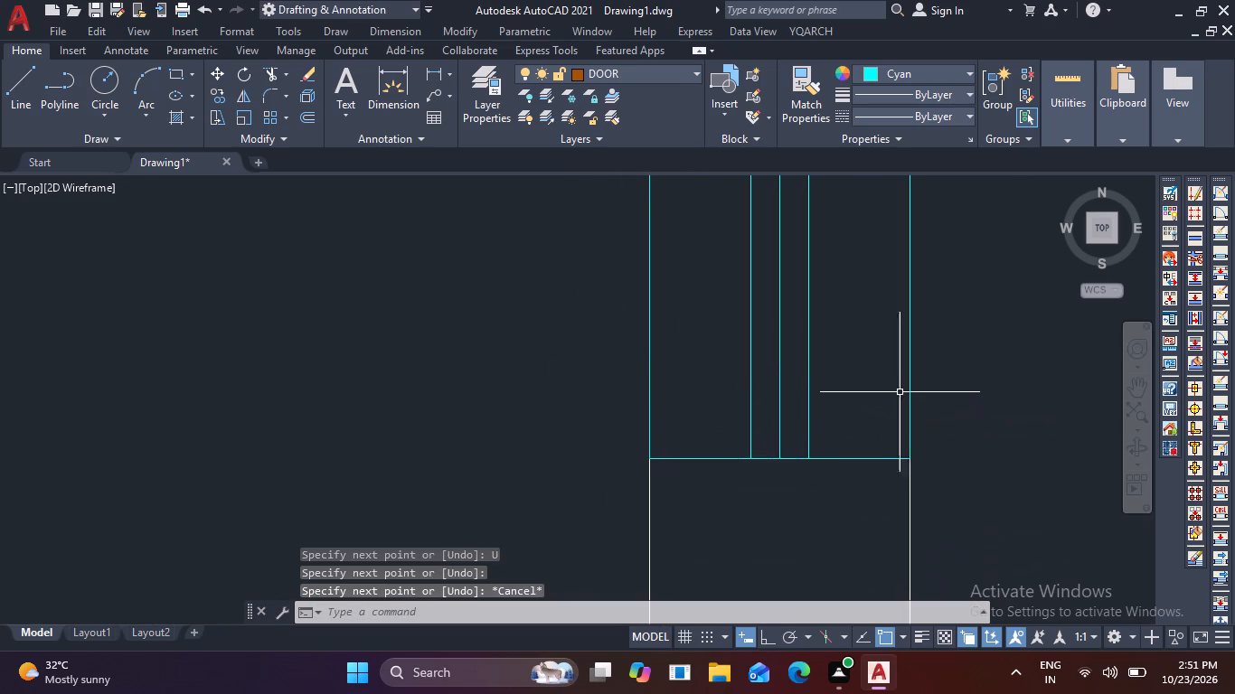
Draw a short cyan line across the top exterior wall above the small middle room, from its outer to its inner line.
scroll(932, 374, "down", 3)
middle_click_drag(972, 344, 793, 483)
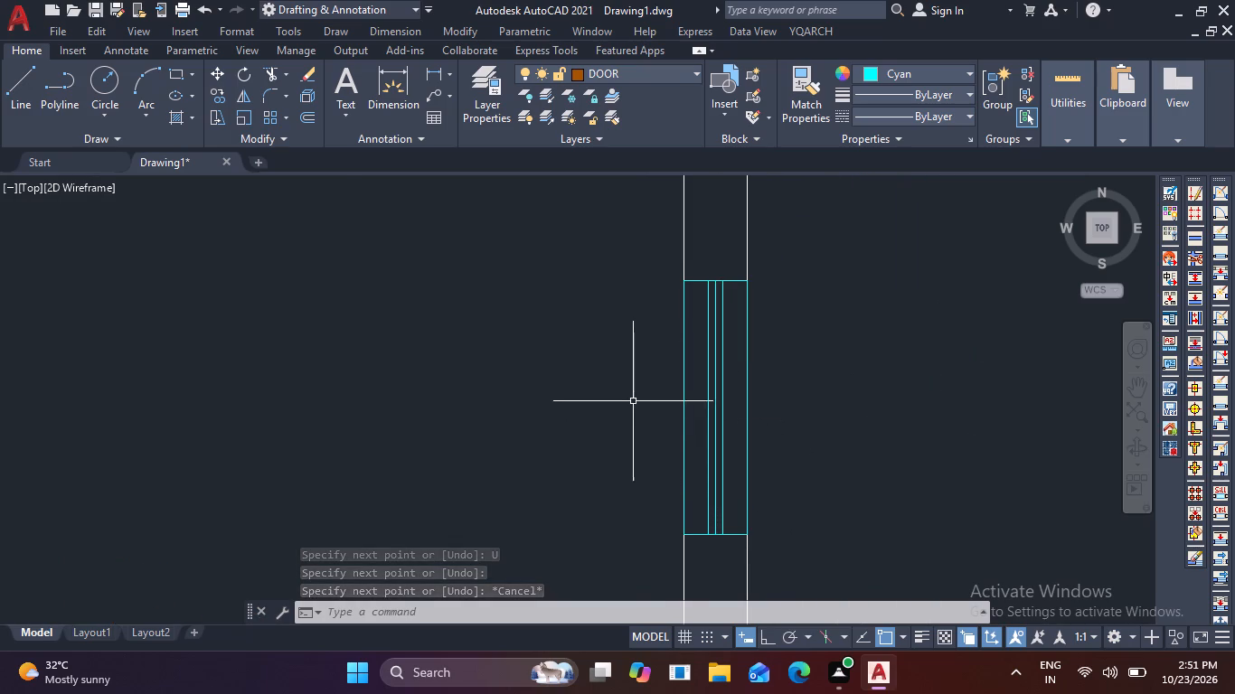
scroll(633, 401, "down", 5)
scroll(473, 372, "up", 1)
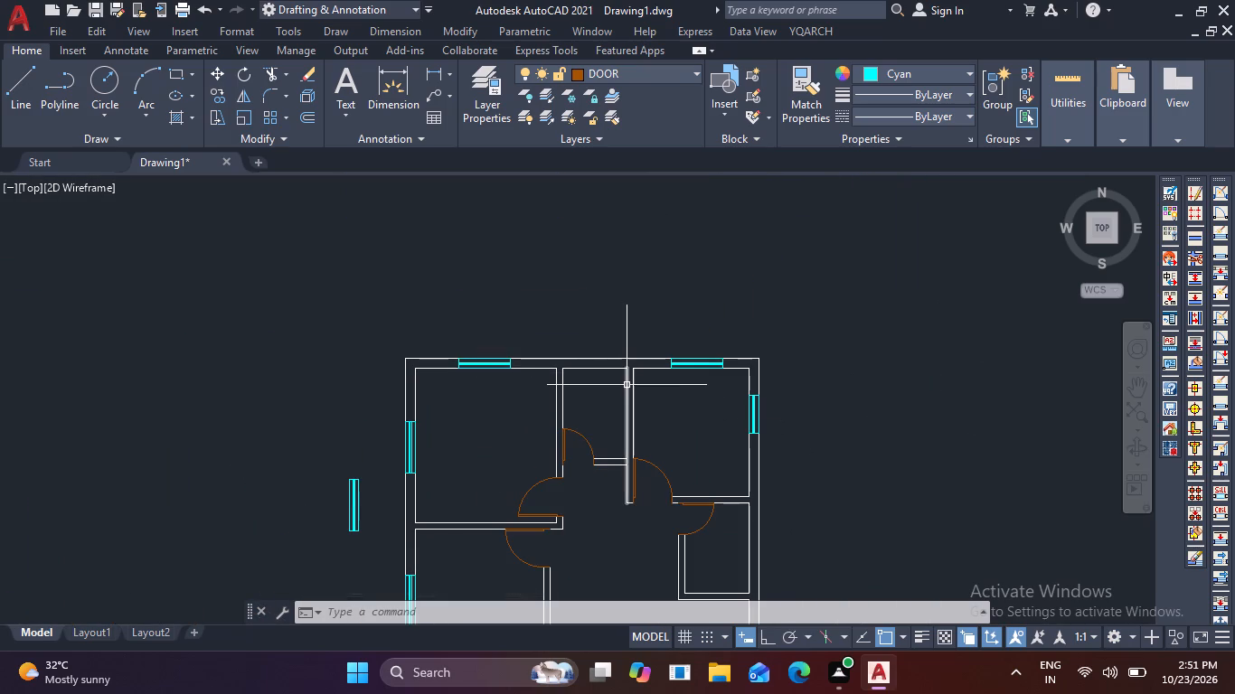
key("l")
key("space")
scroll(576, 361, "up", 4)
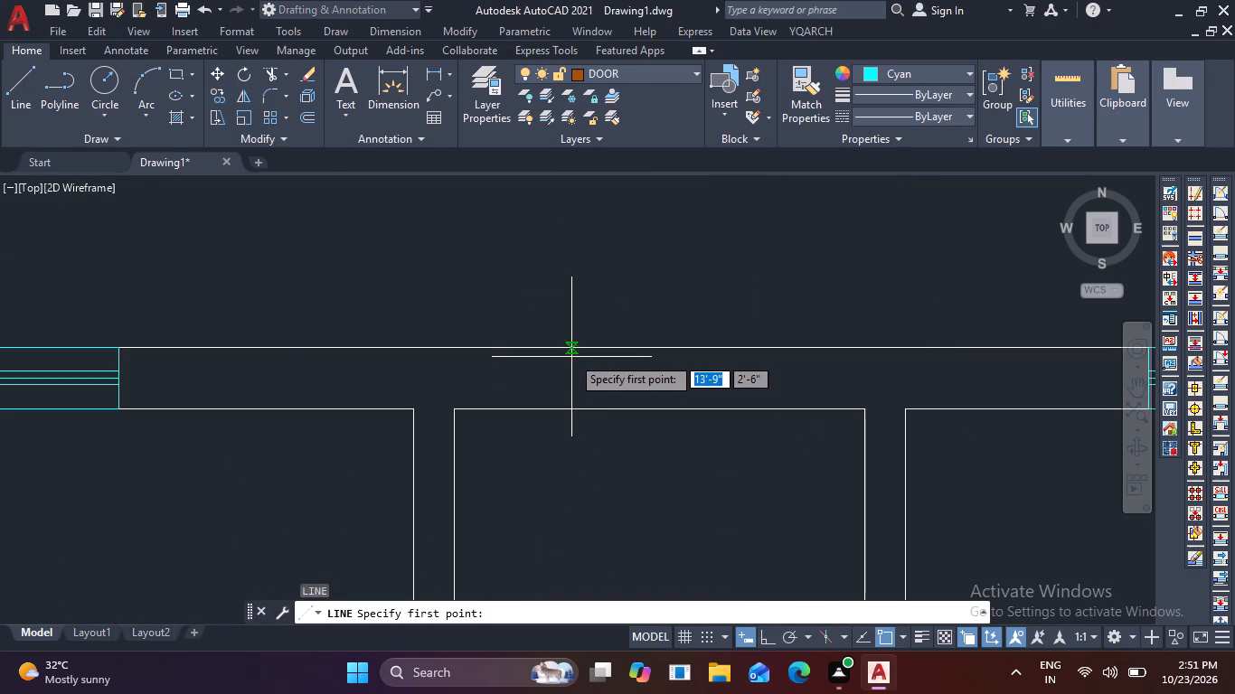
left_click(552, 348)
left_click(551, 415)
key("space")
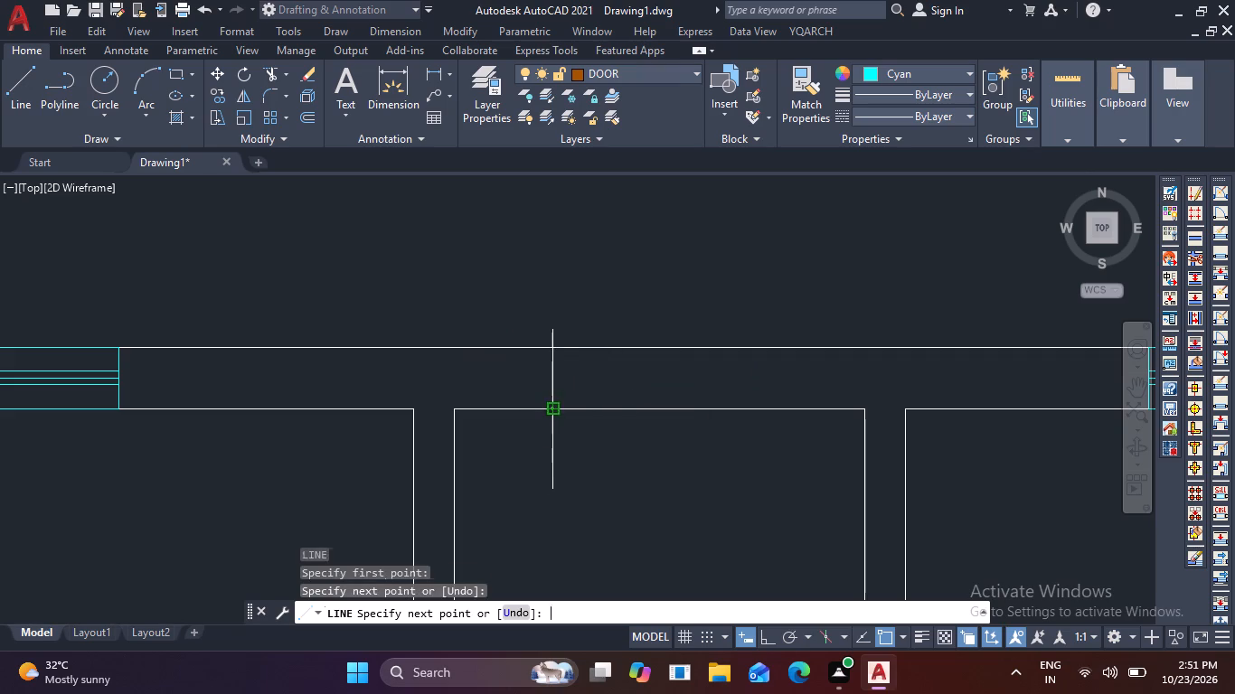
key("space")
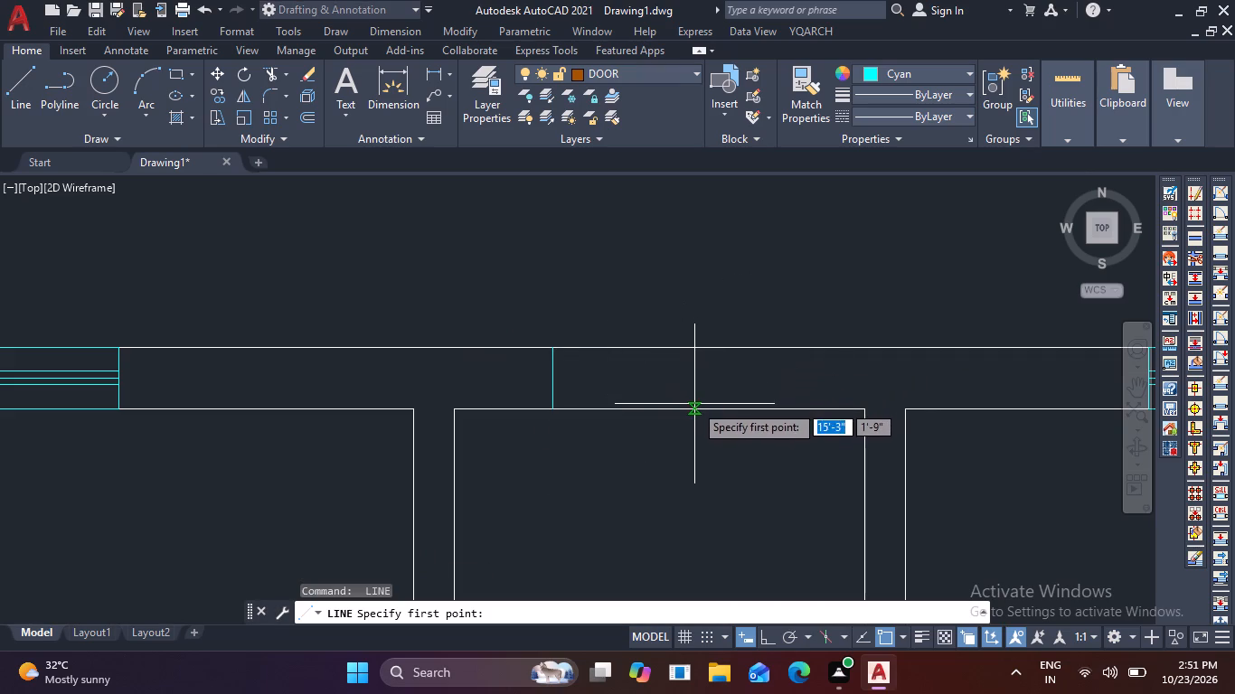
key("Escape")
Offset the short cyan line above the small middle room 2' to the right within the top exterior wall.
key("o")
key("space")
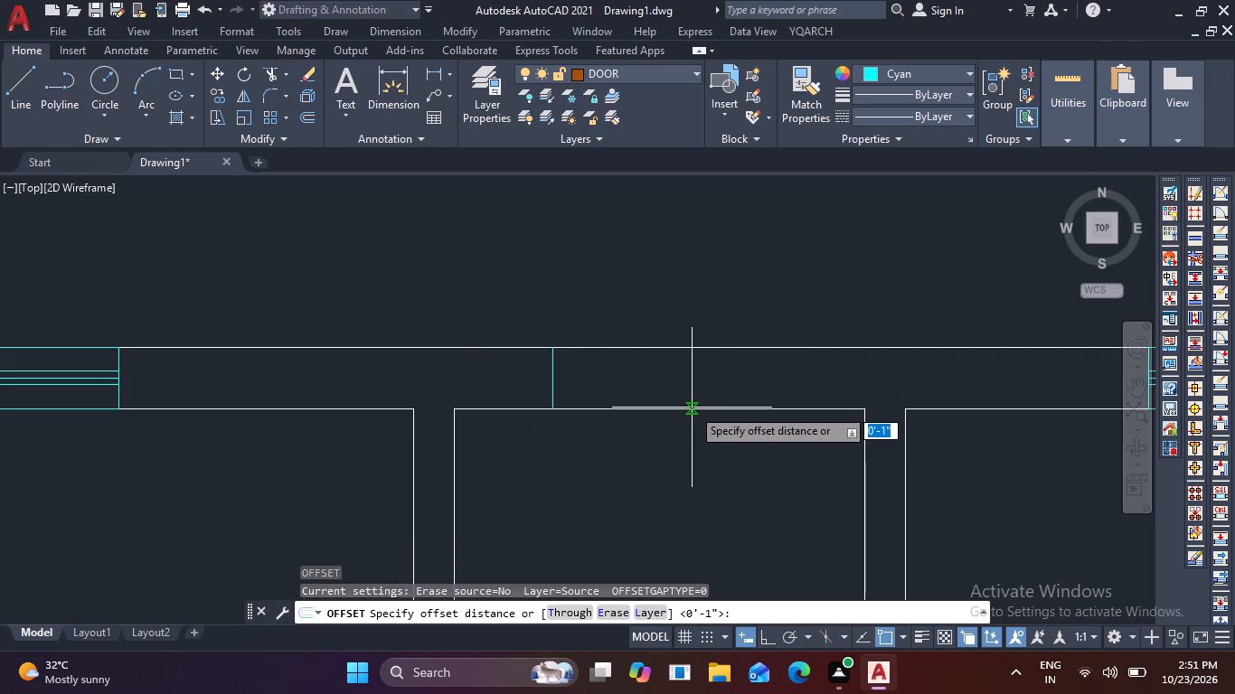
key("2")
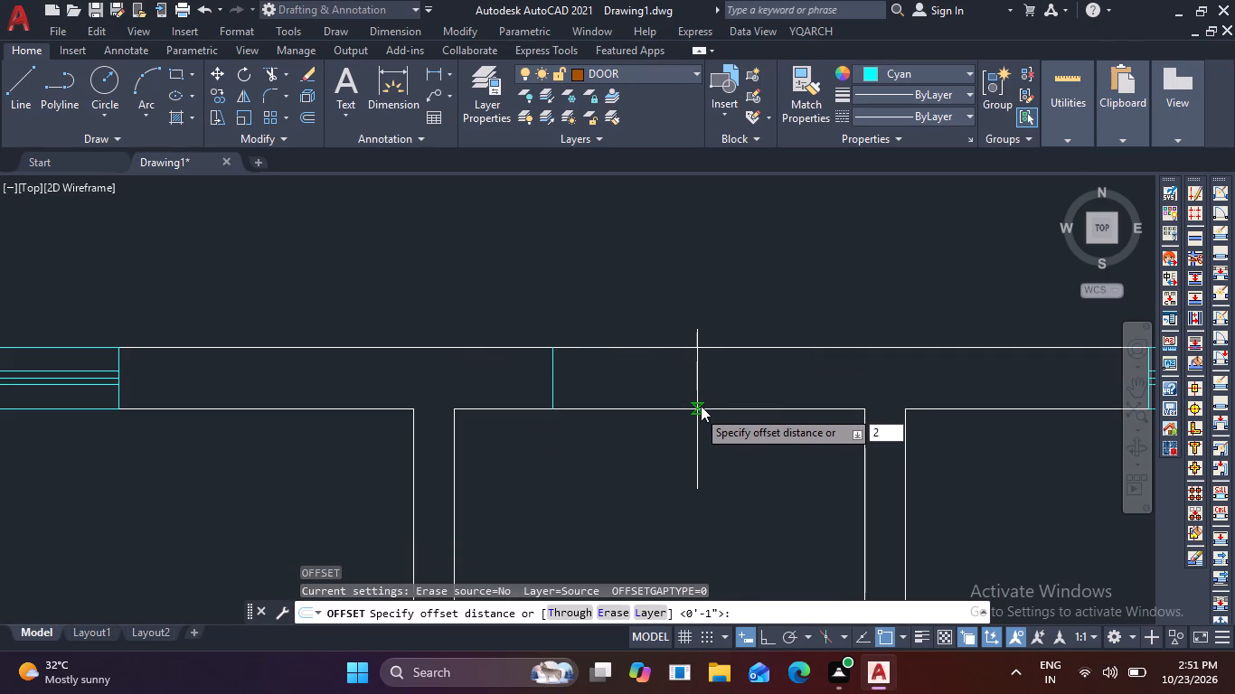
key("apostrophe")
key("space")
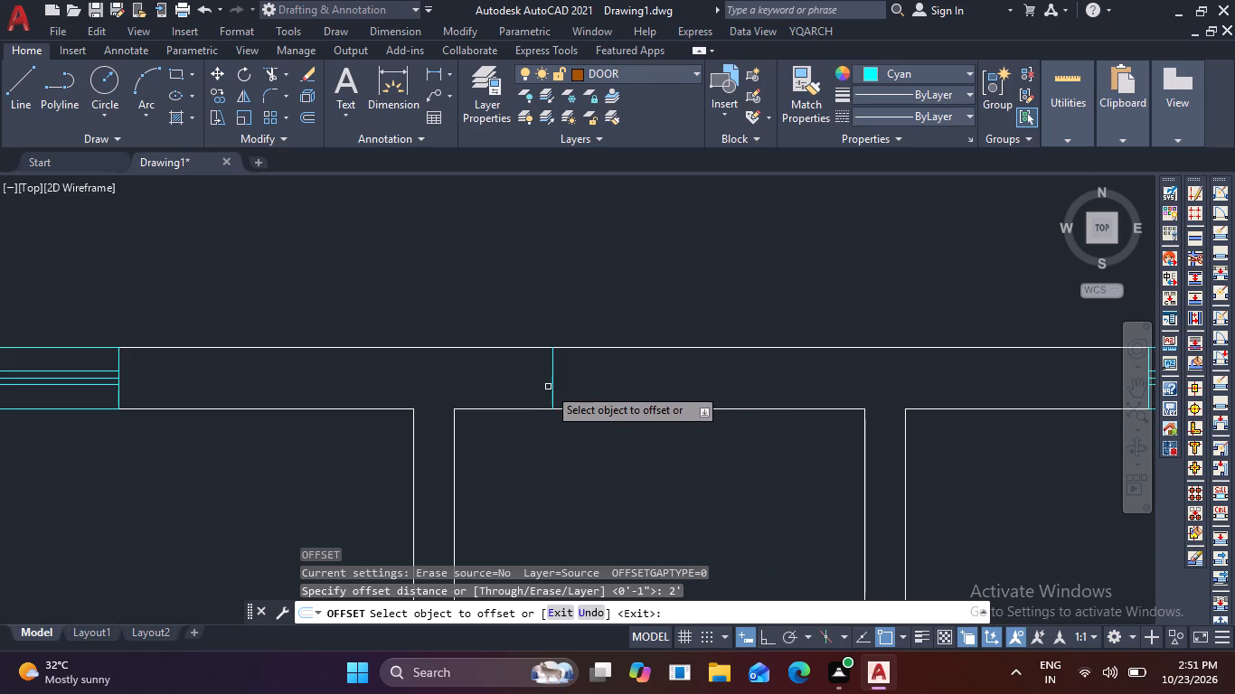
left_click(549, 387)
left_click(556, 389)
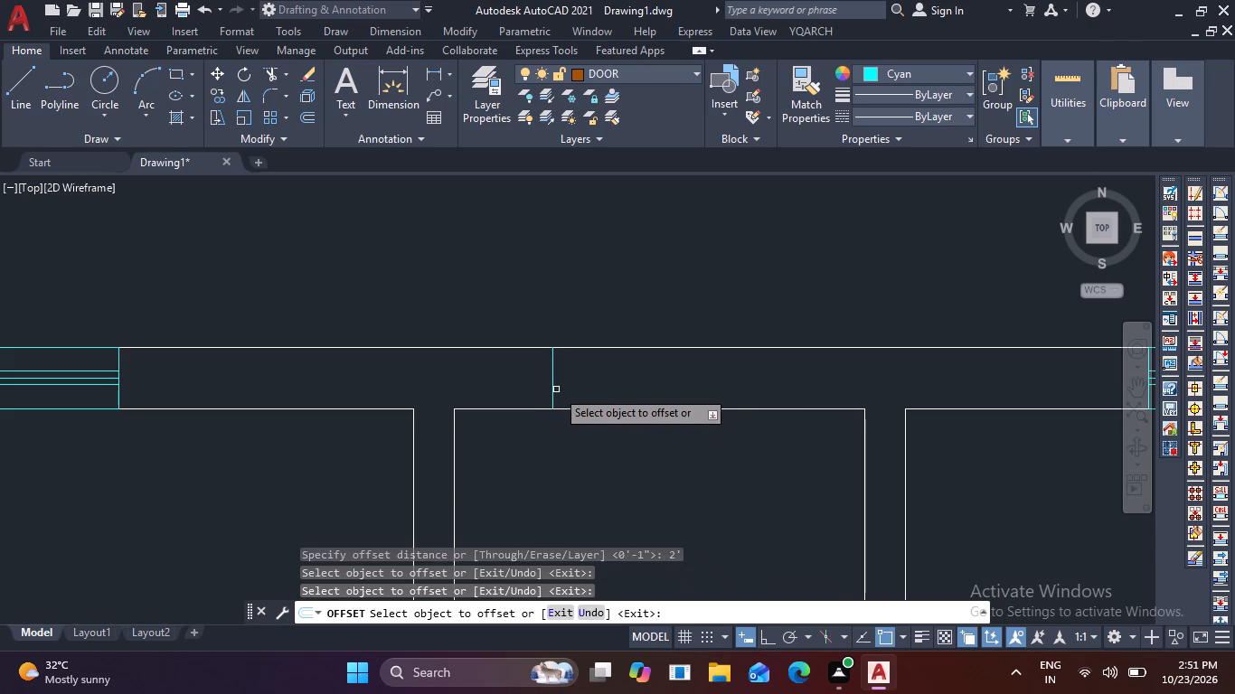
left_click(552, 389)
left_click(763, 392)
key("Escape")
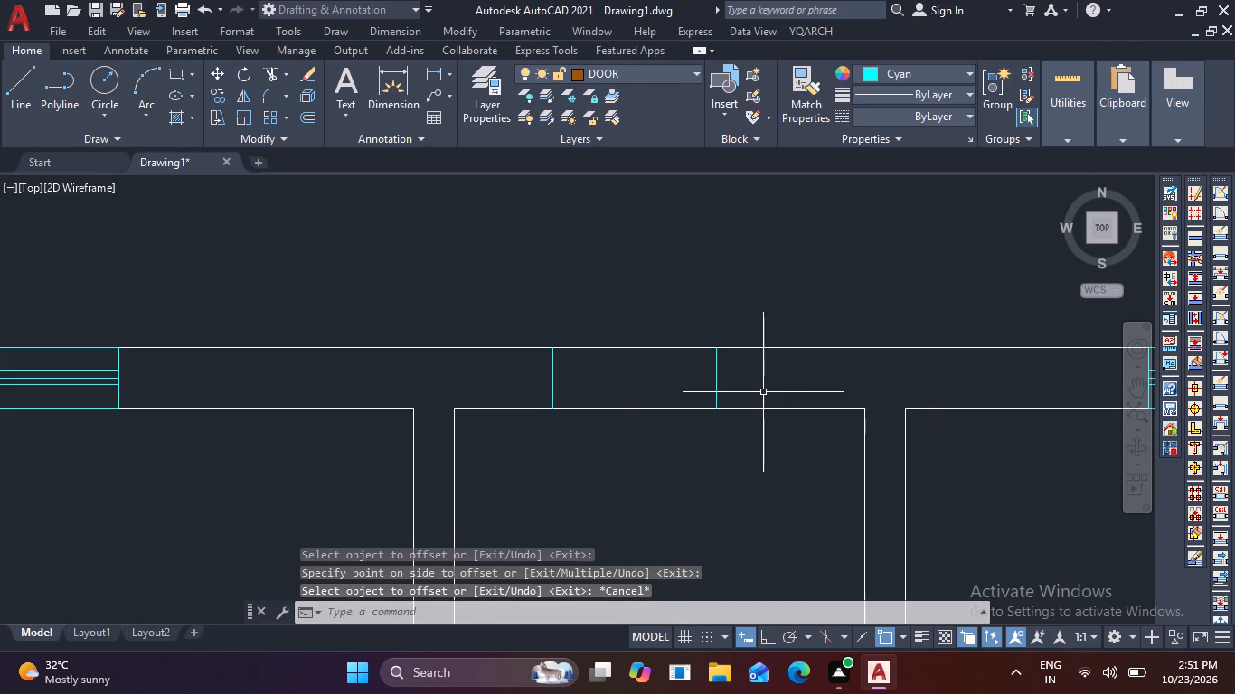
Draw cyan lines along the top wall's outer and inner lines between the two short lines above the small middle room.
type("L")
key("space")
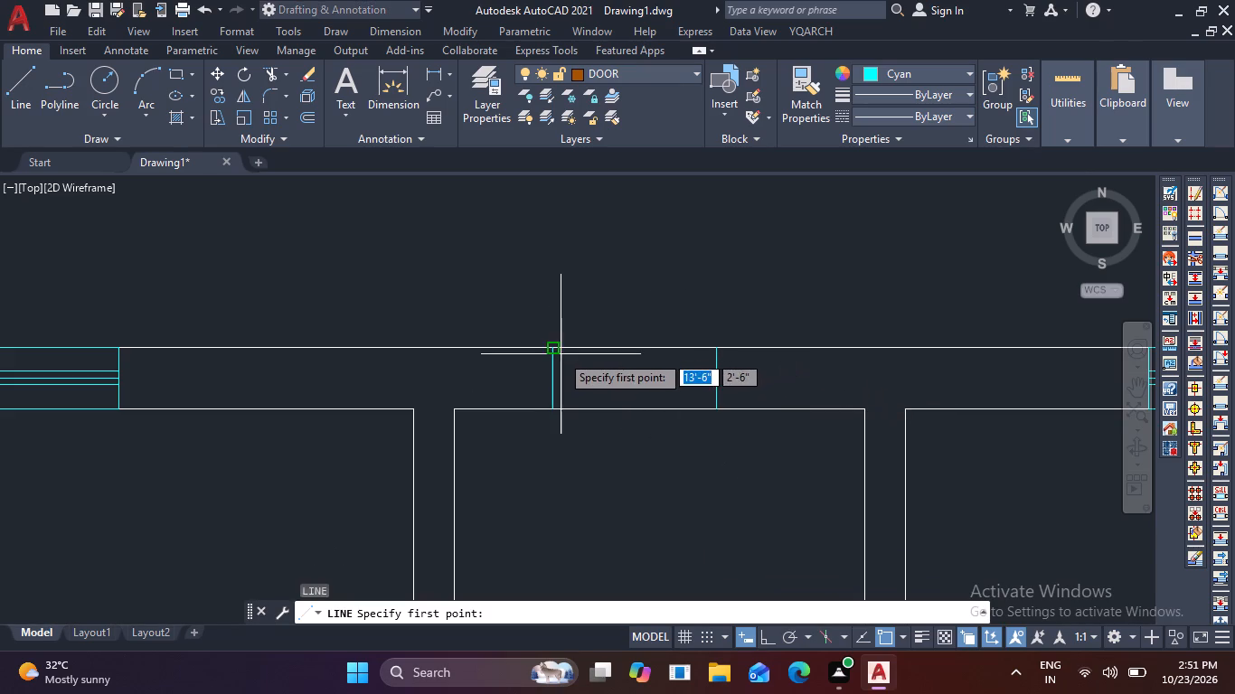
left_click(552, 352)
left_click(724, 349)
key("space")
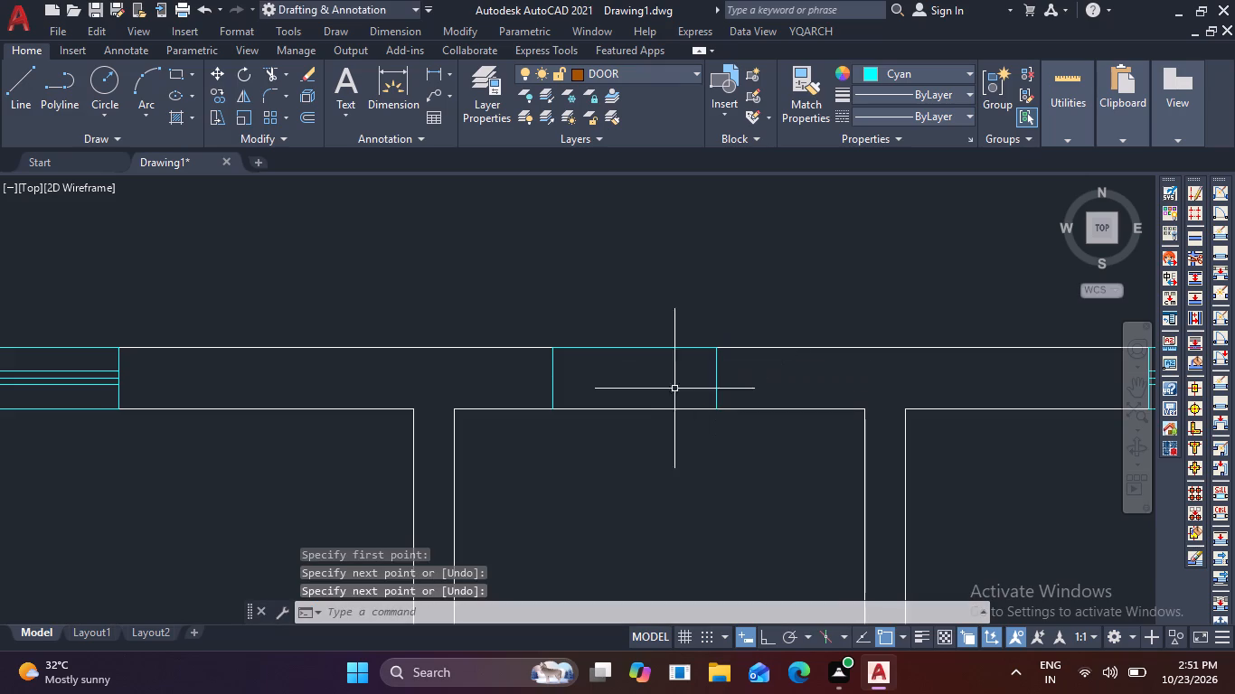
key("space")
key("space")
key("space")
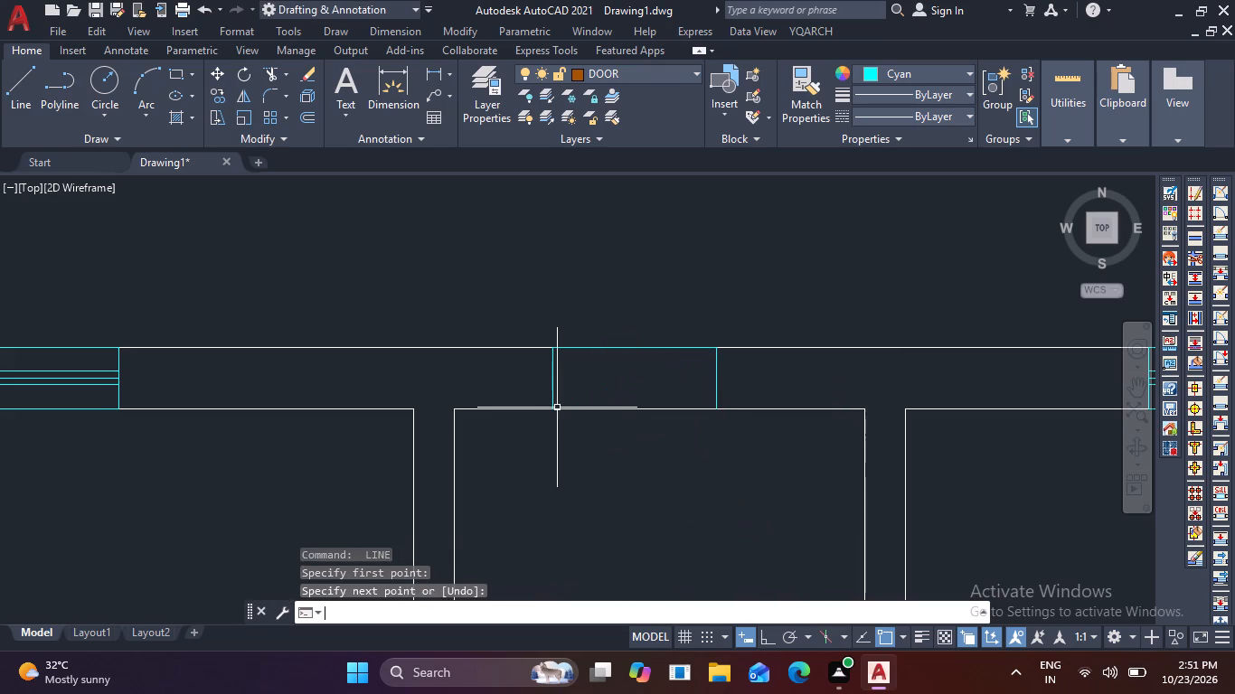
key("space")
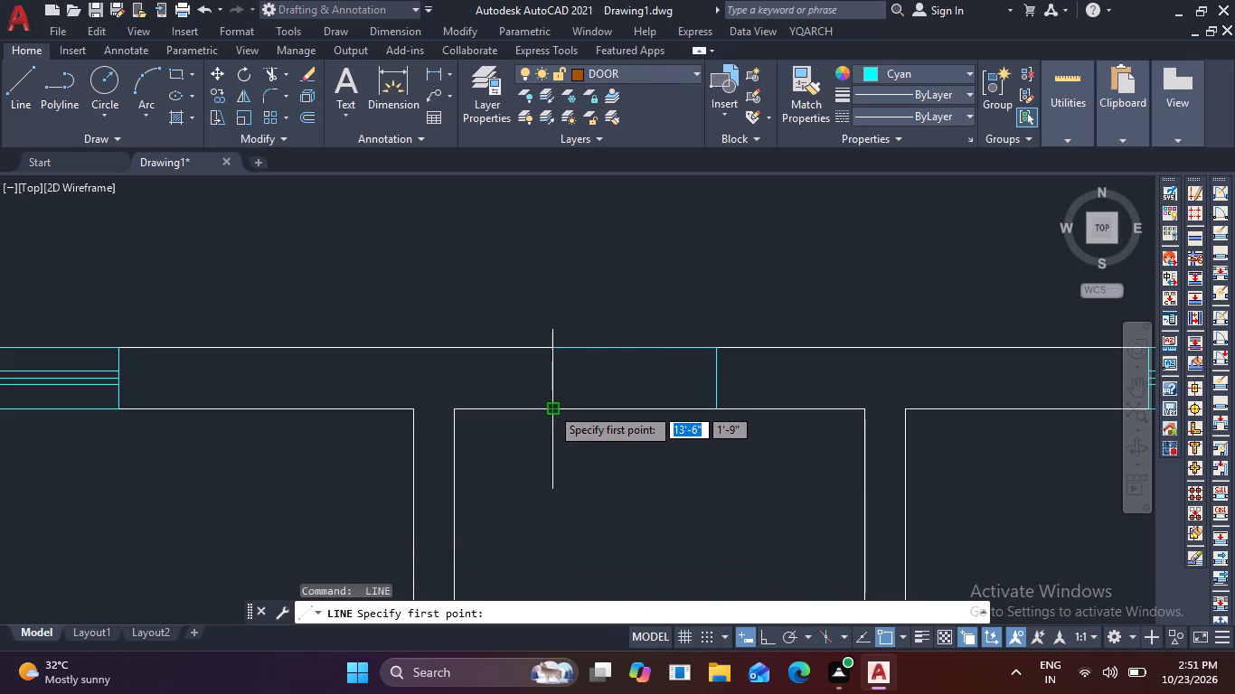
left_click(551, 407)
left_click(714, 406)
key("space")
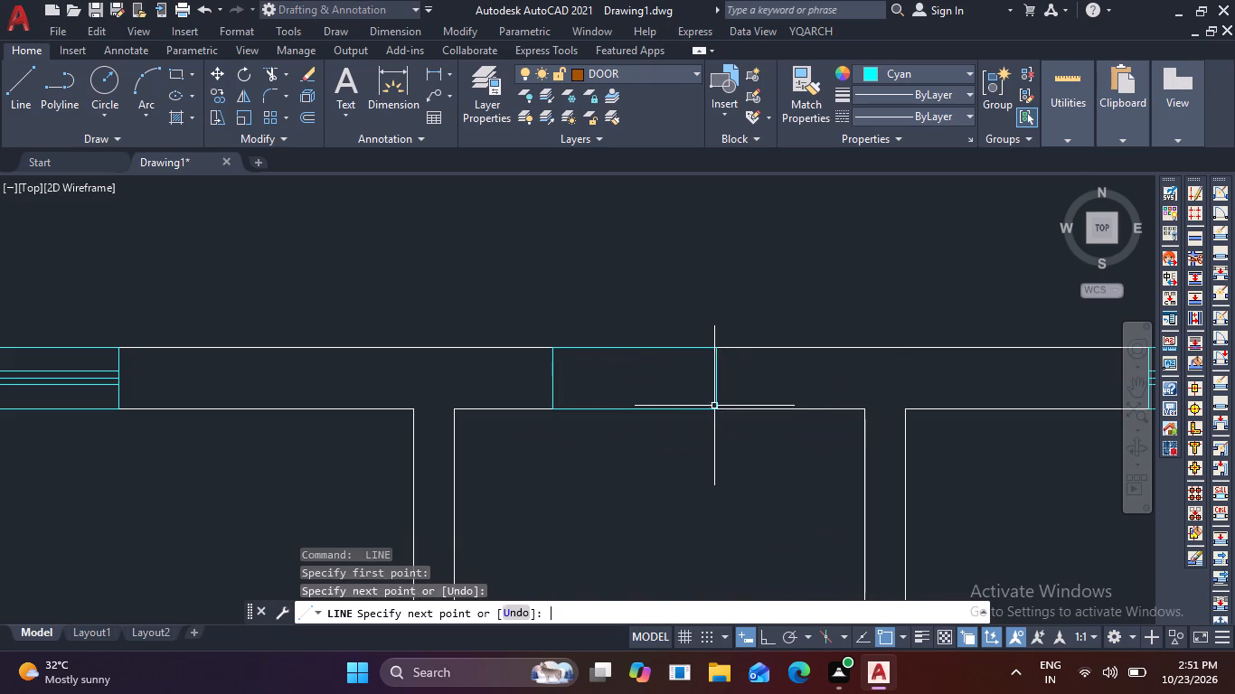
Draw a cyan centre line between the midpoints of the two short end lines of the window above the small middle room.
key("space")
left_click(553, 379)
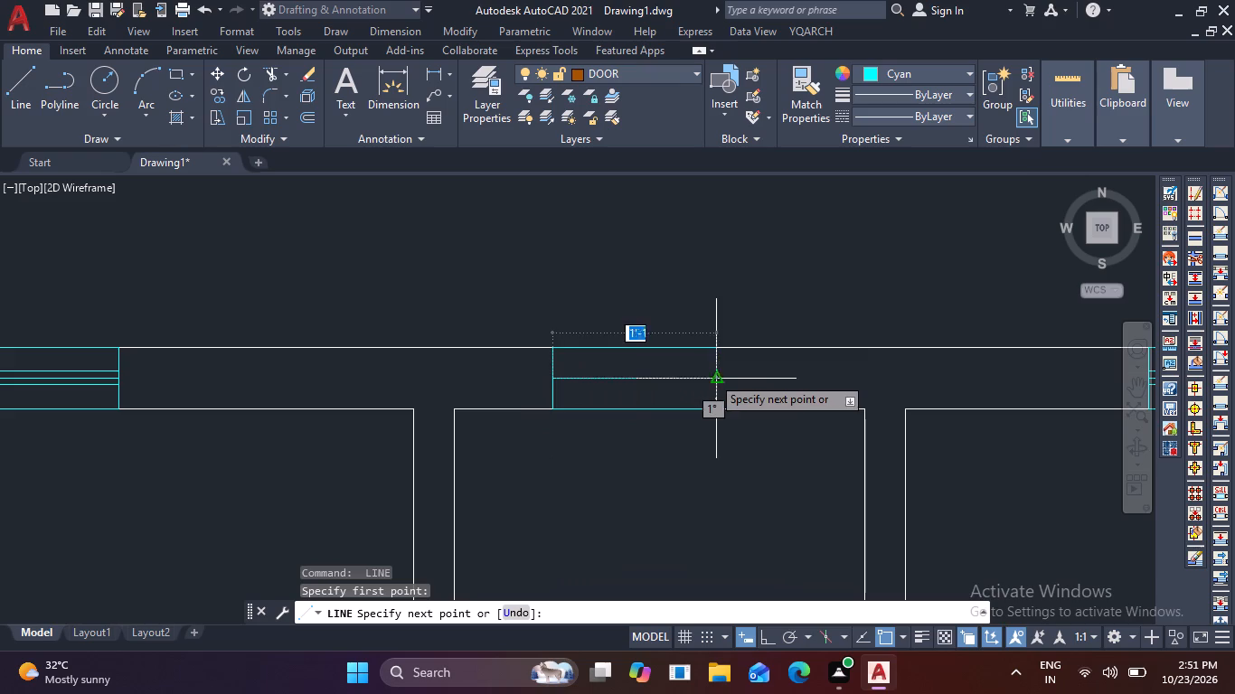
left_click(722, 376)
key("space")
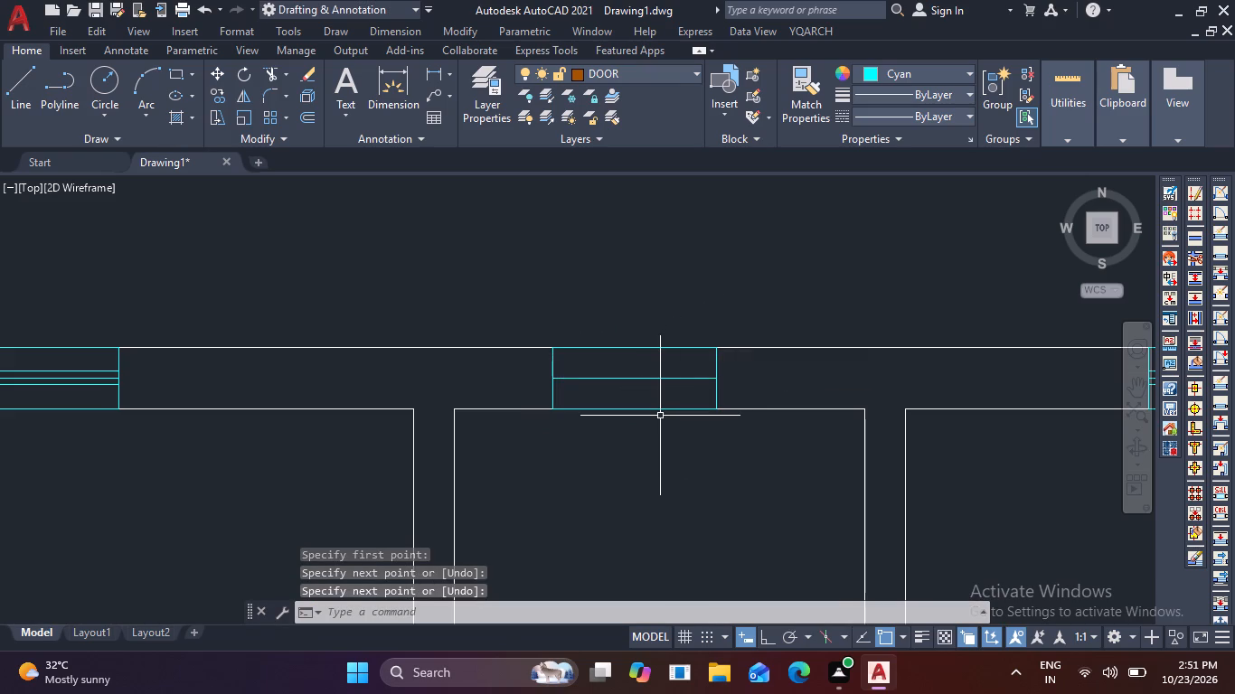
key("Escape")
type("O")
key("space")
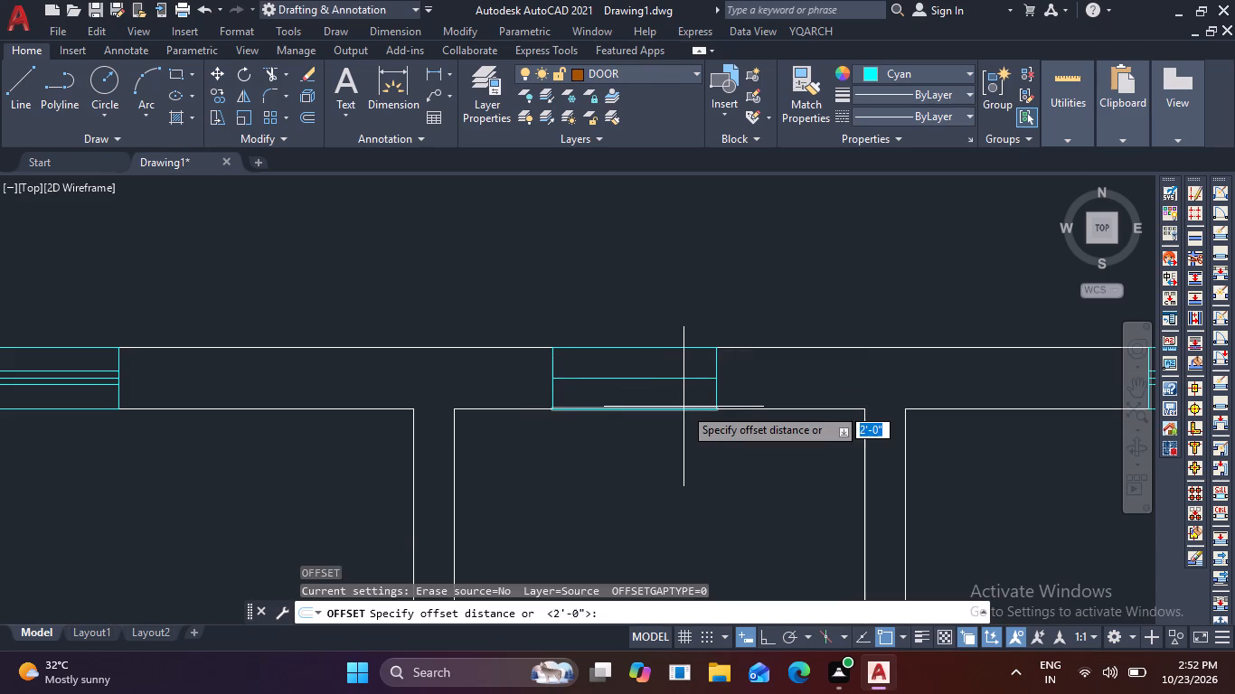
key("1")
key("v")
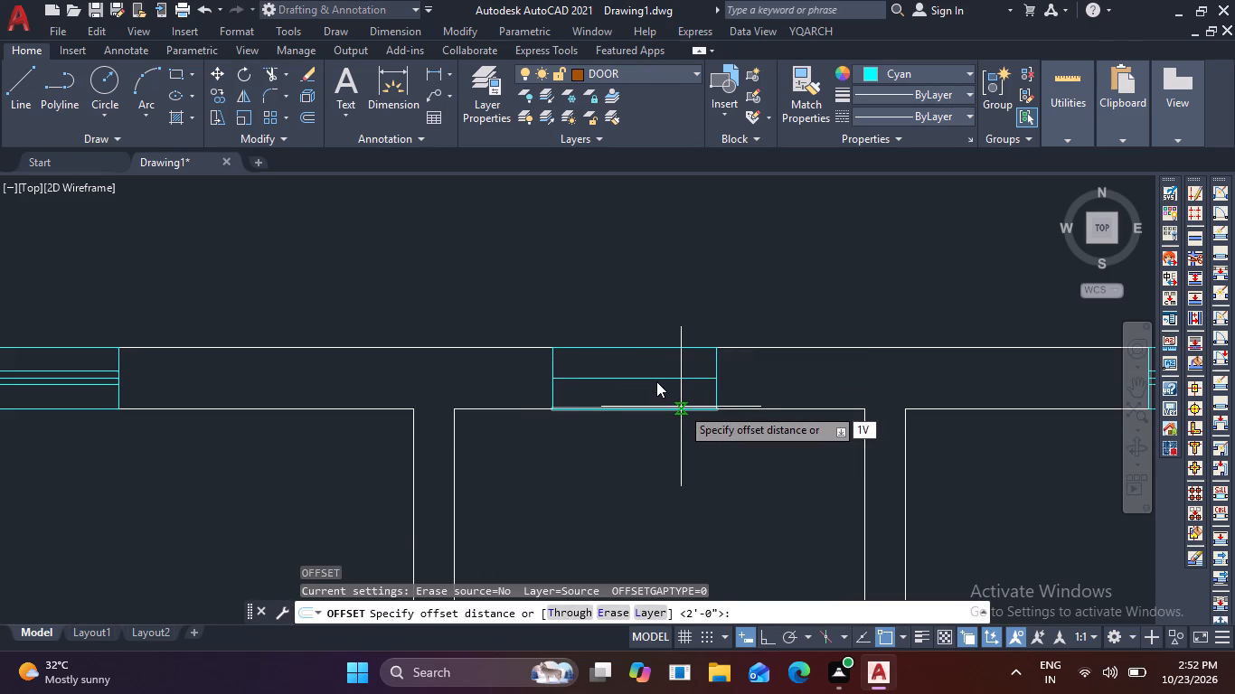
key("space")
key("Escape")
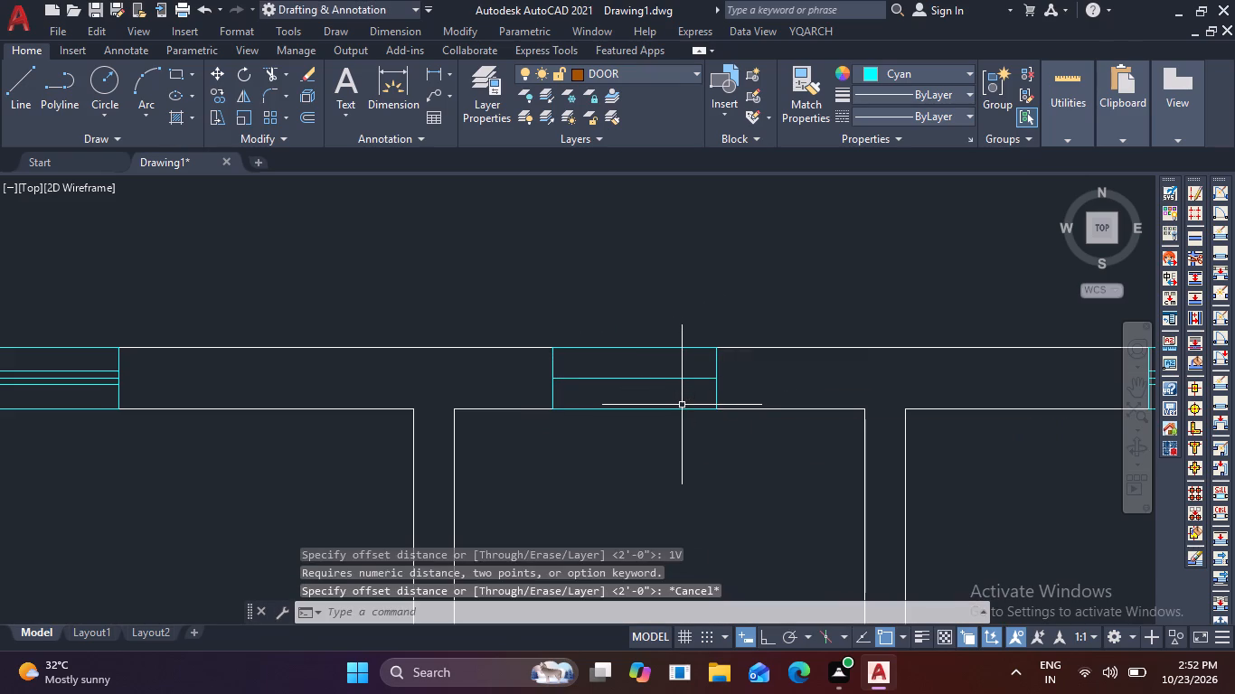
Offset the centre line of the window above the small middle room 1" to both sides.
type("O")
key("space")
type("1")
key("space")
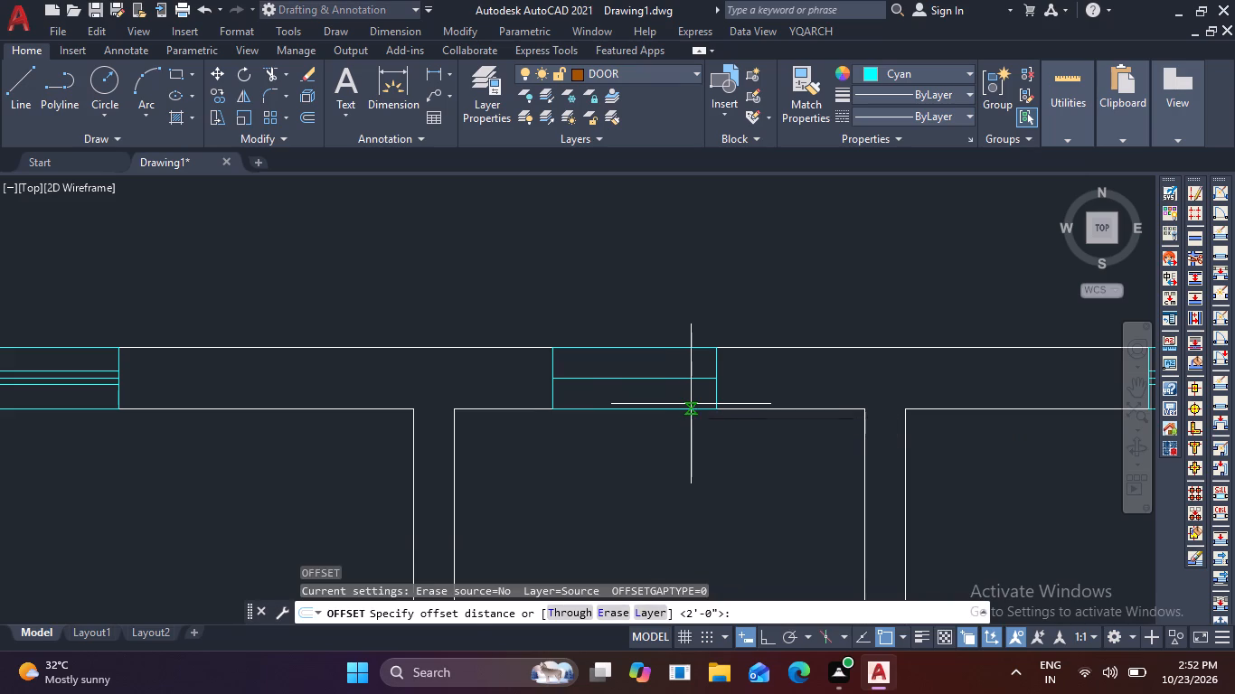
left_click(690, 378)
left_click(705, 319)
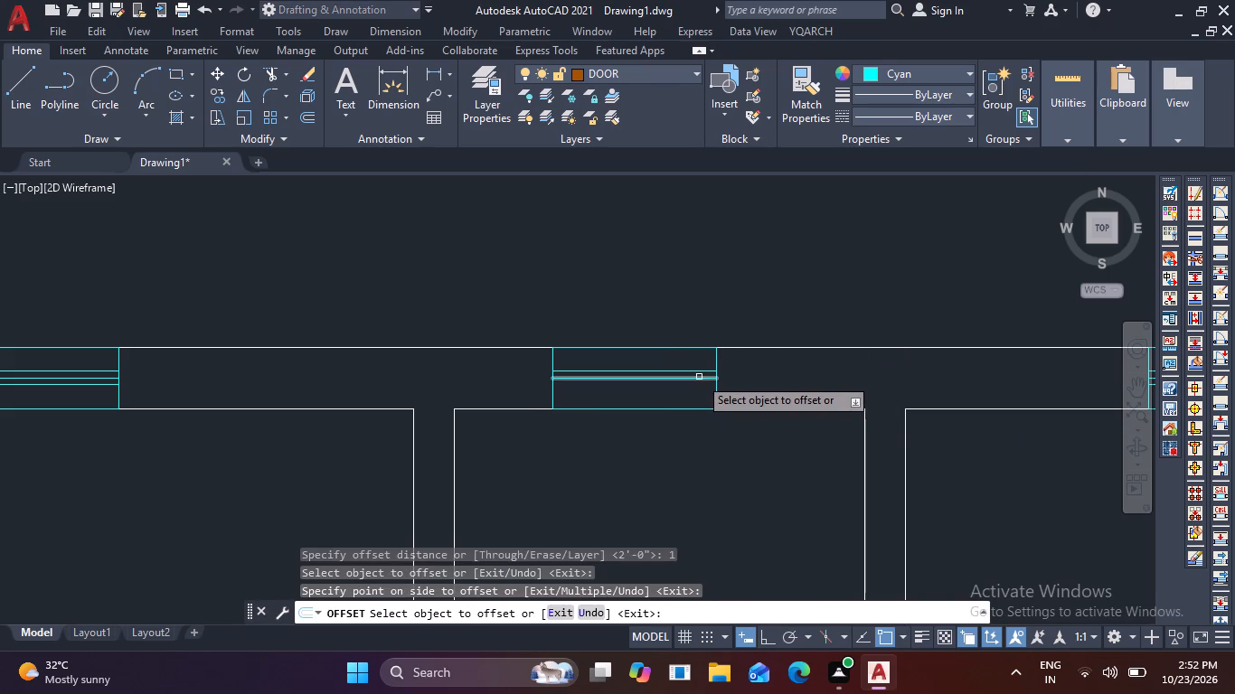
left_click(699, 377)
left_click(689, 427)
key("Escape")
Copy the complete 2' window above the small middle room to the empty space outside the right exterior wall.
left_click(776, 390)
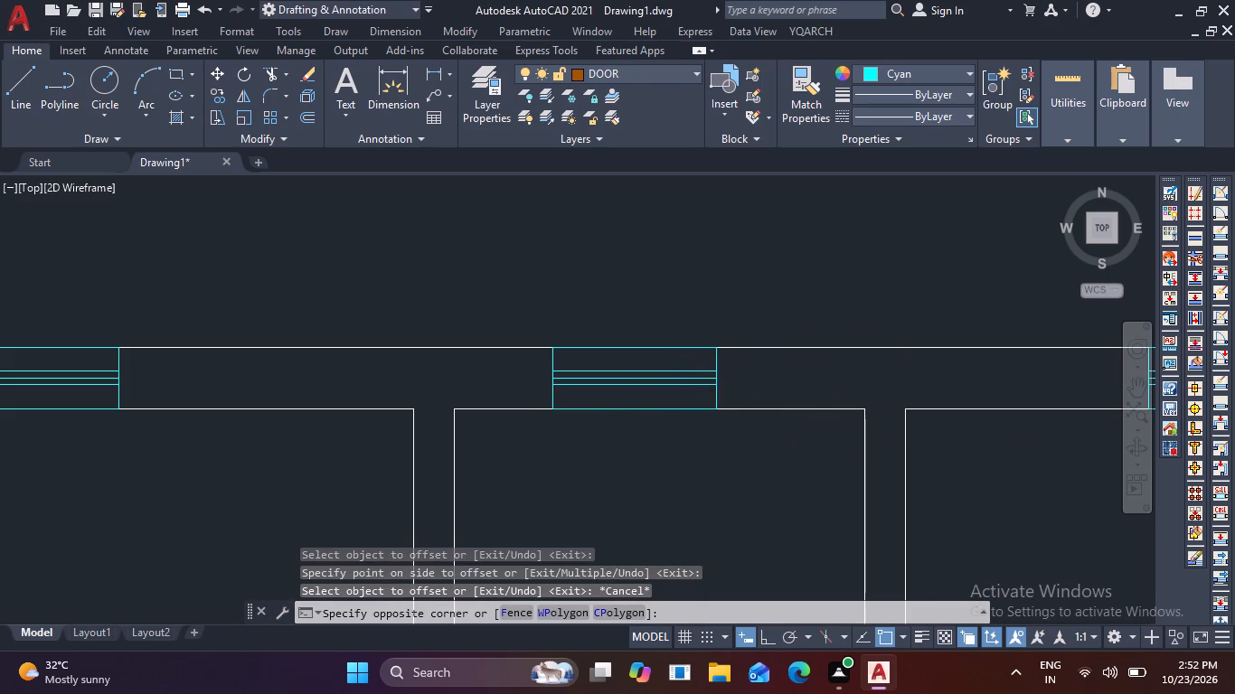
left_click(526, 367)
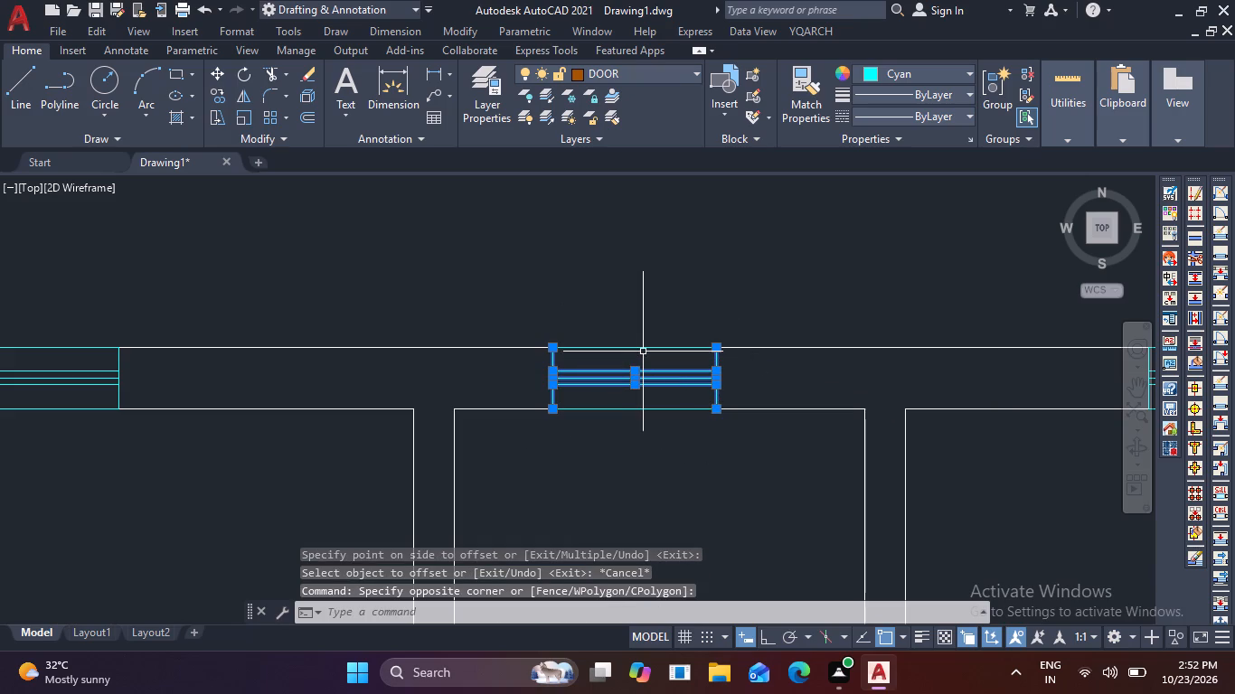
left_click(645, 350)
left_click(654, 413)
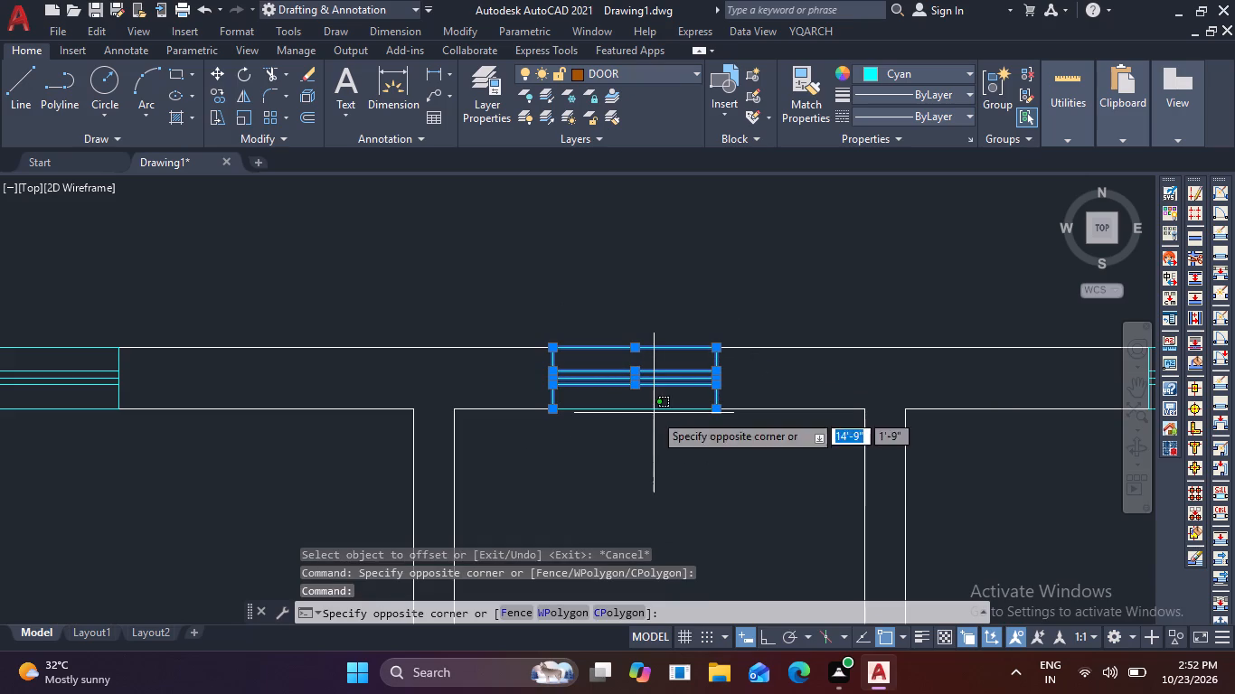
left_click(663, 397)
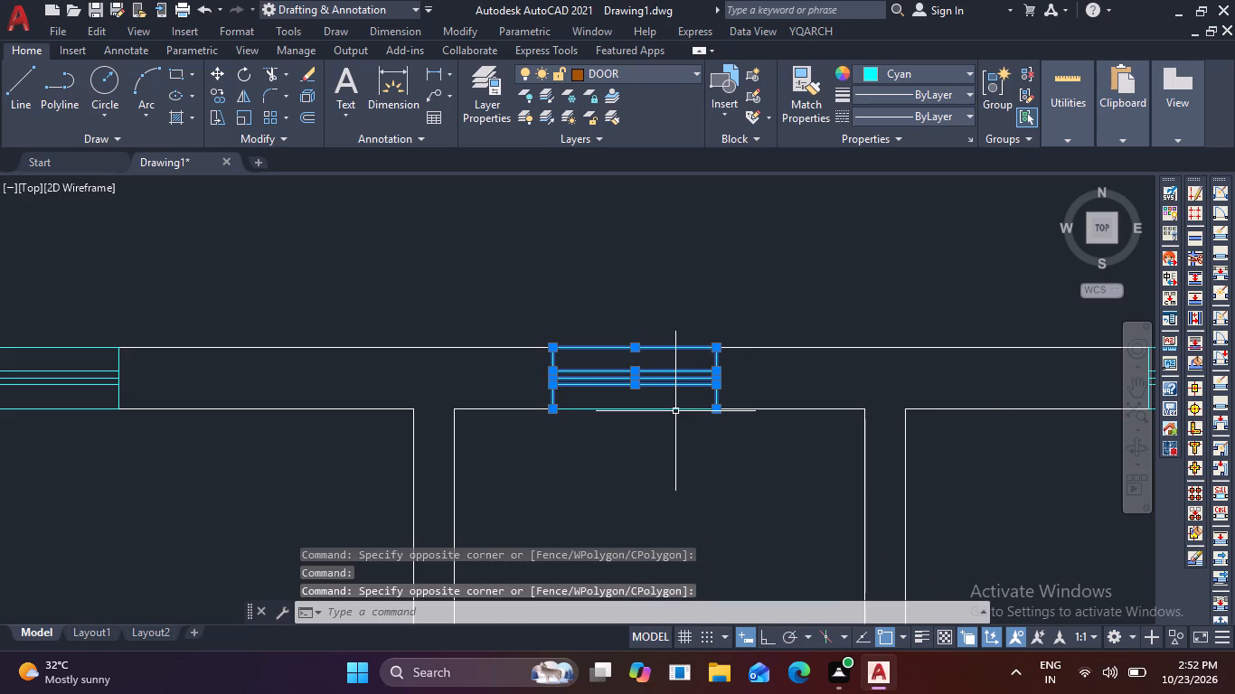
left_click(675, 409)
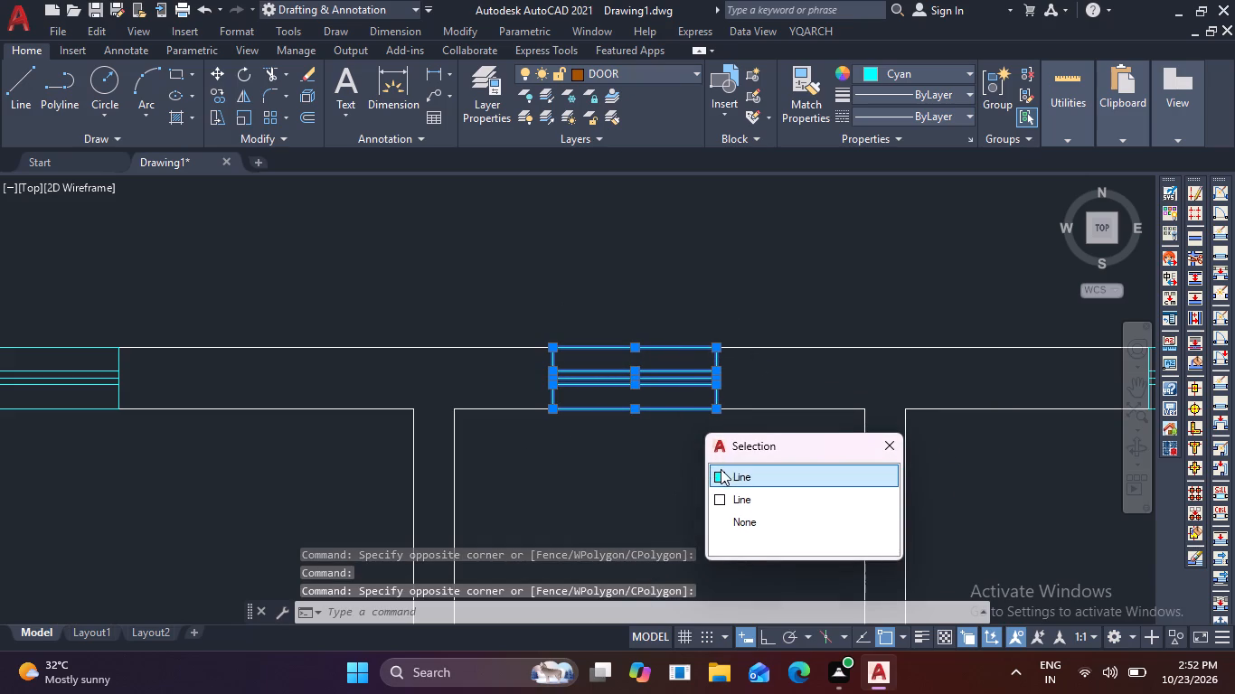
left_click(721, 476)
type("CO")
key("space")
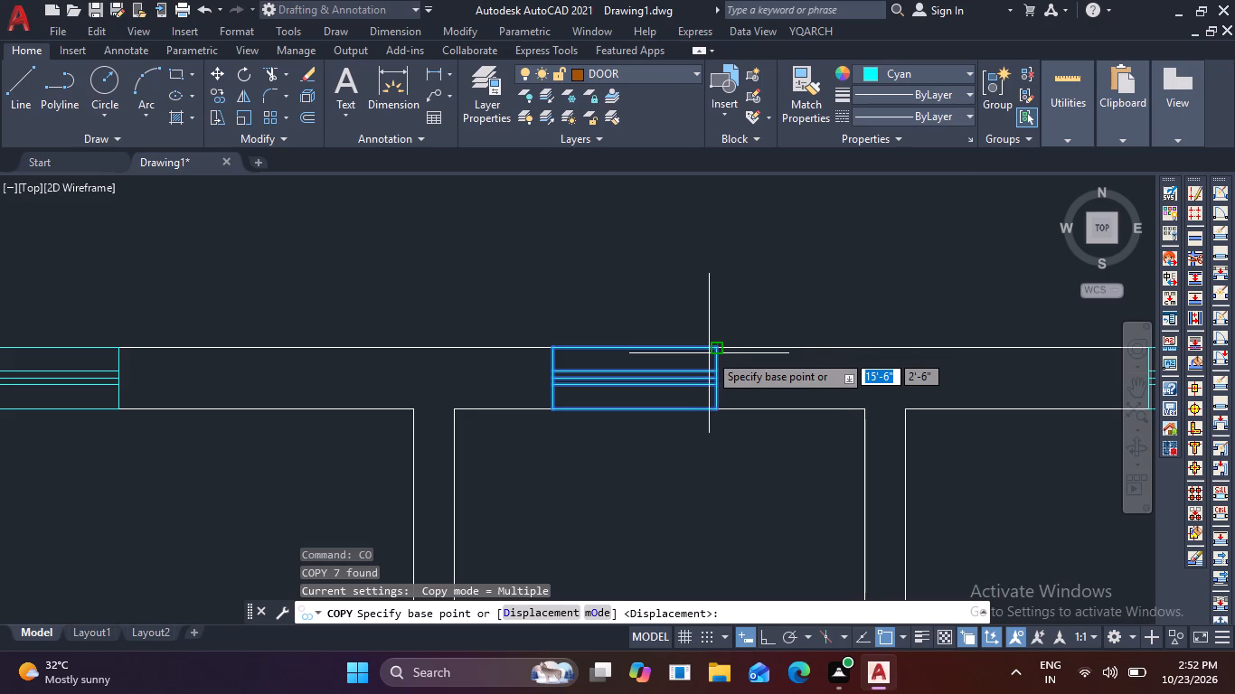
left_click(722, 344)
scroll(838, 384, "down", 2)
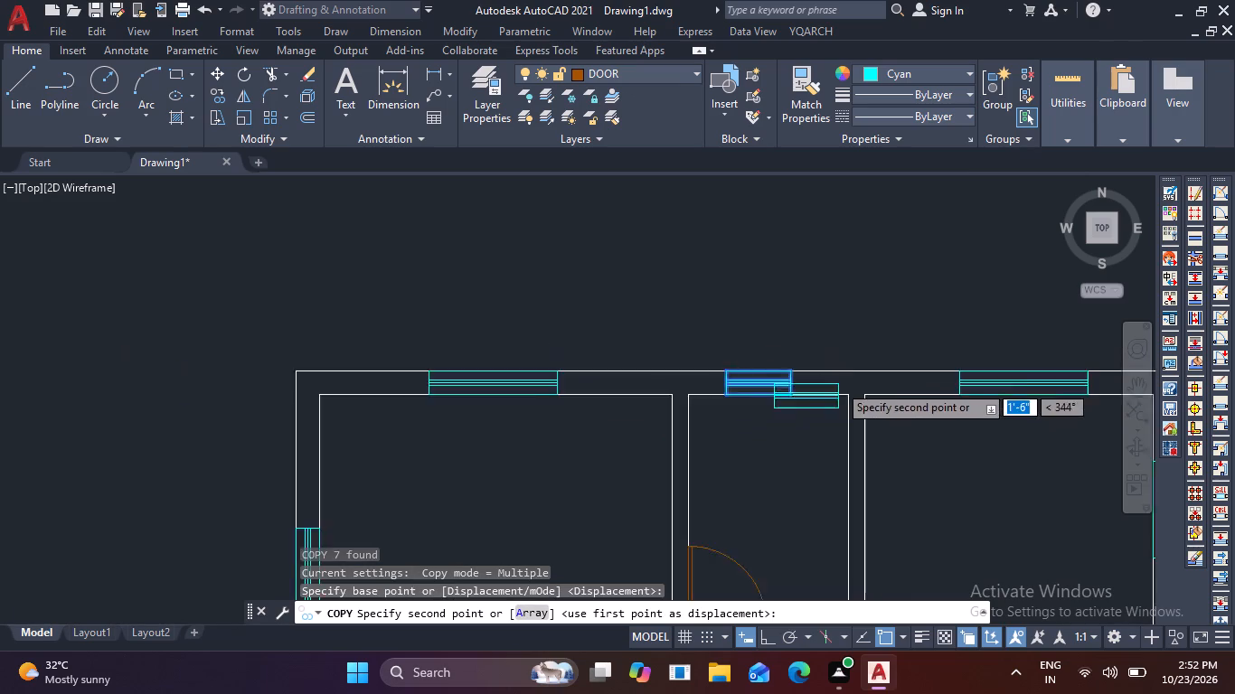
scroll(838, 384, "down", 1)
middle_click_drag(705, 358, 599, 278)
middle_click_drag(853, 411, 669, 247)
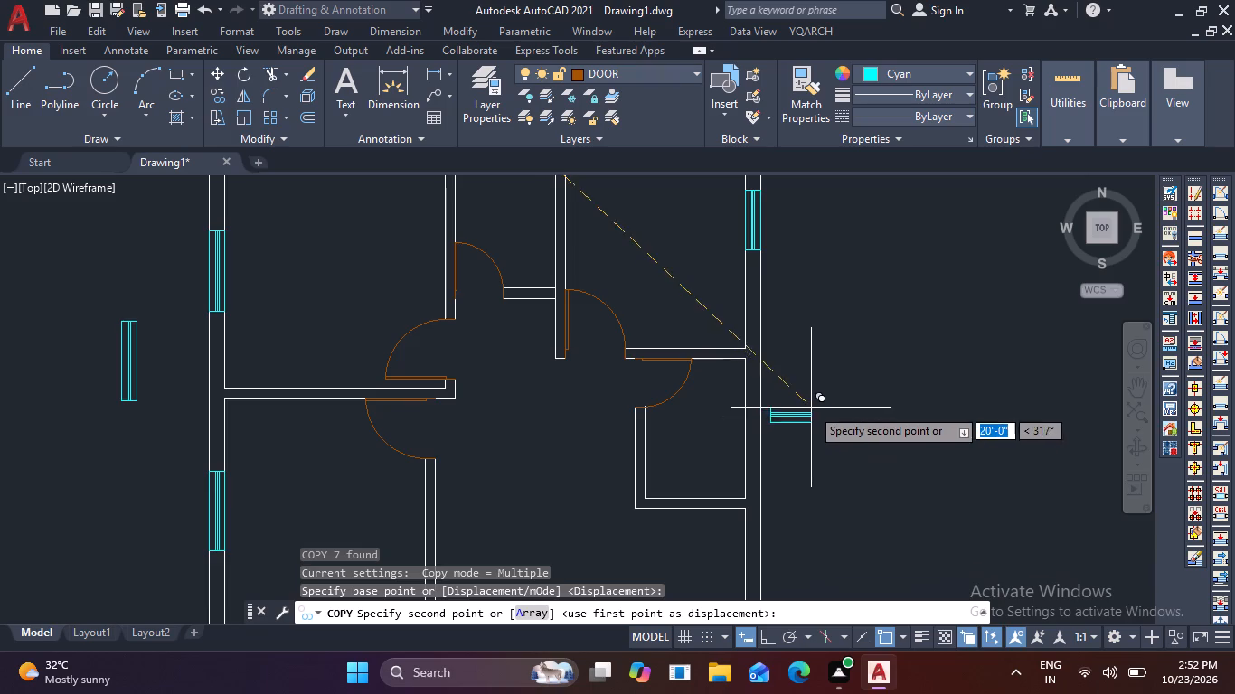
scroll(811, 408, "up", 2)
left_click(865, 404)
key("Escape")
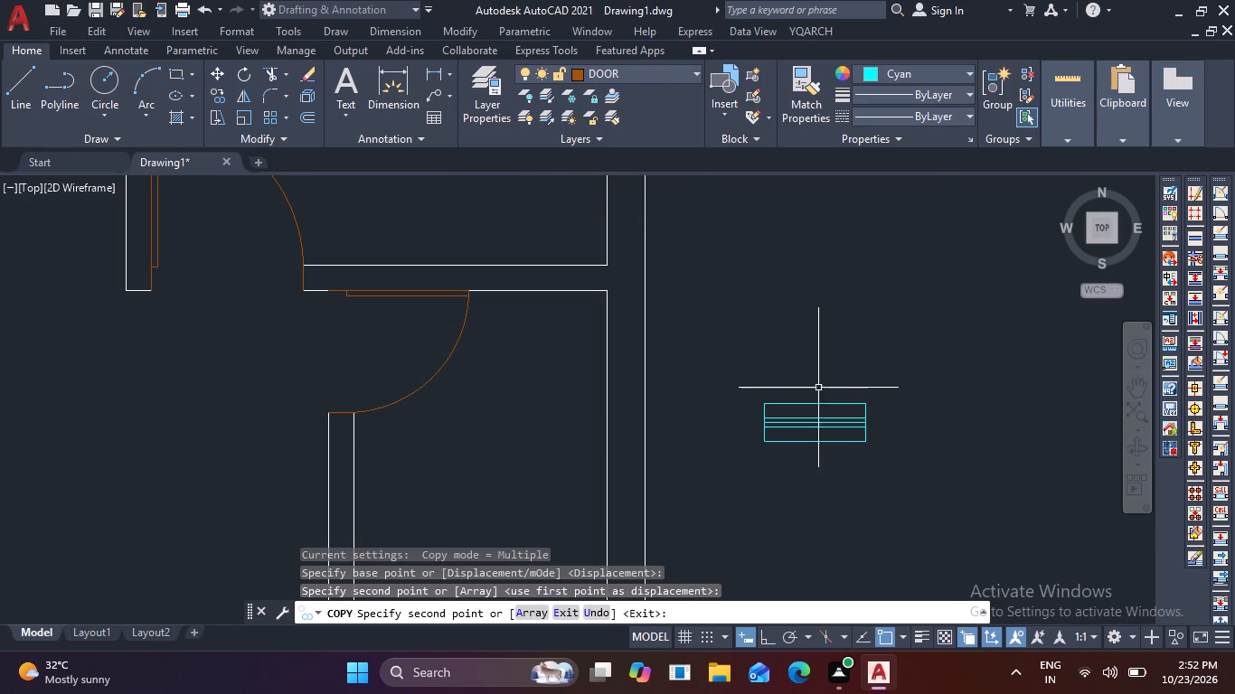
Rotate the loose window copy outside the right exterior wall to vertical, with Ortho turned on.
left_click(690, 335)
left_click(934, 461)
key("r")
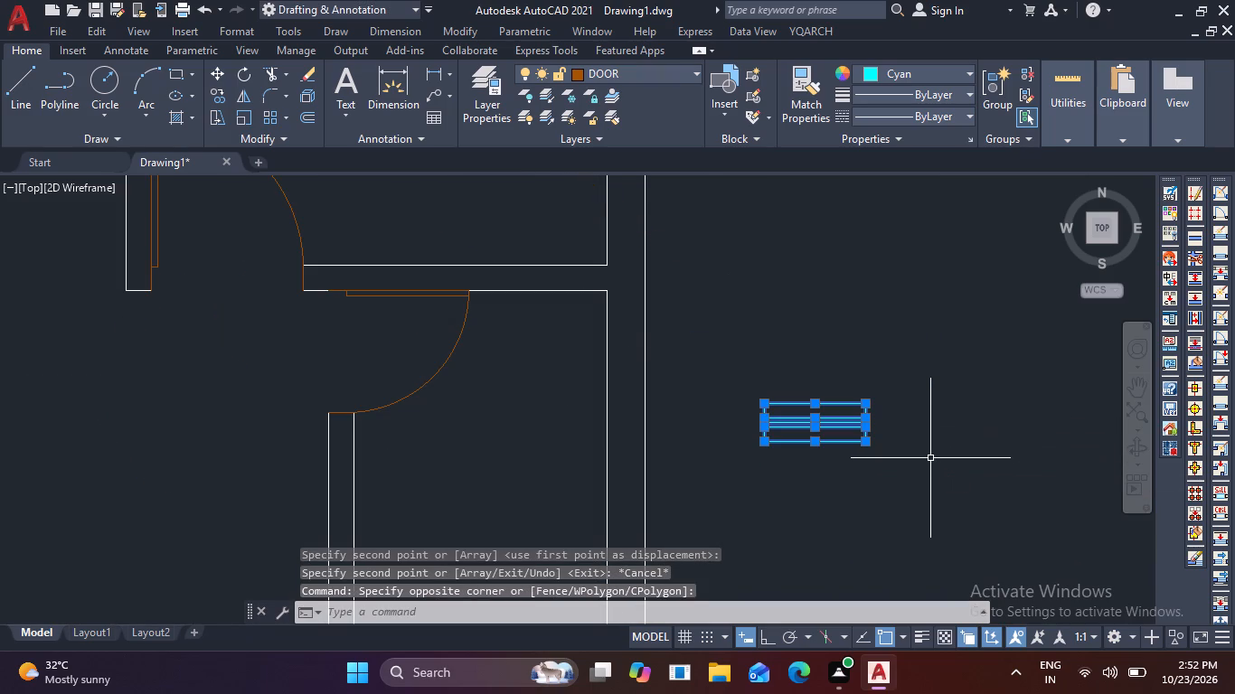
key("o")
key("space")
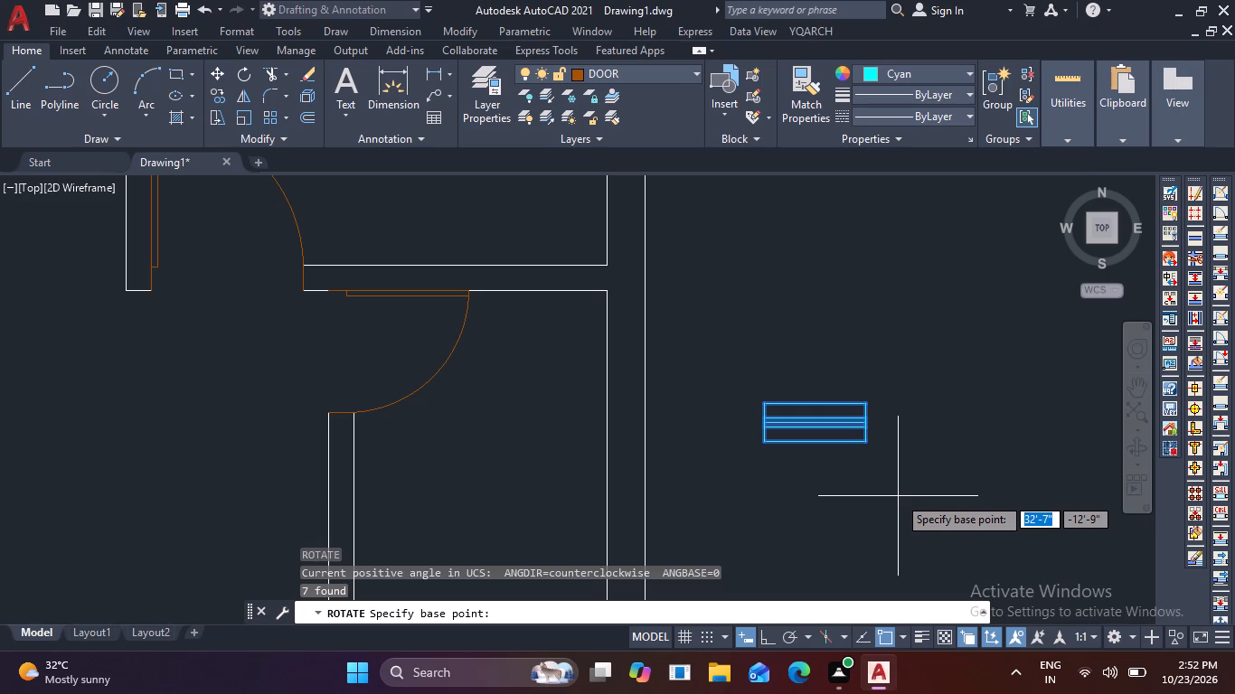
left_click(887, 400)
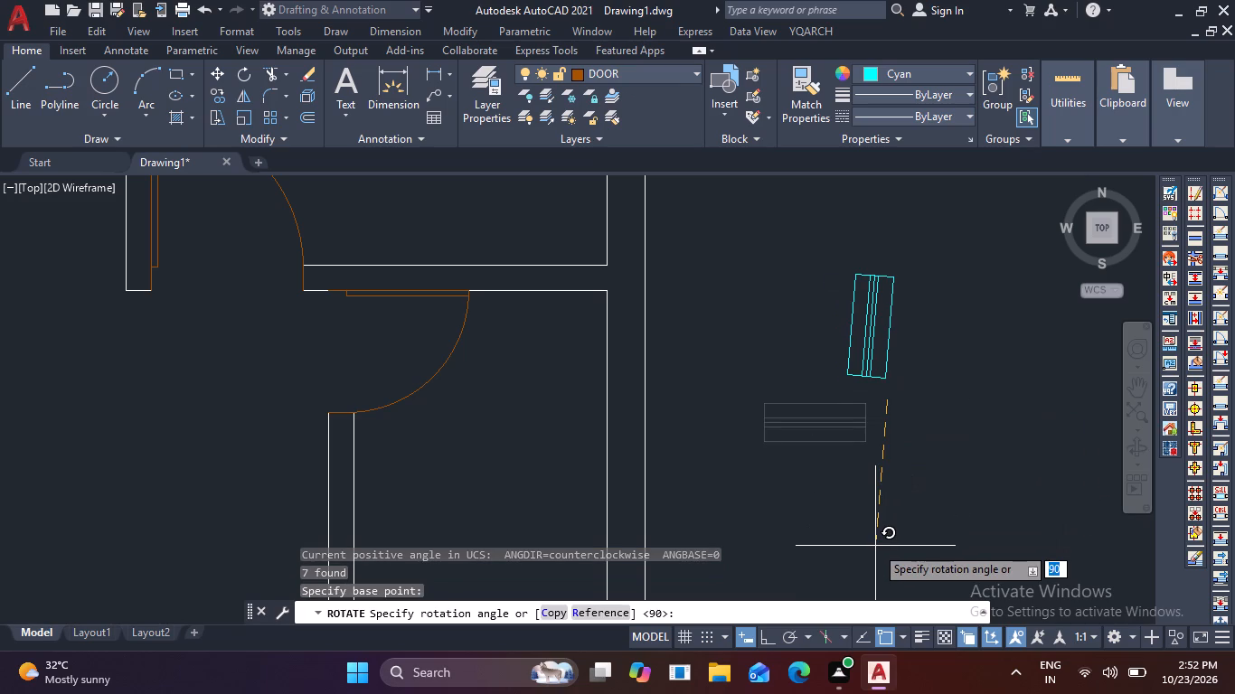
key("F8")
left_click(874, 546)
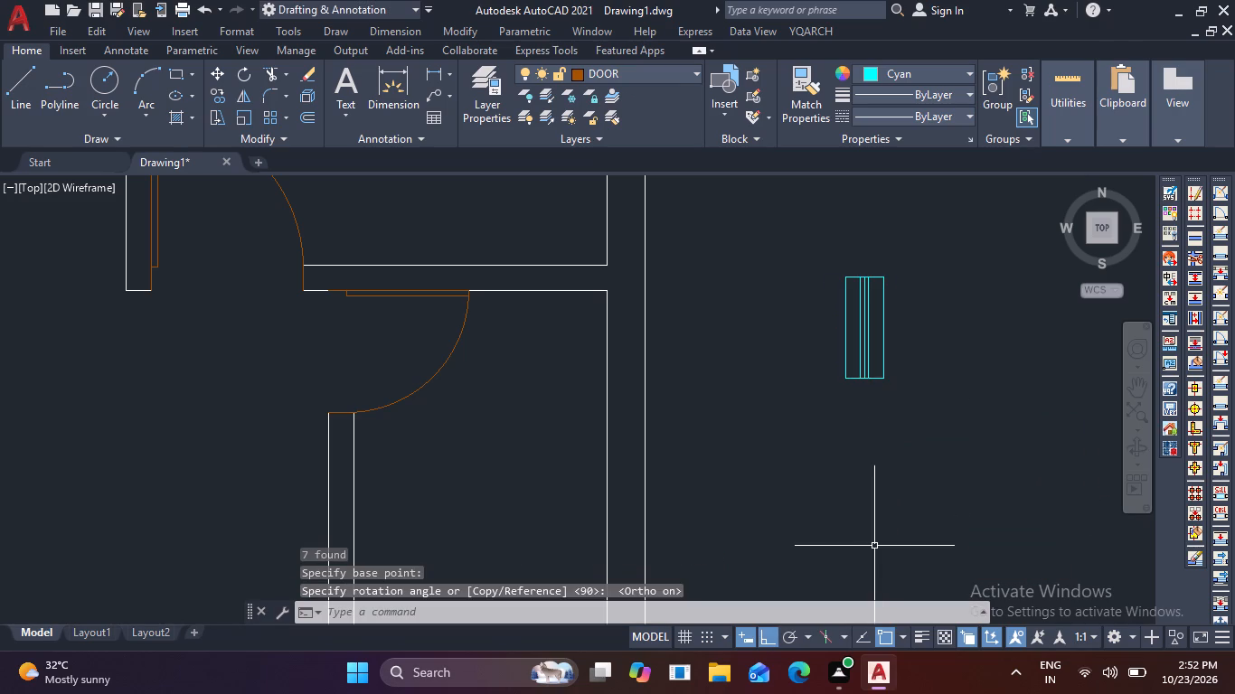
Copy the vertical window by its upper-left corner onto the right exterior wall's inner line at the small right-hand room, with Ortho off.
left_click(799, 185)
left_click(913, 474)
type("CO")
key("space")
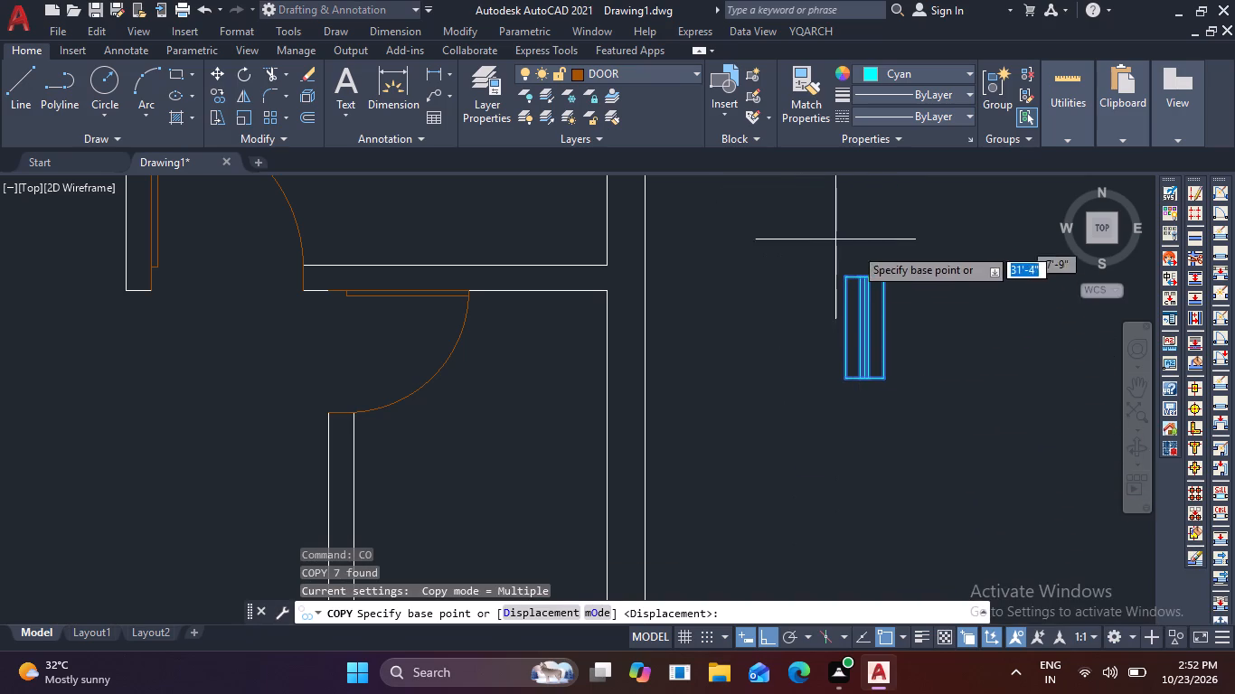
left_click(841, 276)
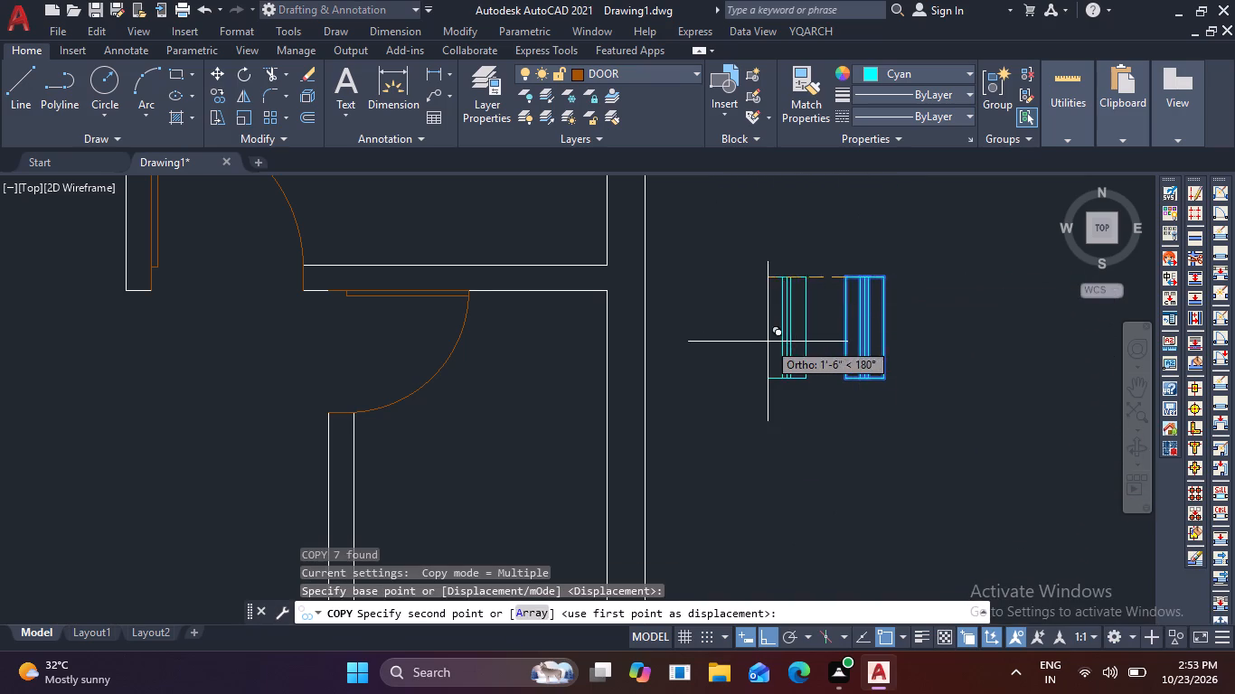
scroll(768, 342, "down", 2)
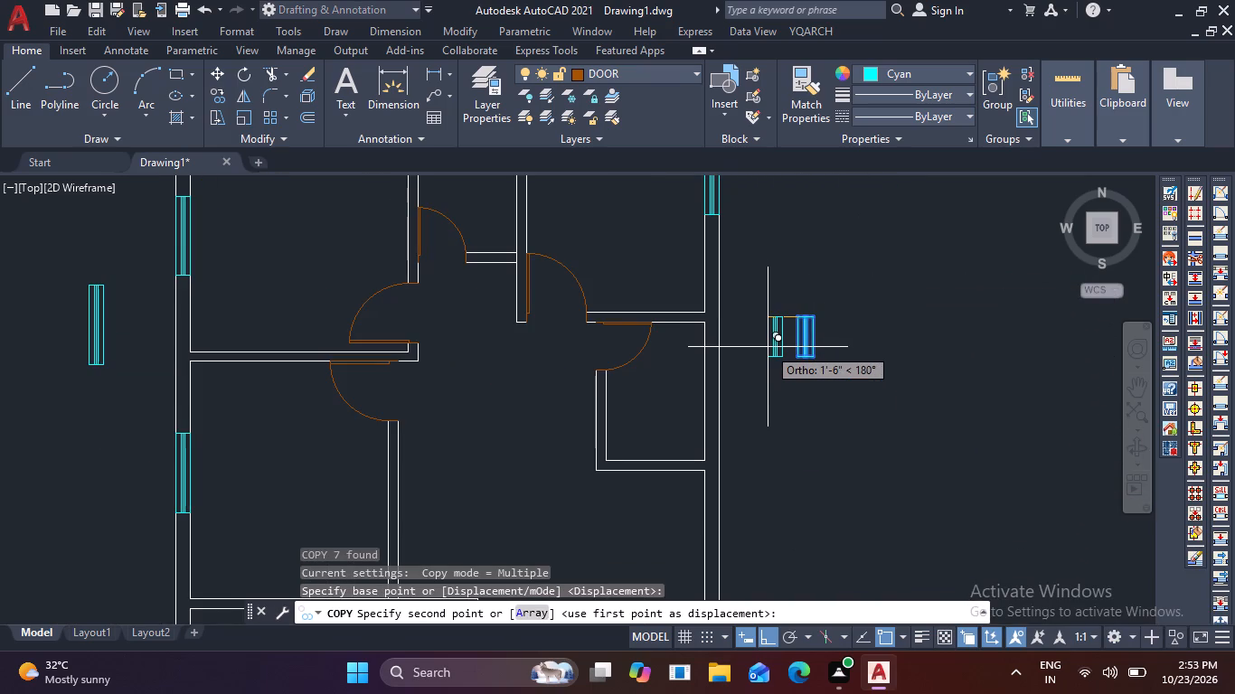
key("F8")
scroll(719, 374, "up", 1)
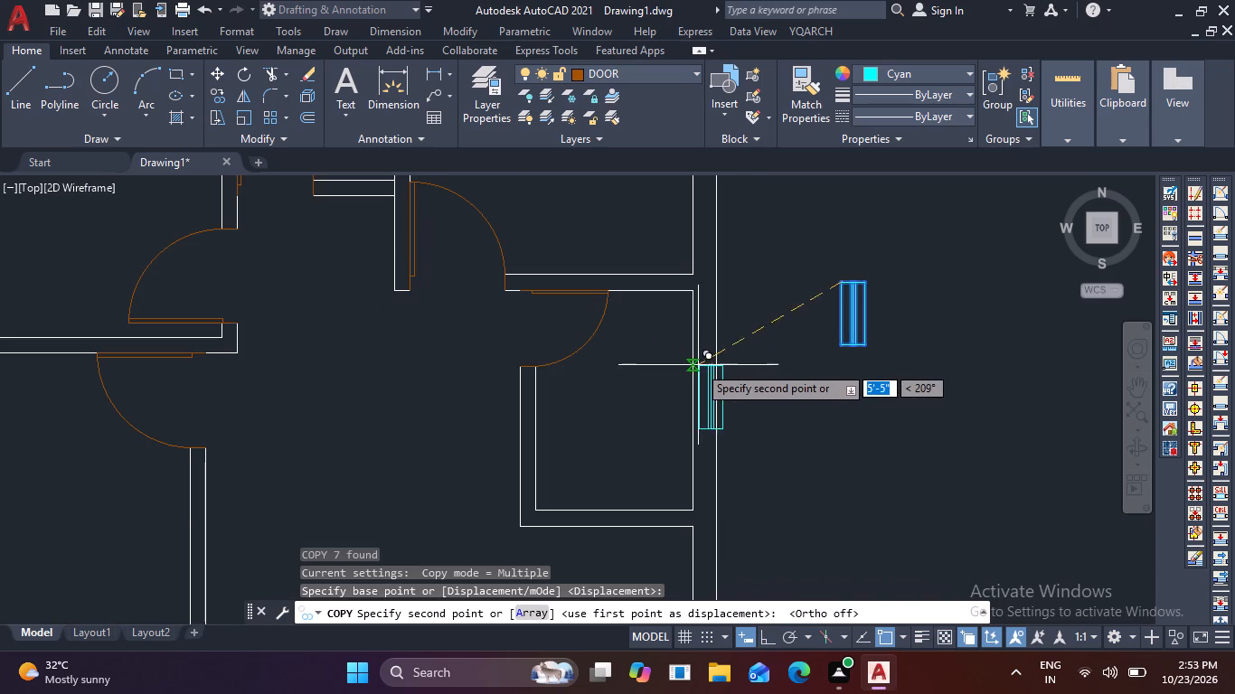
left_click(692, 362)
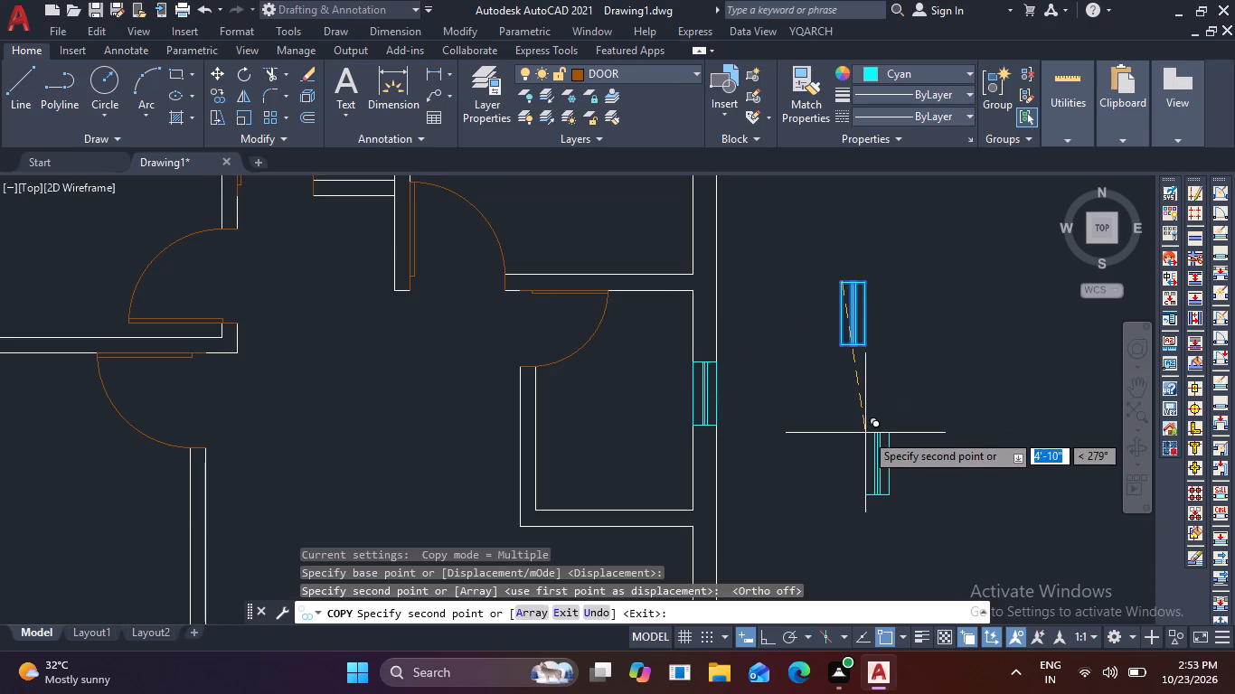
key("Escape")
Delete the loose vertical window left outside the right exterior wall.
left_click_drag(832, 242, 852, 289)
left_click(881, 399)
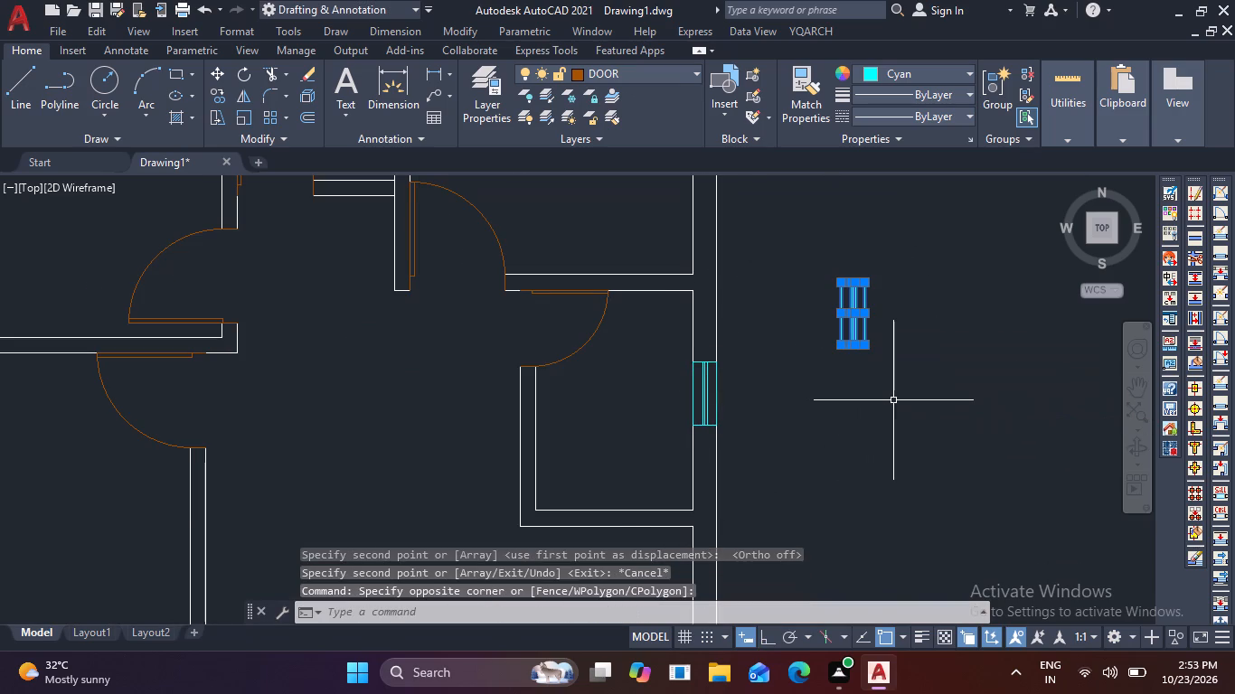
key("Delete")
Delete both windows in the bottom exterior wall of the large right-hand room.
scroll(893, 400, "down", 2)
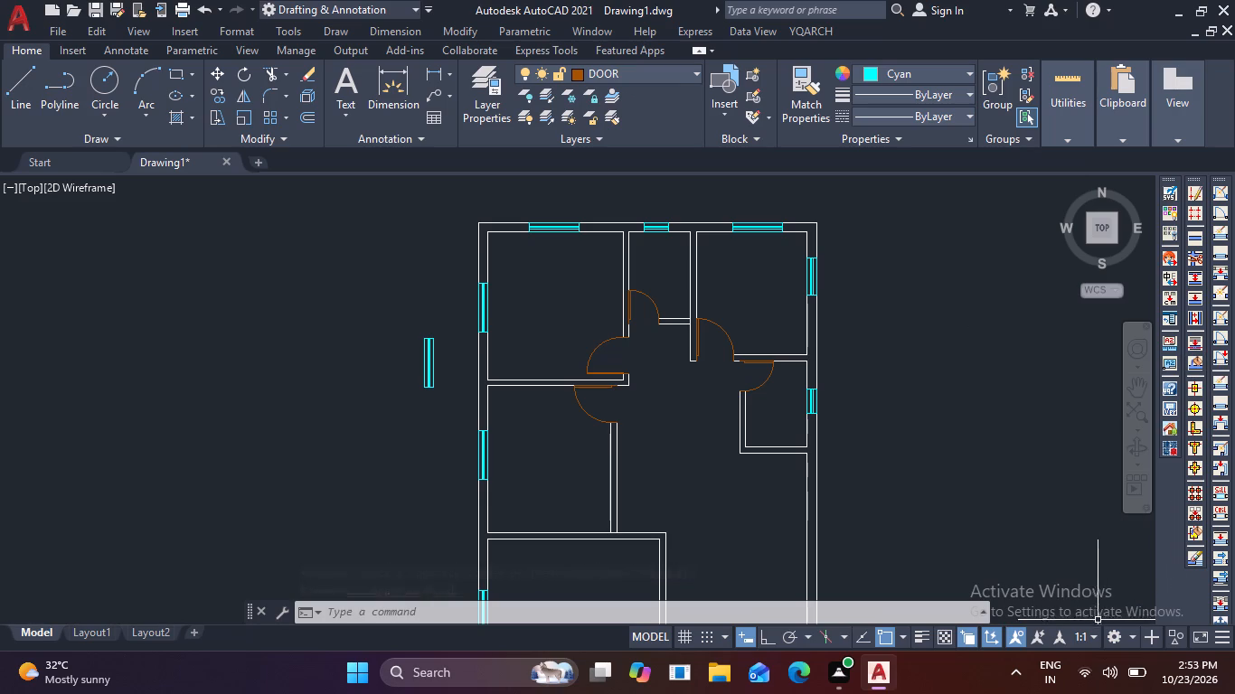
middle_click_drag(794, 493, 735, 143)
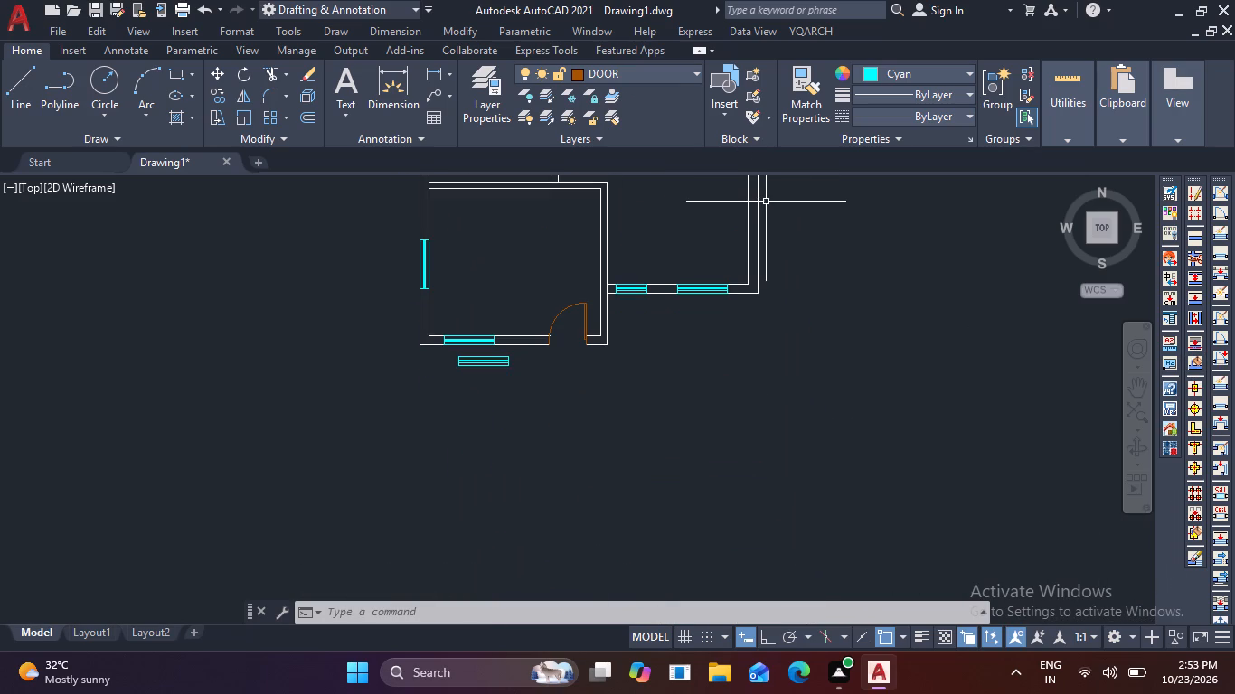
scroll(691, 241, "up", 2)
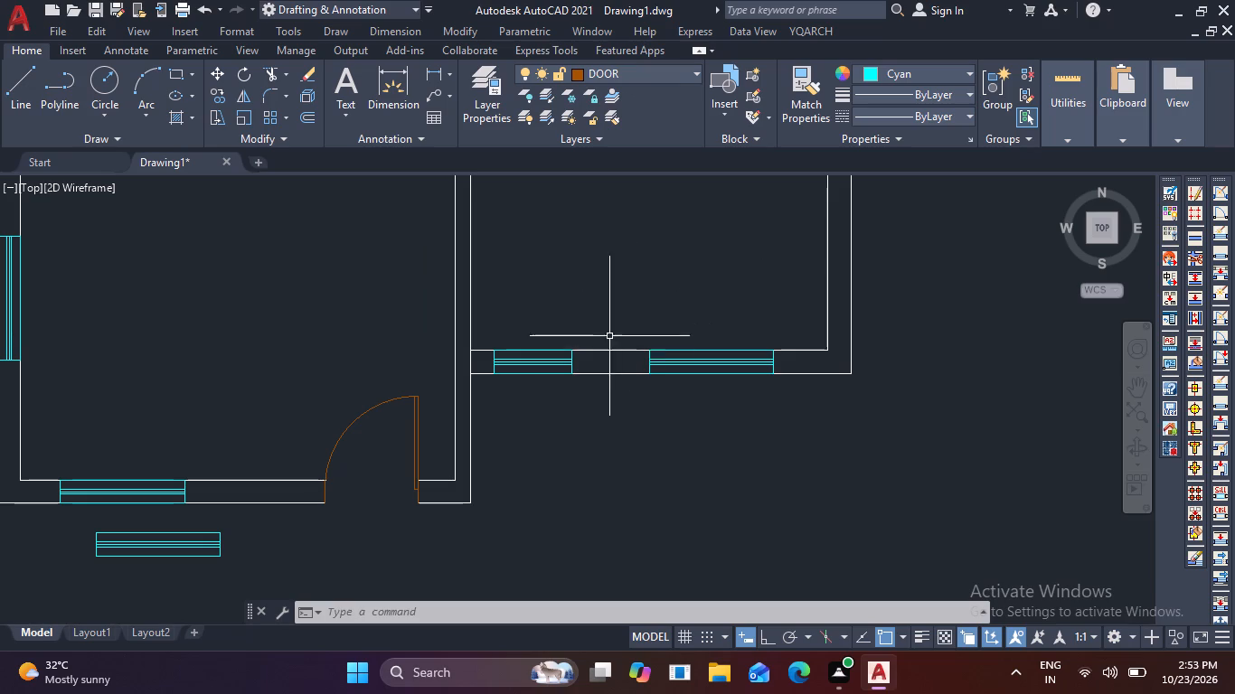
scroll(589, 355, "up", 2)
left_click(319, 322)
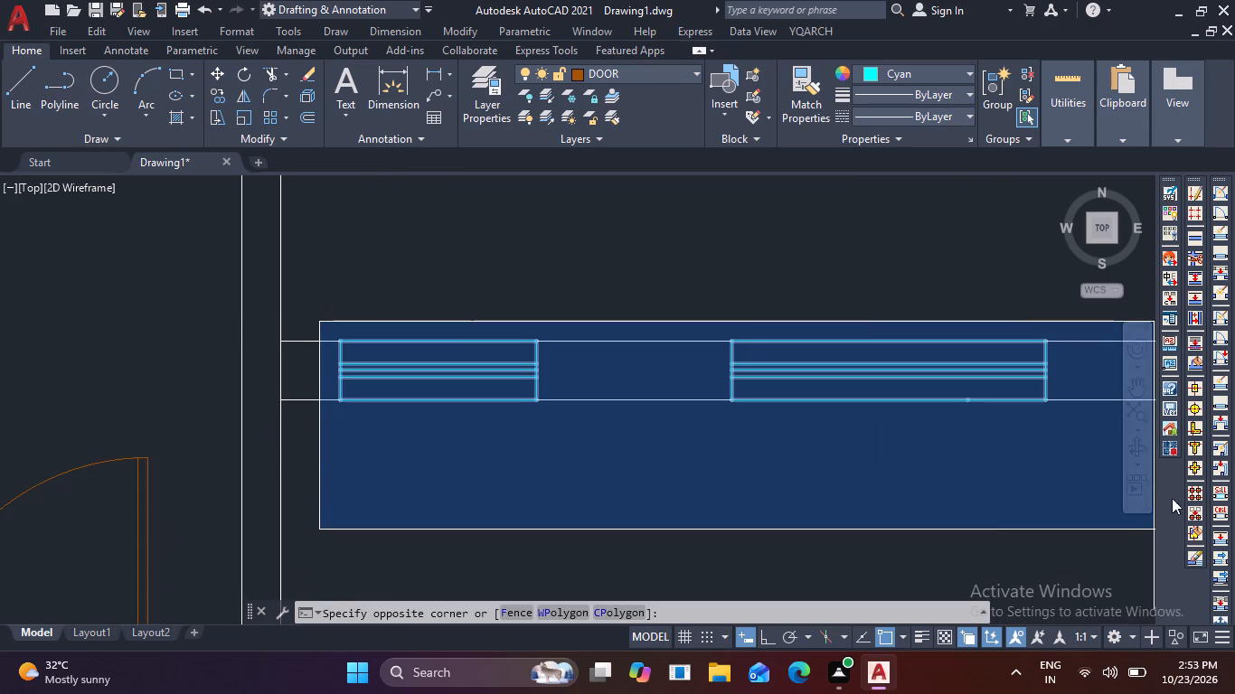
left_click(1062, 466)
key("Delete")
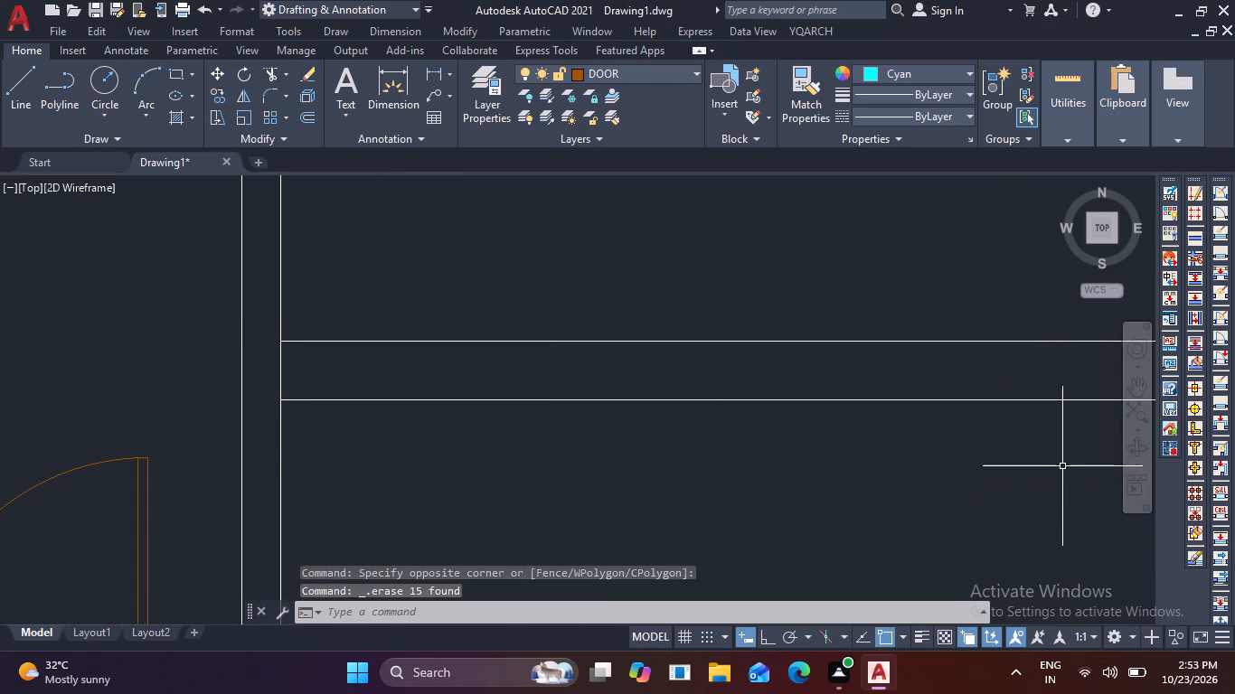
Copy the narrow top-wall window by its upper-left corner to two spots on the inner line of the large right-hand room's bottom exterior wall.
scroll(1034, 469, "down", 3)
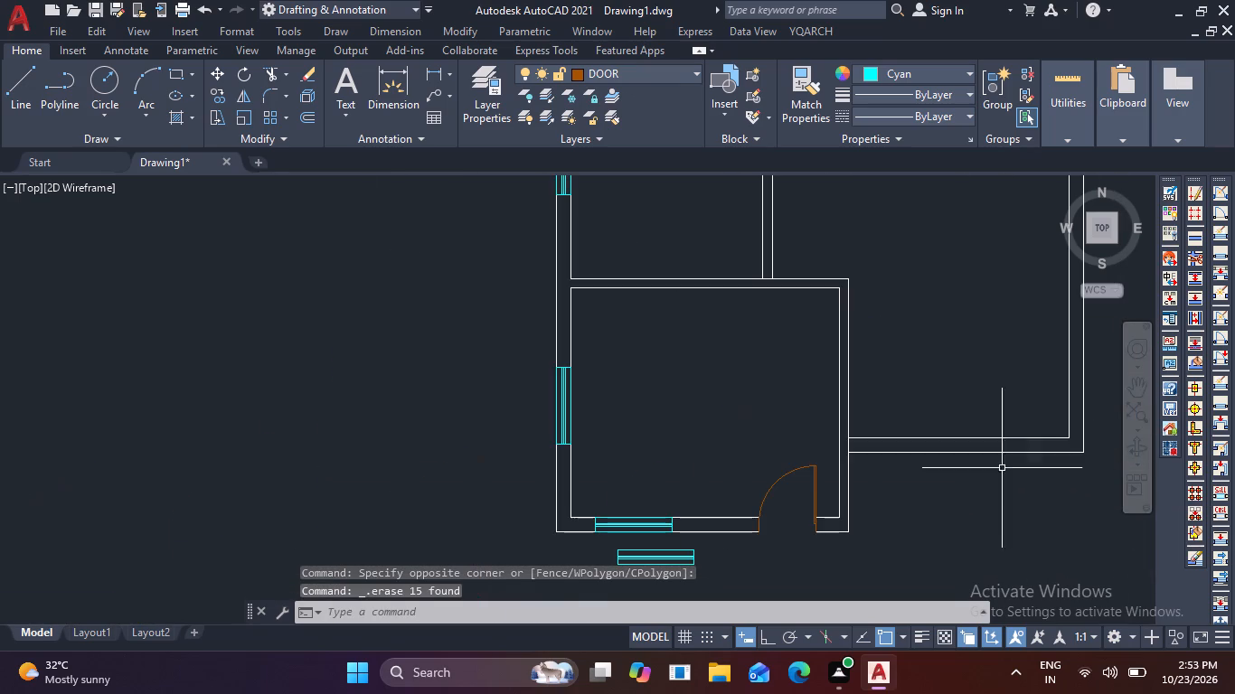
scroll(970, 435, "down", 1)
middle_click_drag(961, 427, 698, 586)
middle_click(695, 588)
scroll(668, 222, "up", 2)
middle_click_drag(521, 233, 552, 459)
scroll(501, 378, "up", 2)
left_click_drag(509, 371, 543, 392)
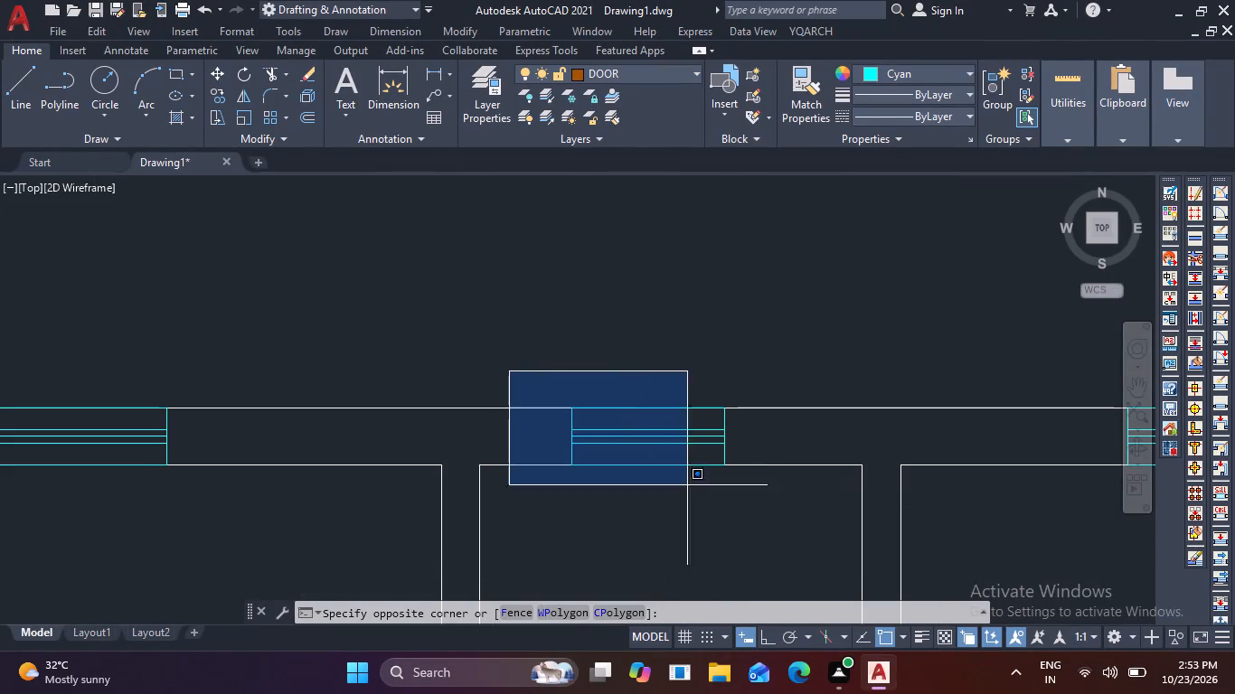
left_click(789, 521)
type("CO")
key("space")
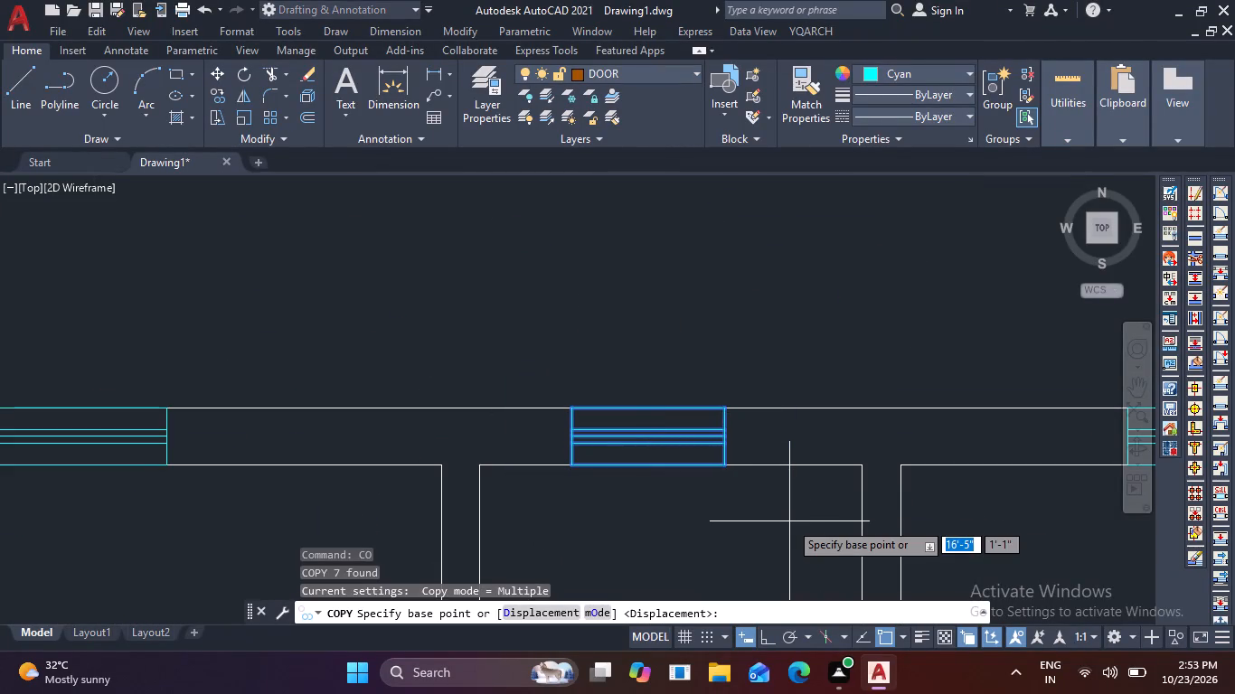
left_click(571, 405)
scroll(731, 577, "down", 6)
middle_click_drag(739, 441, 721, 329)
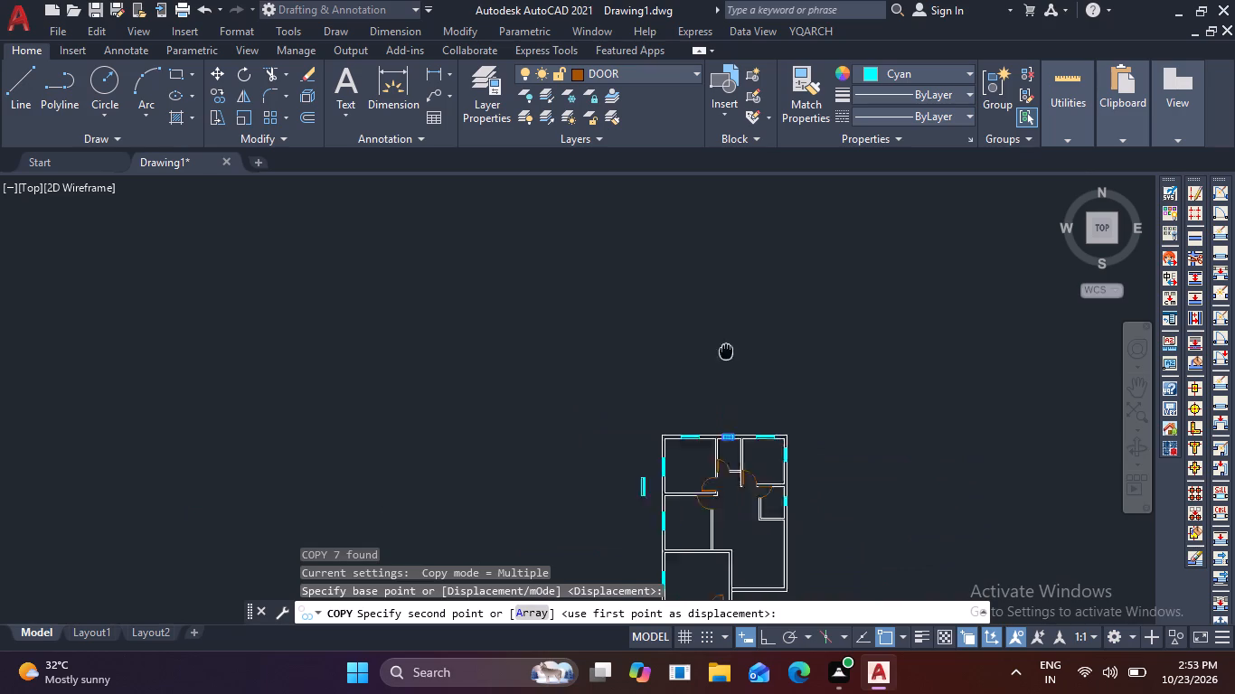
middle_click_drag(721, 329, 639, 9)
middle_click_drag(663, 218, 676, 309)
scroll(693, 345, "up", 5)
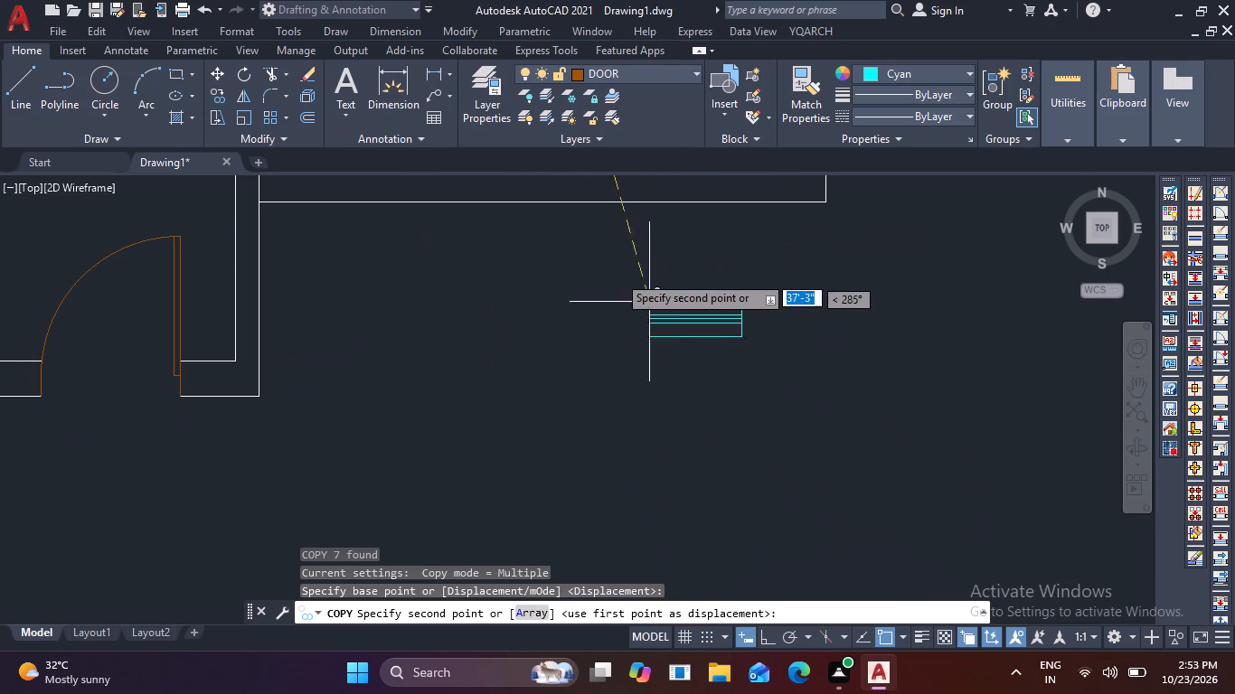
middle_click_drag(597, 260, 604, 423)
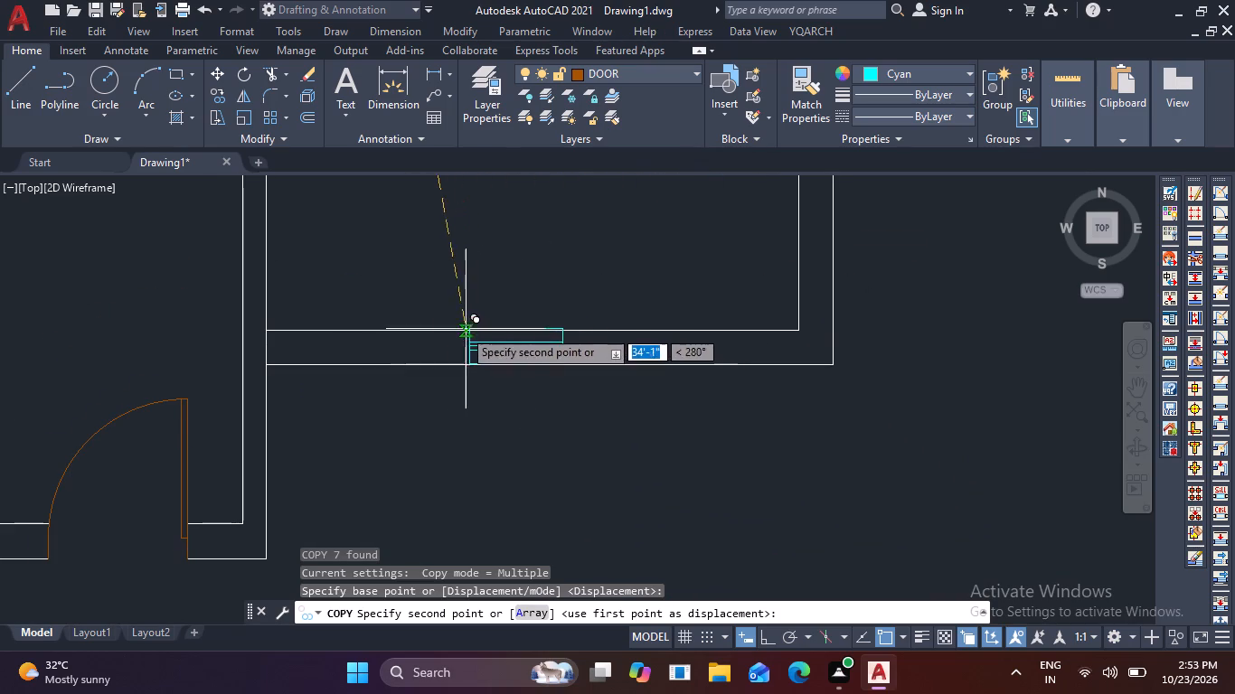
left_click(346, 330)
left_click(645, 330)
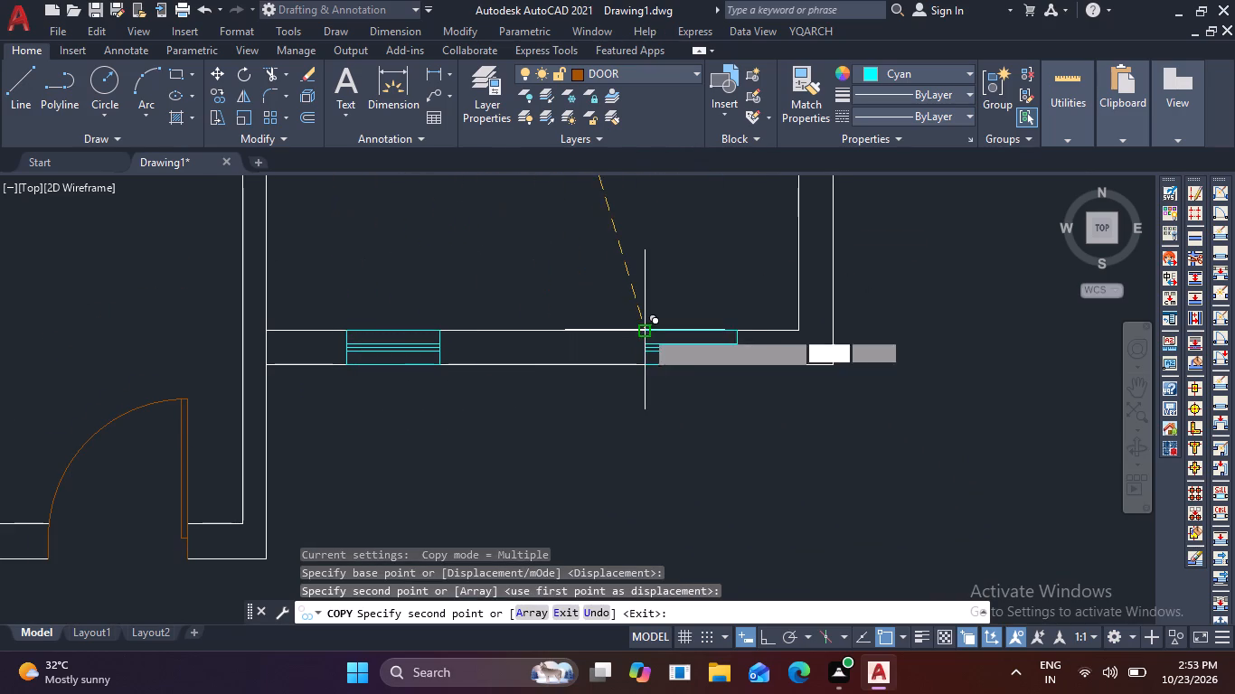
key("Escape")
key("Escape")
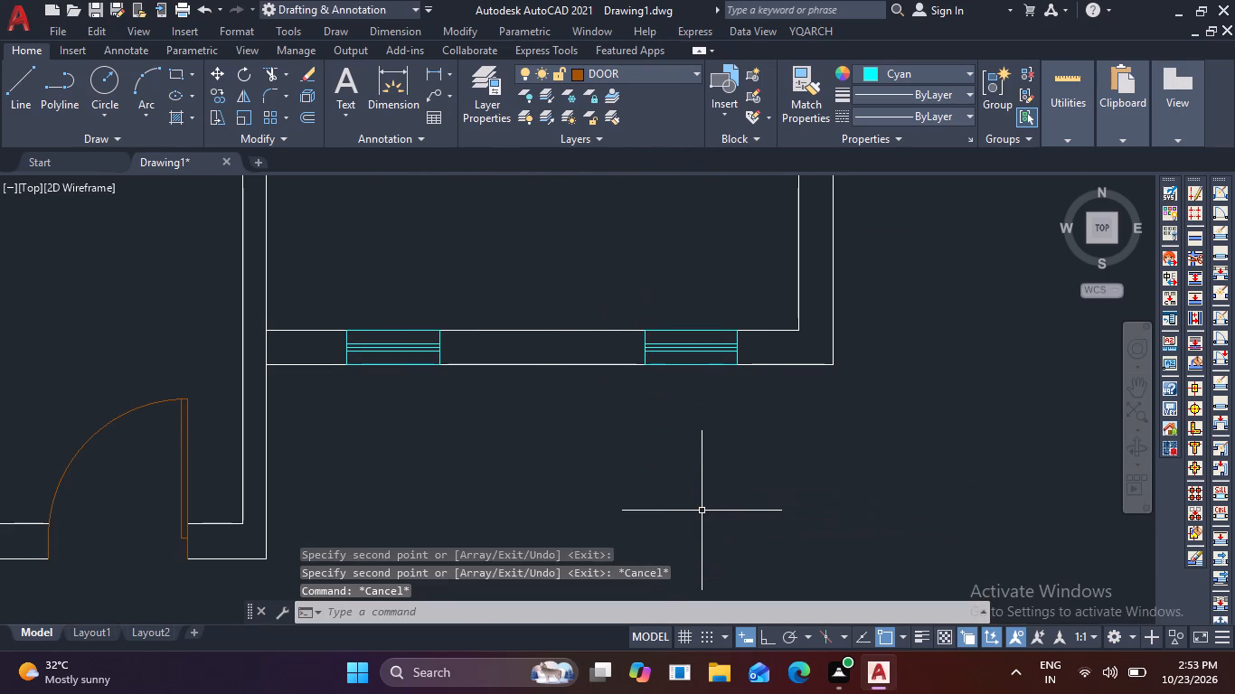
Delete the loose vertical window left outside the left exterior wall.
scroll(702, 511, "down", 3)
middle_click_drag(826, 444, 823, 466)
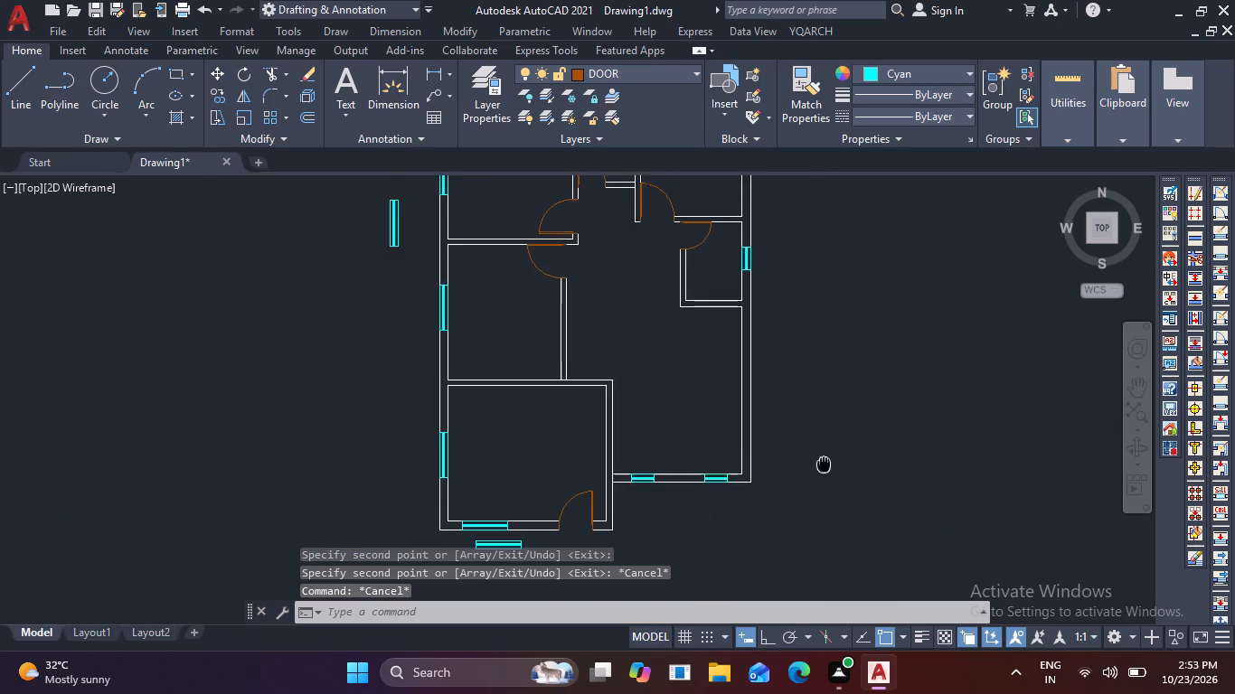
middle_click_drag(823, 466, 809, 553)
left_click_drag(339, 239, 354, 266)
left_click(422, 388)
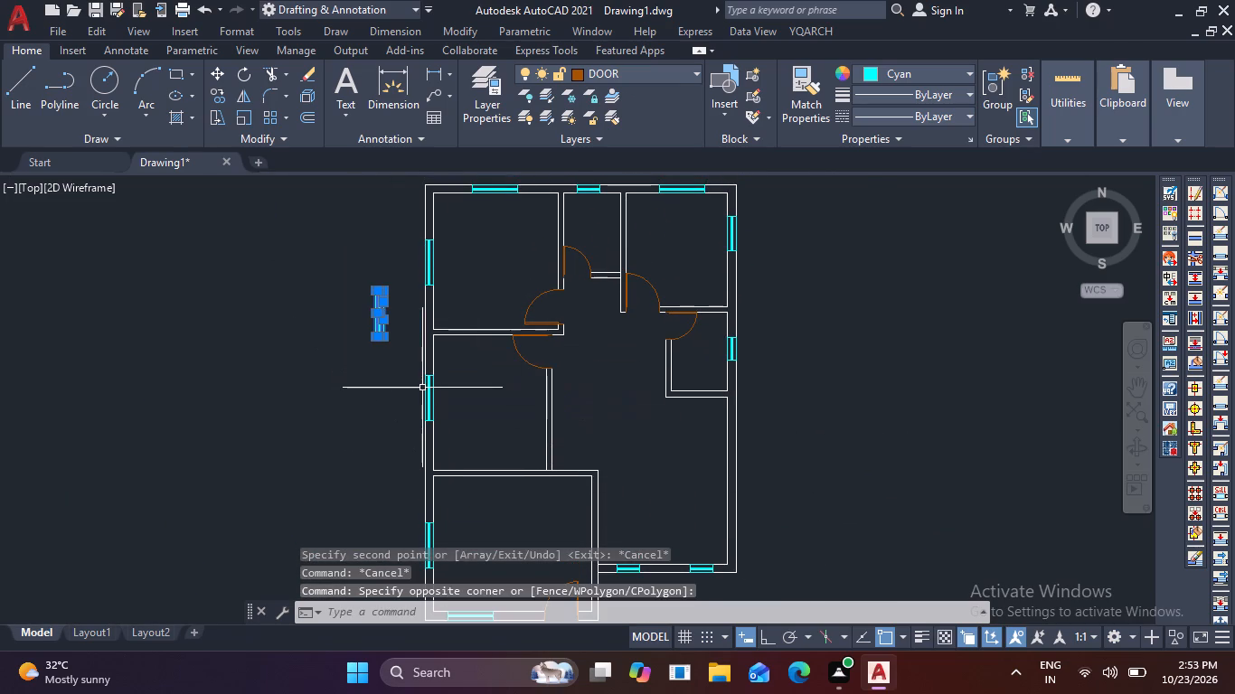
key("Delete")
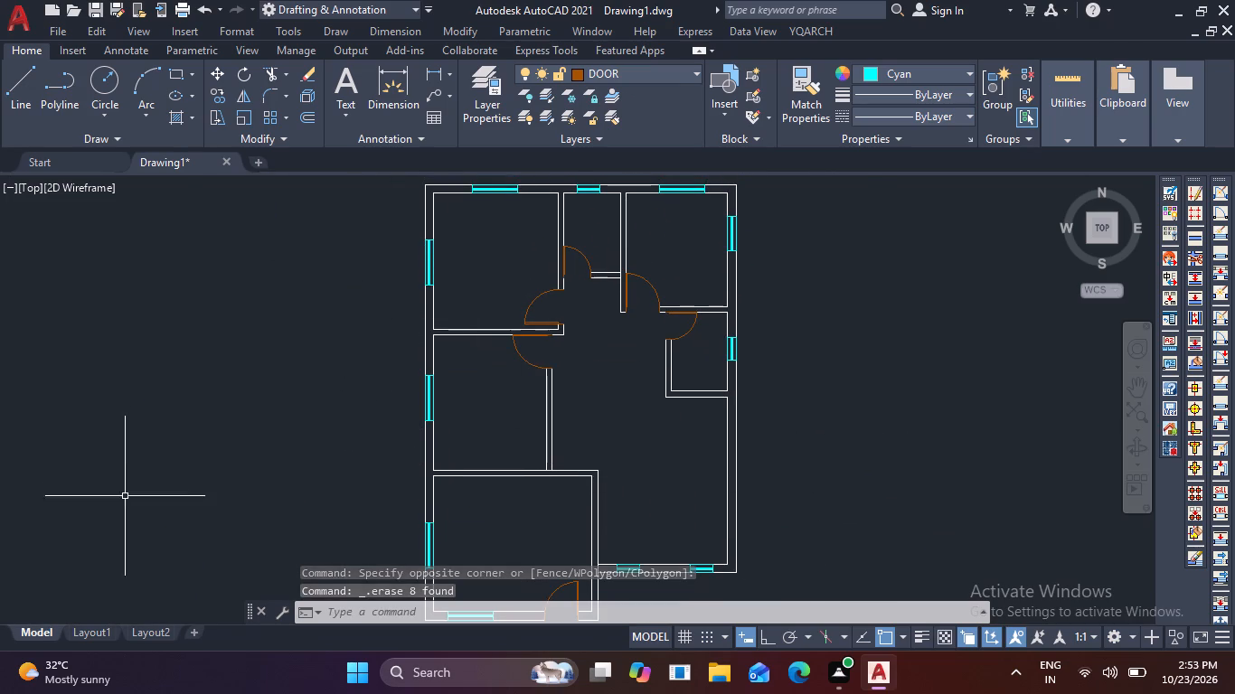
Make layer 0 the current layer in place of DOOR.
scroll(132, 506, "down", 2)
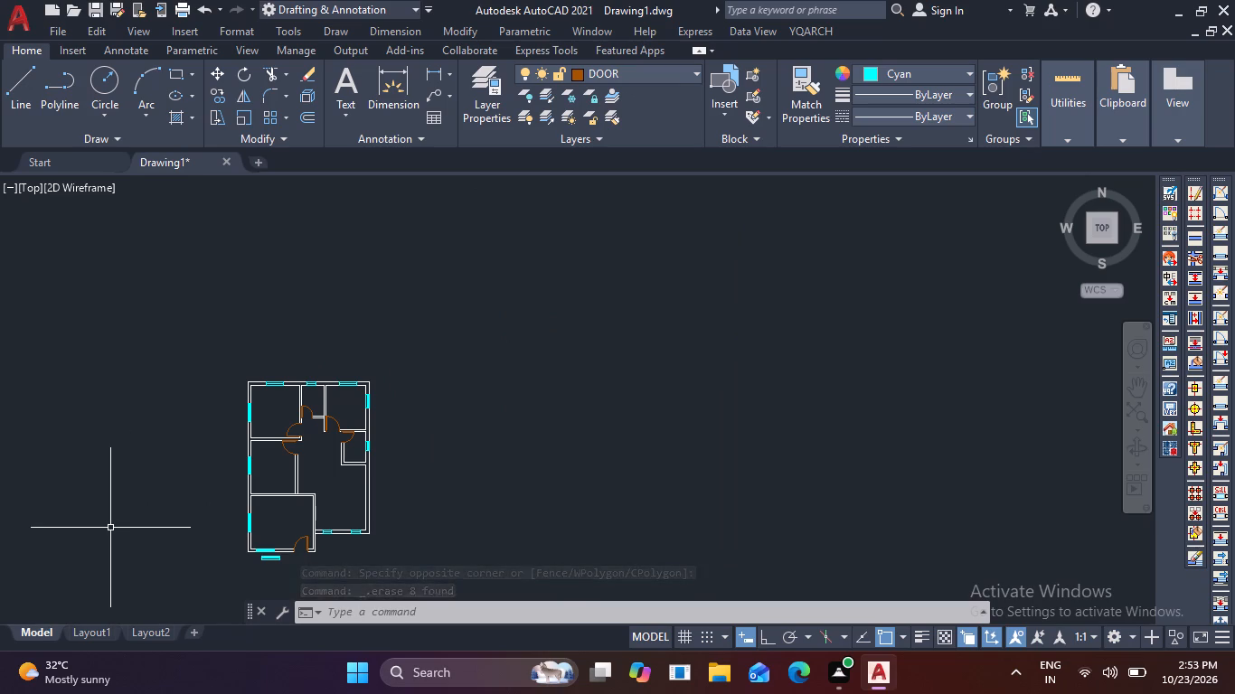
middle_click_drag(339, 508, 454, 380)
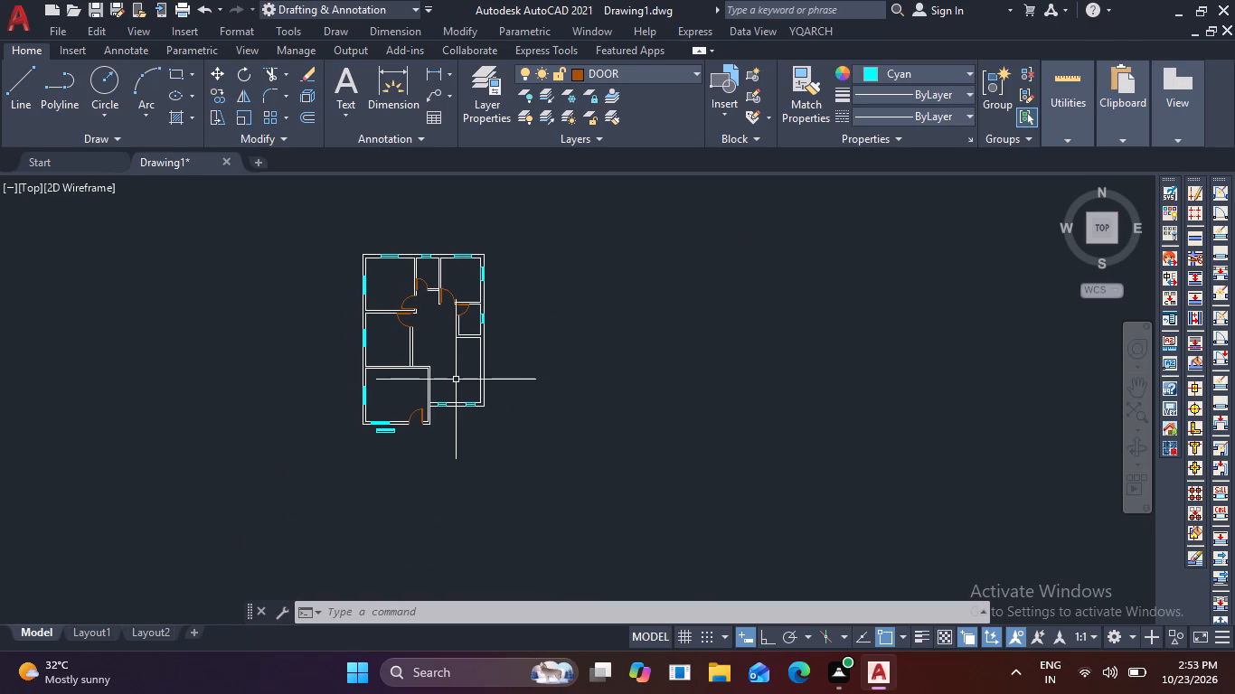
key("Escape")
key("Escape")
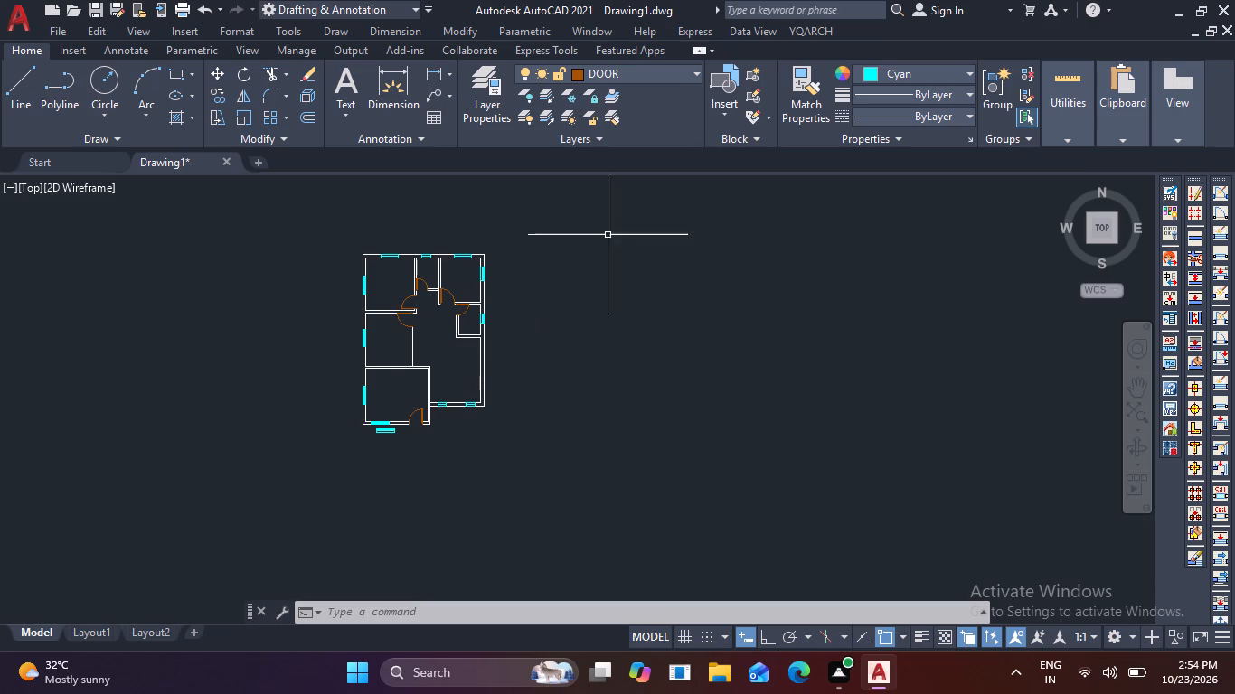
left_click(506, 95)
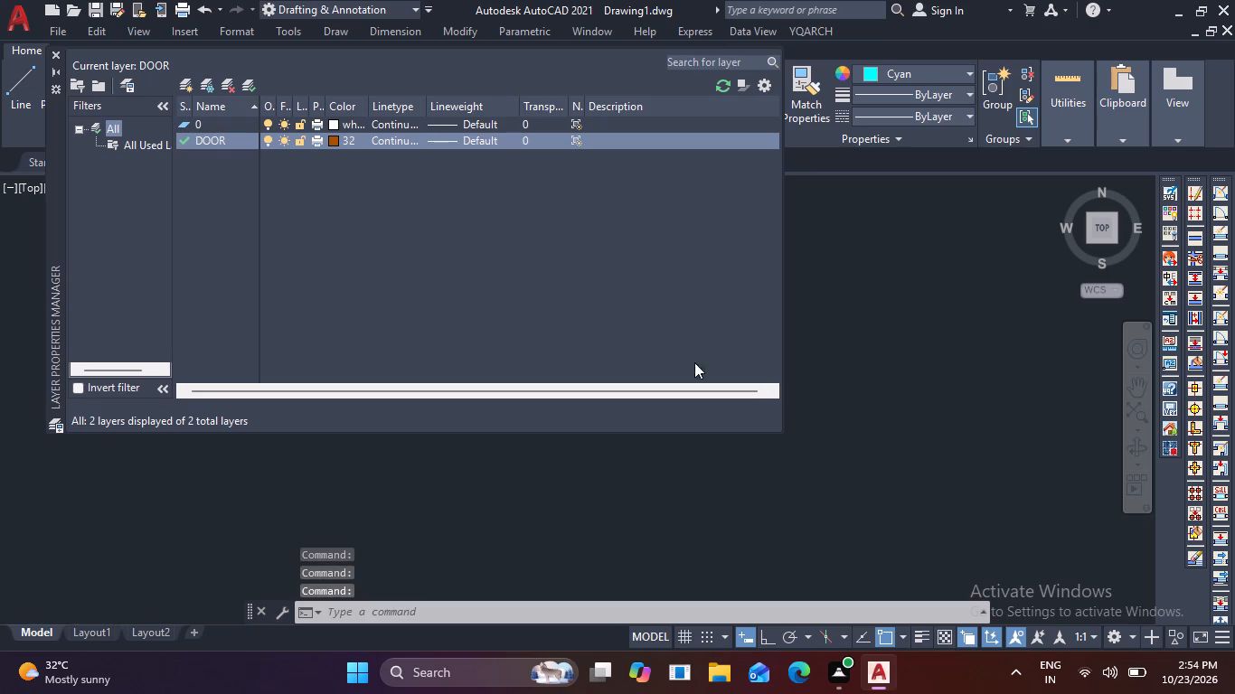
left_click(207, 124)
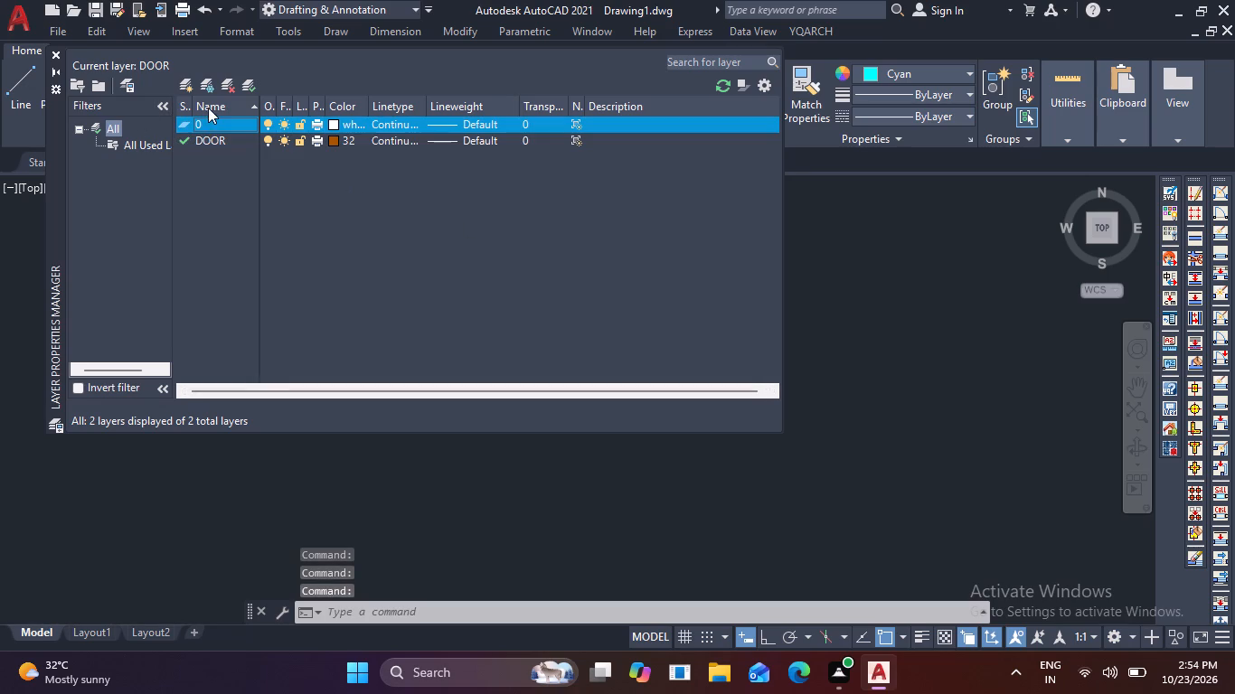
left_click(249, 84)
left_click(54, 47)
left_click(53, 50)
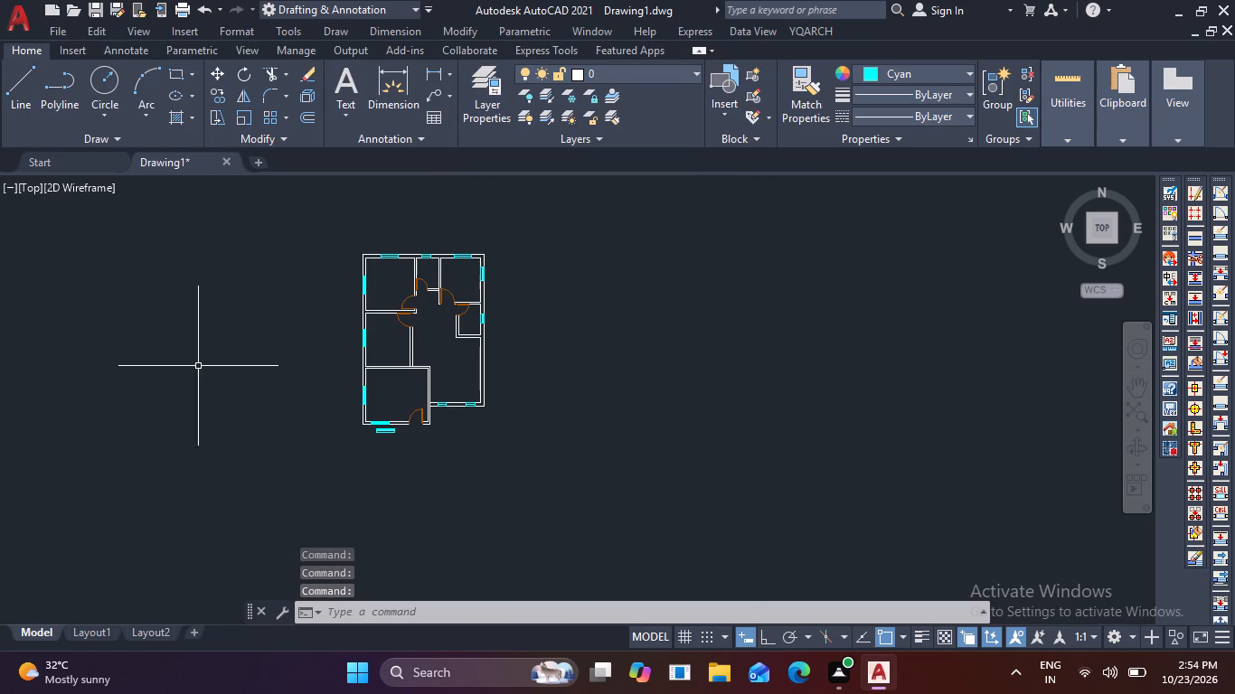
Insert the double-bed block A$C164346CA from the recent blocks into the empty space outside the left exterior wall.
scroll(403, 256, "up", 2)
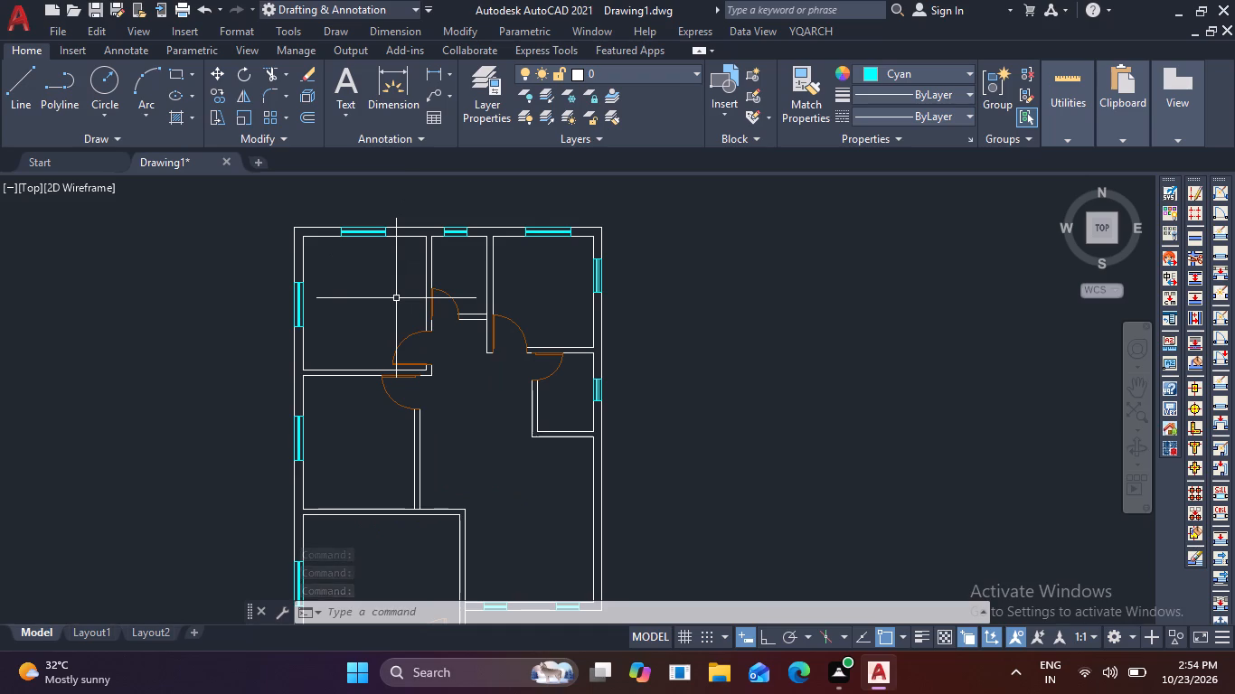
key("ctrl+3")
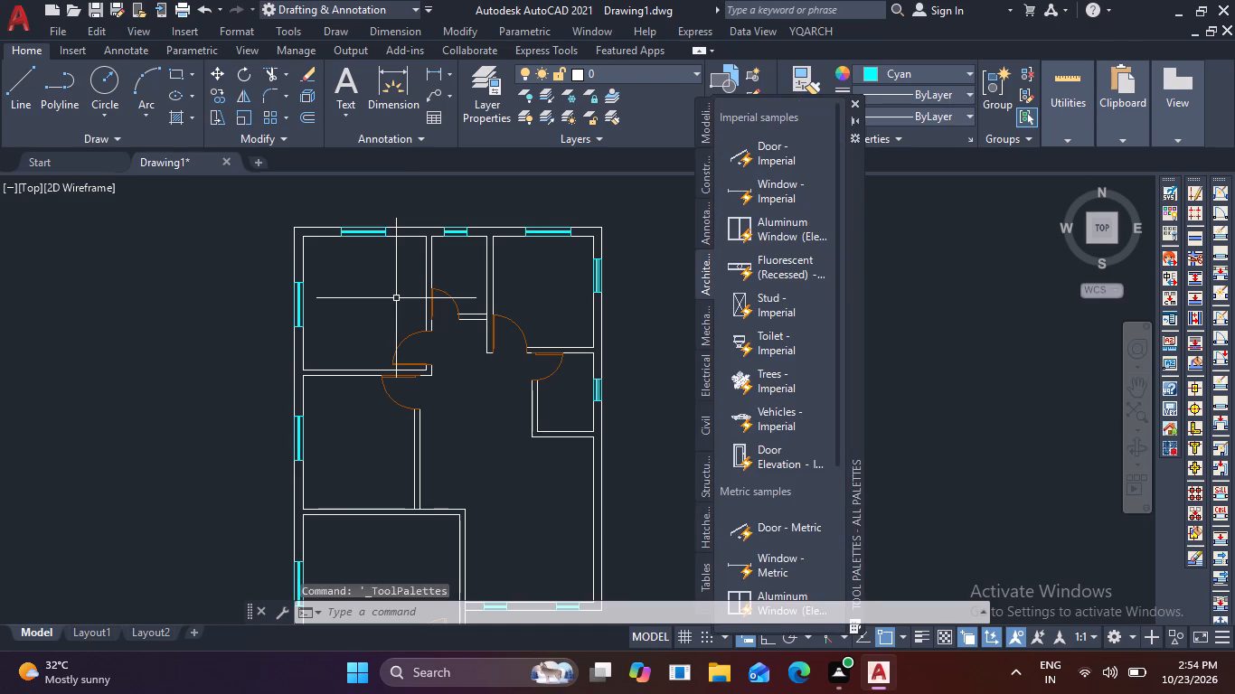
key("Escape")
type("I")
key("space")
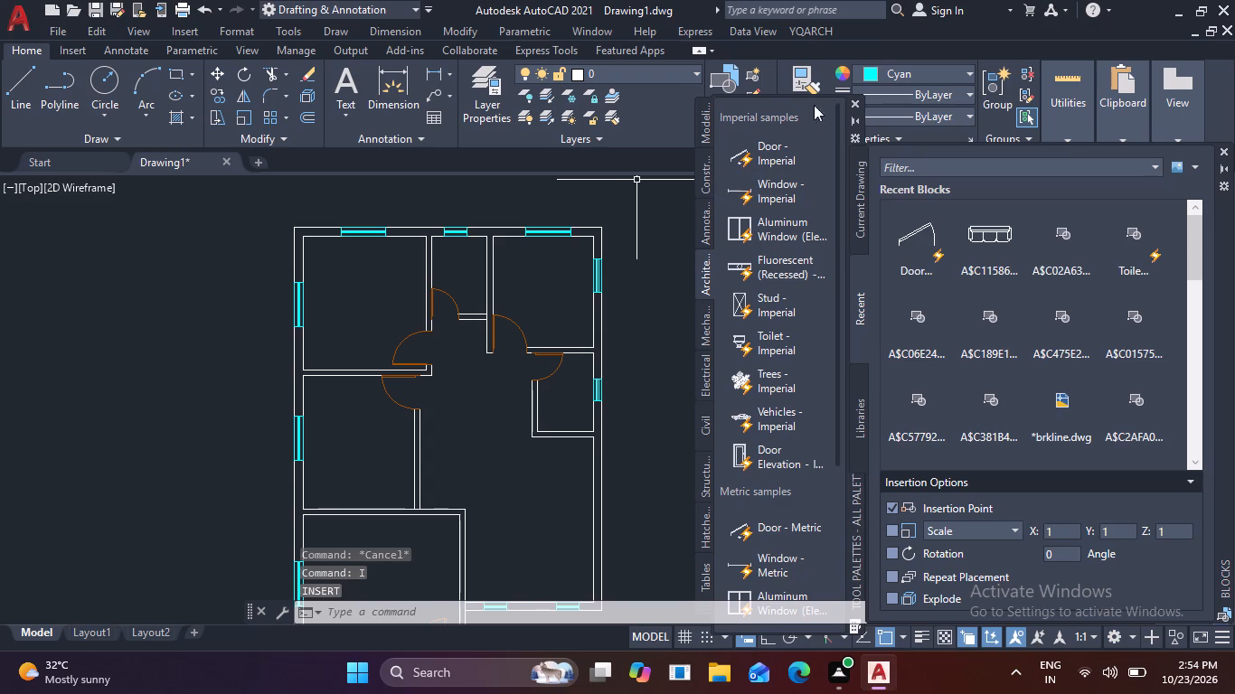
left_click(856, 98)
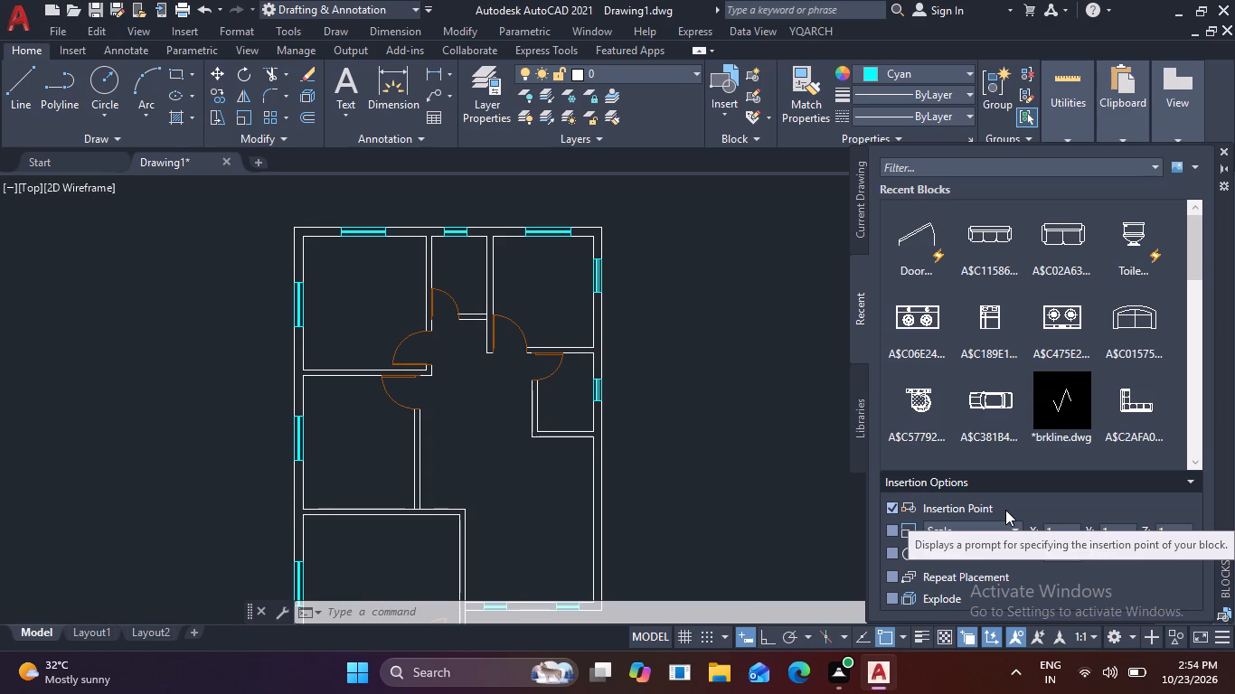
scroll(1026, 436, "down", 1)
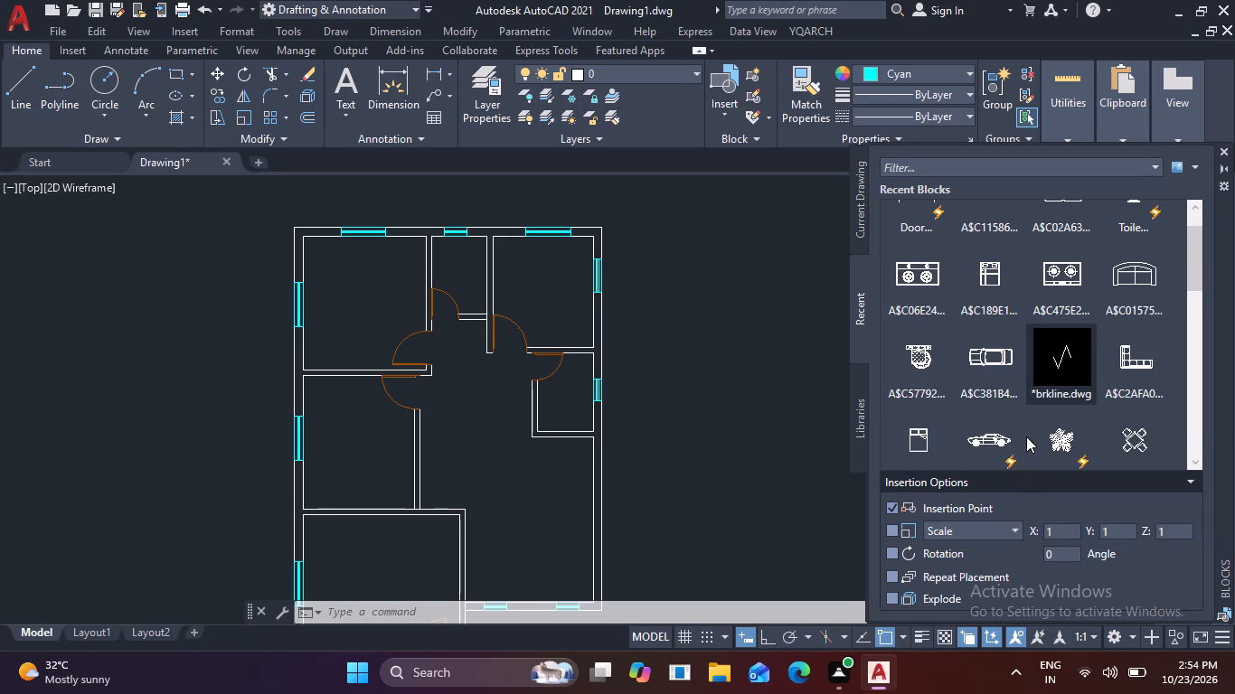
scroll(1025, 436, "down", 1)
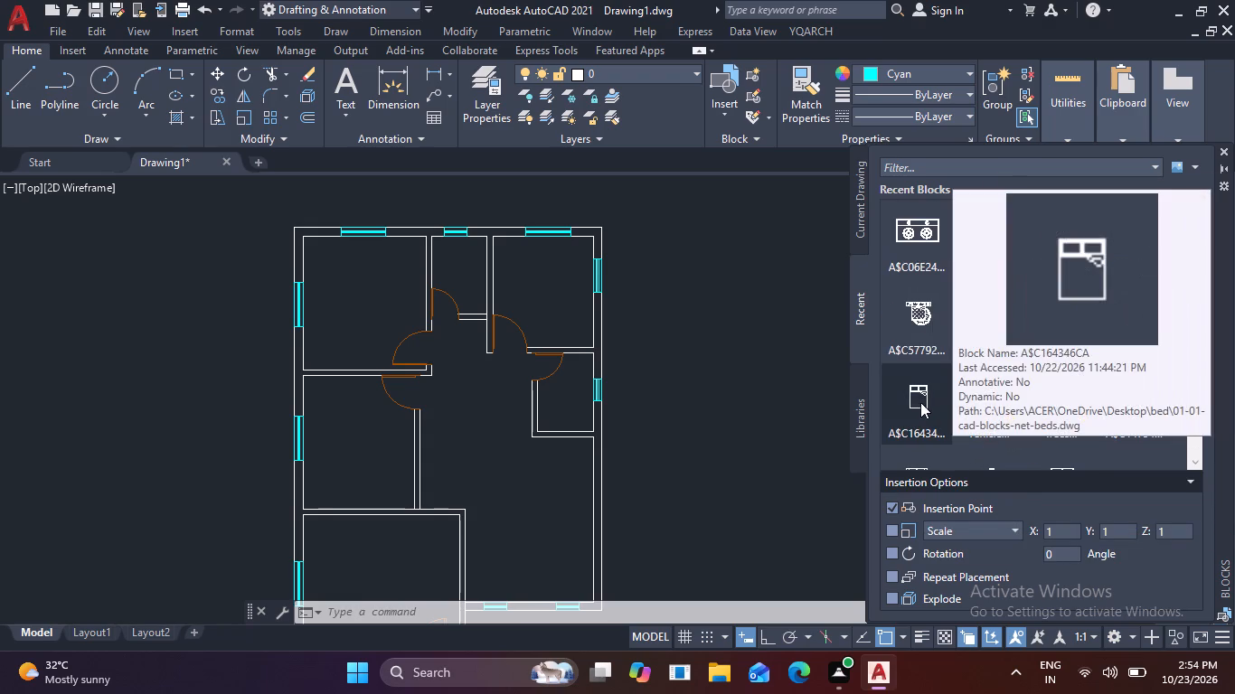
left_click_drag(920, 400, 179, 384)
Scale the tiny inserted bed block up freehand about its own location, by a factor of about 104'-11".
left_click_drag(187, 407, 176, 400)
left_click(126, 356)
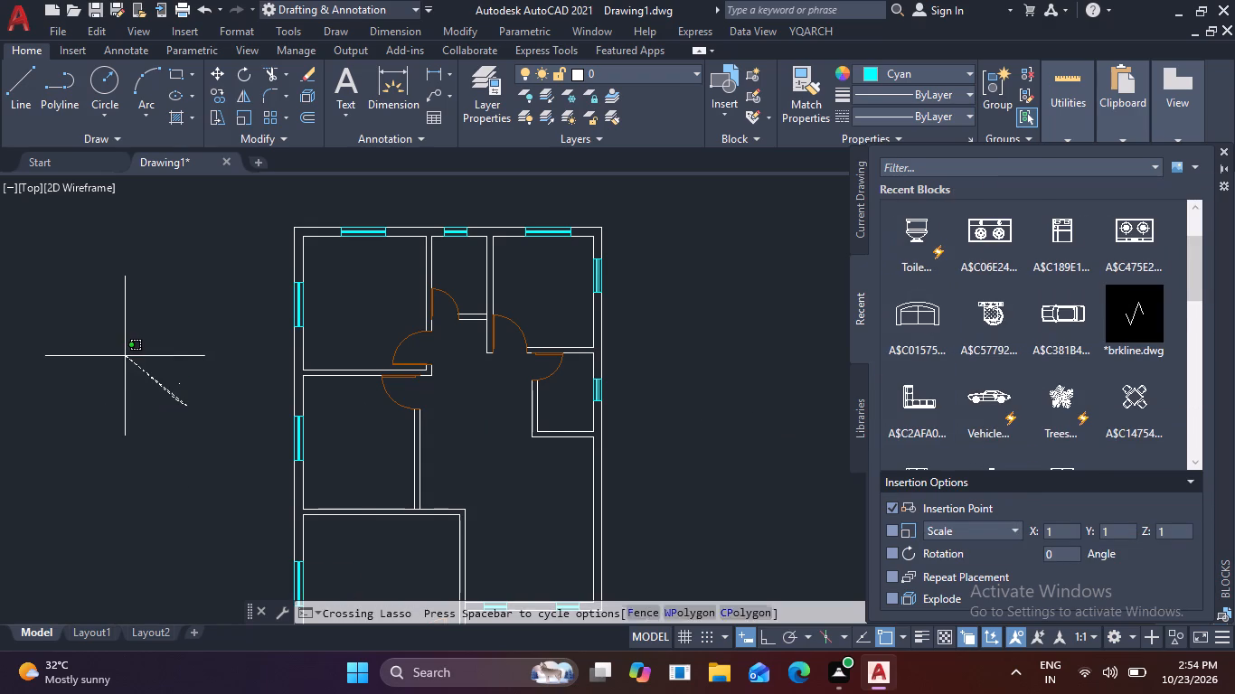
left_click(191, 404)
left_click_drag(215, 411, 203, 397)
left_click(141, 352)
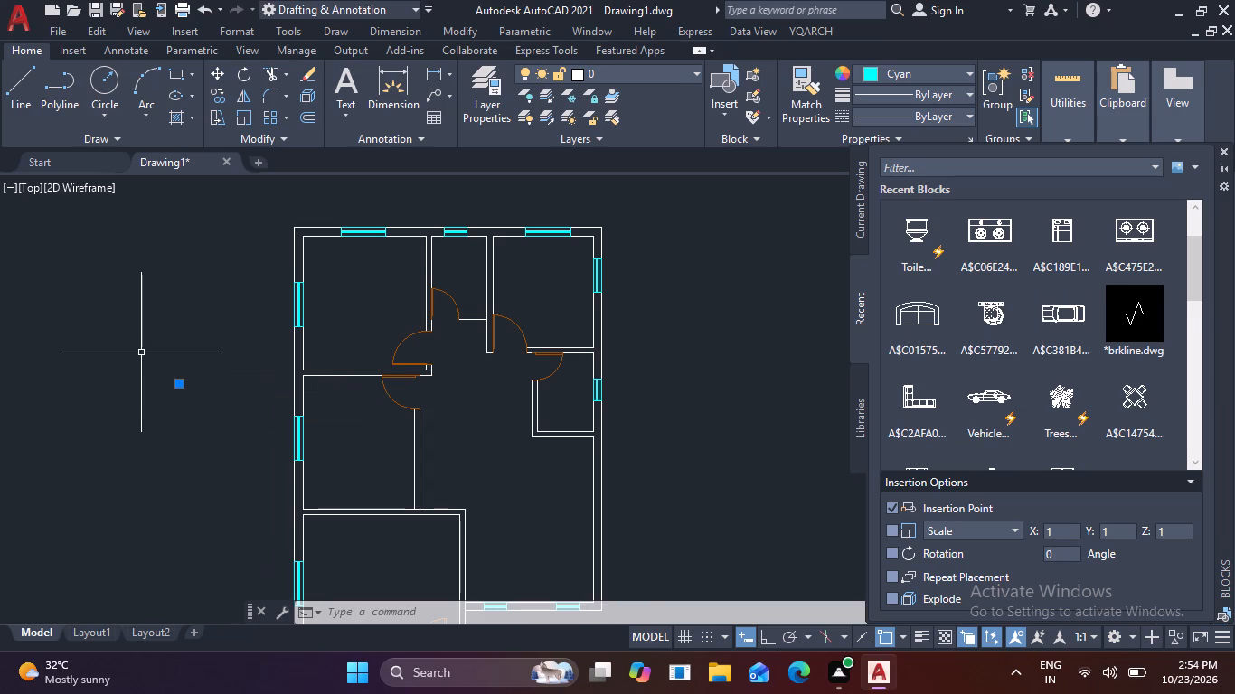
type("SC")
key("space")
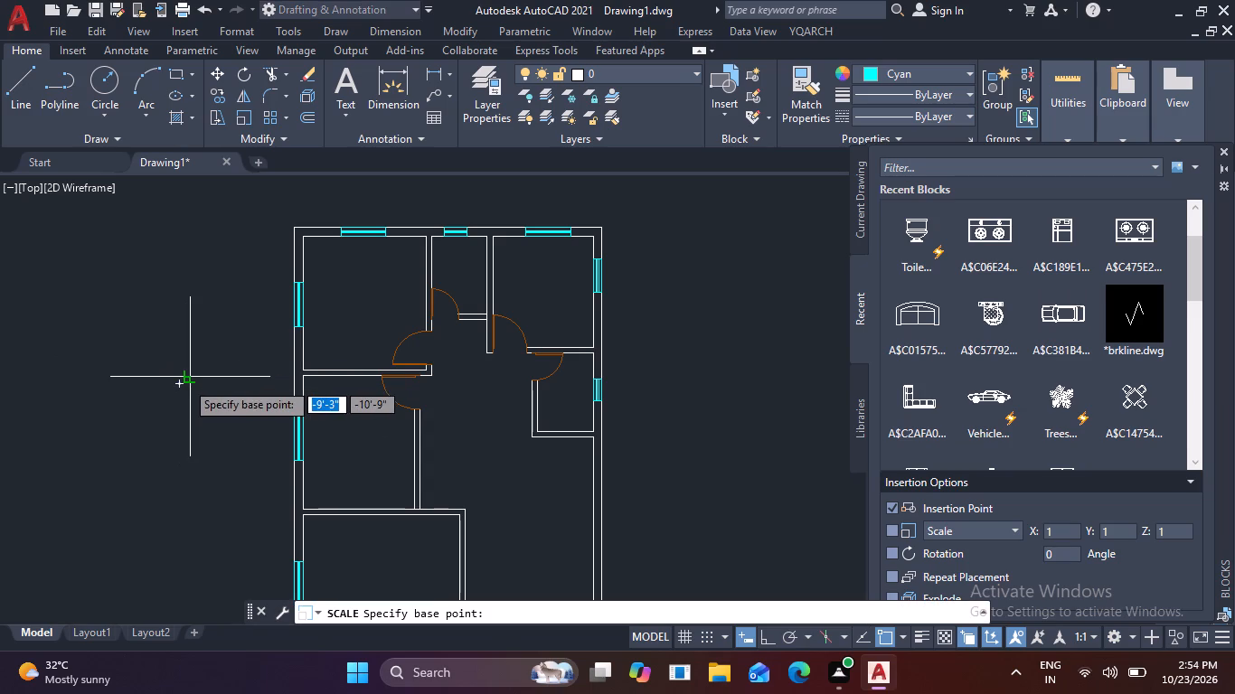
left_click(178, 385)
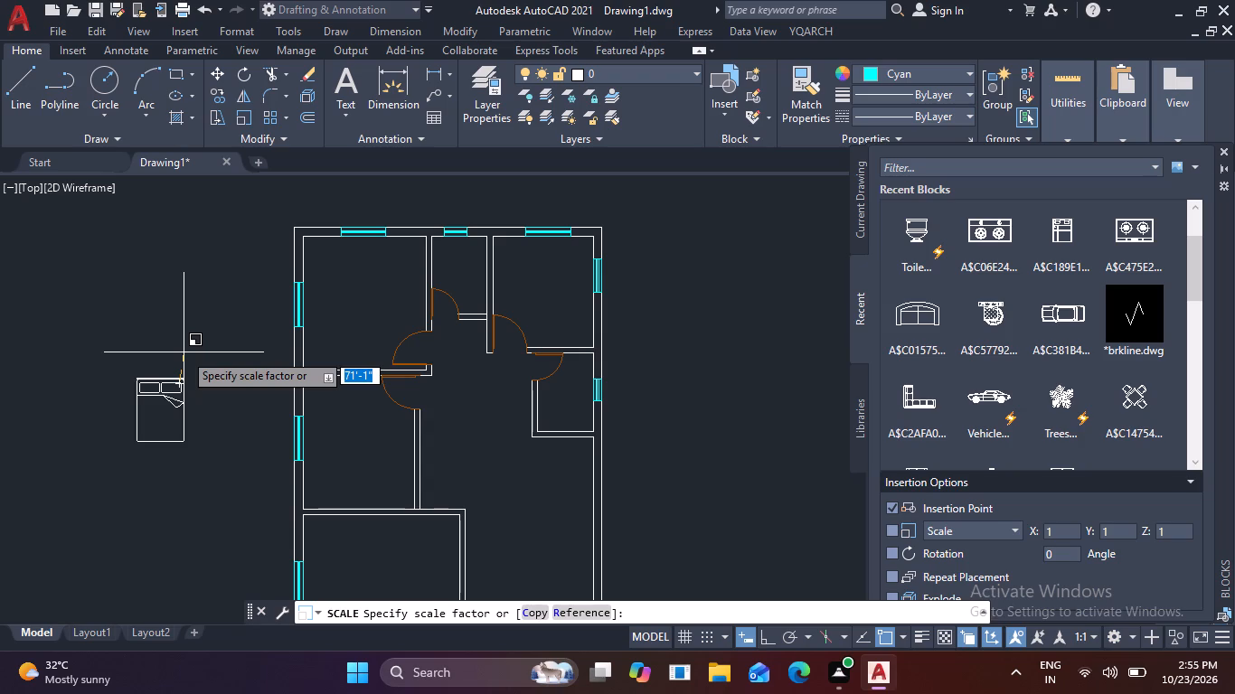
left_click(222, 402)
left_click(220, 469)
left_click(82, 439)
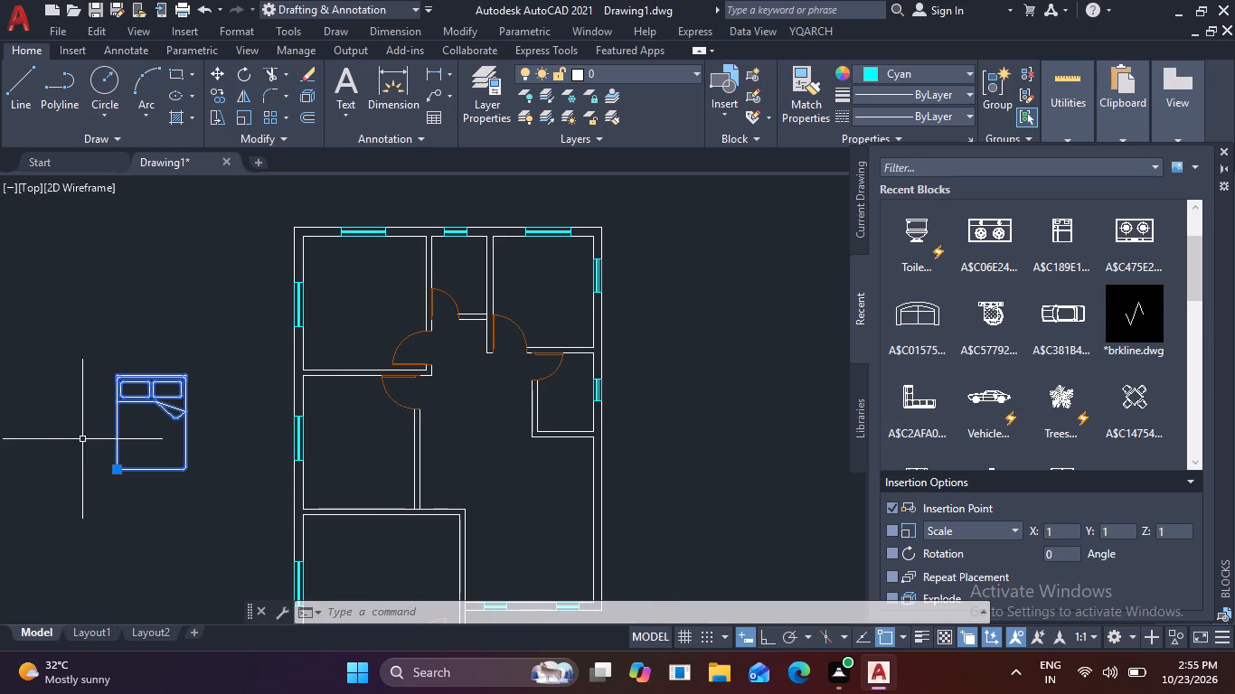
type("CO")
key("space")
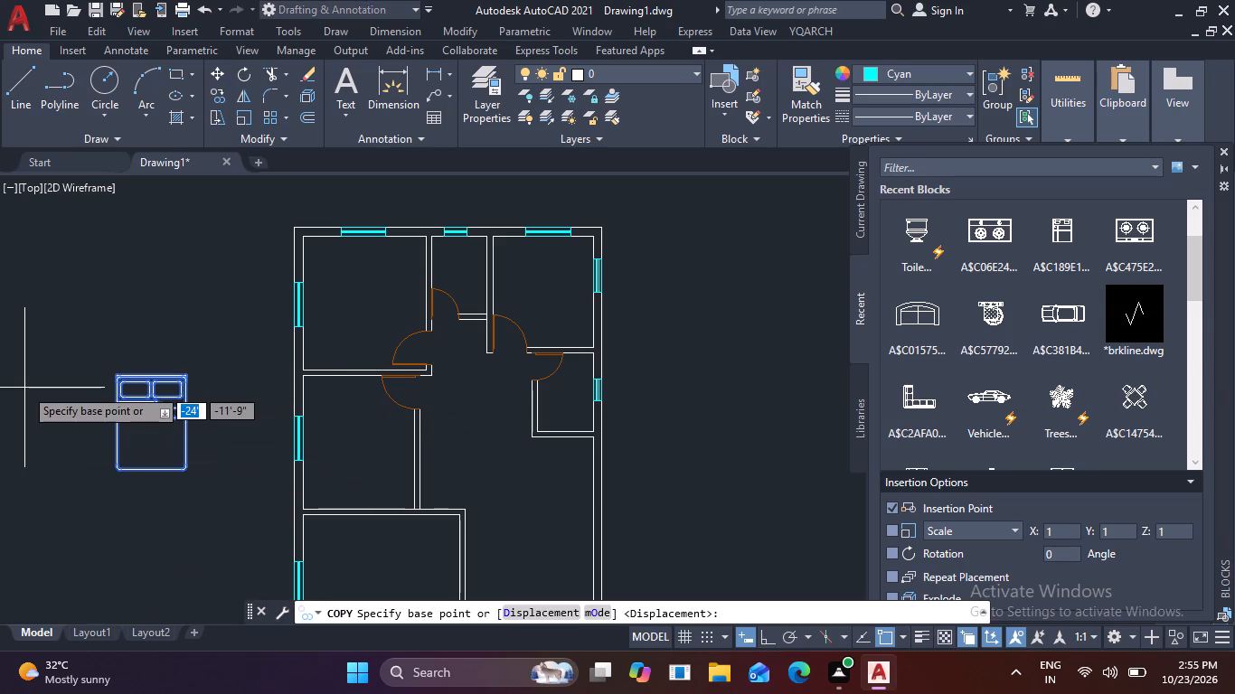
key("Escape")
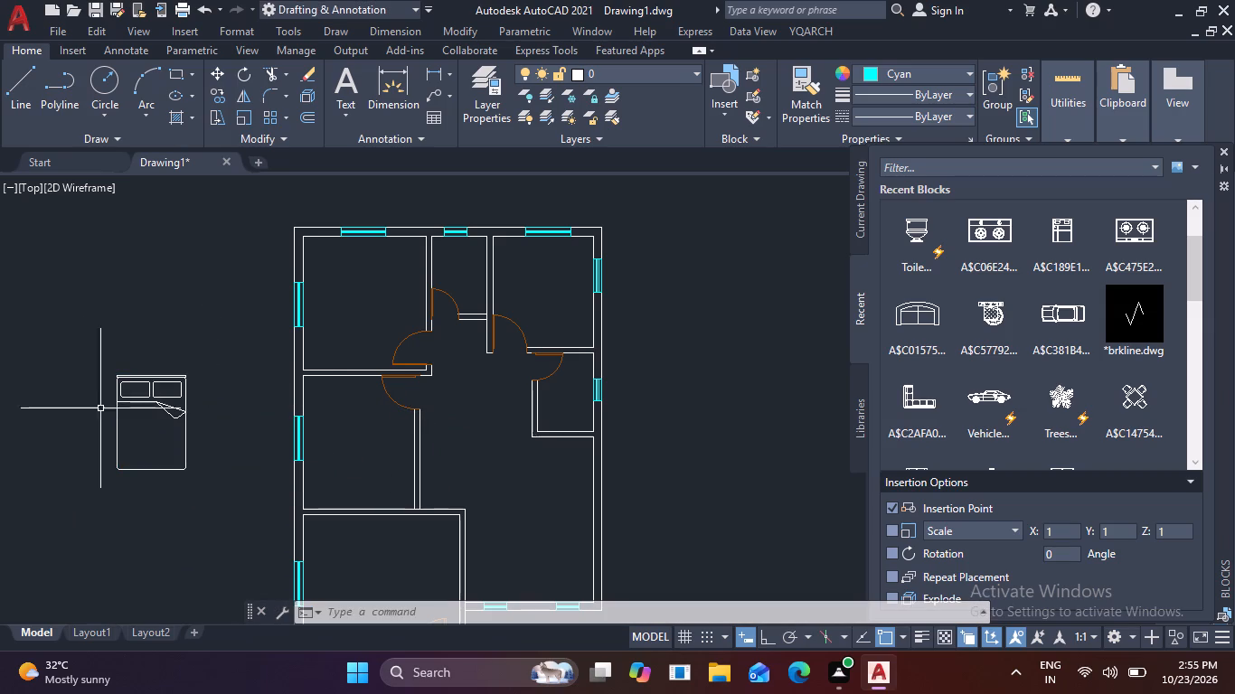
Rotate the bed block a quarter turn counterclockwise about its pillow end, with Ortho turned on, so the pillows face away from the house.
left_click_drag(226, 445, 207, 440)
left_click(37, 396)
type("RO")
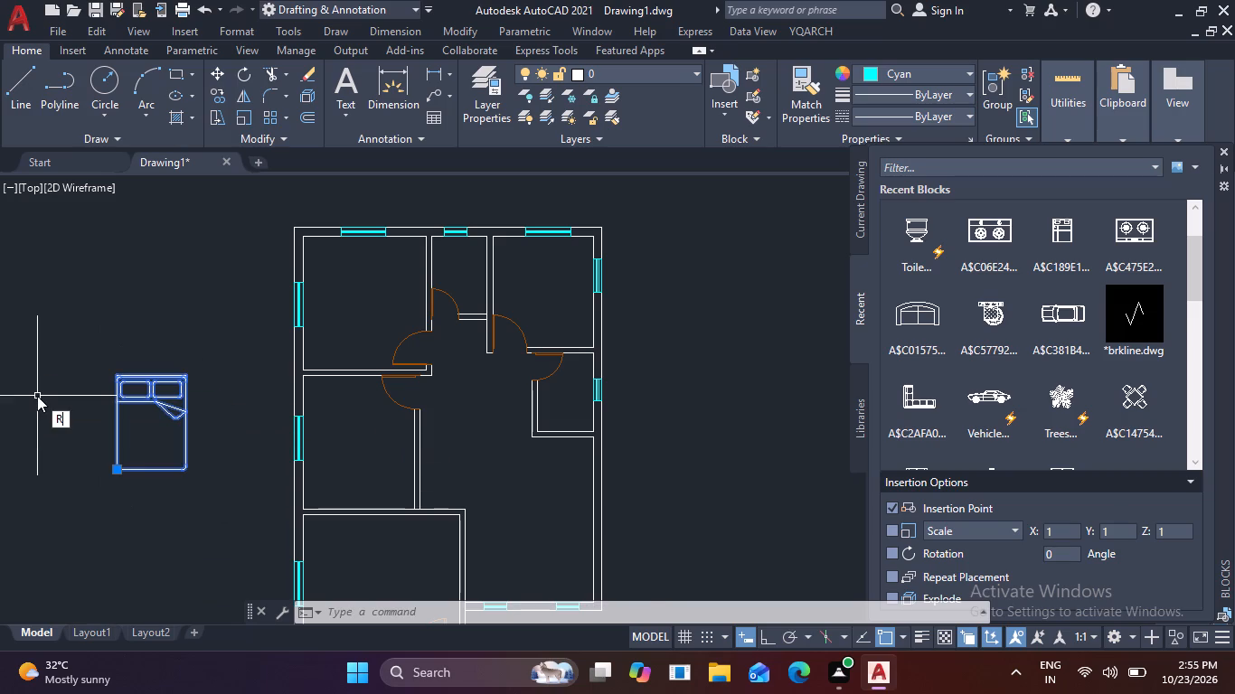
key("space")
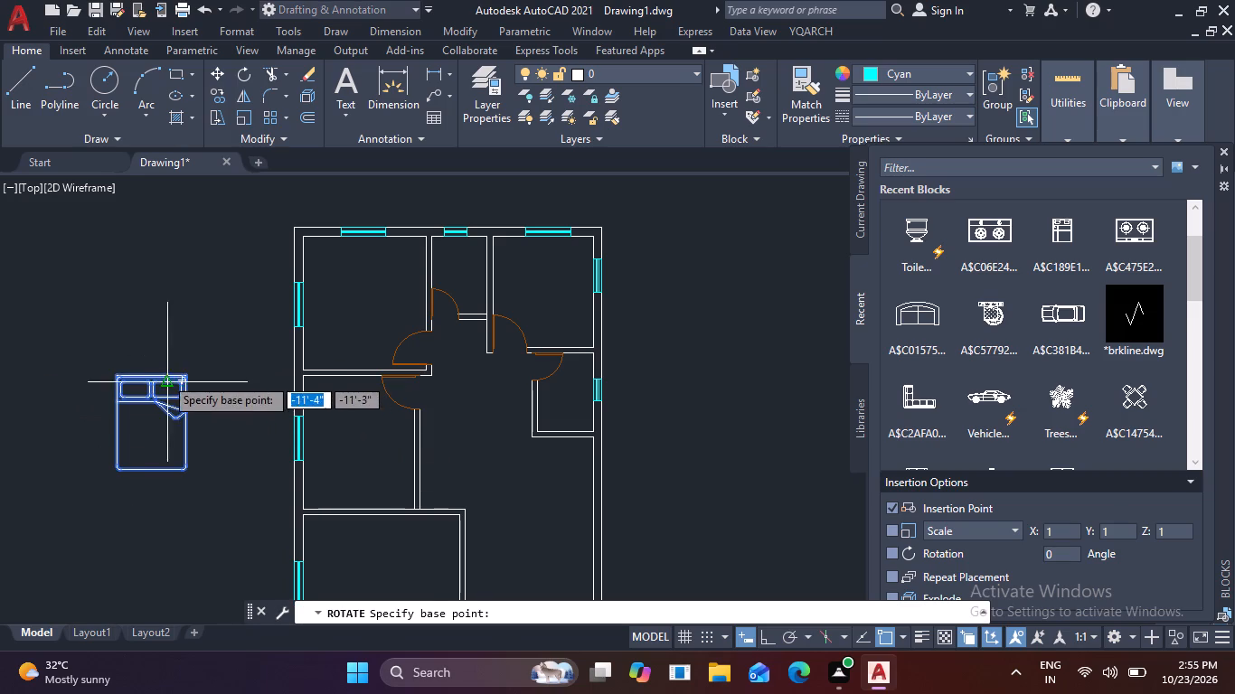
left_click(165, 377)
key("F8")
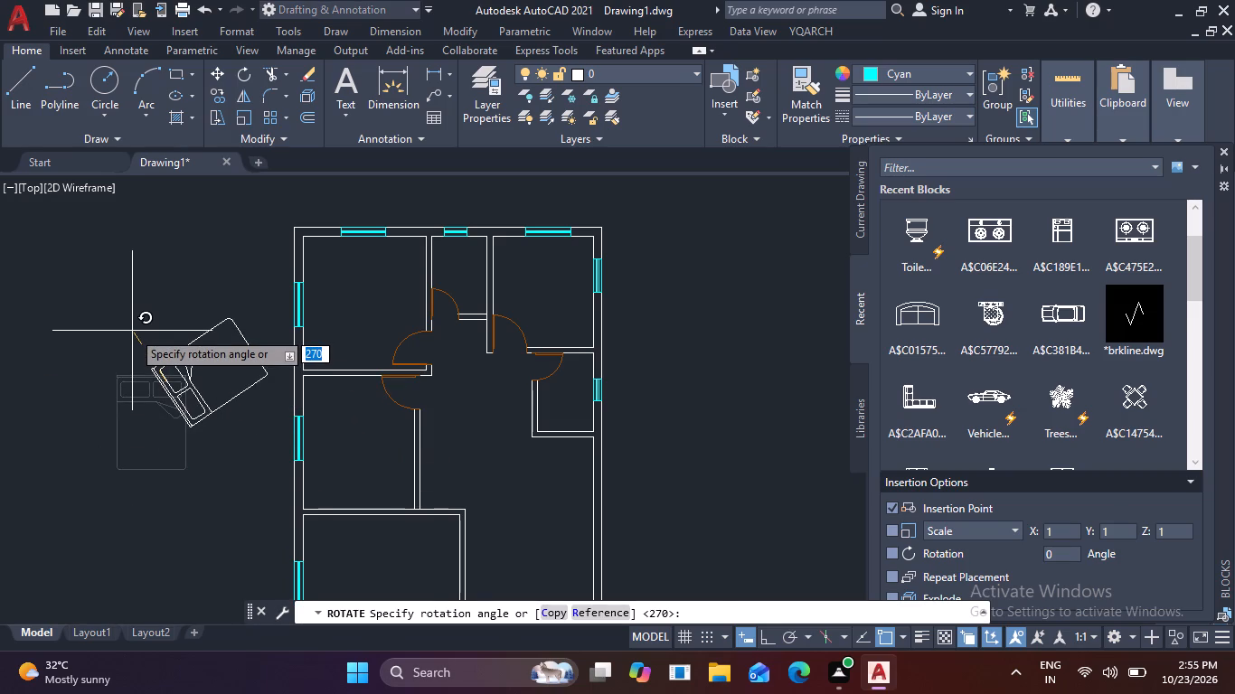
left_click(176, 305)
Copy the bed from its headboard midpoint into the upper-left bedroom, with Ortho off, placing the headboard against the left exterior wall at the window.
left_click_drag(220, 463, 213, 451)
left_click(161, 388)
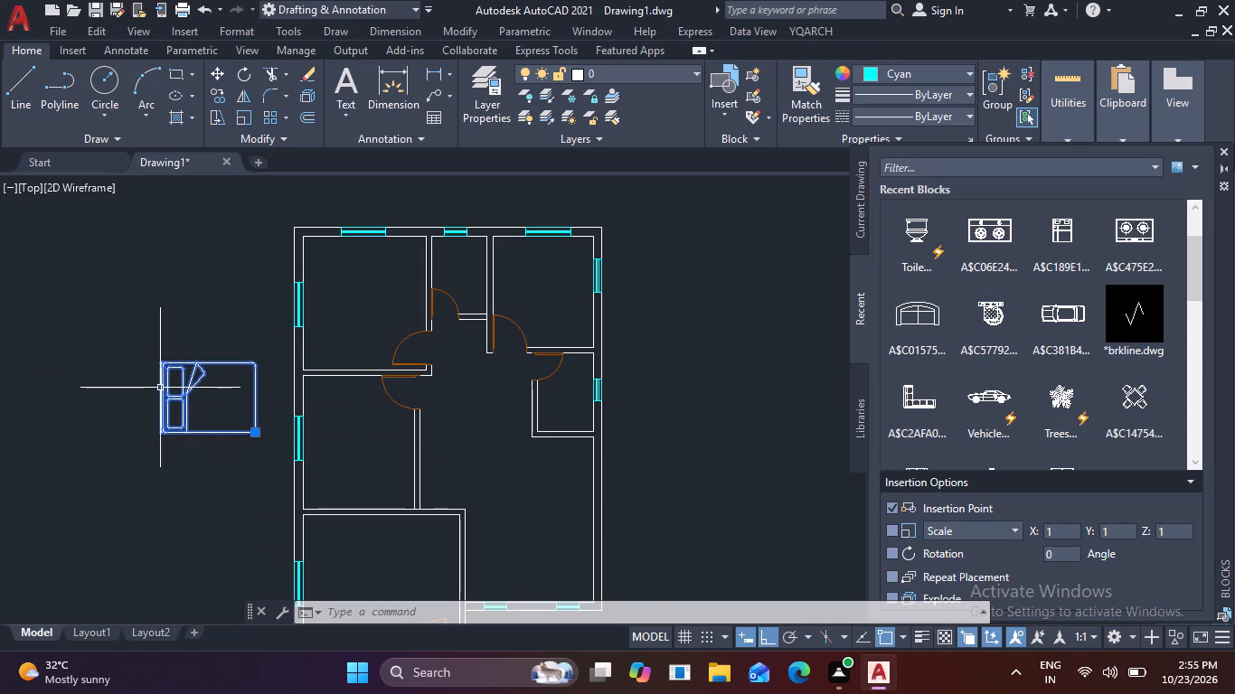
type("CO")
key("space")
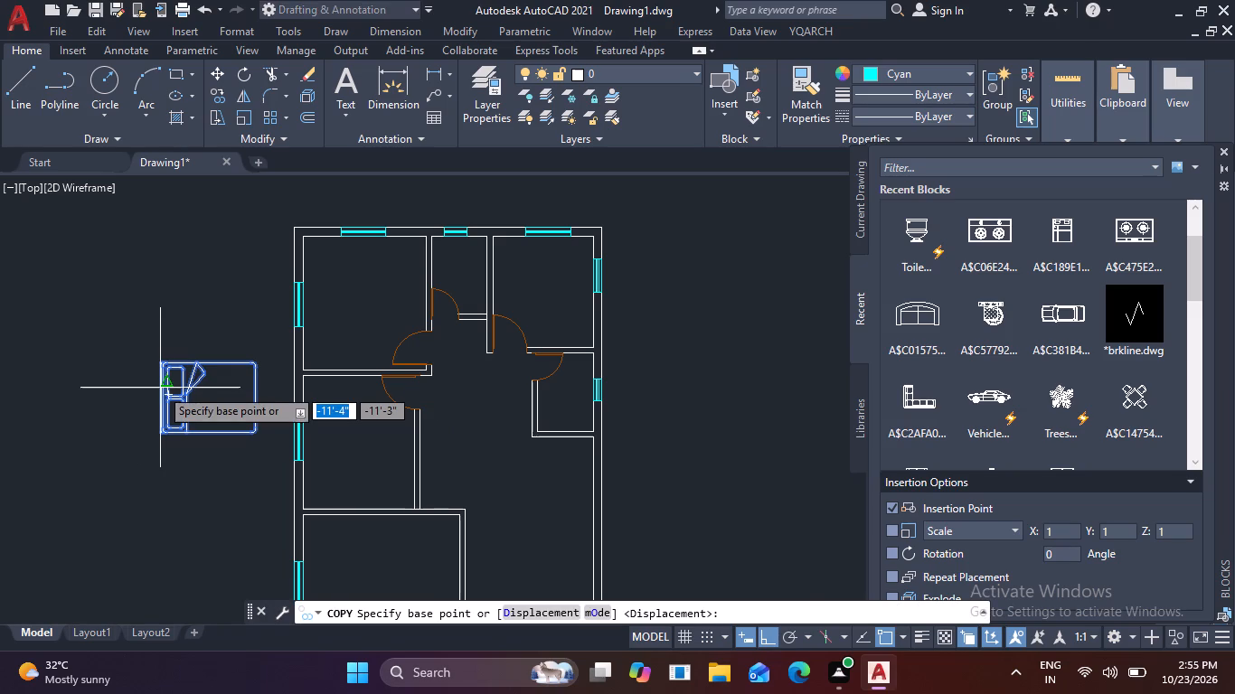
scroll(163, 395, "up", 5)
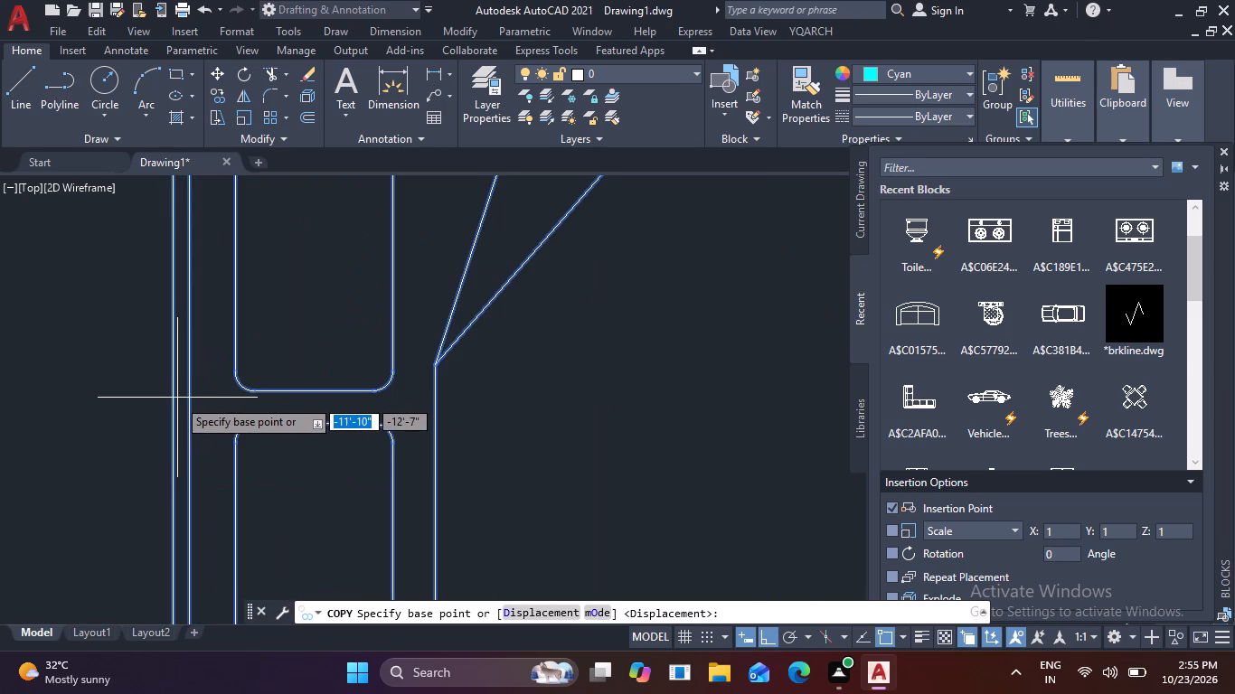
left_click(169, 407)
scroll(350, 349, "down", 4)
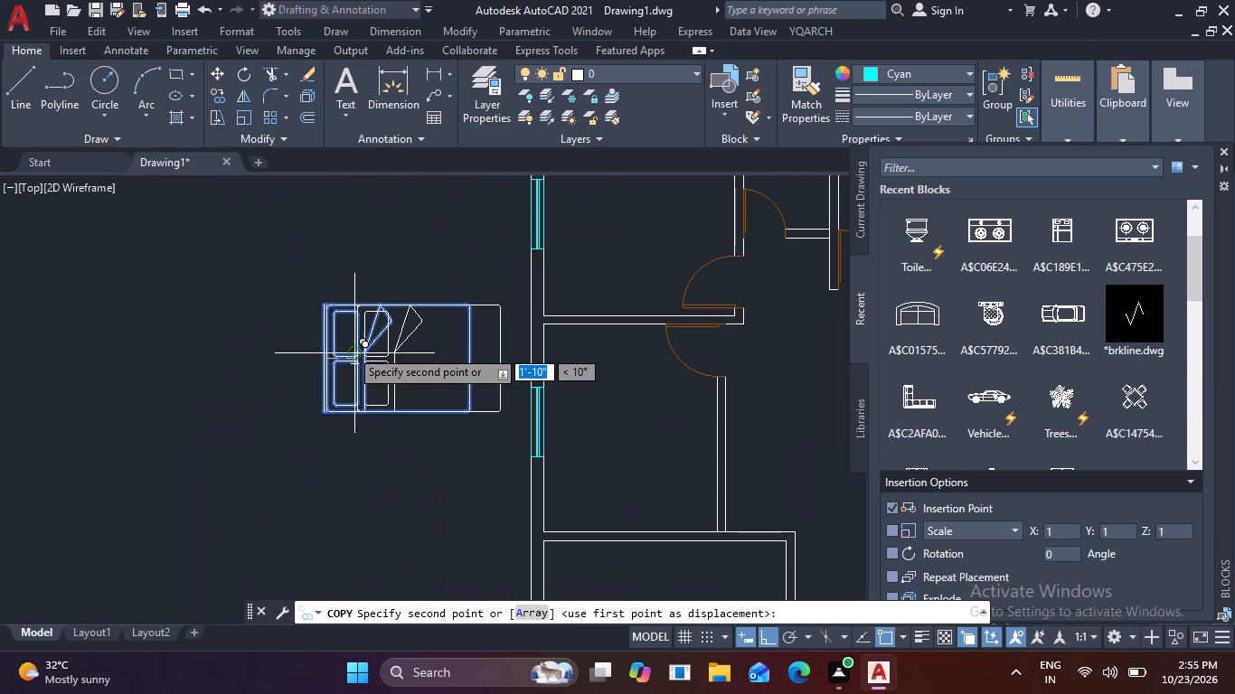
key("F8")
middle_click_drag(196, 474, 162, 504)
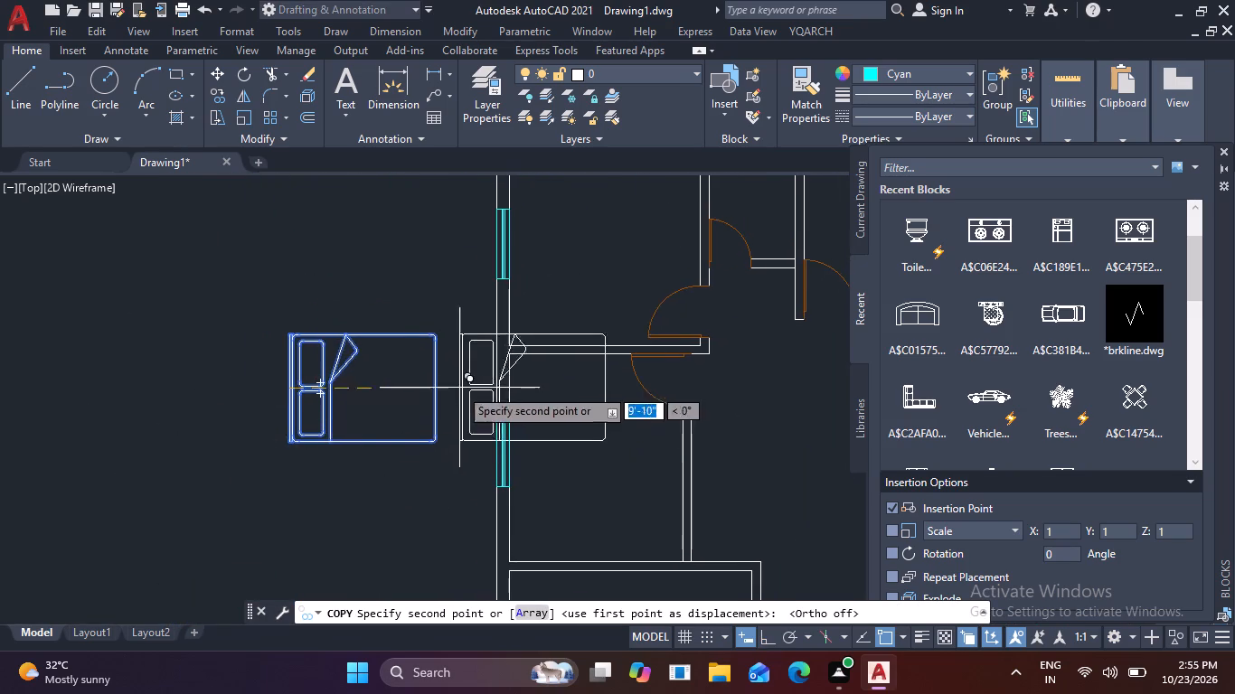
middle_click_drag(457, 387, 253, 539)
scroll(335, 420, "up", 2)
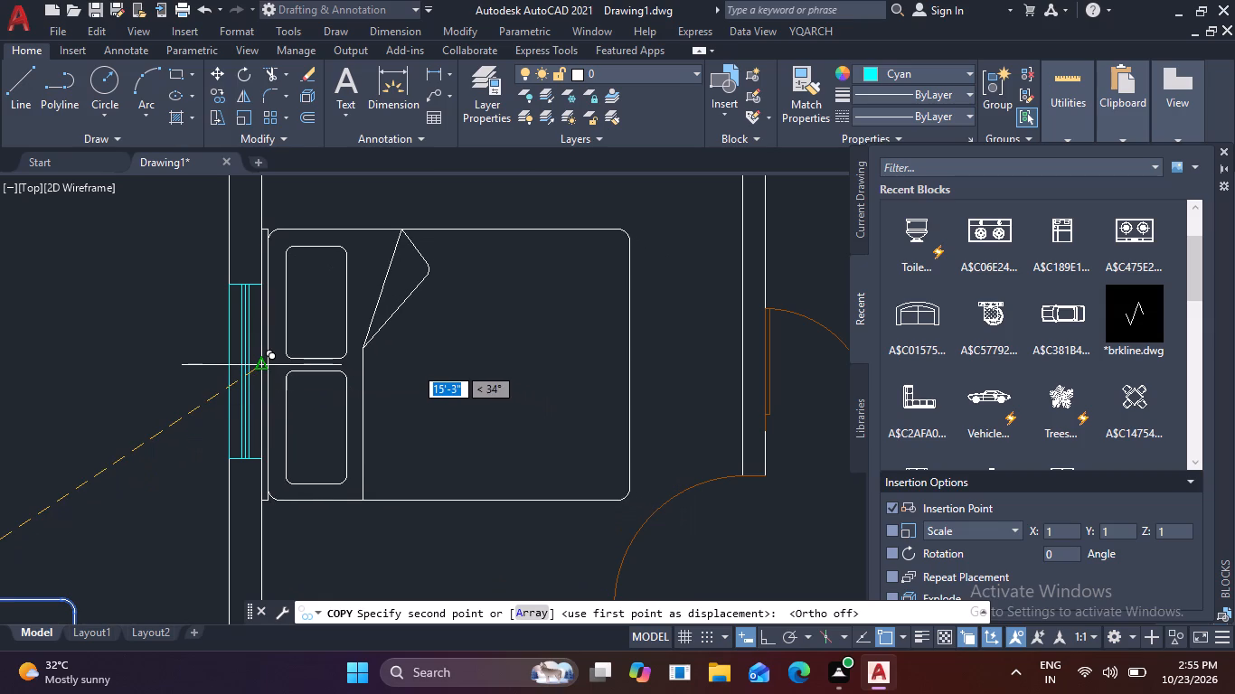
left_click(264, 366)
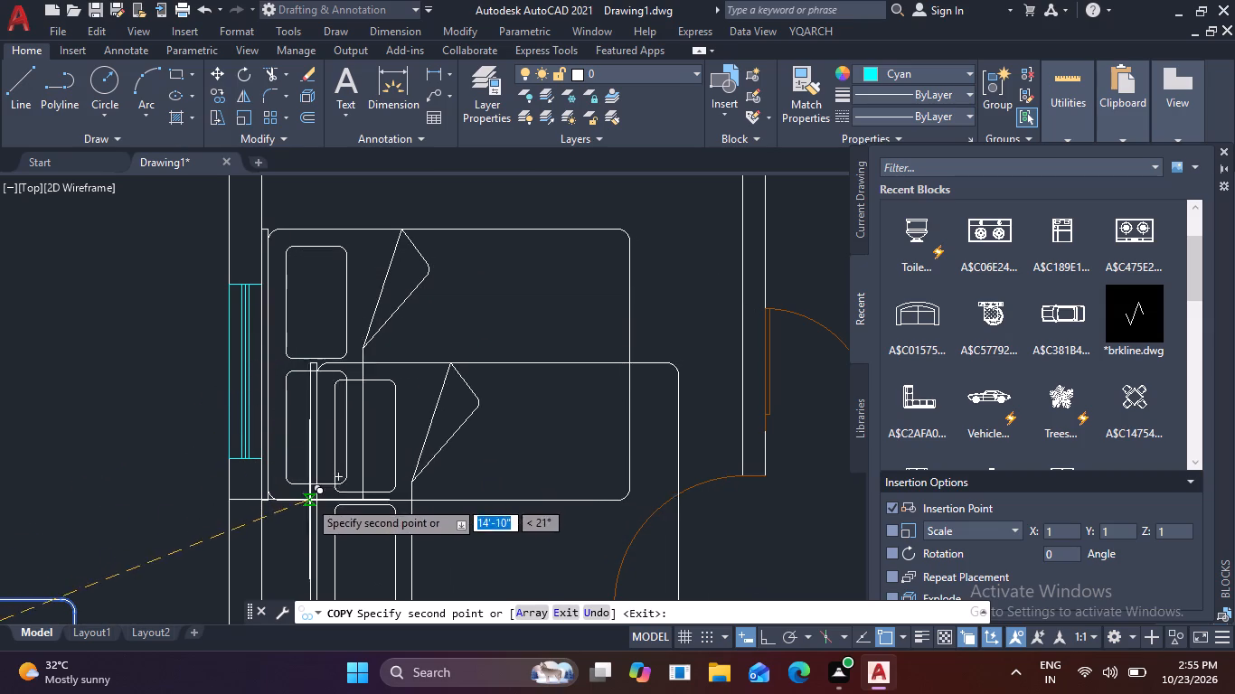
scroll(295, 510, "down", 3)
middle_click_drag(251, 536, 281, 286)
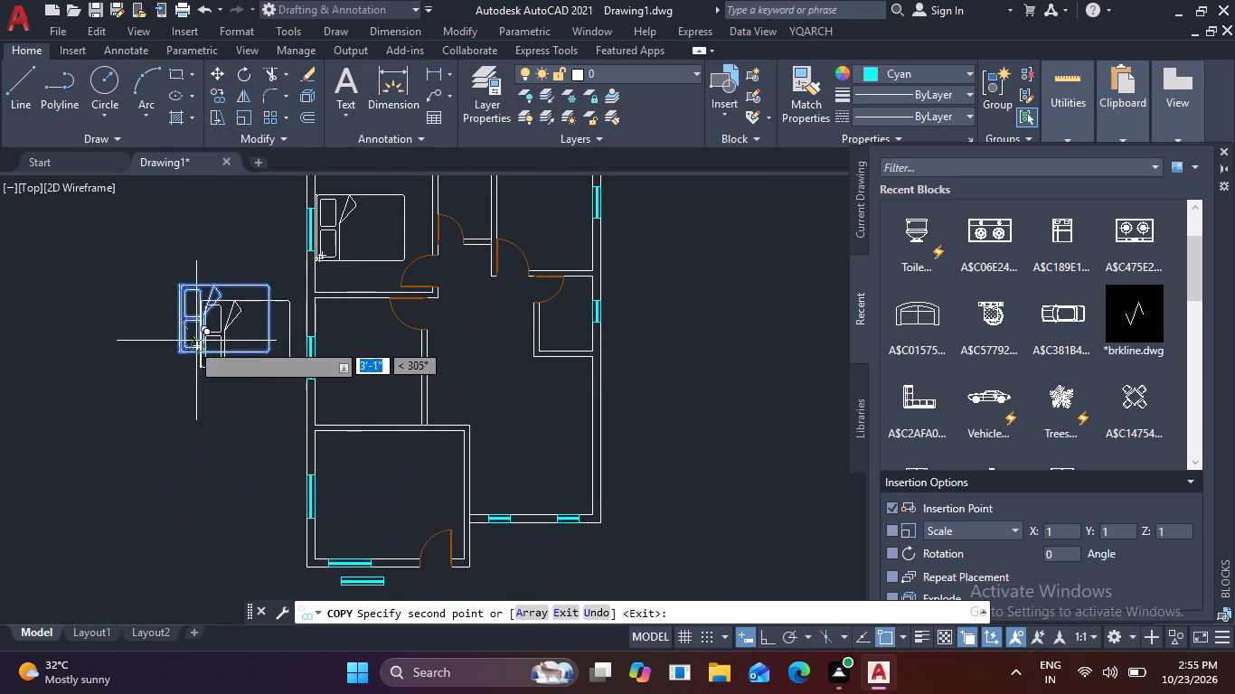
key("Escape")
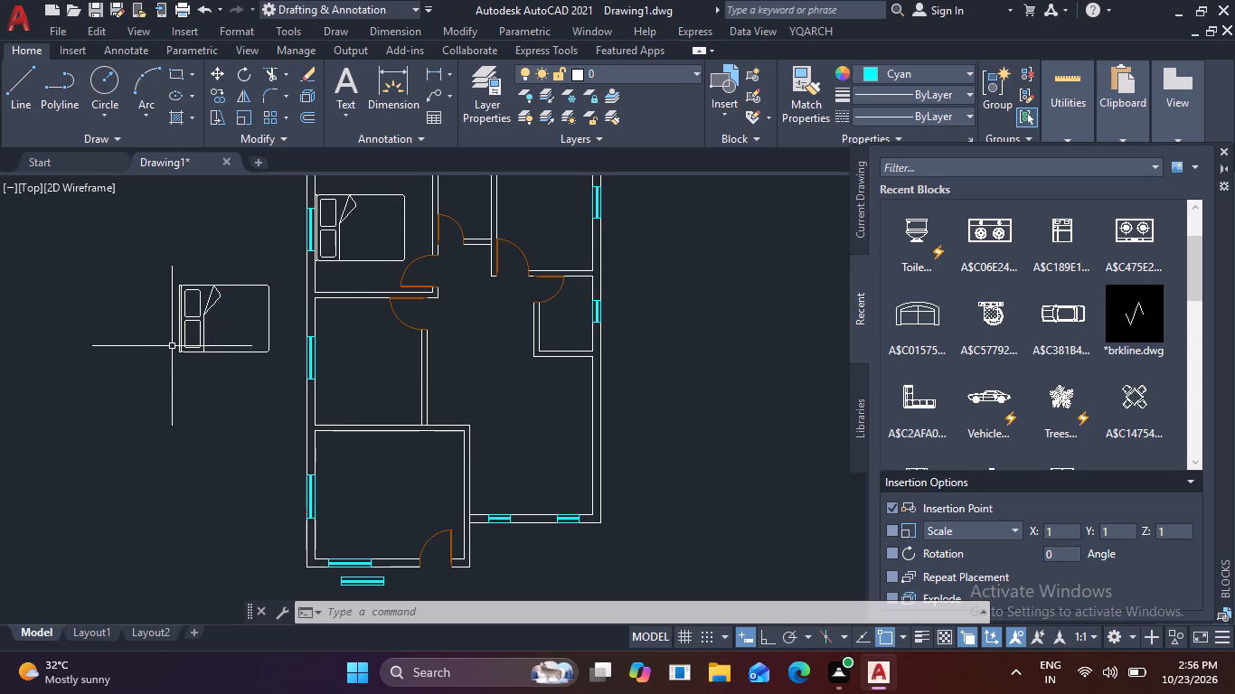
Rotate the original bed outside the house a quarter turn counterclockwise about its headboard midpoint, with Ortho on.
left_click_drag(227, 370, 183, 326)
left_click(170, 318)
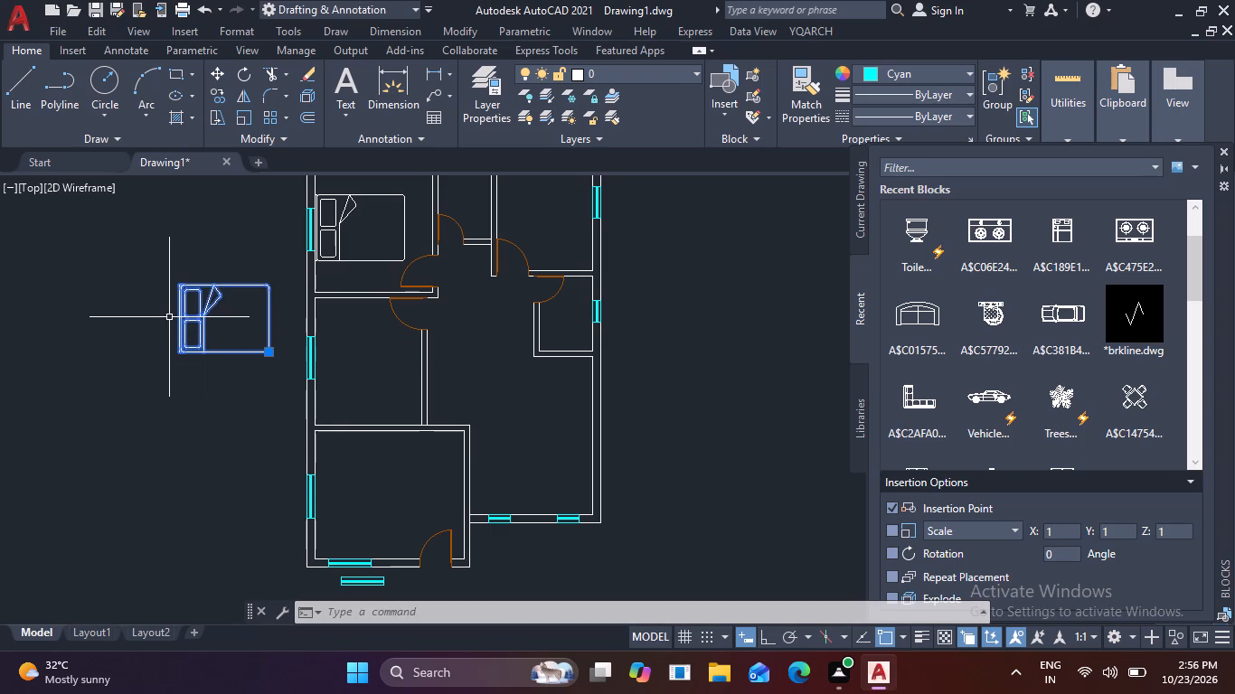
type("RO")
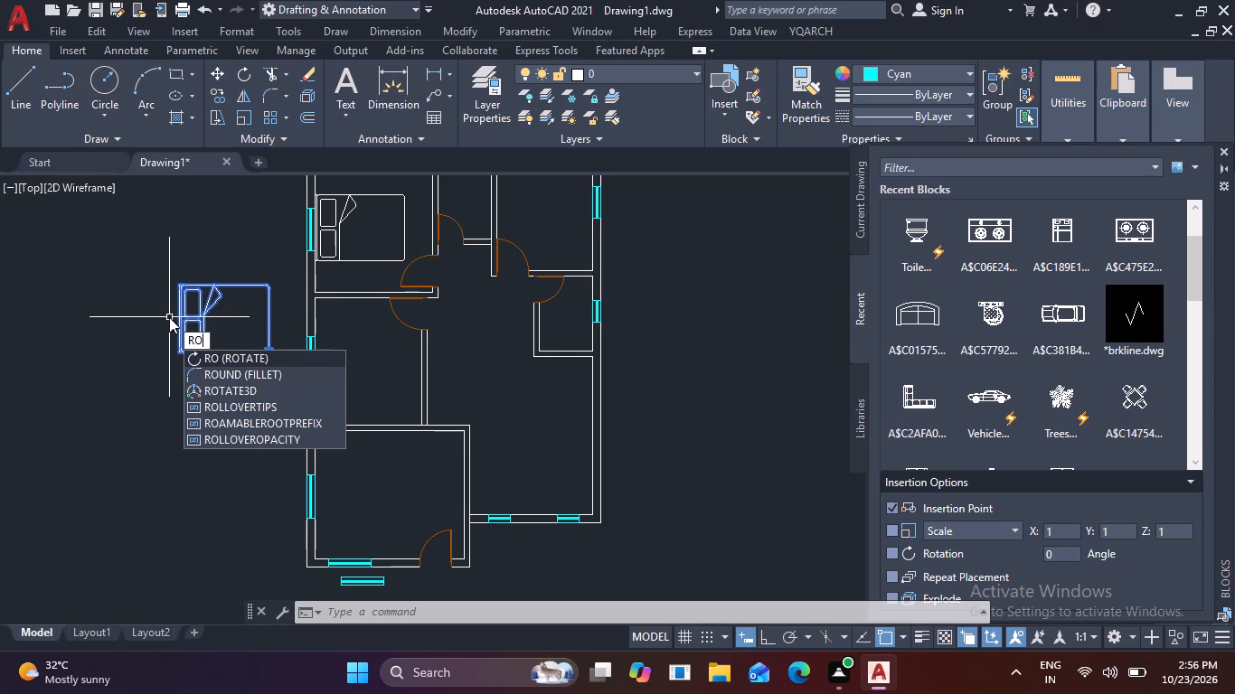
key("space")
scroll(189, 338, "up", 2)
left_click(165, 320)
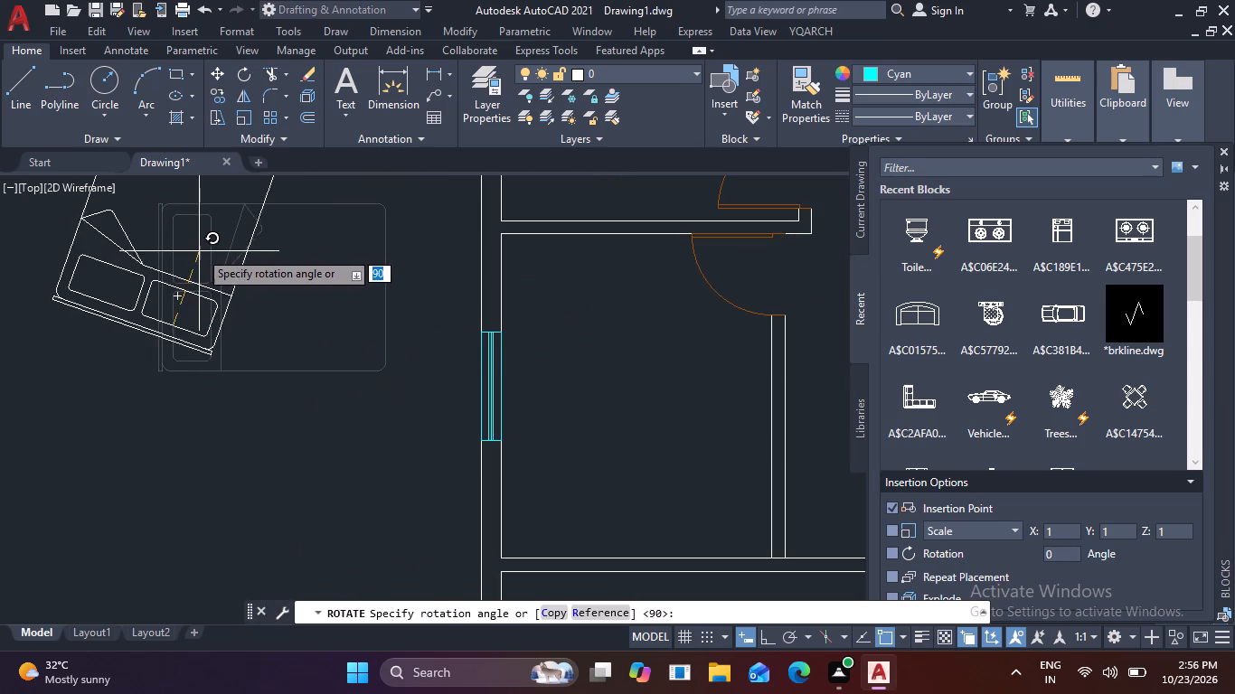
middle_click_drag(199, 247, 185, 420)
scroll(191, 374, "down", 2)
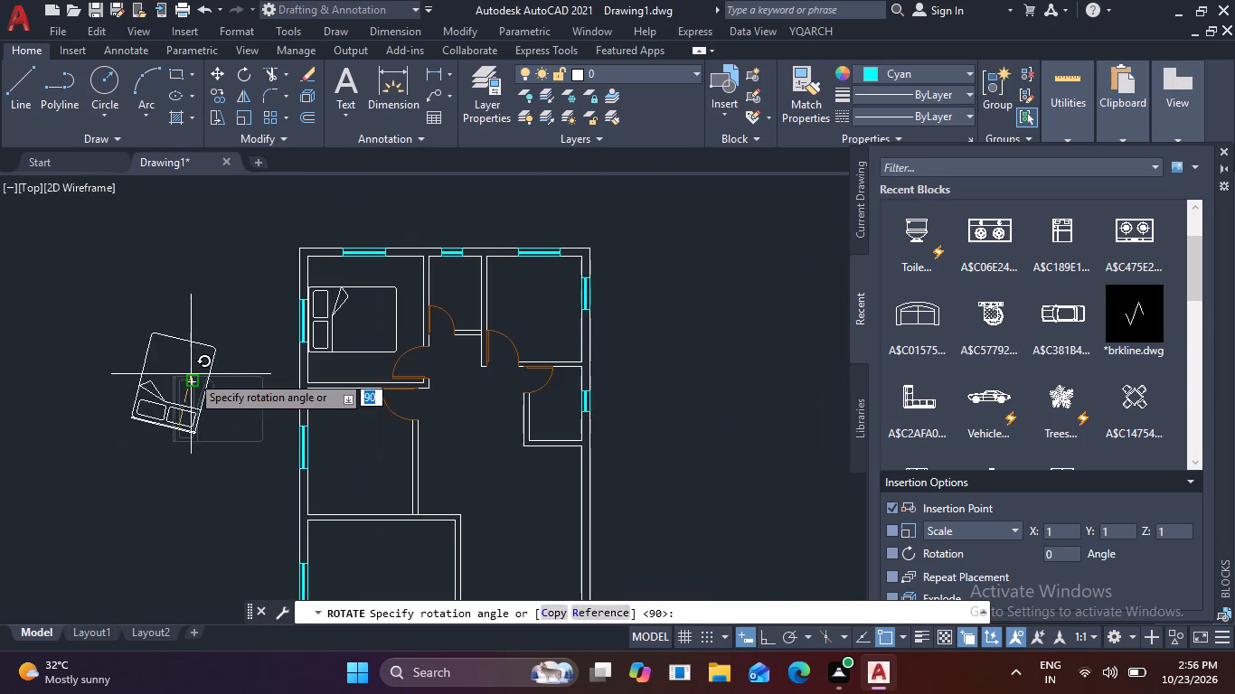
key("F8")
left_click(185, 302)
Copy the rotated bed from its headboard midpoint into the middle-left bedroom, with Ortho off, placing the headboard against the room's lower wall.
left_click_drag(240, 463, 228, 453)
left_click(124, 374)
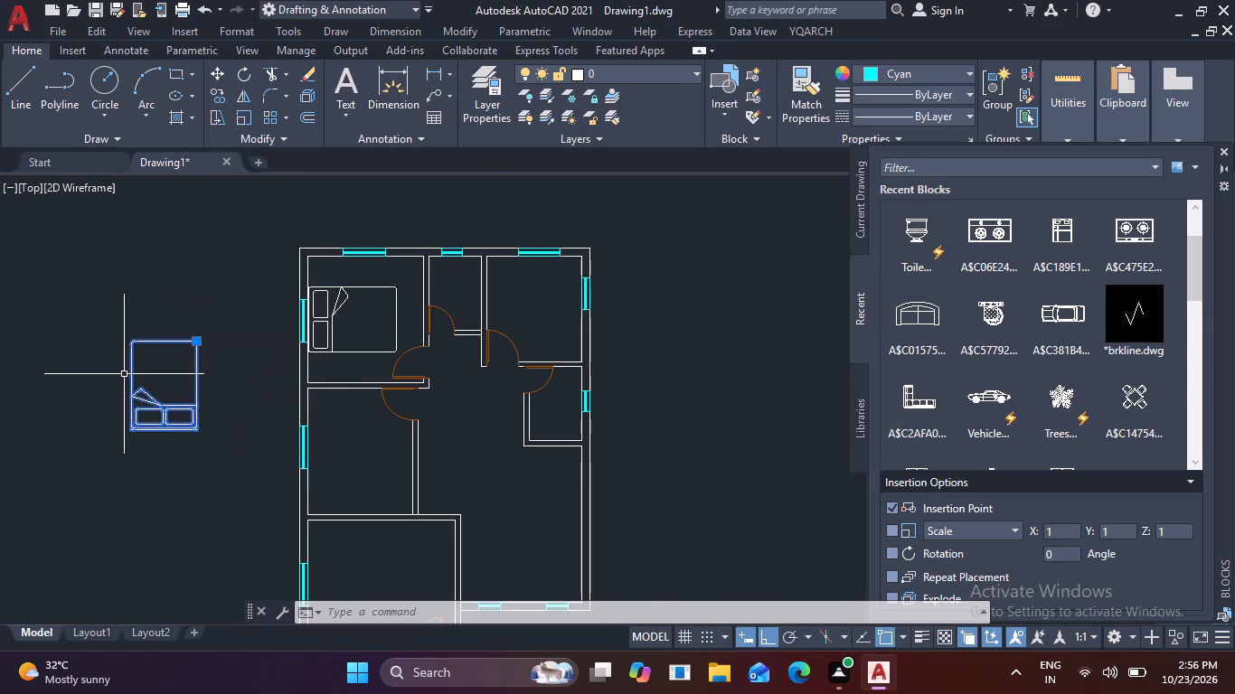
type("CO")
key("space")
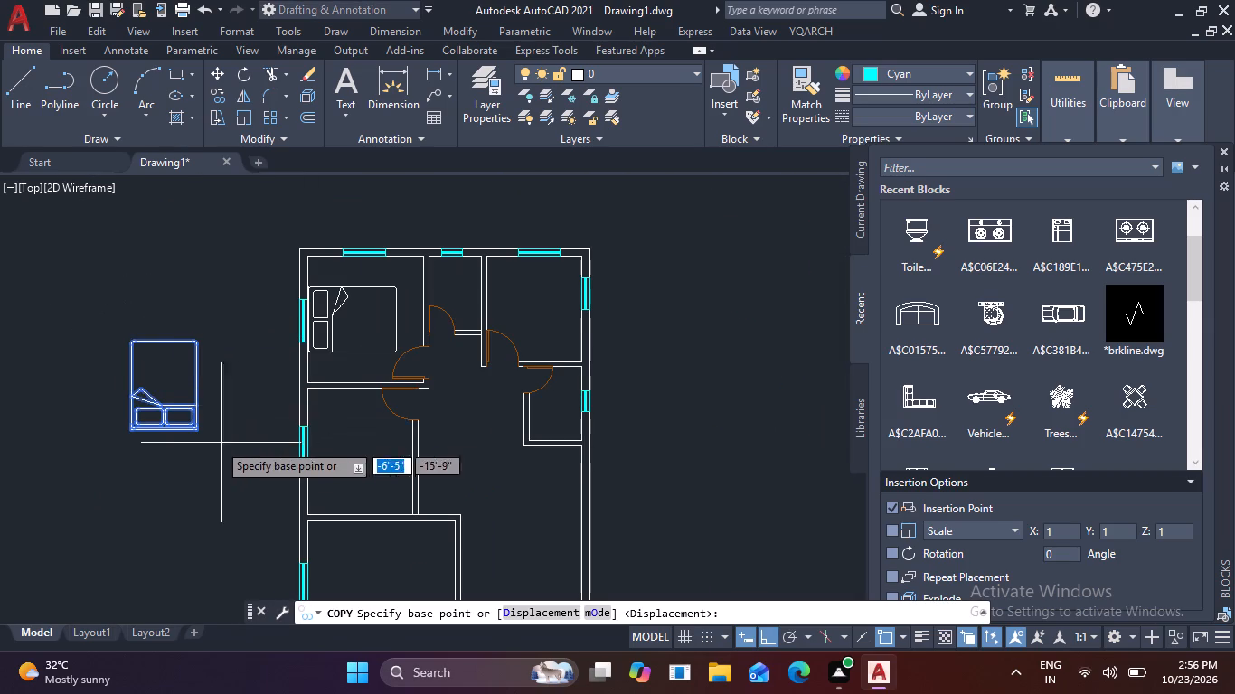
scroll(172, 434, "up", 5)
middle_click_drag(81, 395, 402, 394)
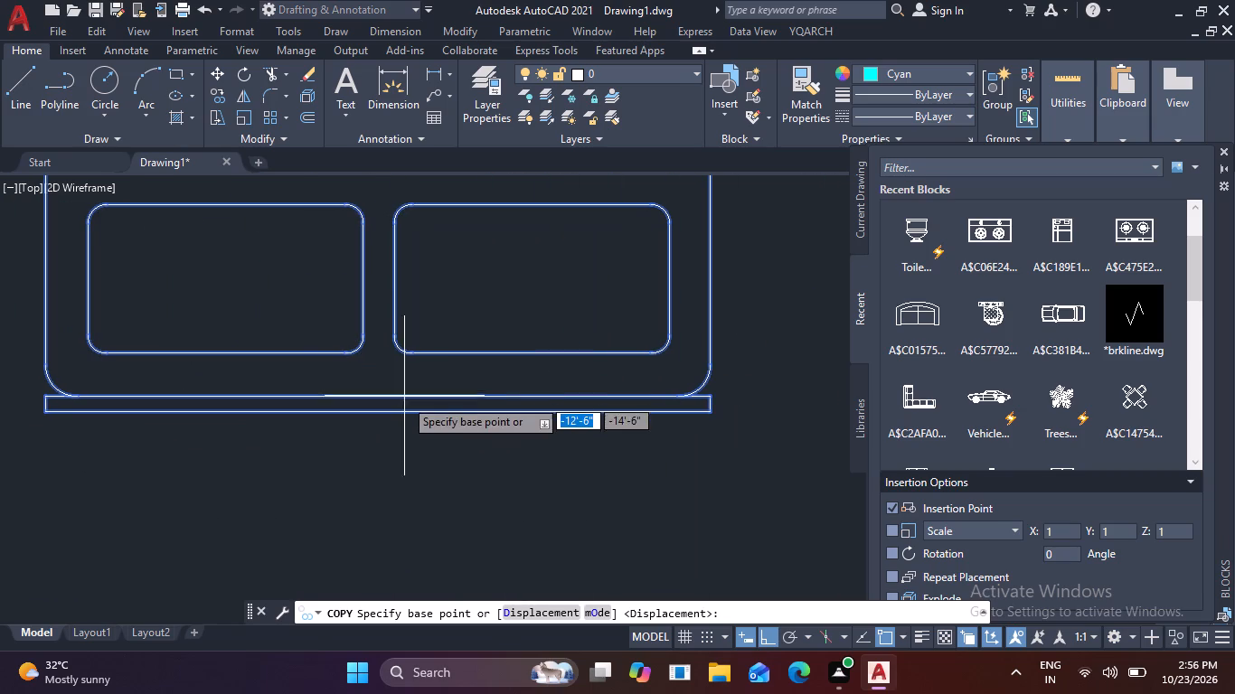
left_click(371, 414)
scroll(419, 412, "down", 5)
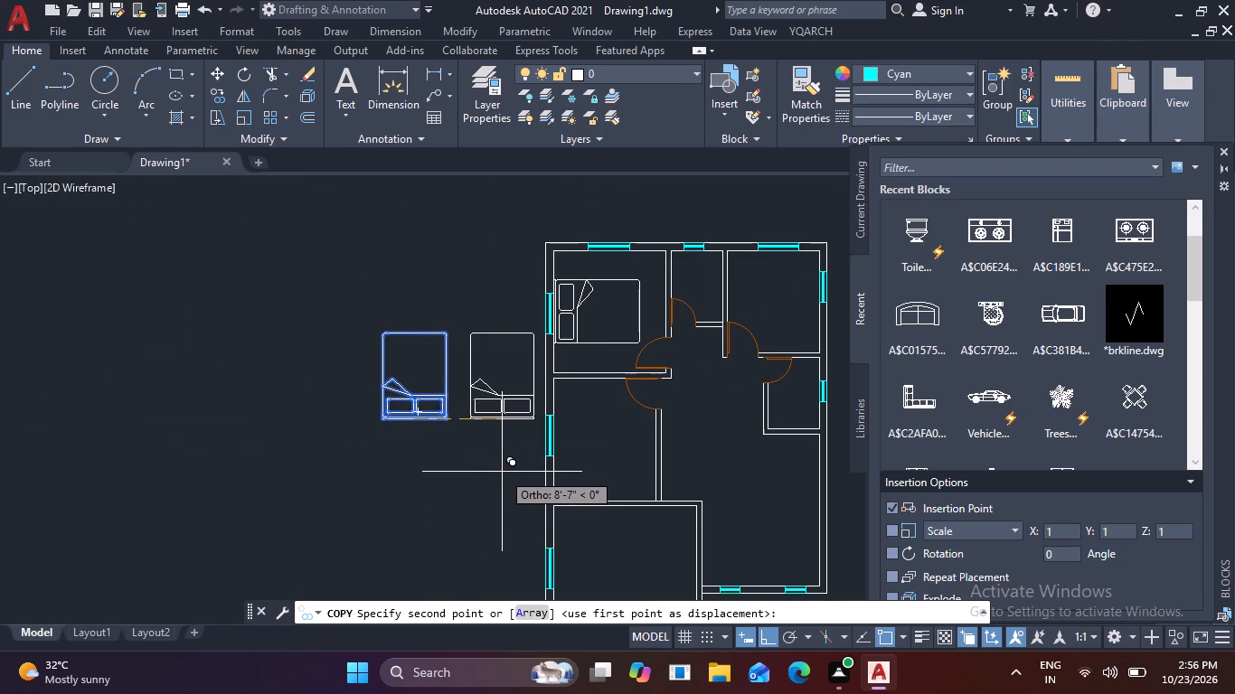
key("F8")
scroll(593, 492, "up", 2)
middle_click_drag(589, 494, 559, 464)
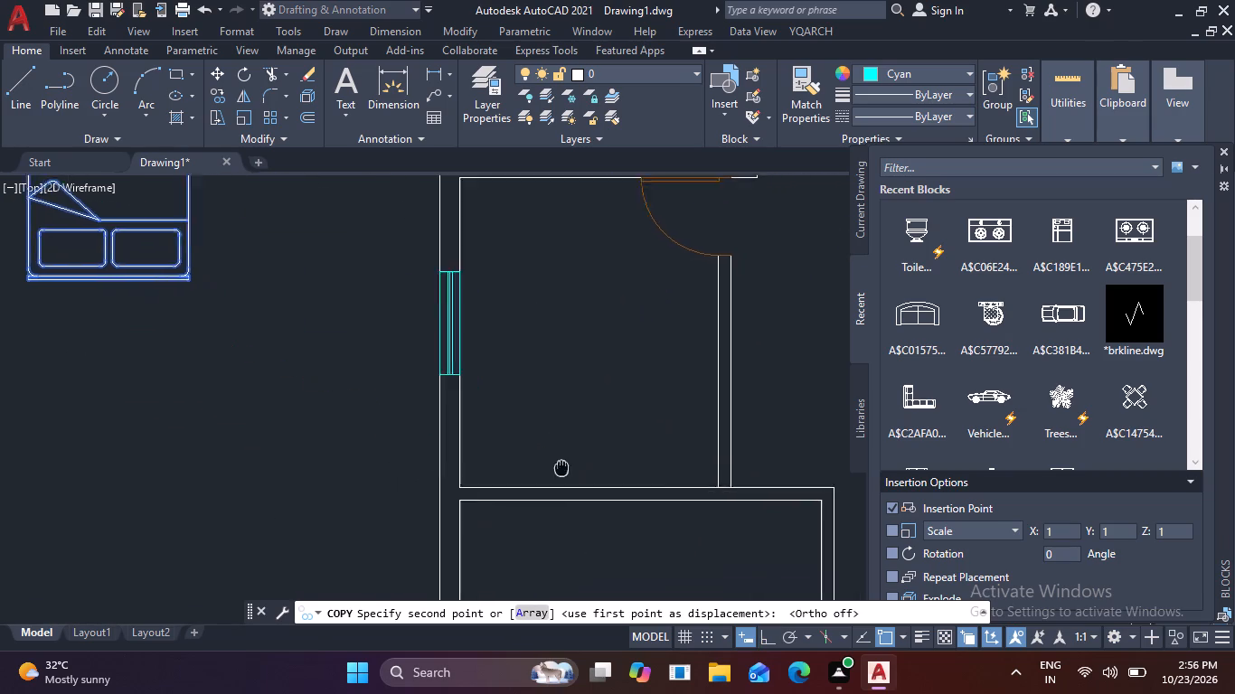
middle_click_drag(559, 464, 512, 426)
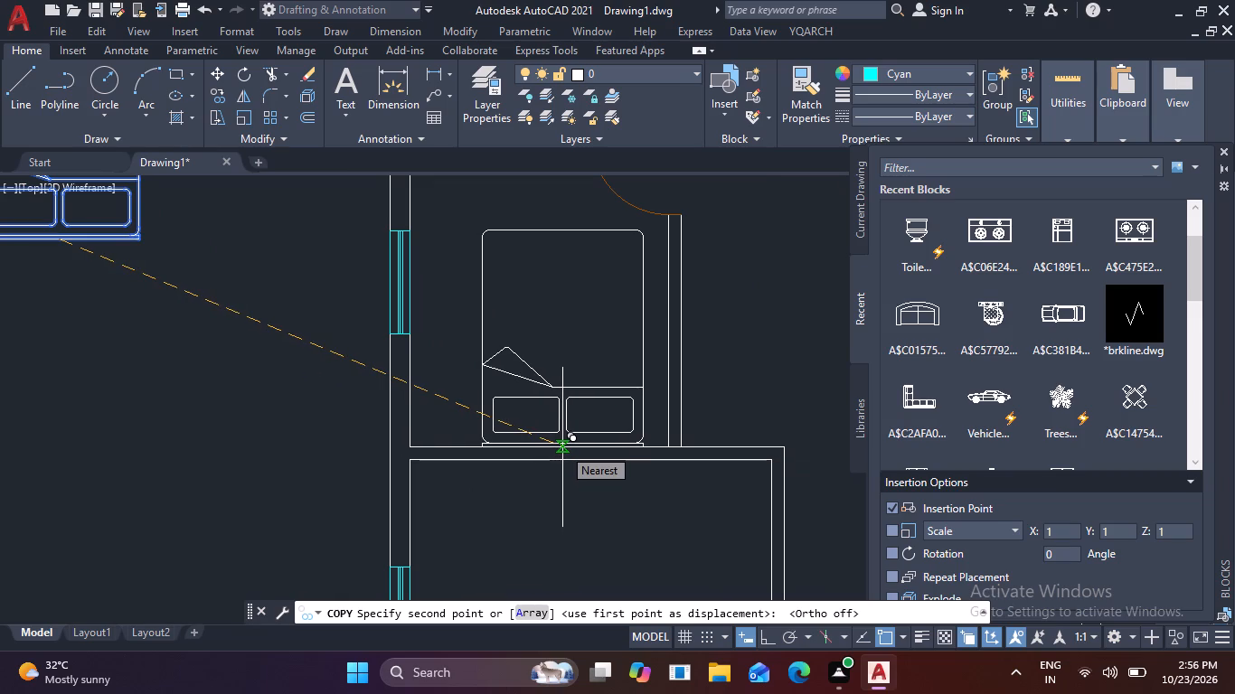
left_click(562, 447)
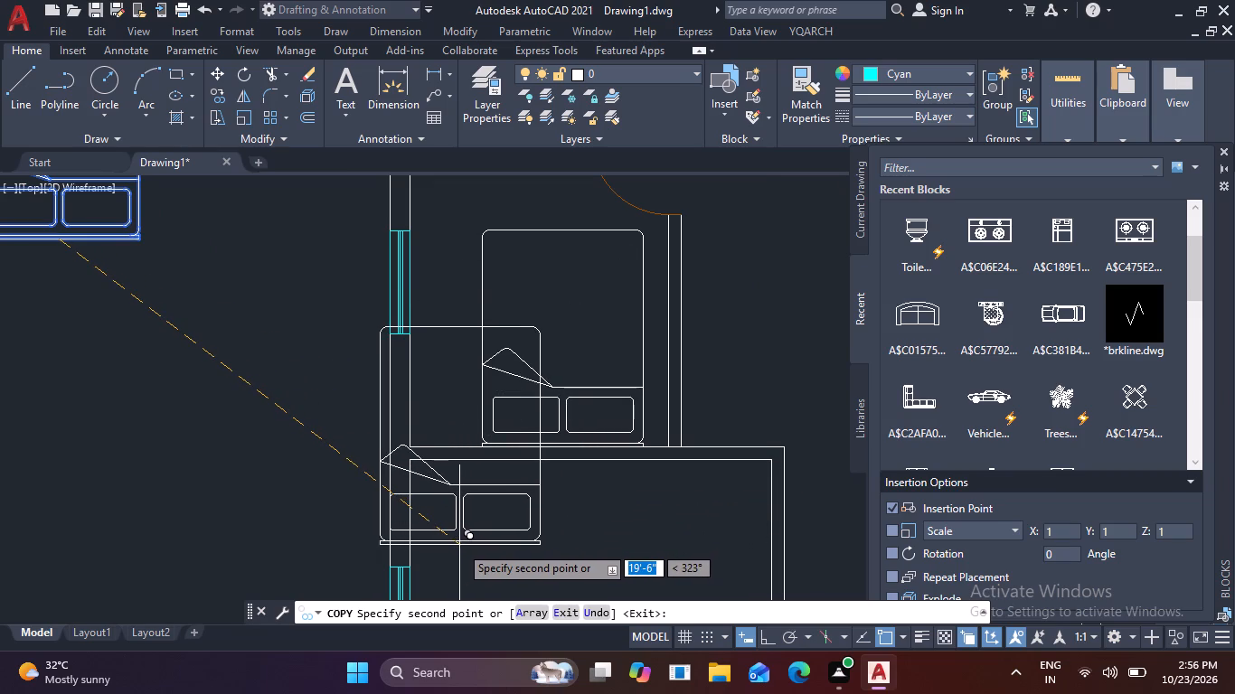
key("Escape")
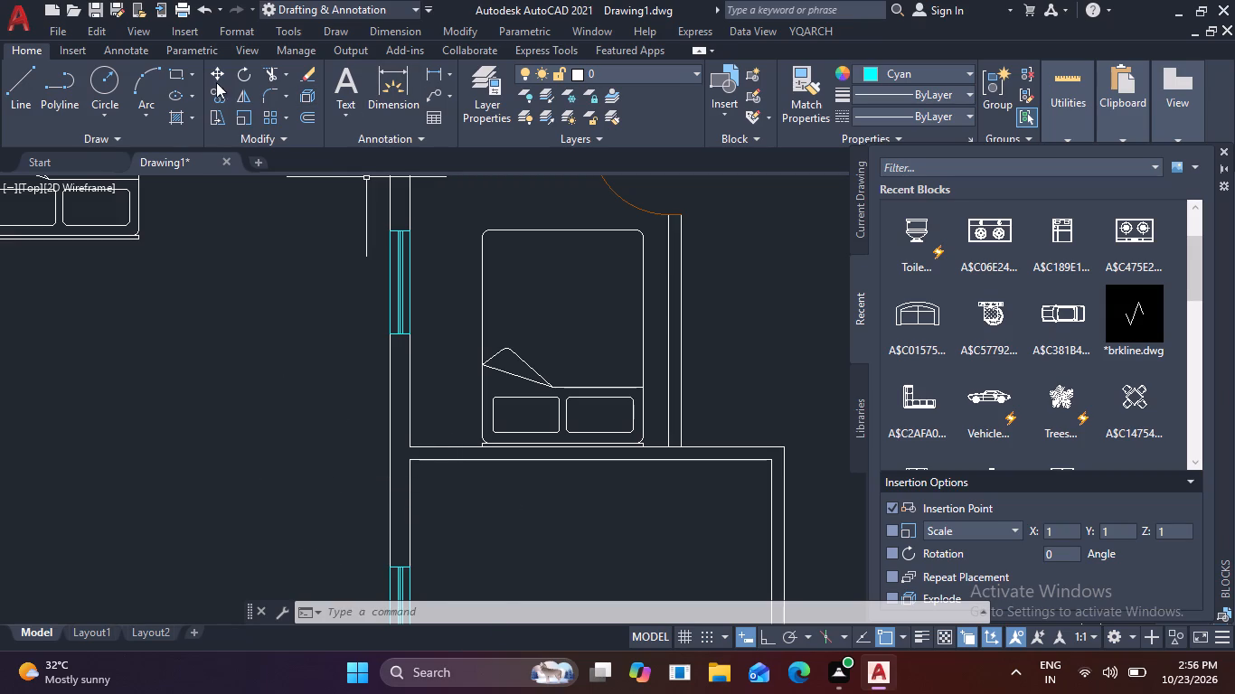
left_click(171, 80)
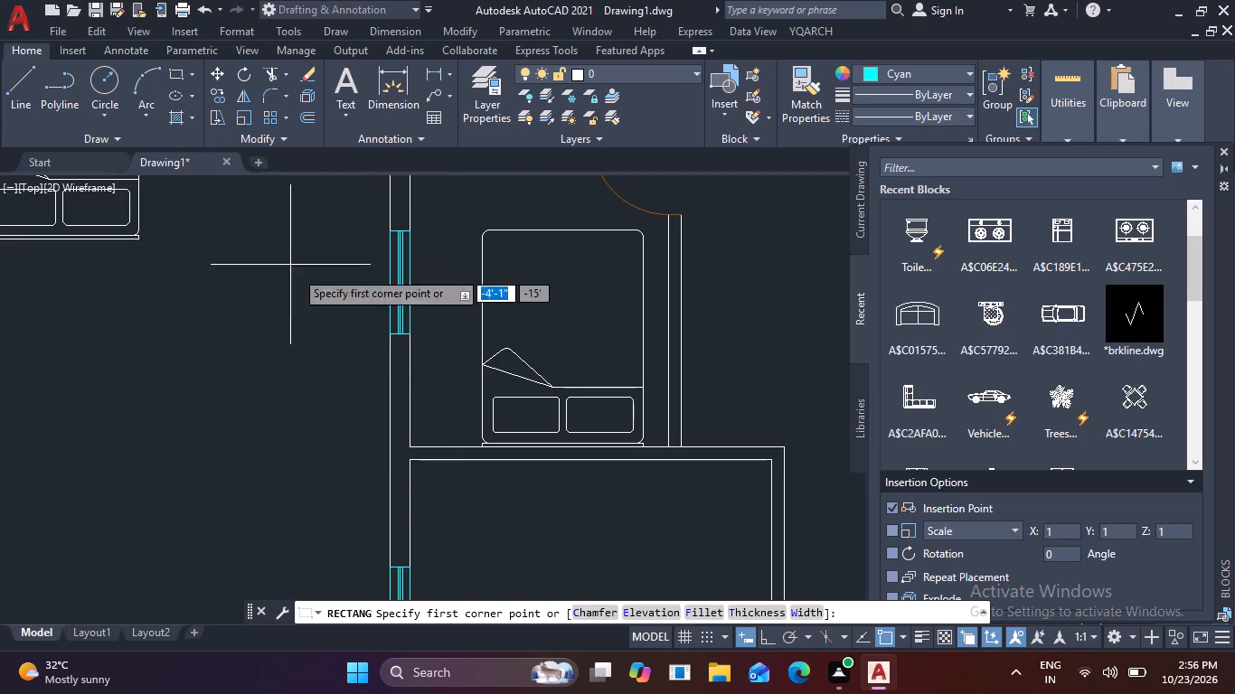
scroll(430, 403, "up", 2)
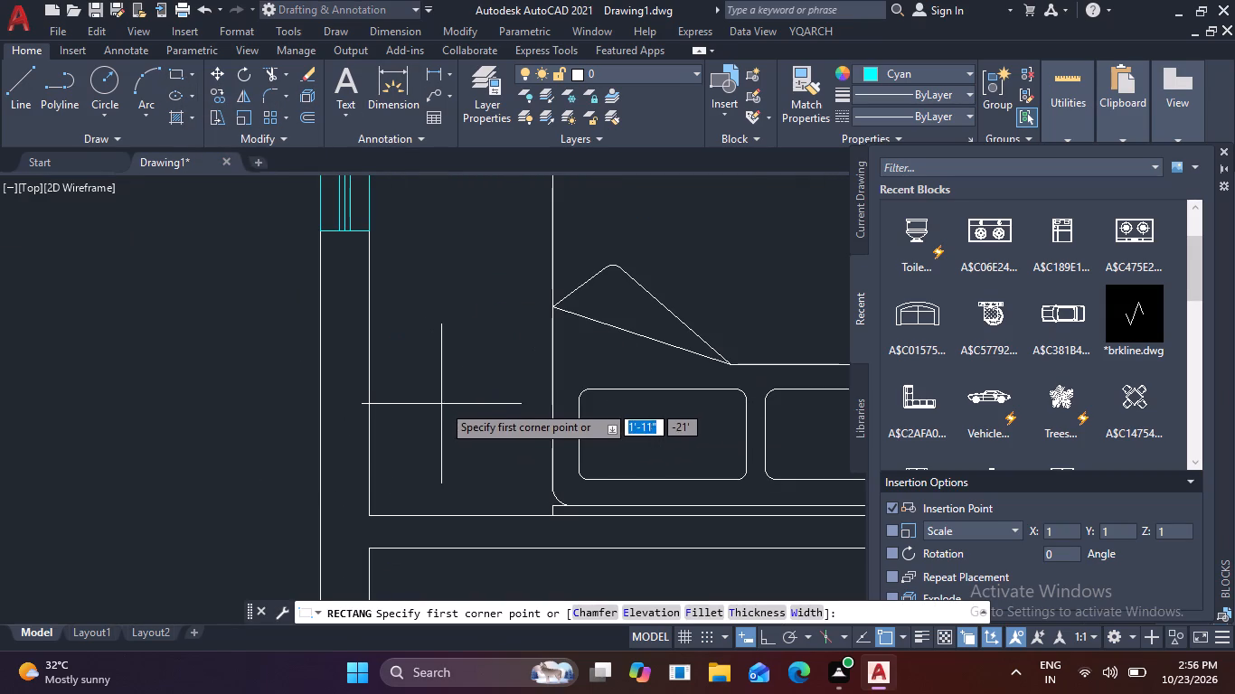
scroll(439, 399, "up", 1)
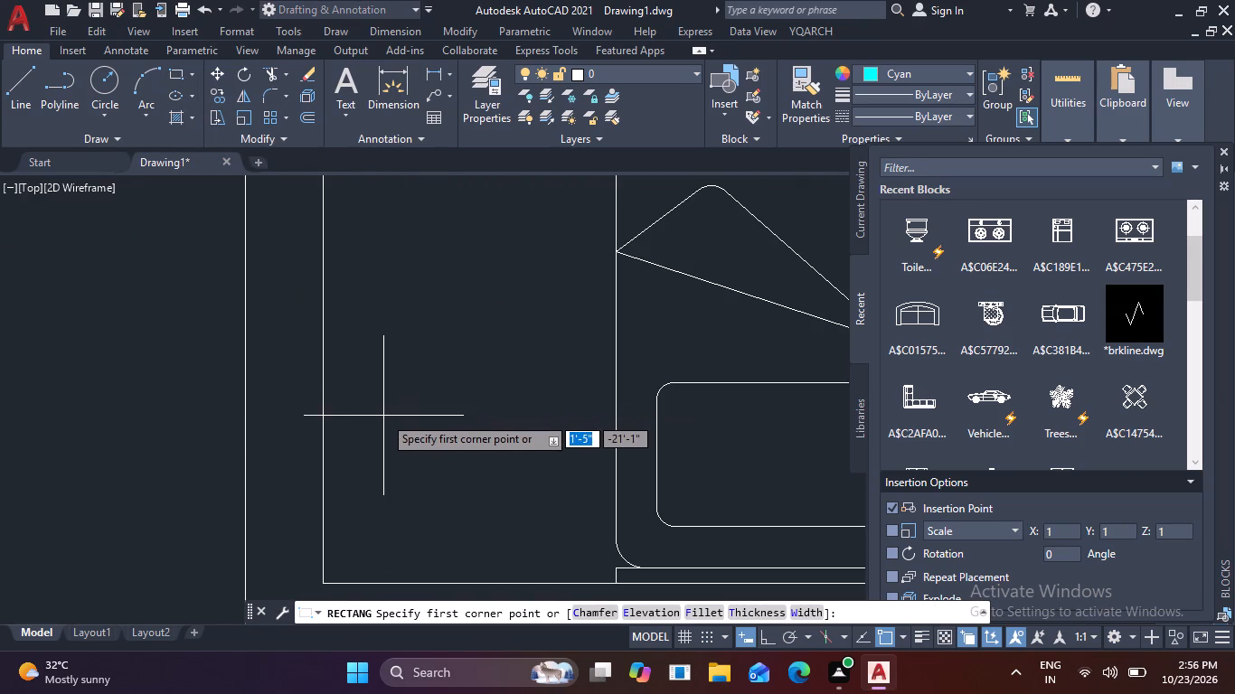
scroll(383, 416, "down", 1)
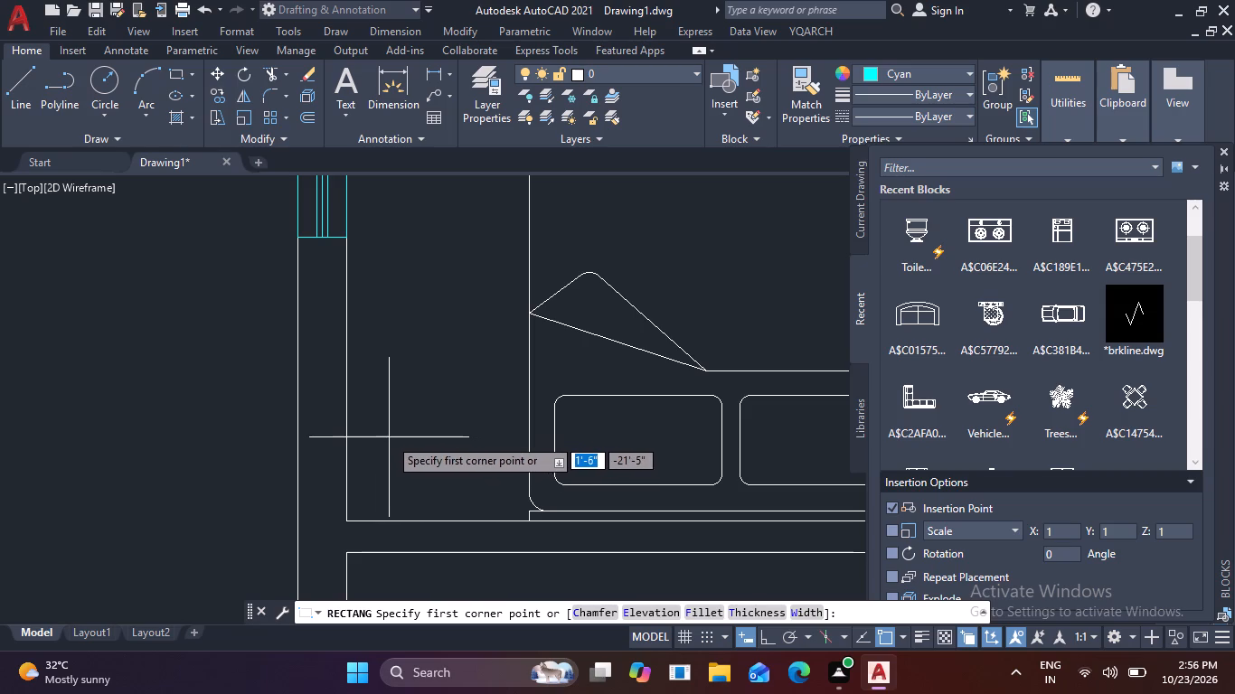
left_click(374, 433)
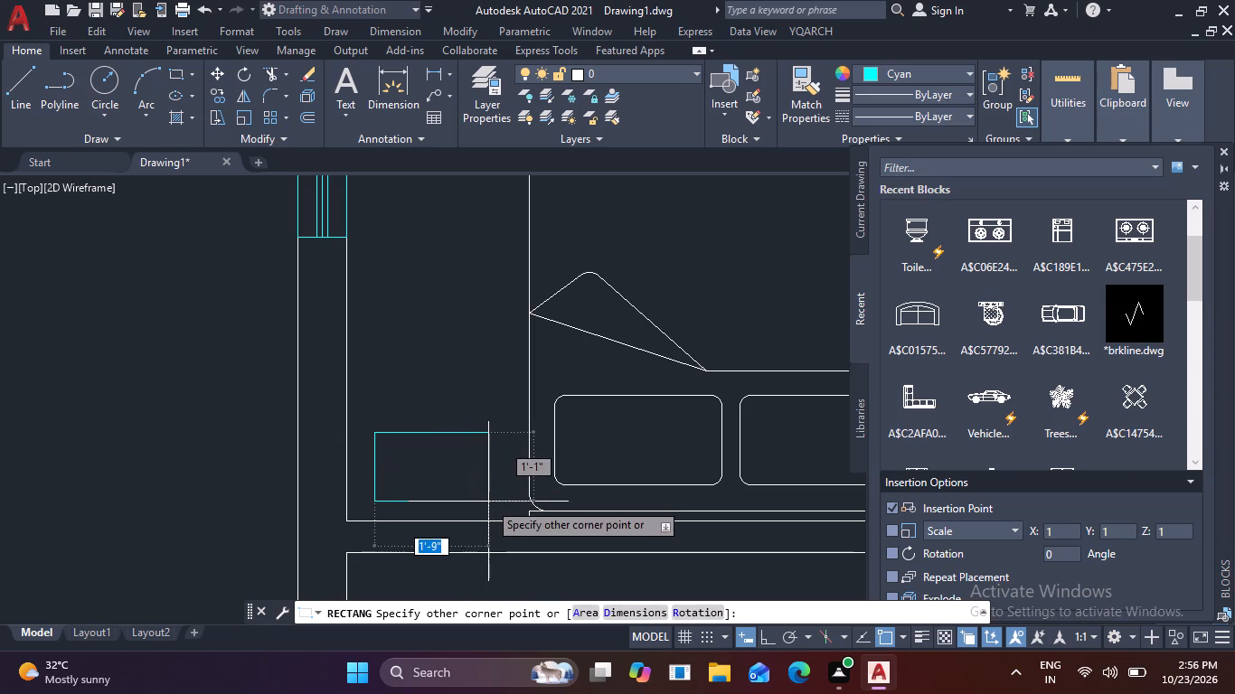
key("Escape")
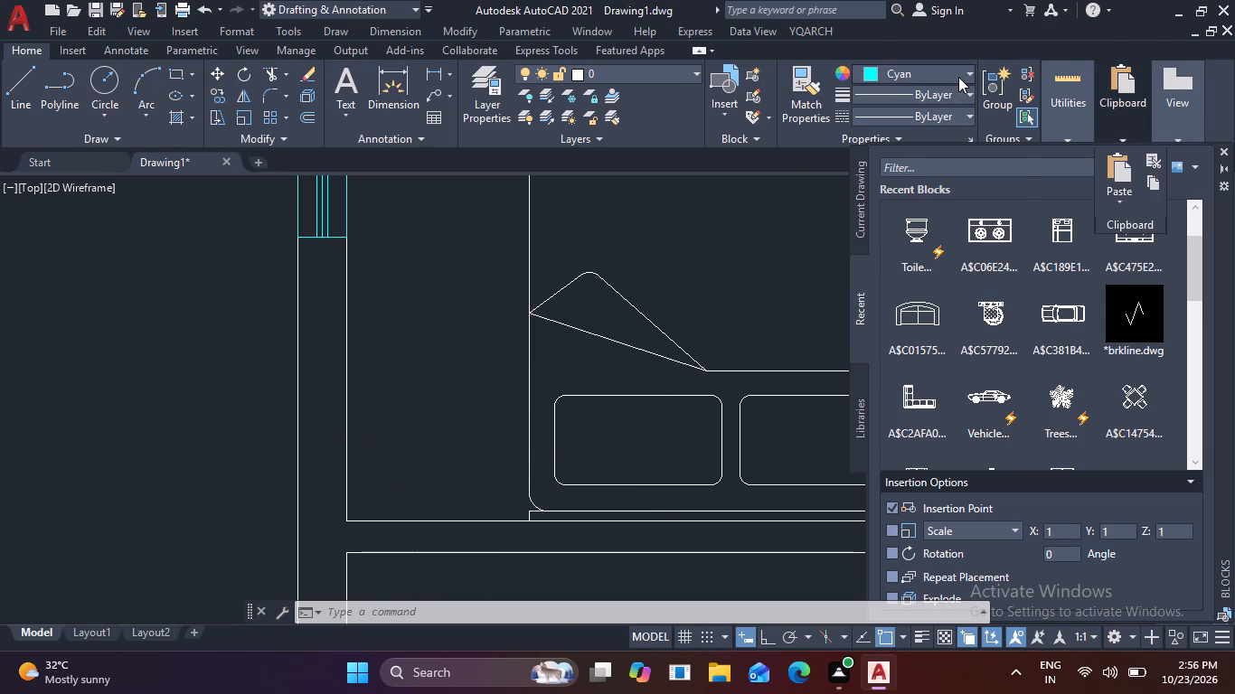
Set the current object colour to ByLayer.
left_click(958, 77)
left_click(881, 106)
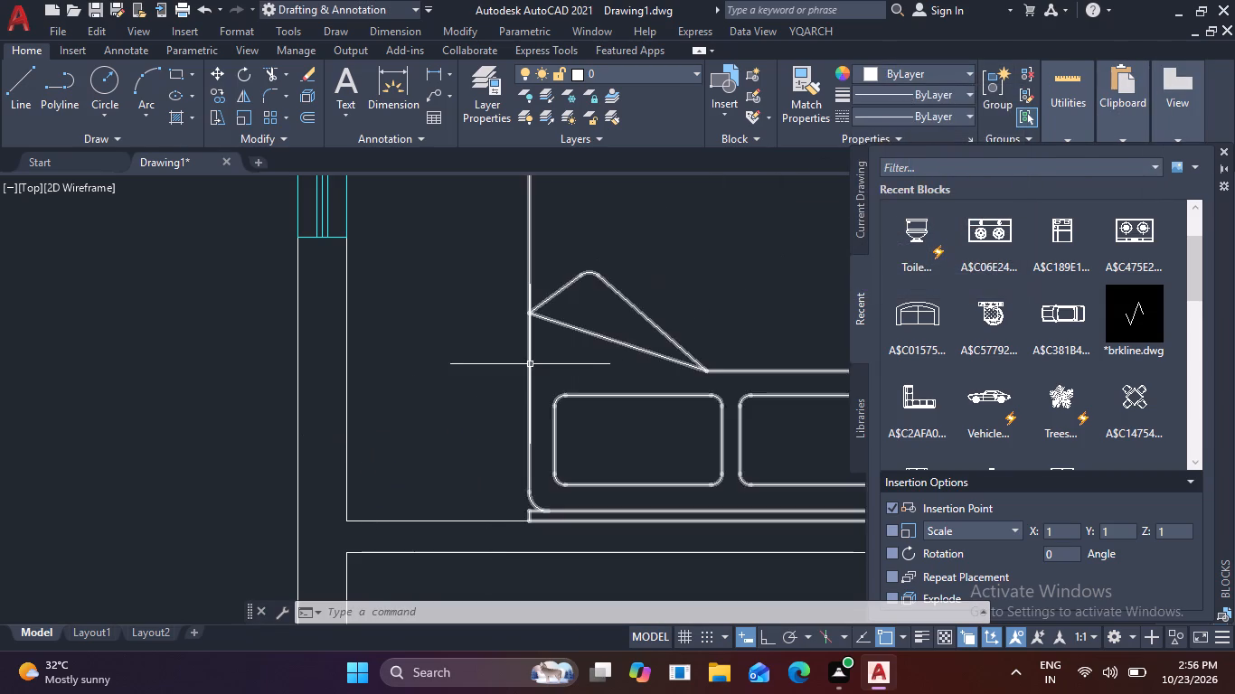
Draw a bedside-table rectangle about 1'-10" by 1'-8" between the left exterior wall and the pillow end of the middle-left bedroom's bed.
type("RE")
type("C")
key("space")
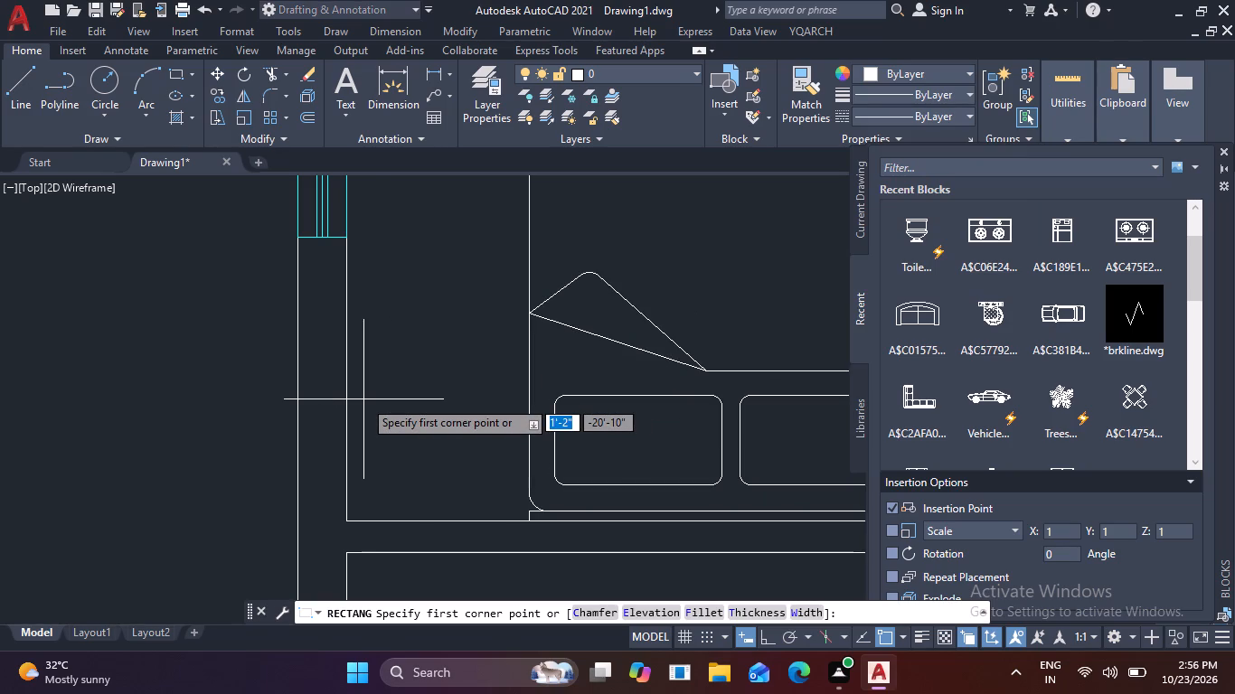
left_click(365, 403)
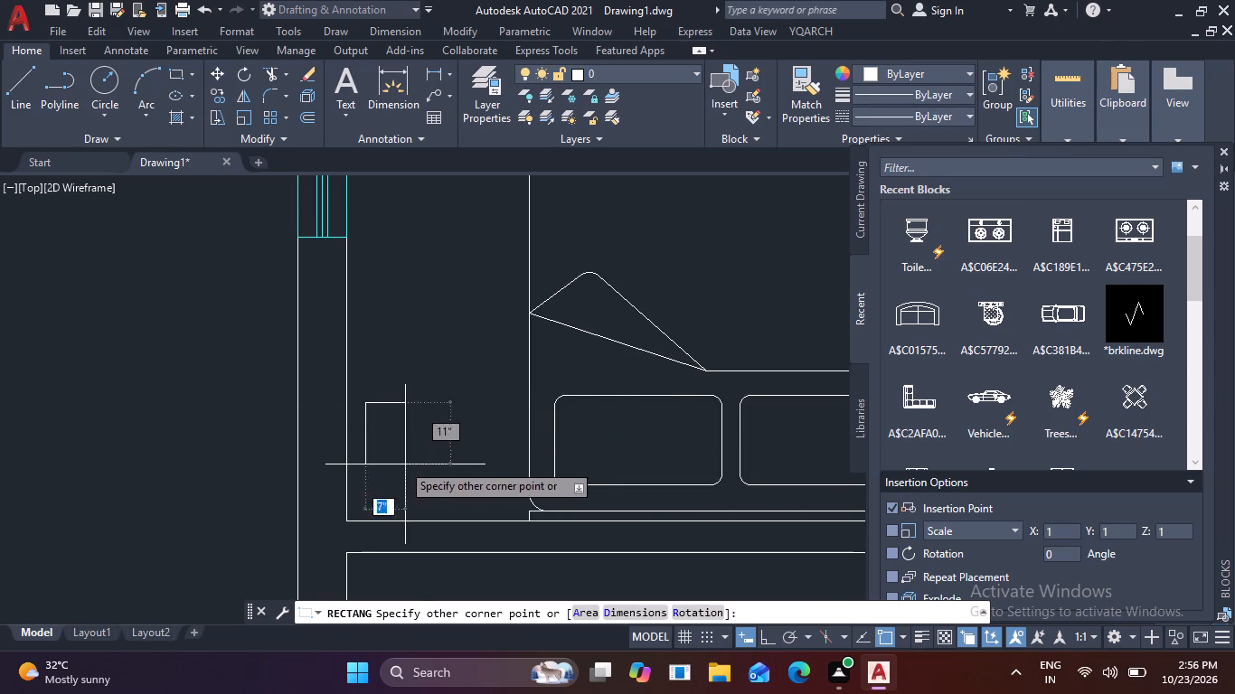
left_click(493, 508)
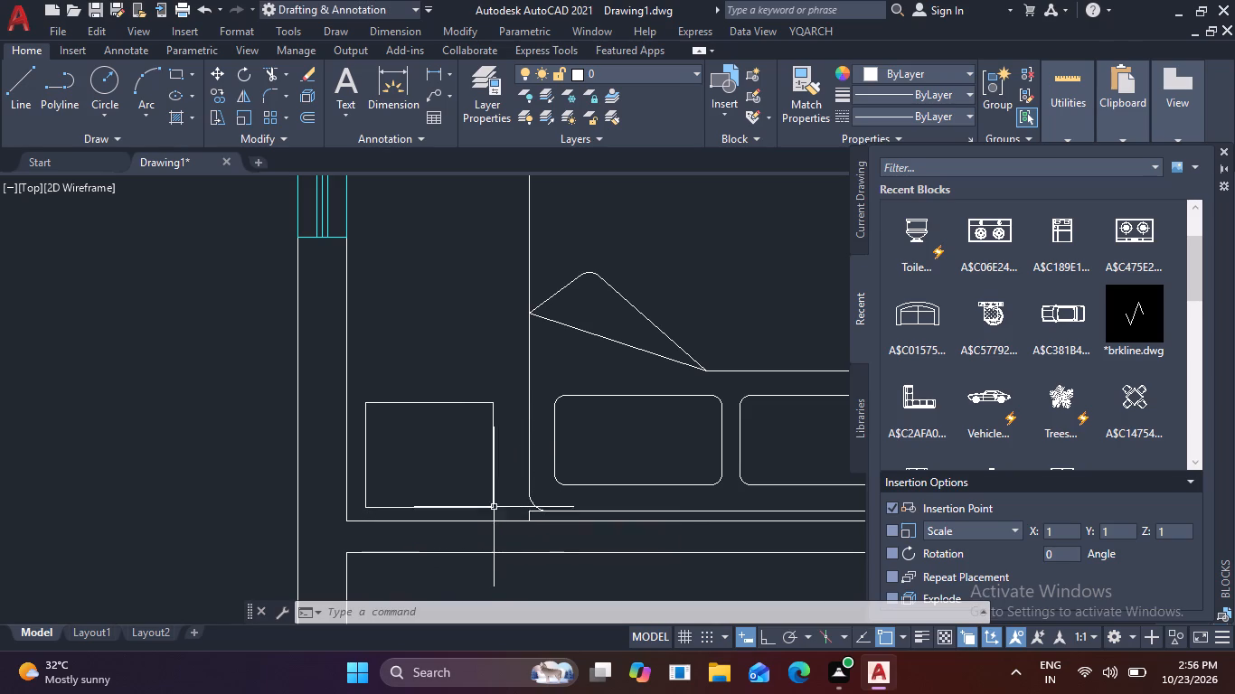
key("Escape")
Offset the bedside-table rectangle 1" inward.
key("o")
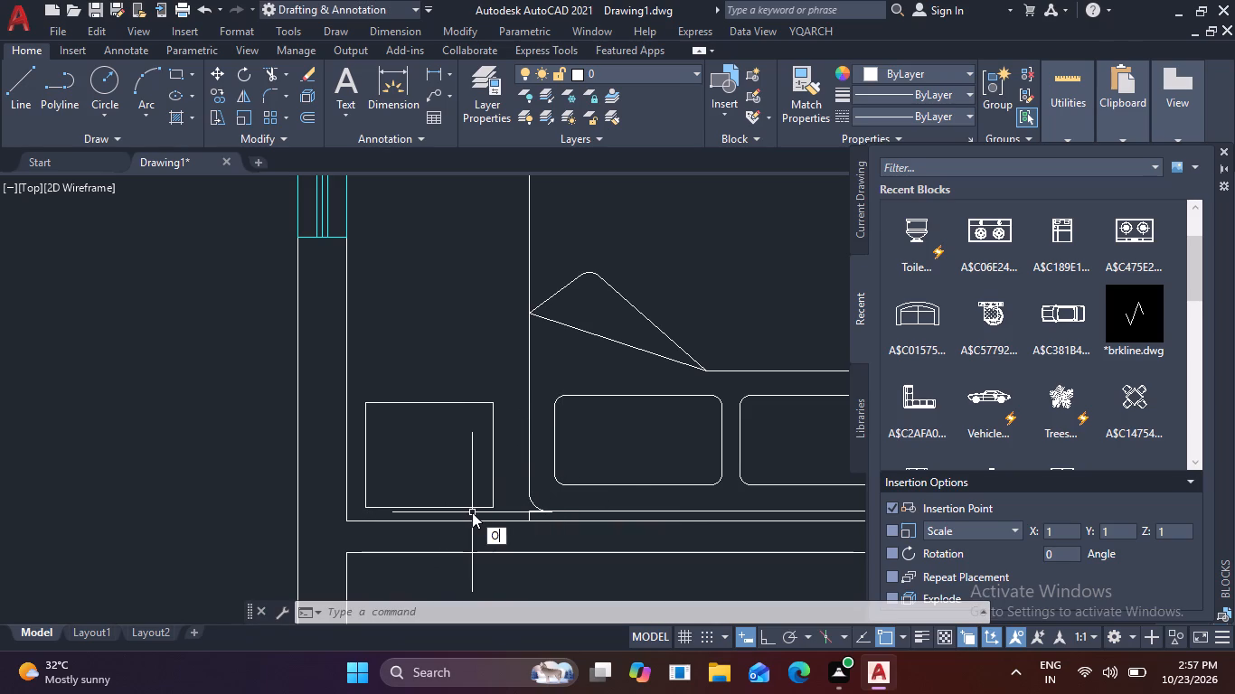
key("Return")
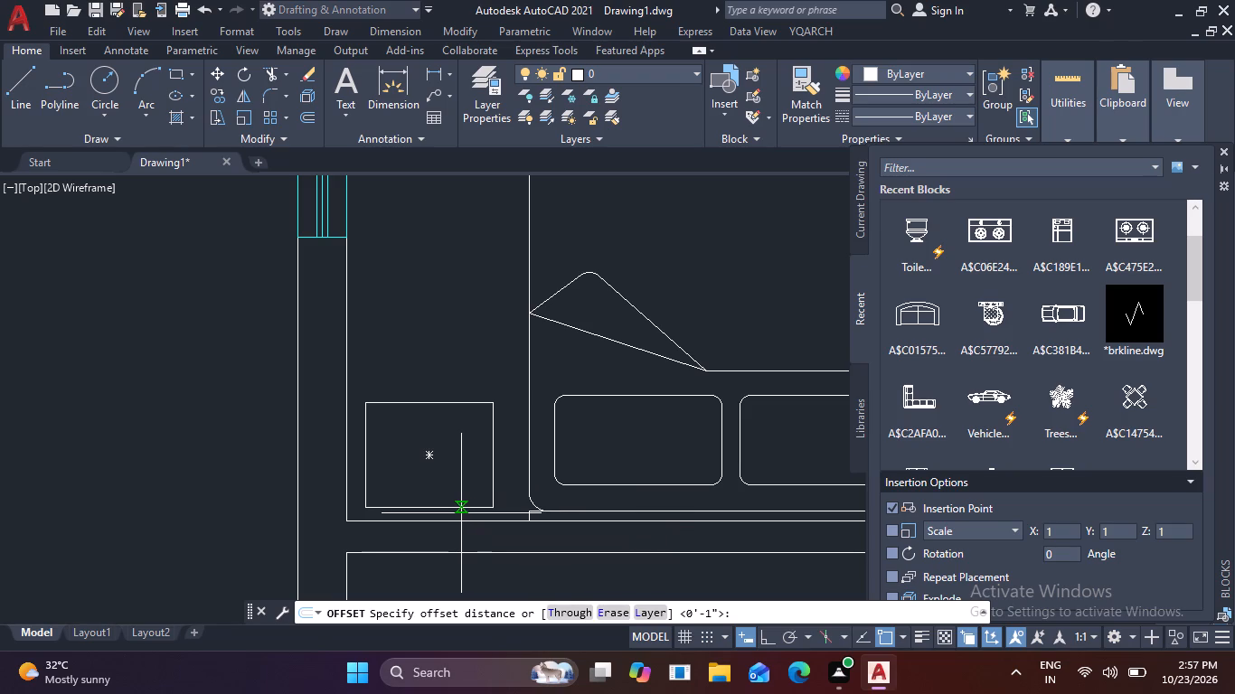
type("1")
key("space")
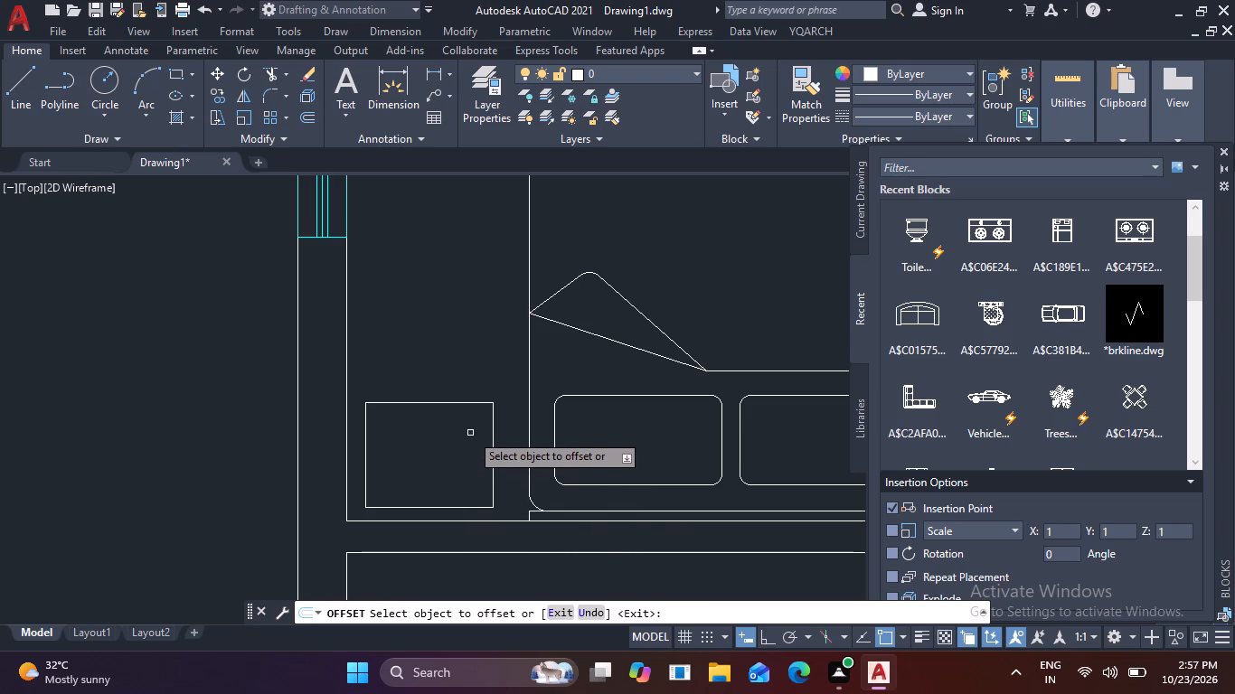
left_click(477, 401)
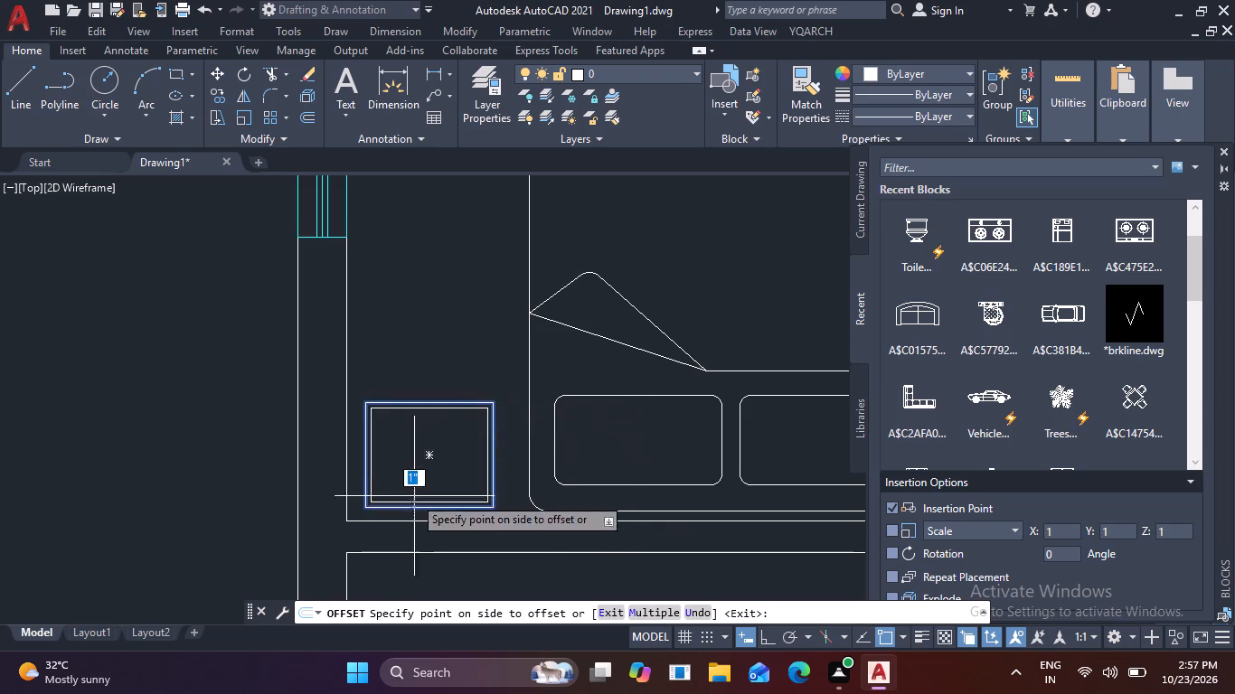
left_click(405, 509)
key("Escape")
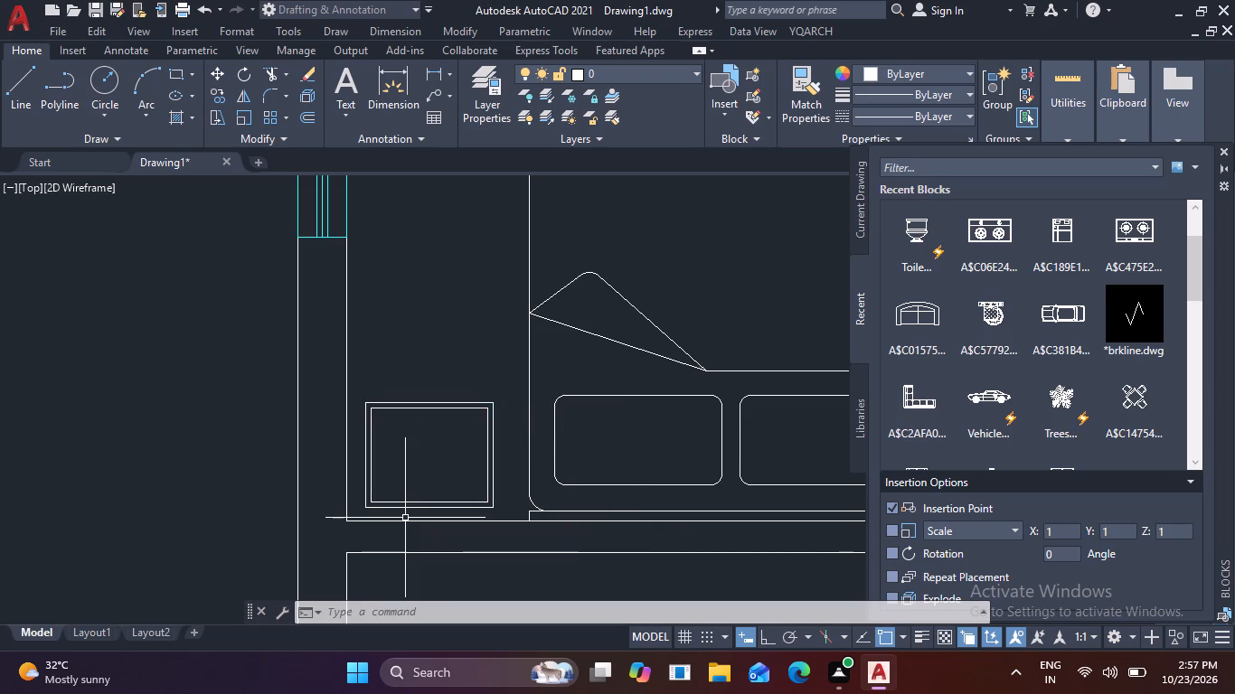
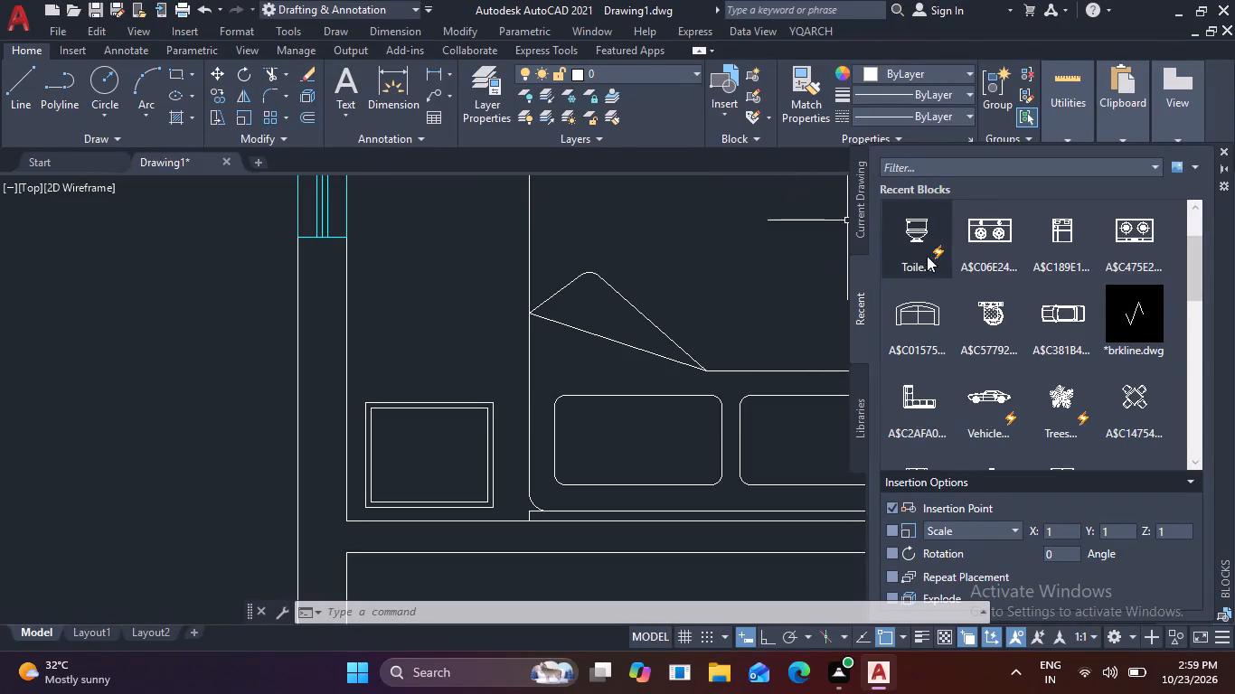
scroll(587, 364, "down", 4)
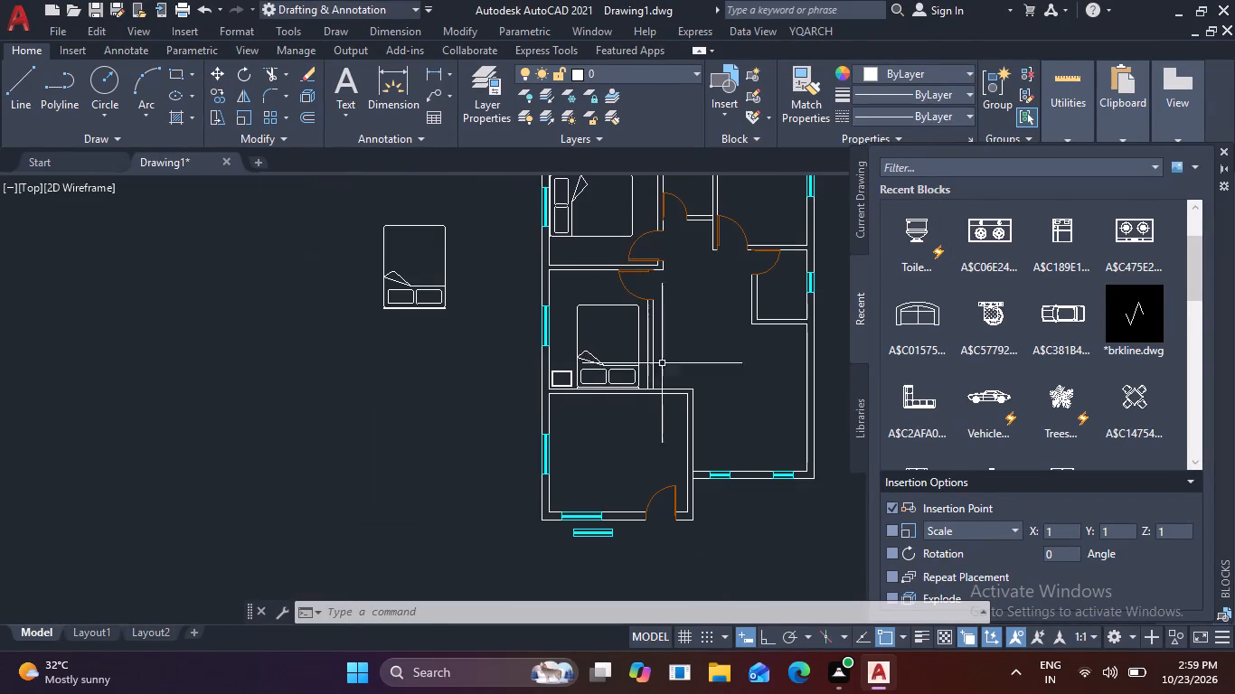
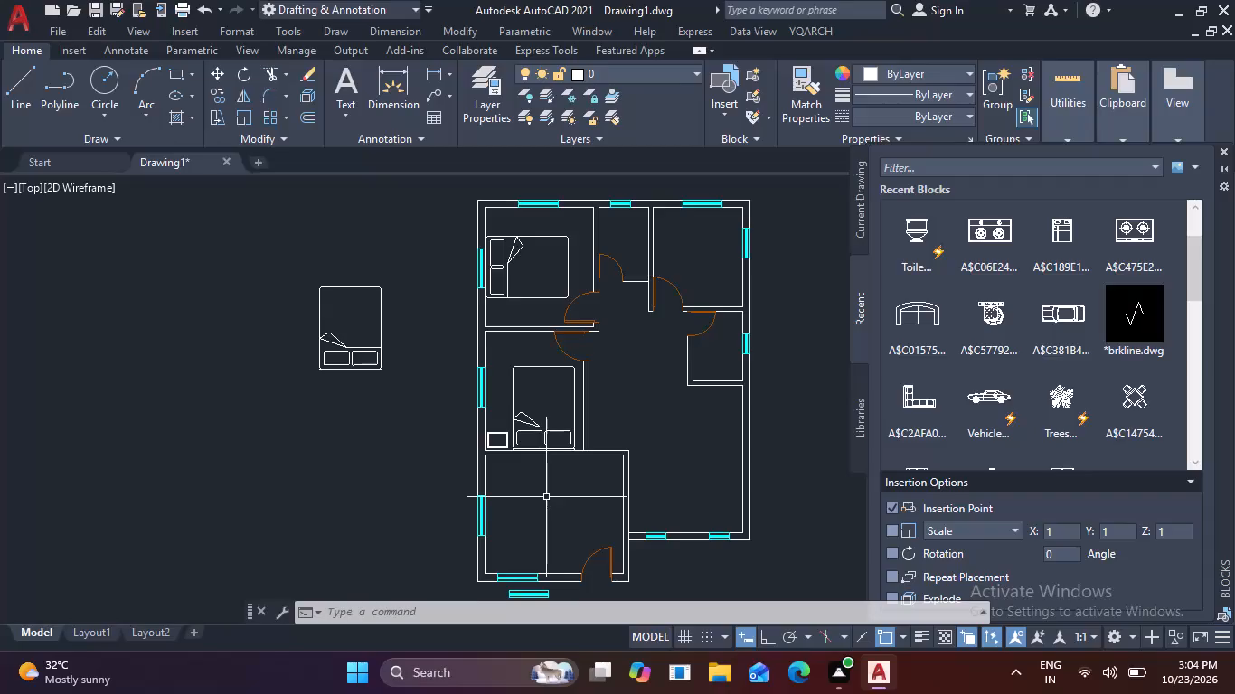
Delete the spare bed lying outside the floor plan.
left_click(411, 370)
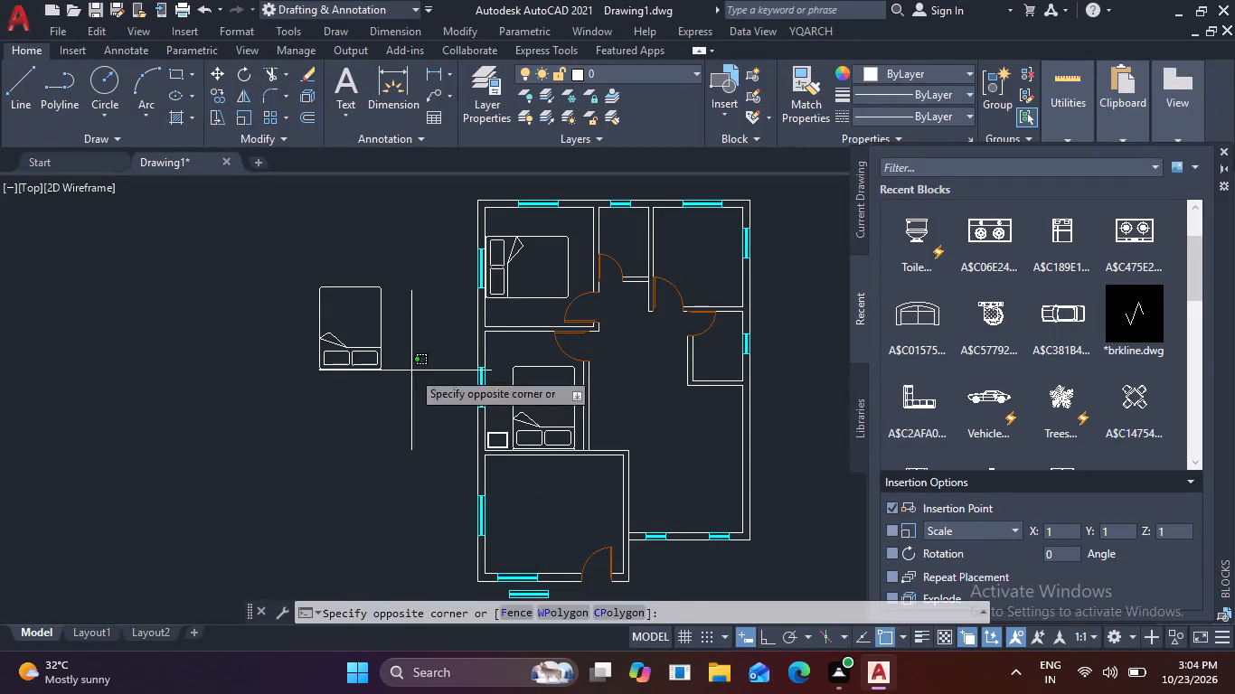
left_click(252, 274)
key("Delete")
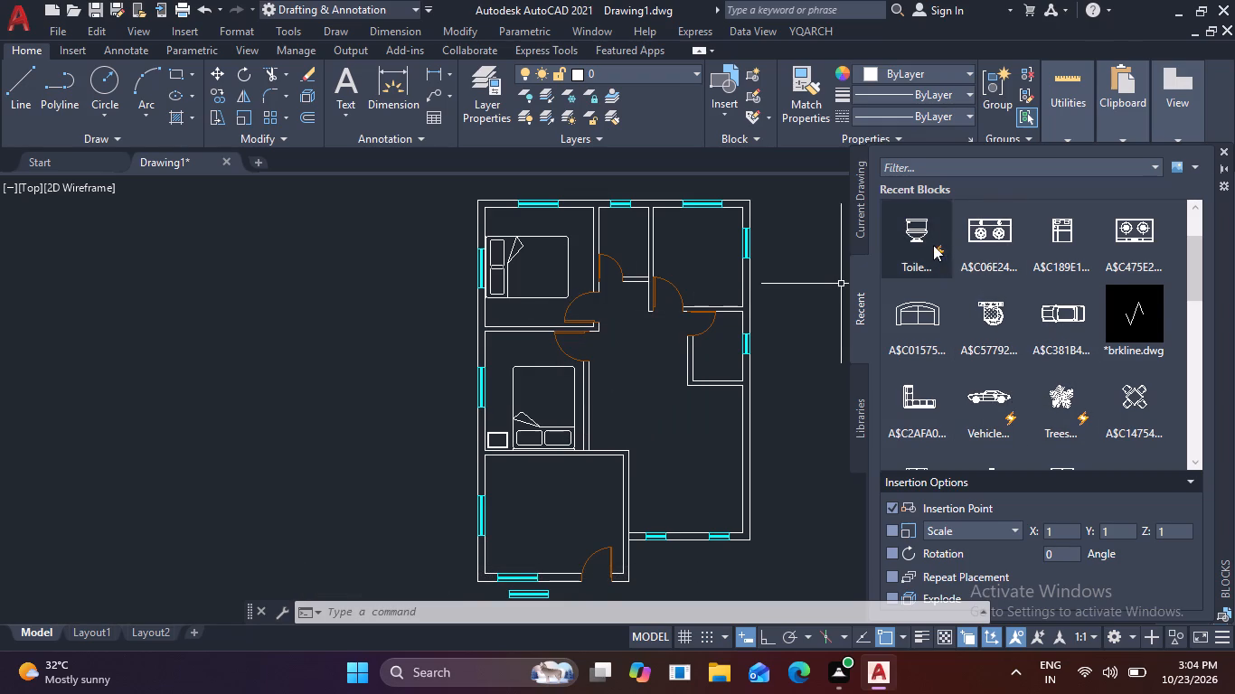
Insert the recent toilet block in the empty area west of the plan and switch it to its plan view.
left_click_drag(933, 245, 342, 359)
scroll(351, 351, "up", 1)
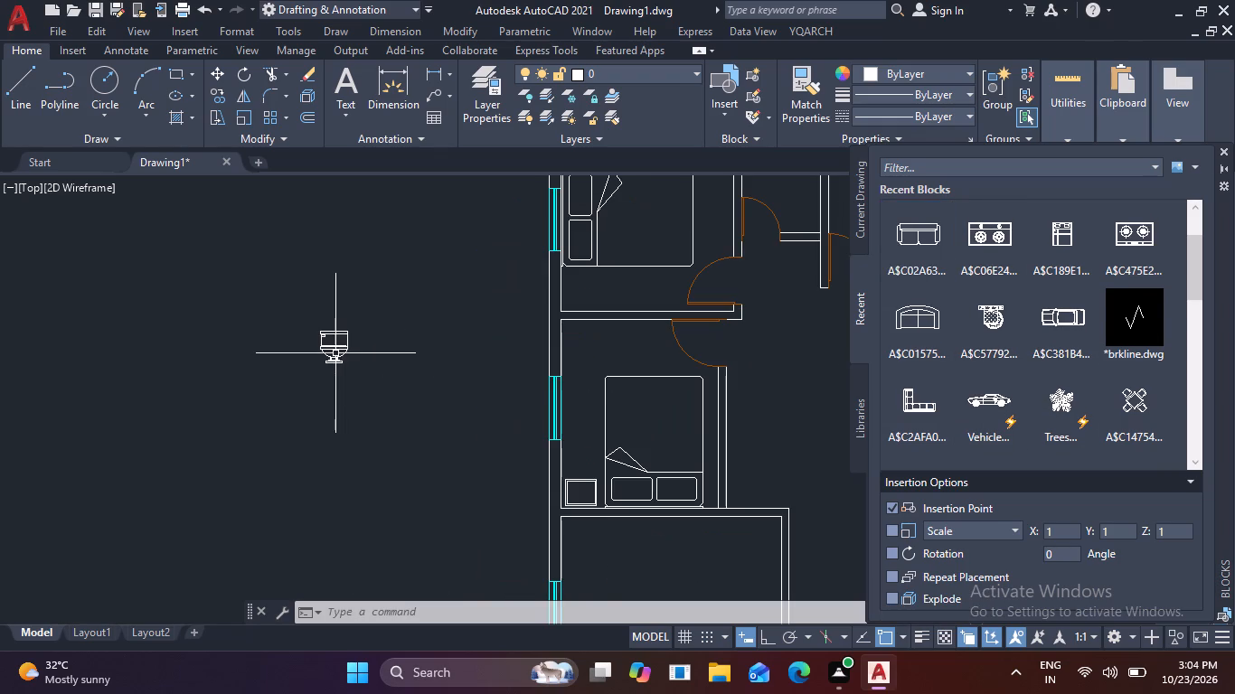
left_click(335, 353)
left_click(332, 361)
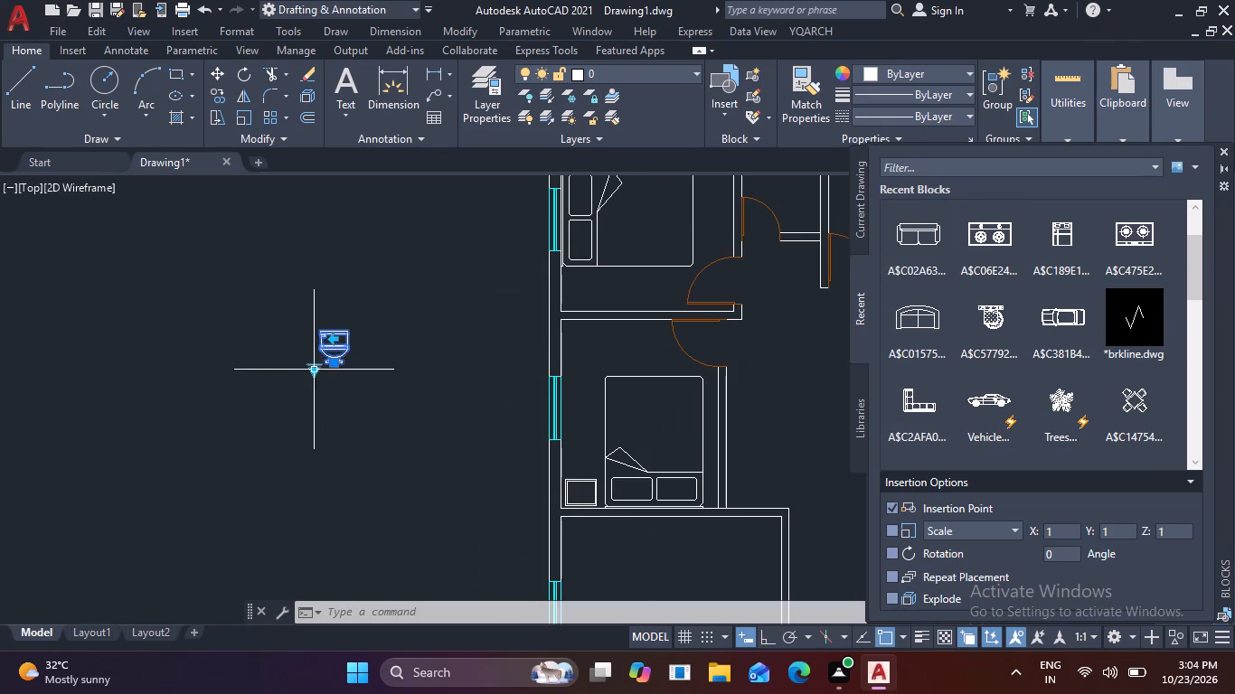
left_click(316, 371)
left_click(376, 403)
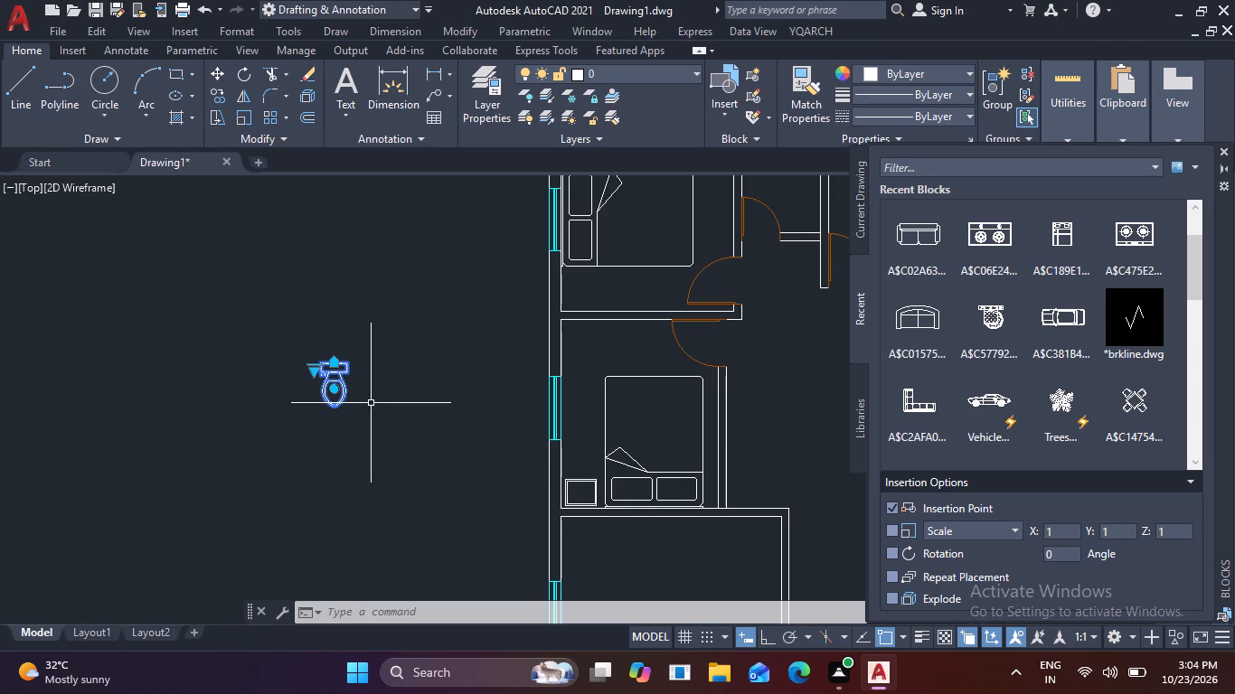
Copy the toilet from its tank edge to the north wall of the bathroom between the two upper rooms, near its window.
type("CO")
key("space")
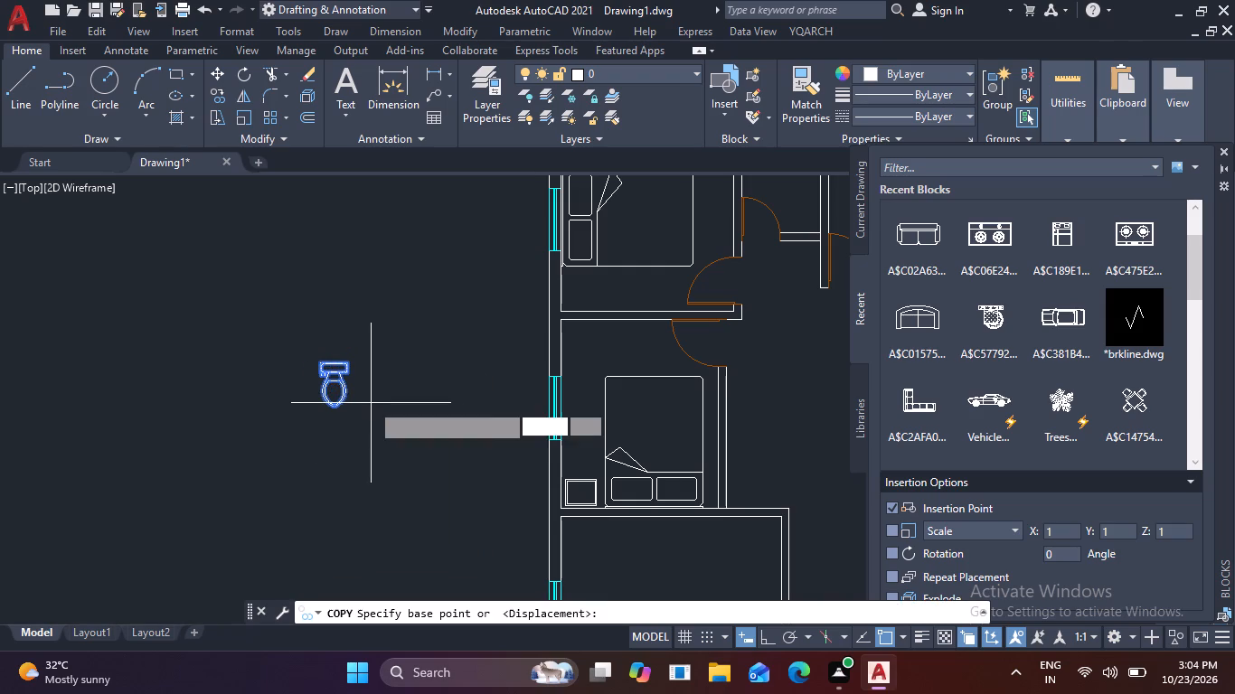
scroll(284, 333, "up", 3)
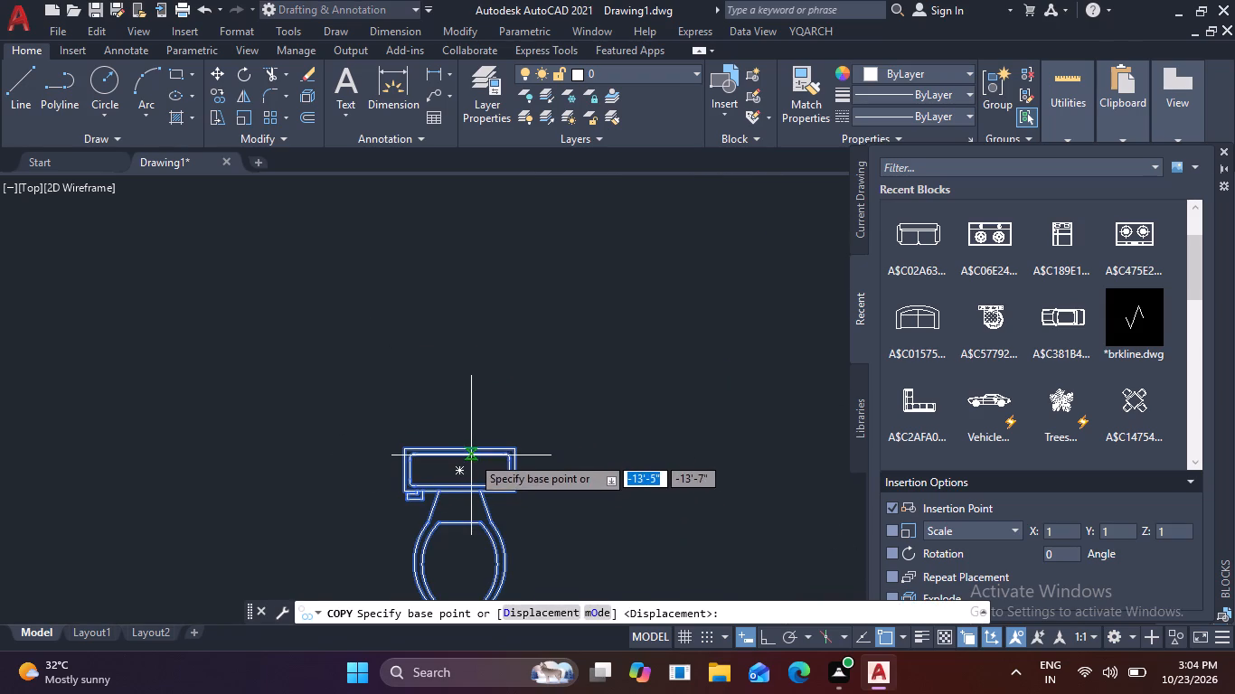
left_click(462, 448)
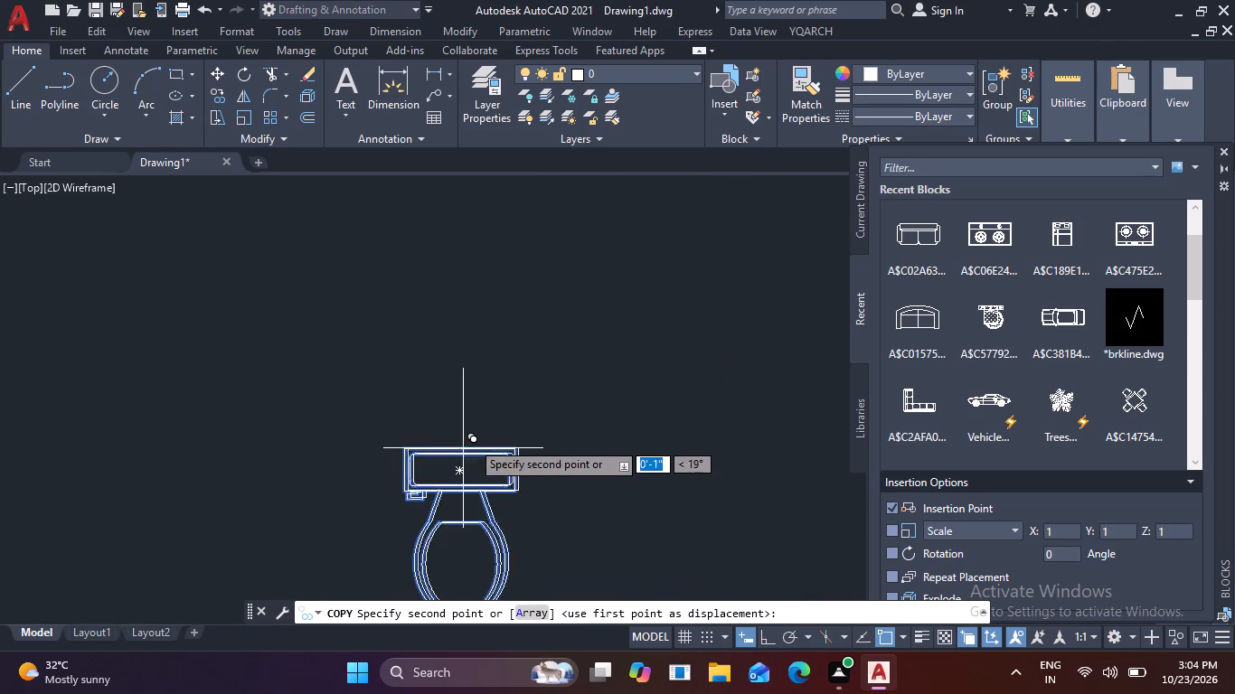
scroll(511, 408, "down", 4)
middle_click_drag(528, 396, 271, 479)
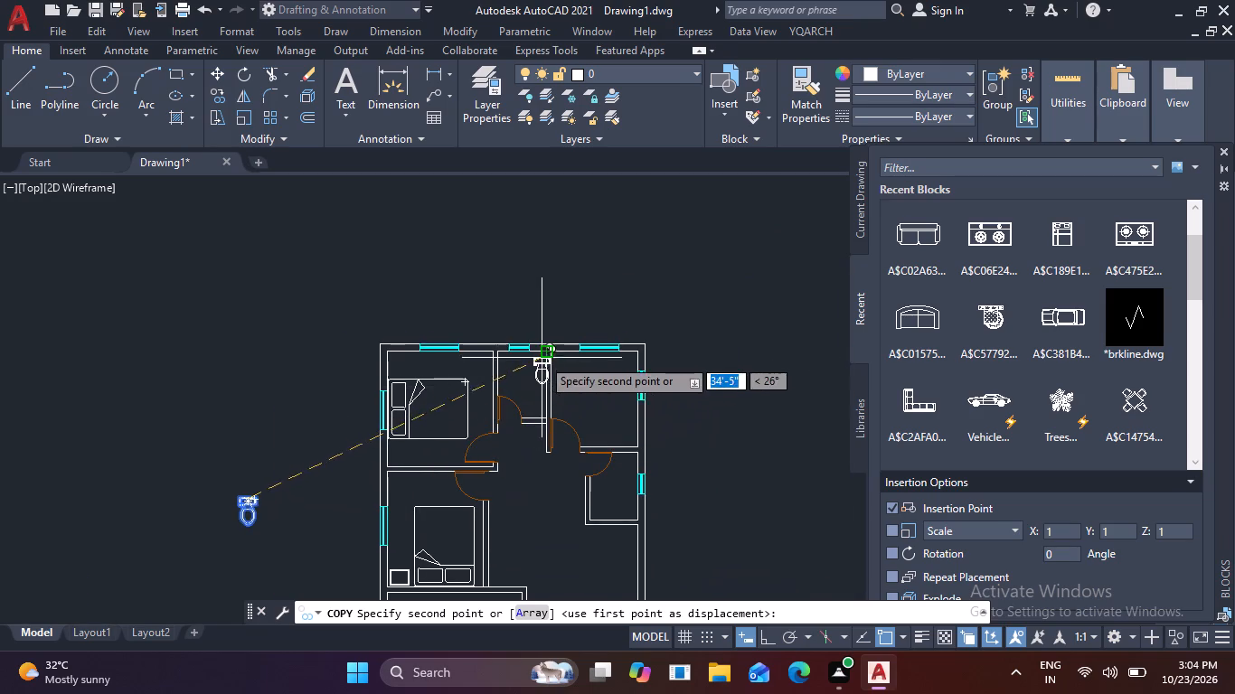
scroll(542, 358, "up", 4)
left_click(406, 312)
scroll(429, 361, "down", 4)
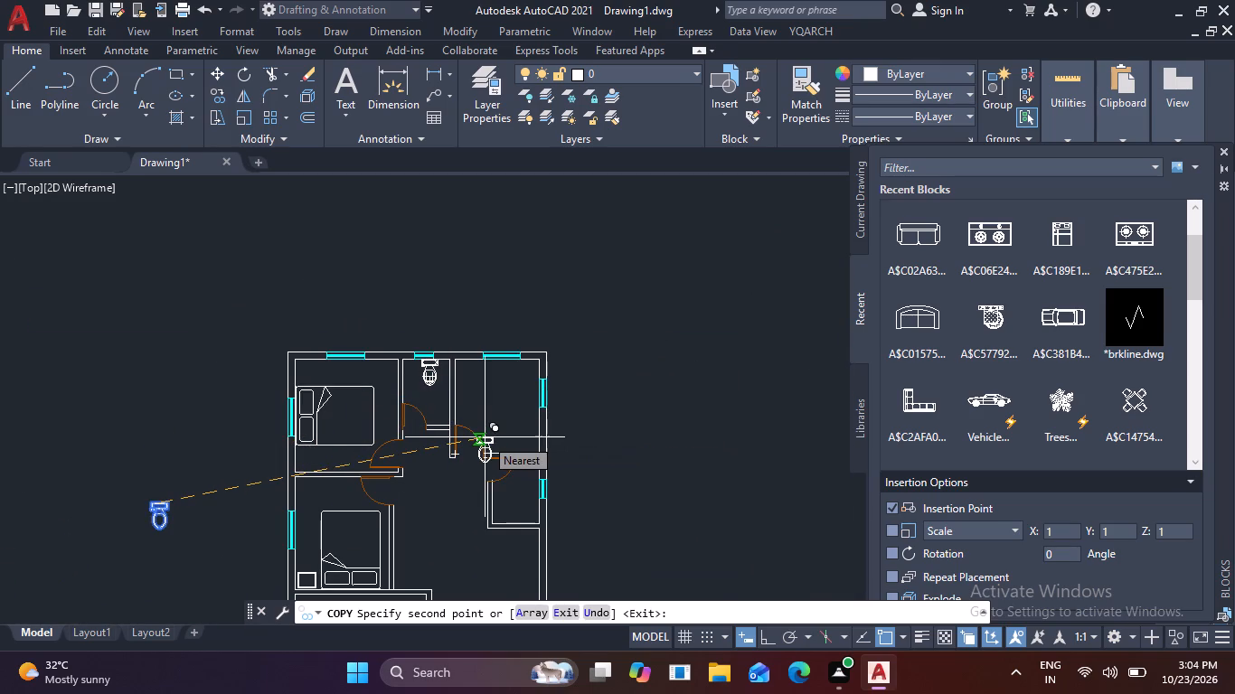
key("Escape")
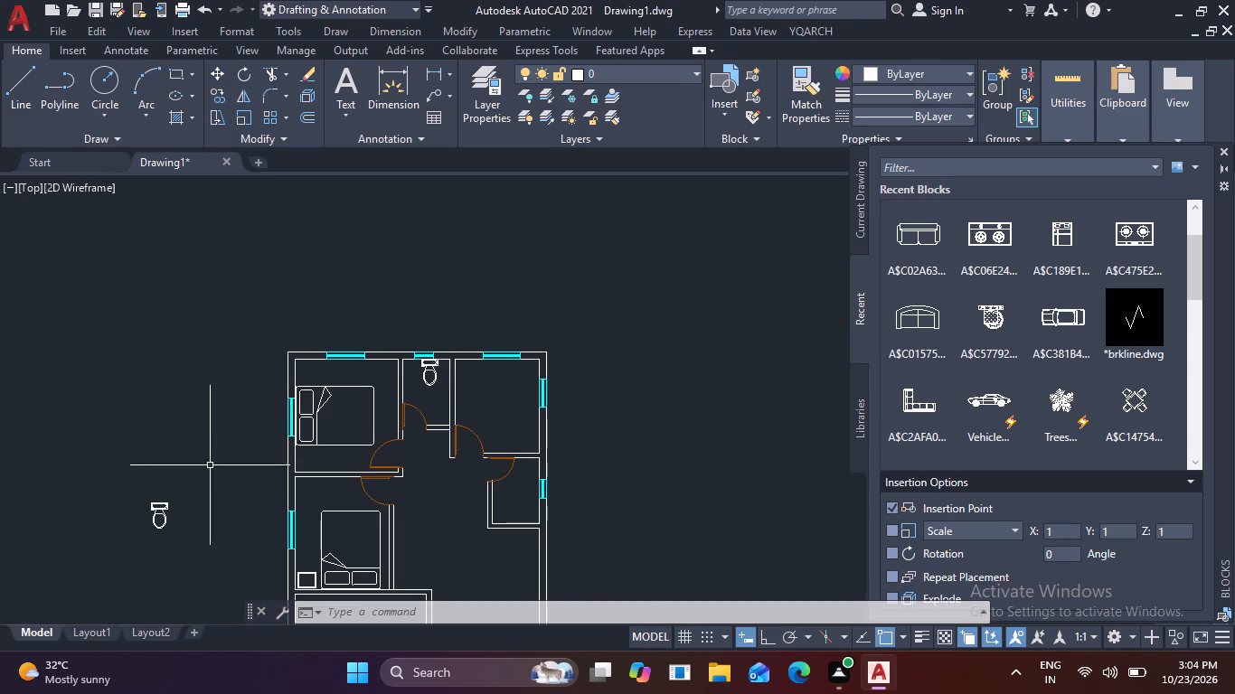
Rotate the spare toilet outside the plan by 270° so its tank faces east.
middle_click_drag(150, 476, 256, 395)
scroll(259, 435, "up", 3)
left_click(306, 441)
left_click(231, 428)
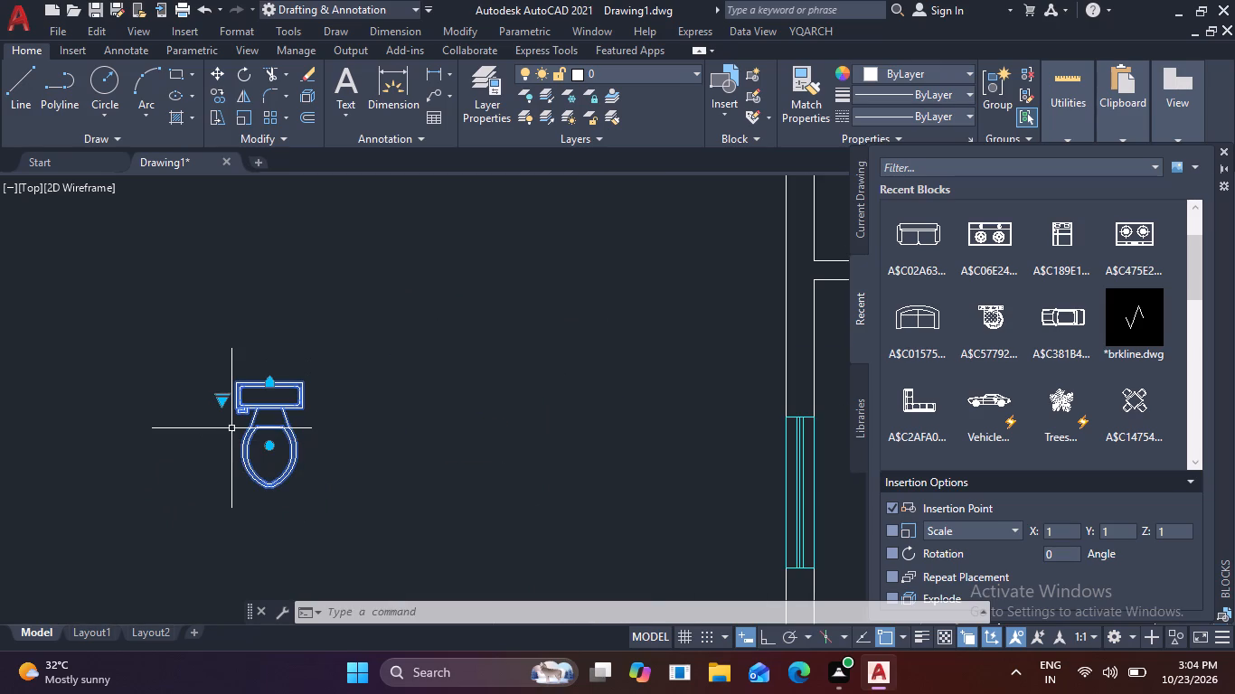
type("RO")
key("space")
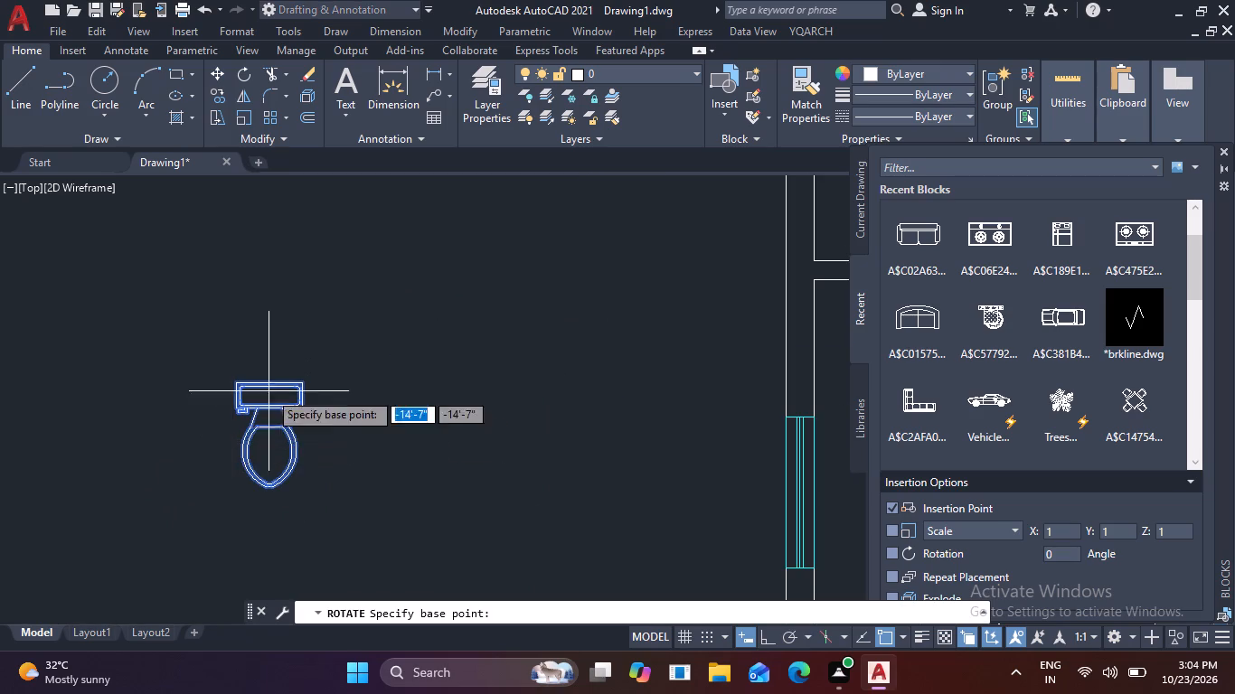
left_click(291, 373)
key("F8")
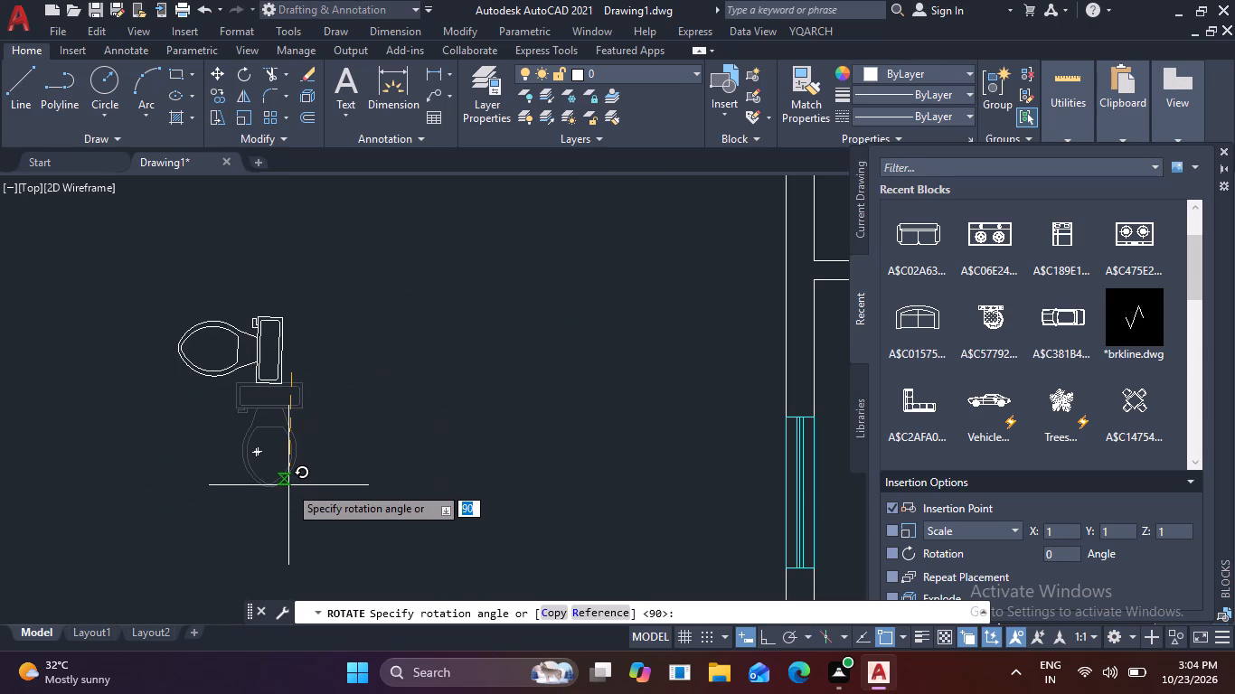
left_click(265, 523)
Copy the rotated toilet by its tank's back edge into the small east bathroom, against the exterior wall at the window.
left_click(333, 399)
left_click(241, 333)
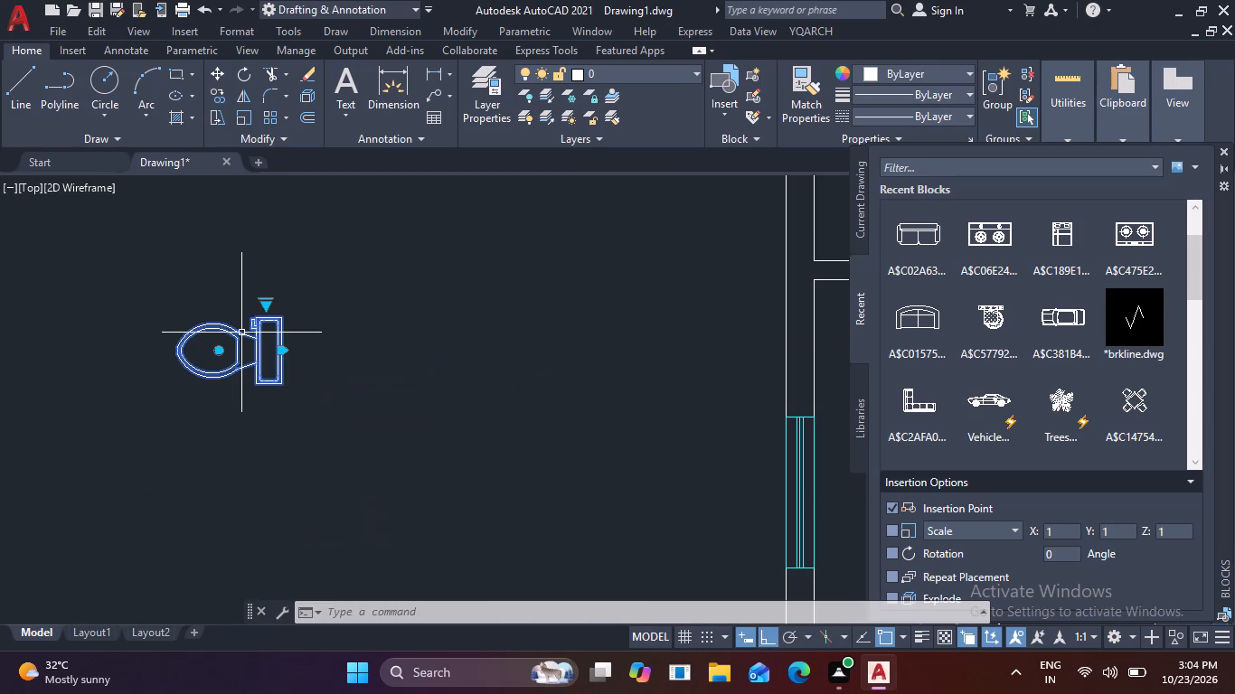
type("CO")
key("space")
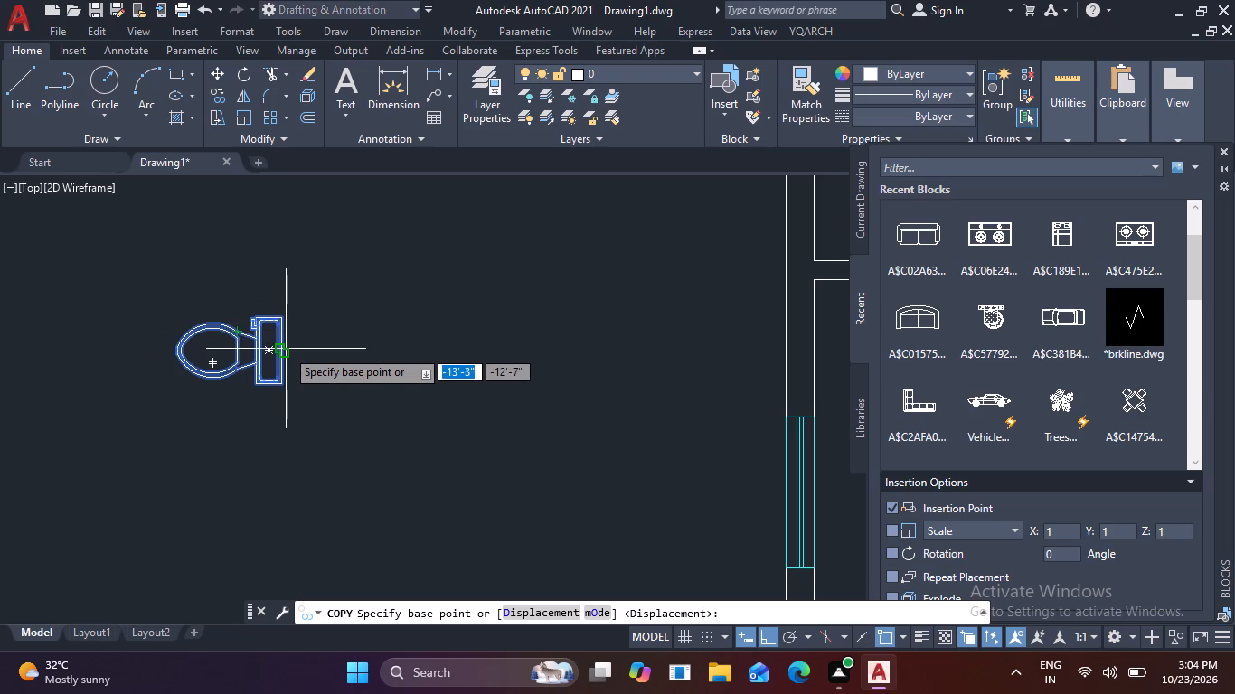
scroll(283, 354, "up", 2)
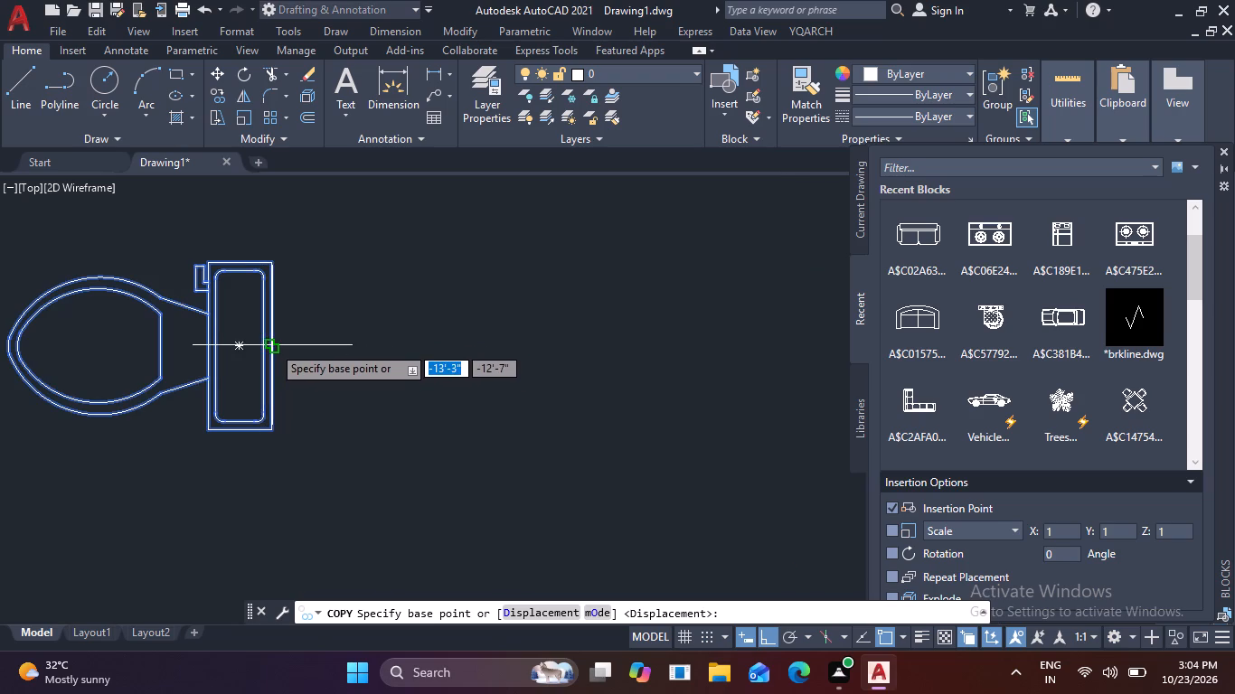
left_click(272, 345)
scroll(449, 389, "down", 3)
key("F8")
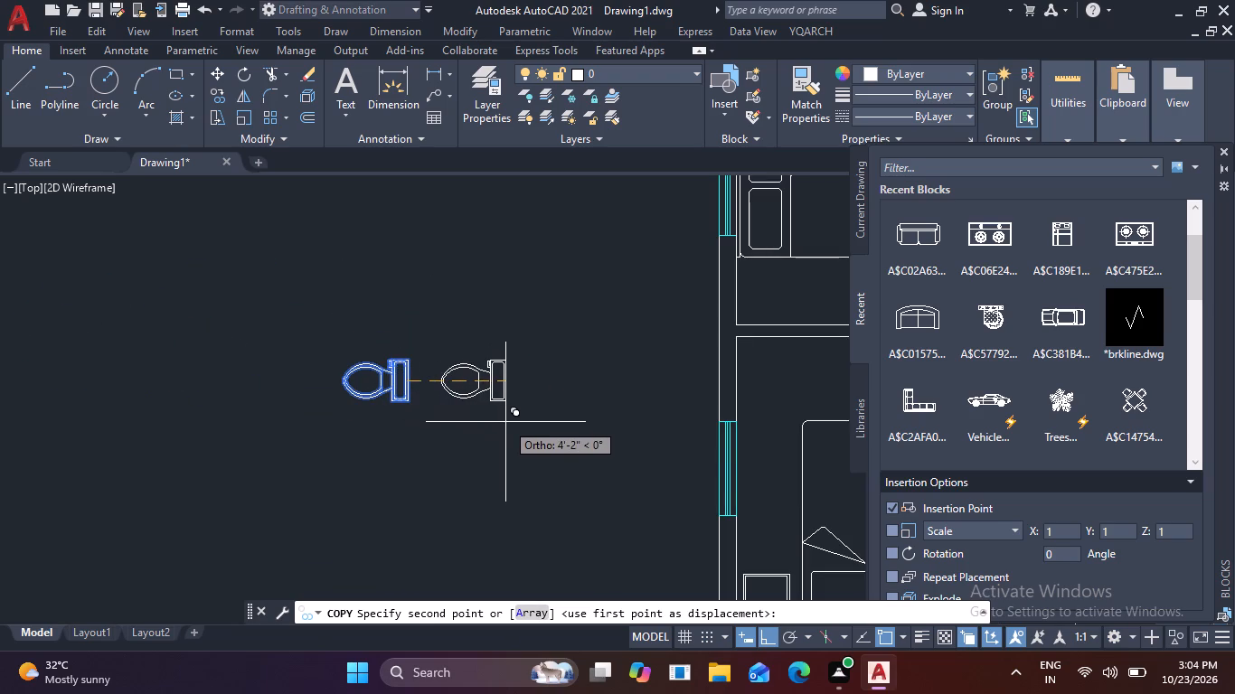
scroll(601, 429, "down", 1)
middle_click_drag(588, 427, 240, 358)
scroll(702, 324, "up", 3)
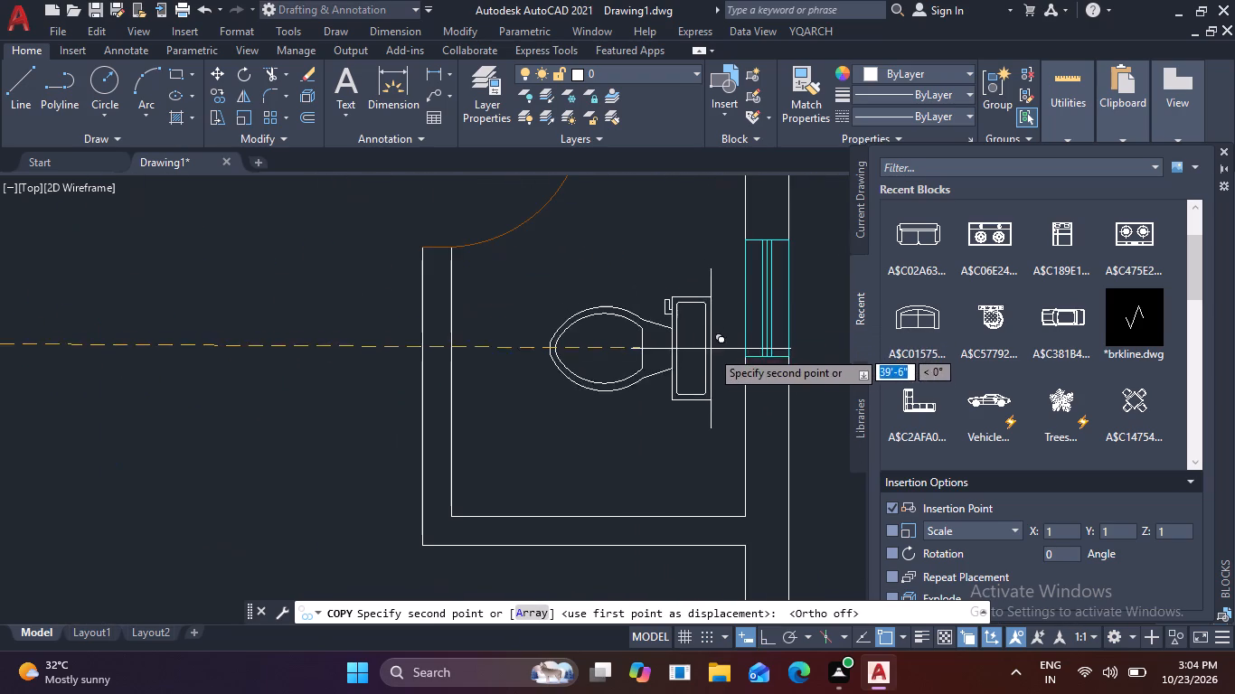
left_click(741, 361)
scroll(667, 421, "down", 3)
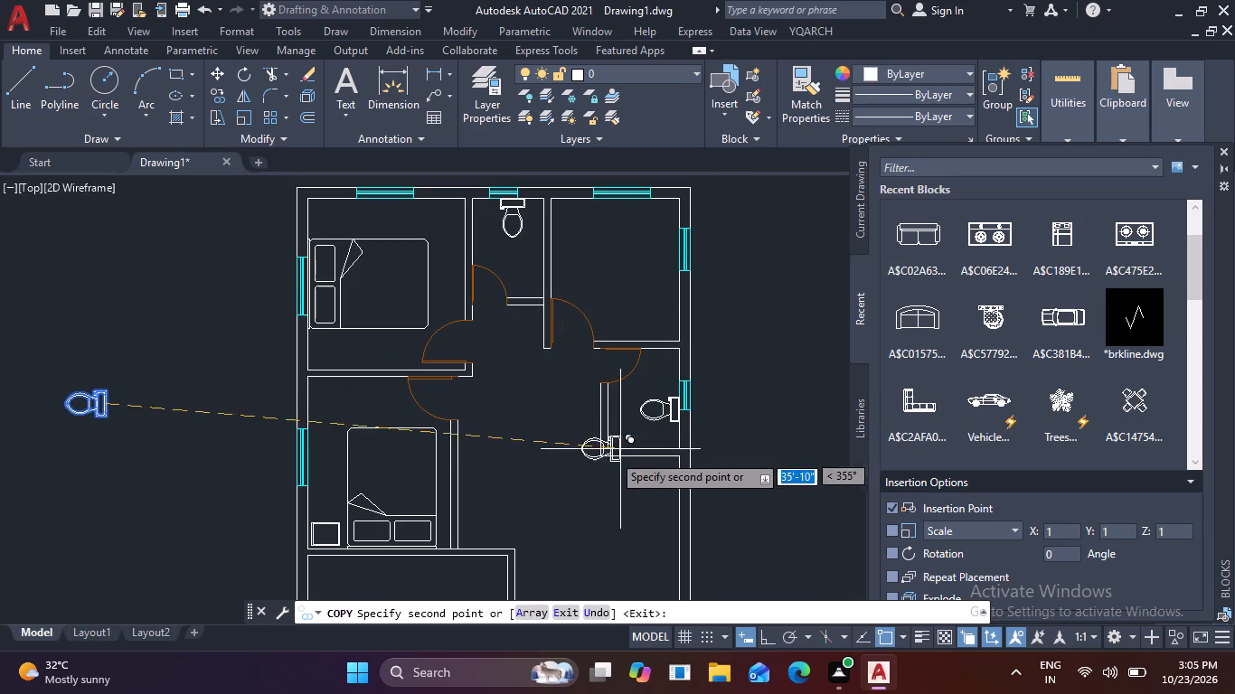
key("Escape")
Delete the spare toilet outside the floor plan.
left_click(127, 417)
left_click(83, 381)
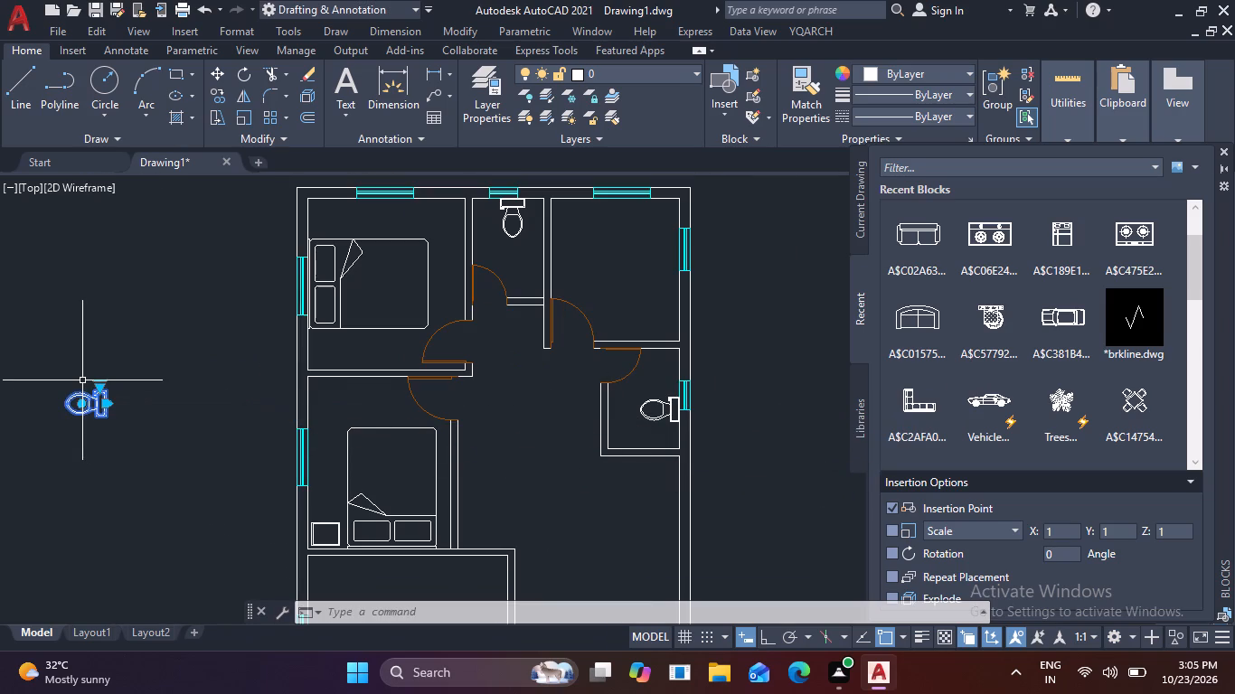
key("Delete")
Copy the bedside table from the lower bedroom into the upper-left bedroom, between the bed and the north wall.
scroll(125, 396, "down", 3)
scroll(204, 418, "up", 3)
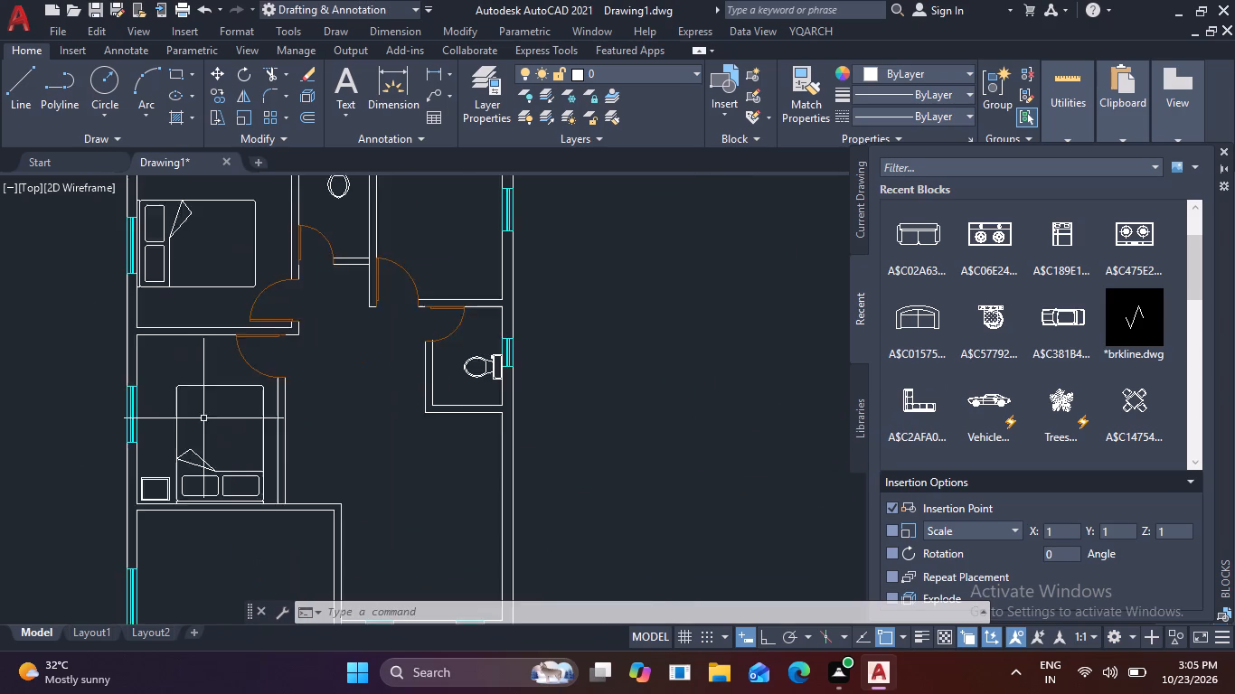
middle_click_drag(211, 427, 383, 474)
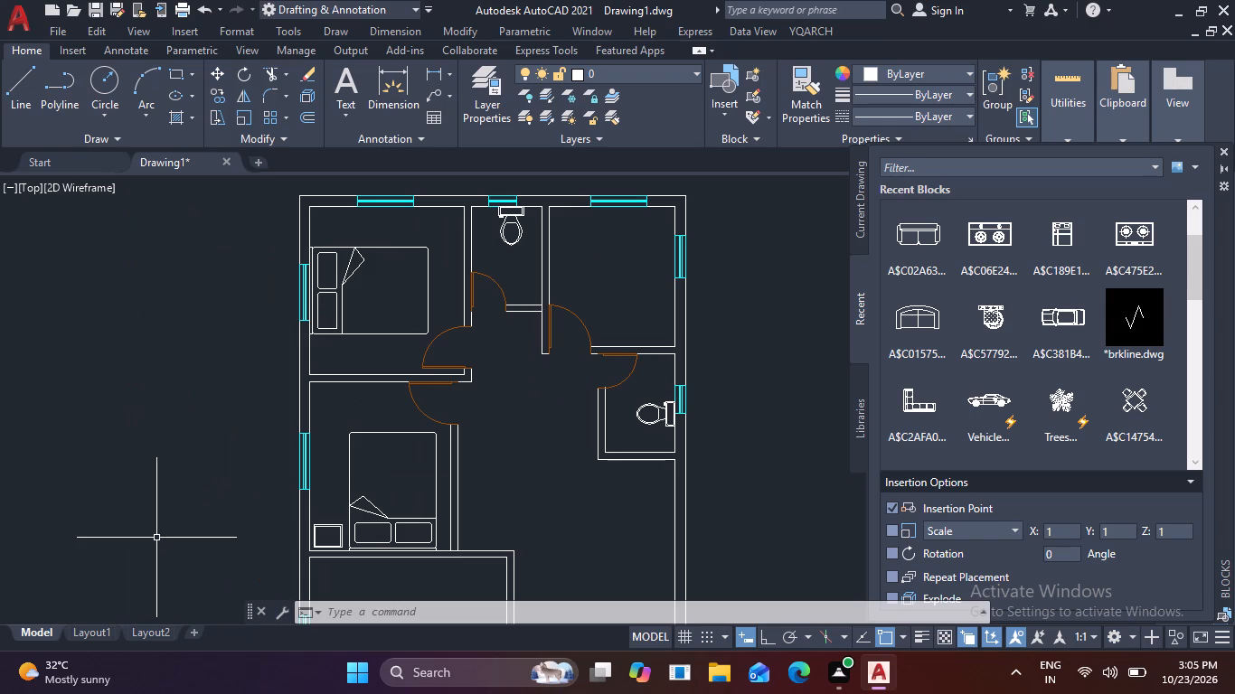
scroll(354, 511, "up", 1)
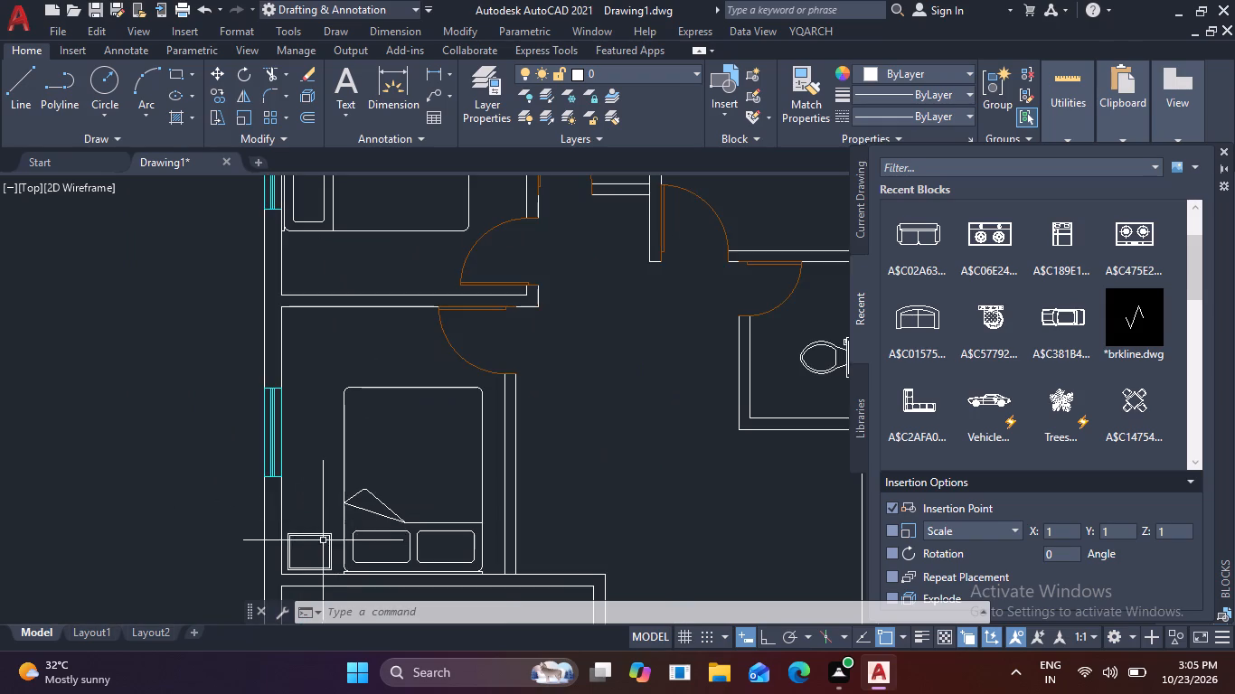
scroll(334, 550, "up", 2)
left_click(334, 550)
left_click(281, 520)
type("CO")
key("space")
left_click(281, 520)
scroll(394, 207, "down", 2)
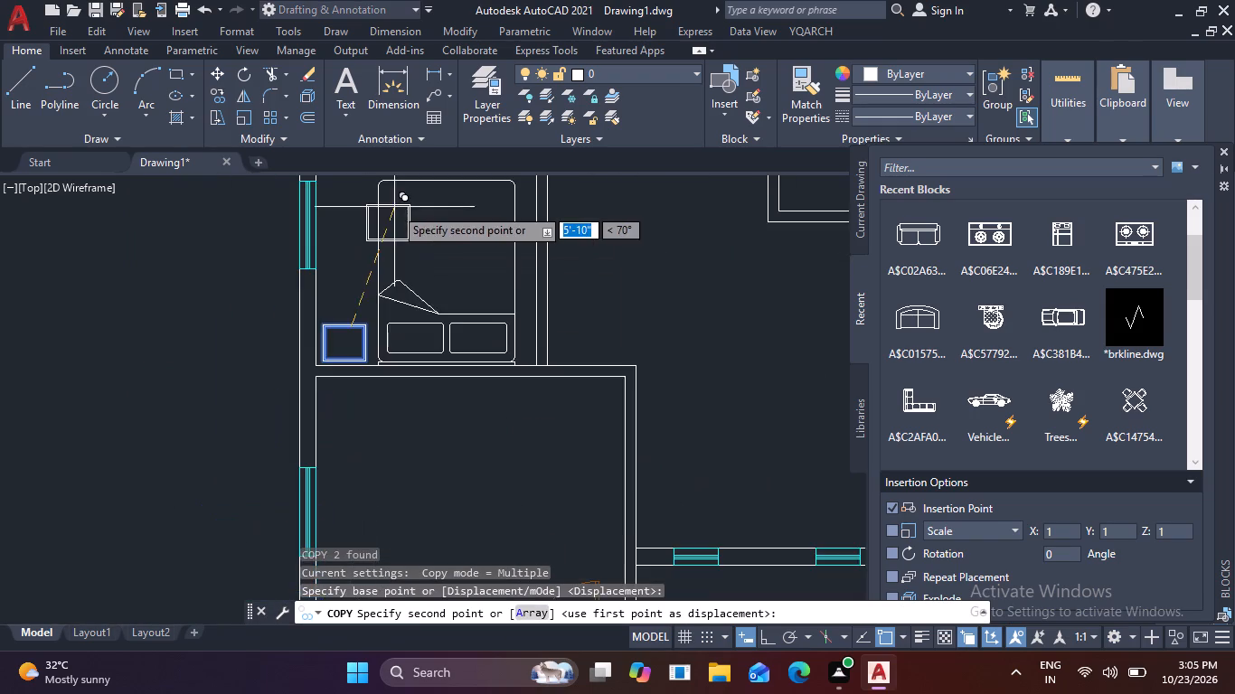
middle_click_drag(394, 207, 423, 501)
middle_click_drag(515, 285, 473, 460)
scroll(355, 296, "up", 4)
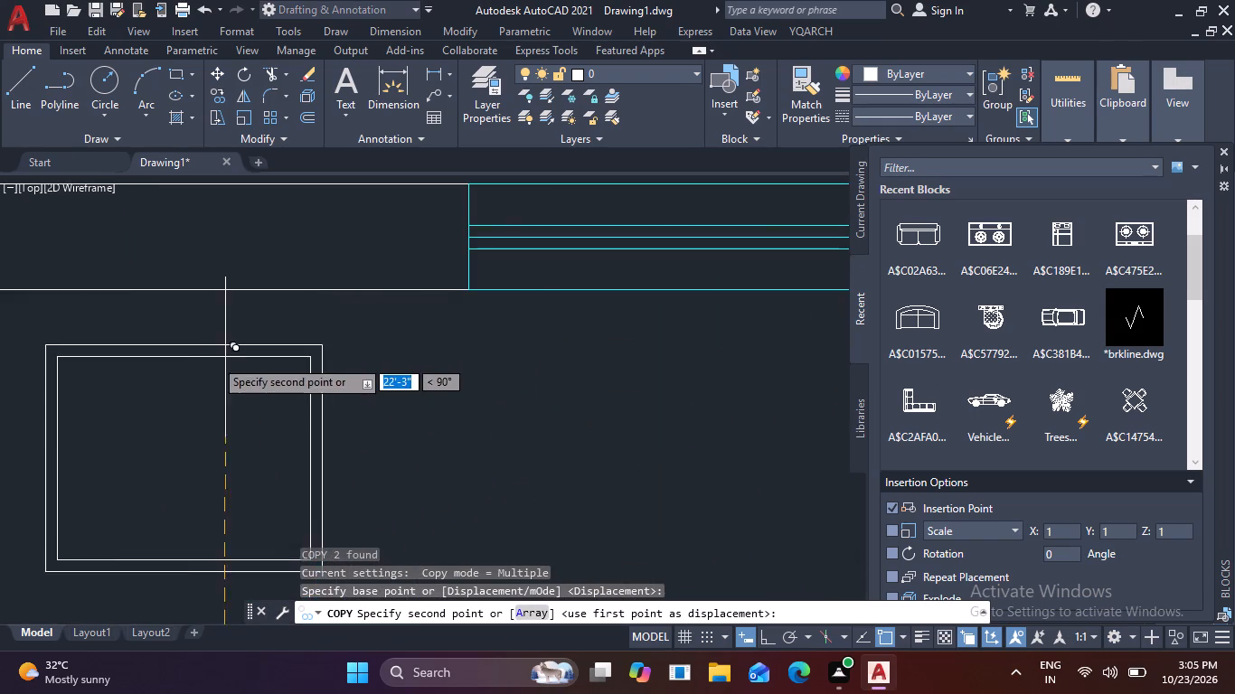
middle_click_drag(218, 355, 457, 292)
scroll(389, 313, "down", 2)
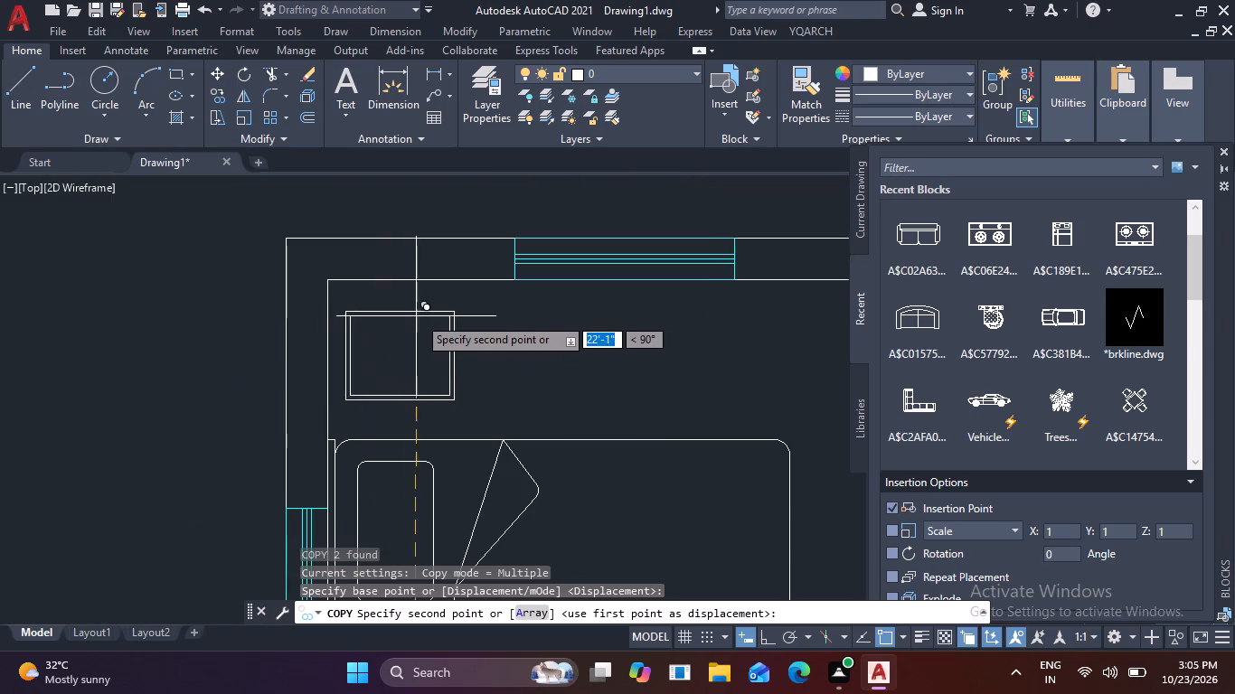
left_click(472, 326)
key("Escape")
Rotate the copied bedside table in the upper-left bedroom by 90°.
left_click_drag(547, 352, 528, 348)
left_click(474, 338)
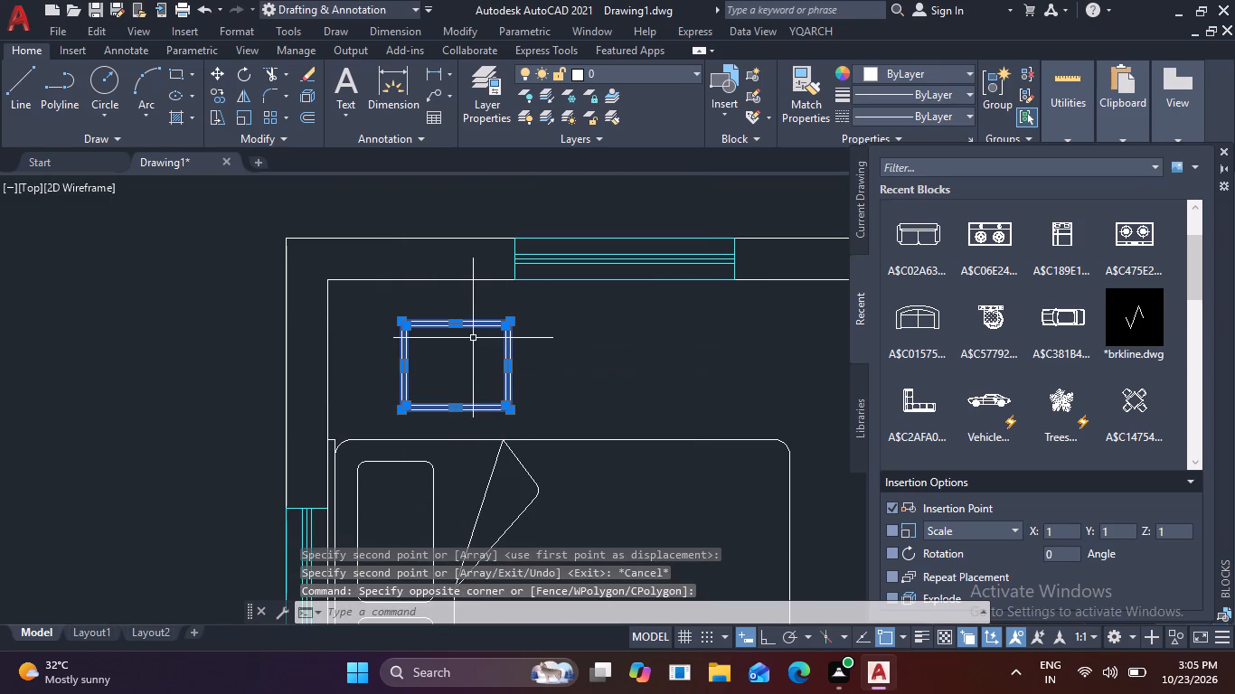
type("RO")
key("space")
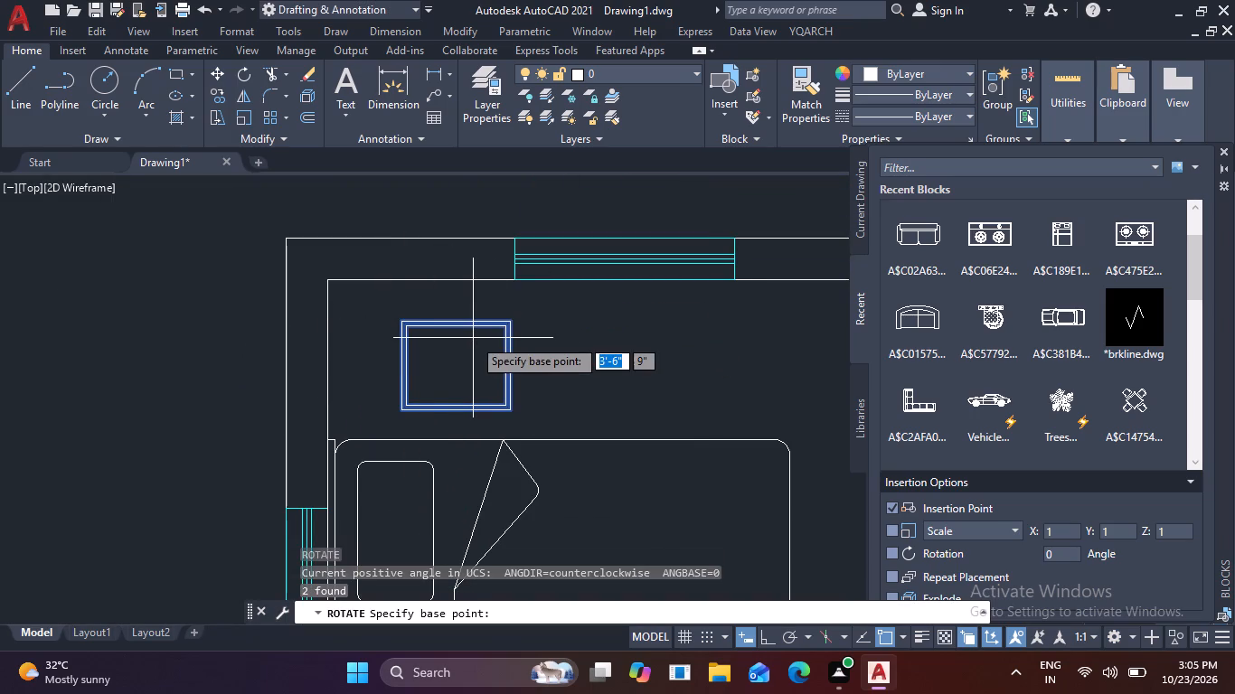
left_click_drag(473, 337, 458, 312)
key("F8")
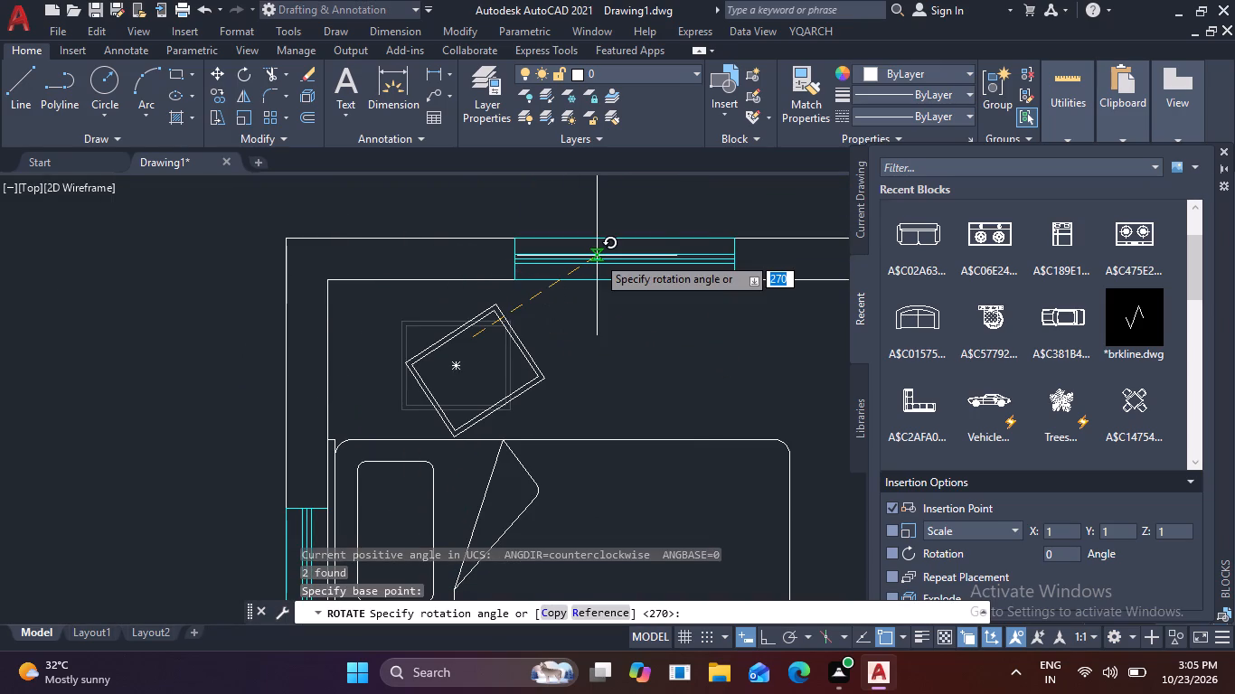
left_click(451, 258)
Move the rotated bedside table about 2' horizontally towards the west wall, beside the head of the bed.
left_click(579, 353)
left_click(489, 339)
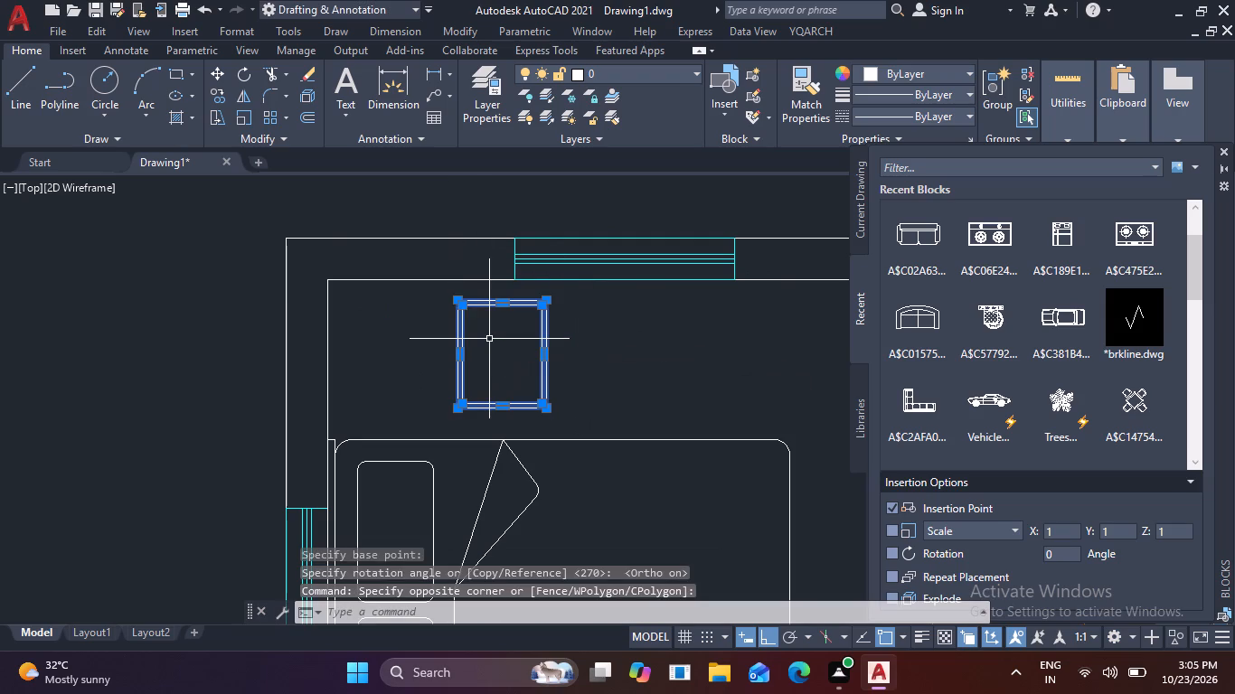
type("M")
key("space")
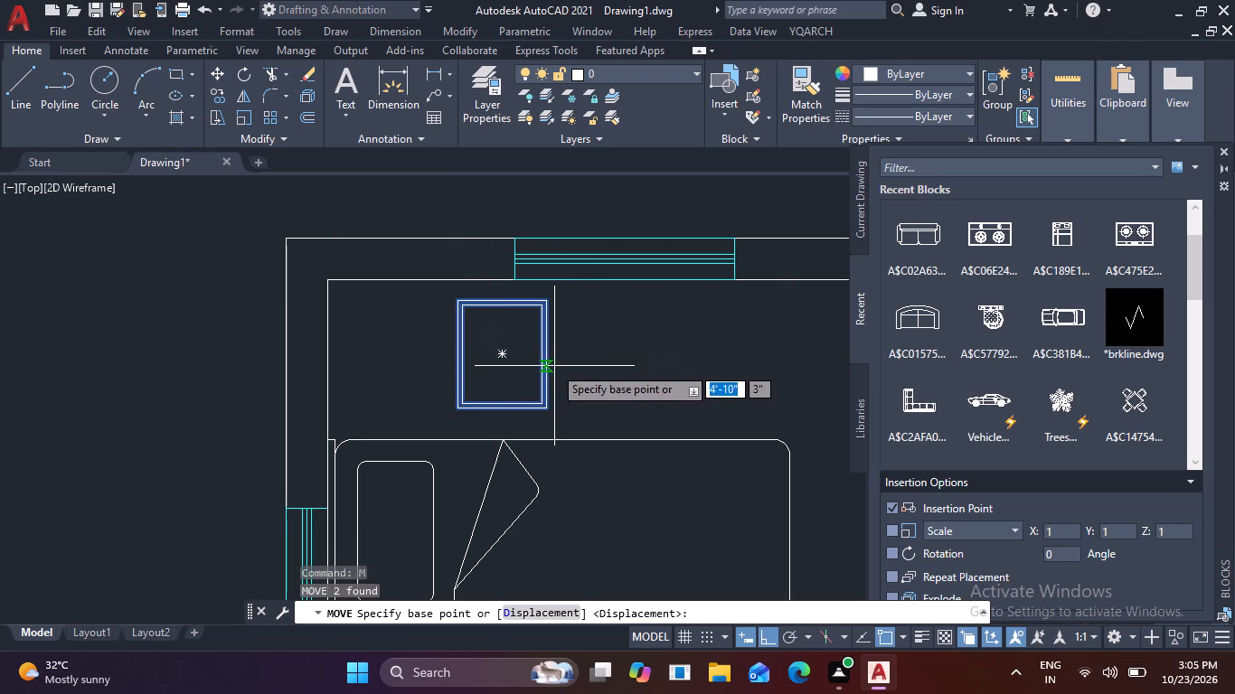
left_click(504, 355)
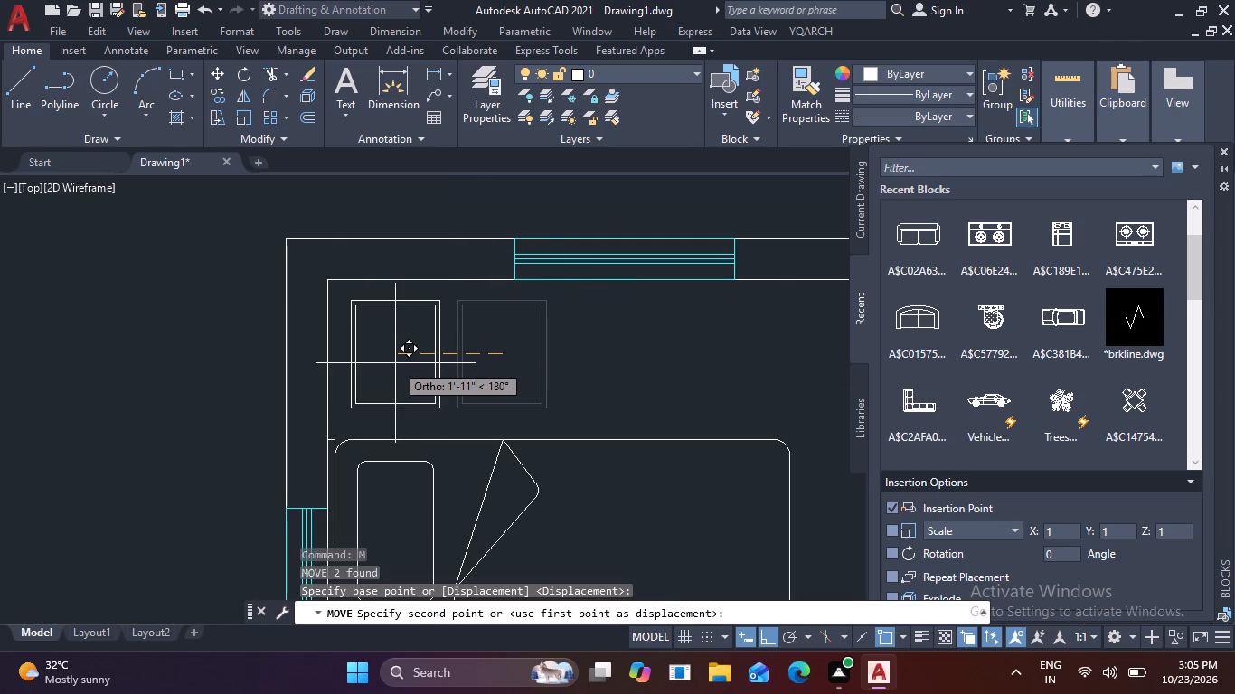
left_click(390, 362)
scroll(491, 370, "down", 3)
middle_click_drag(609, 399, 575, 333)
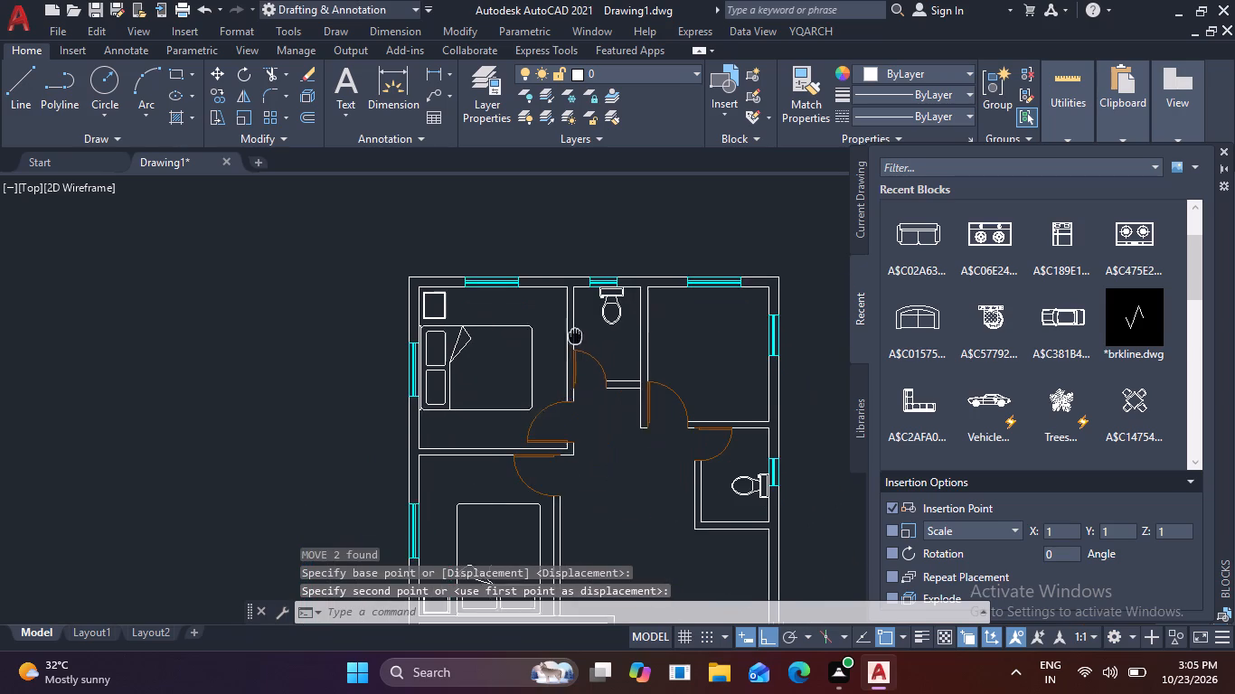
middle_click_drag(575, 333, 573, 328)
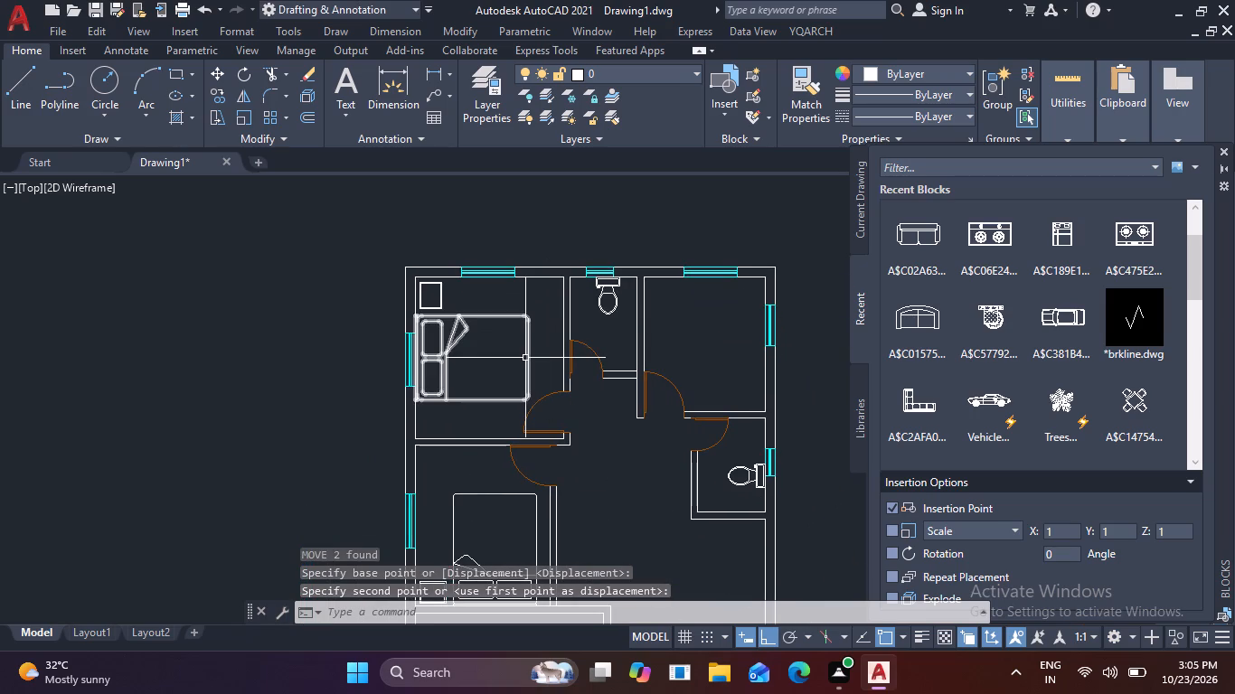
key("Escape")
key("Escape")
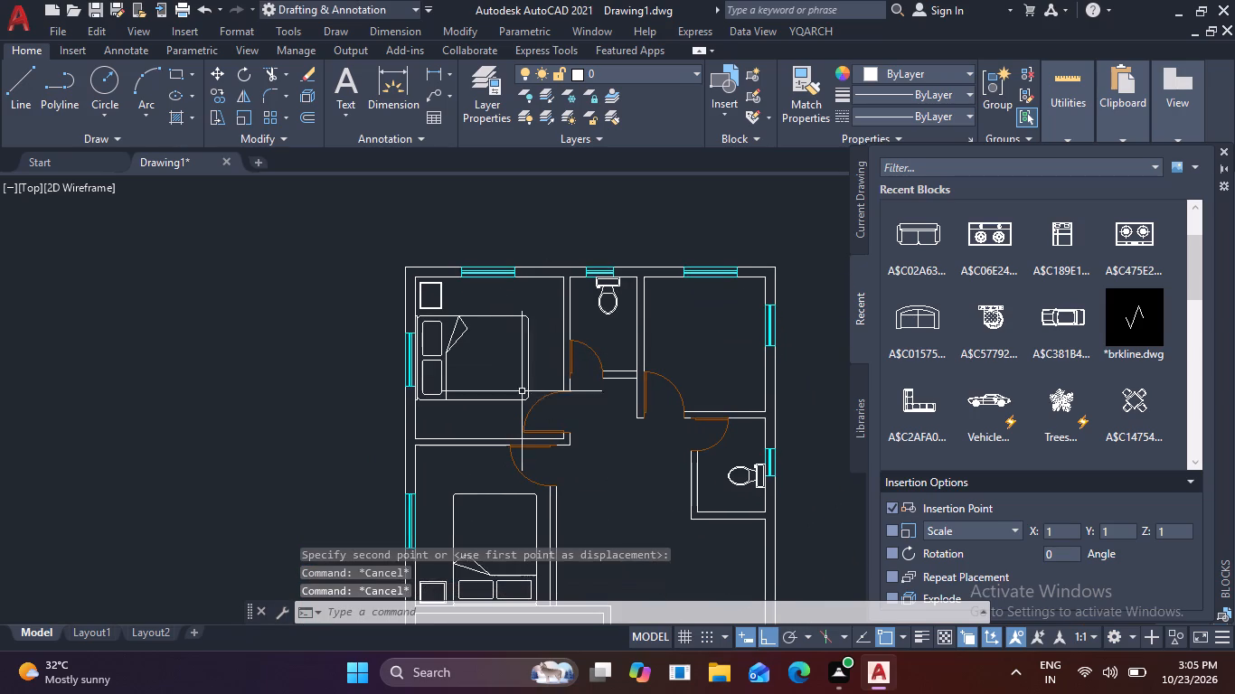
Start drawing a line inside the upper-right room.
scroll(542, 398, "down", 1)
middle_click_drag(581, 414, 584, 302)
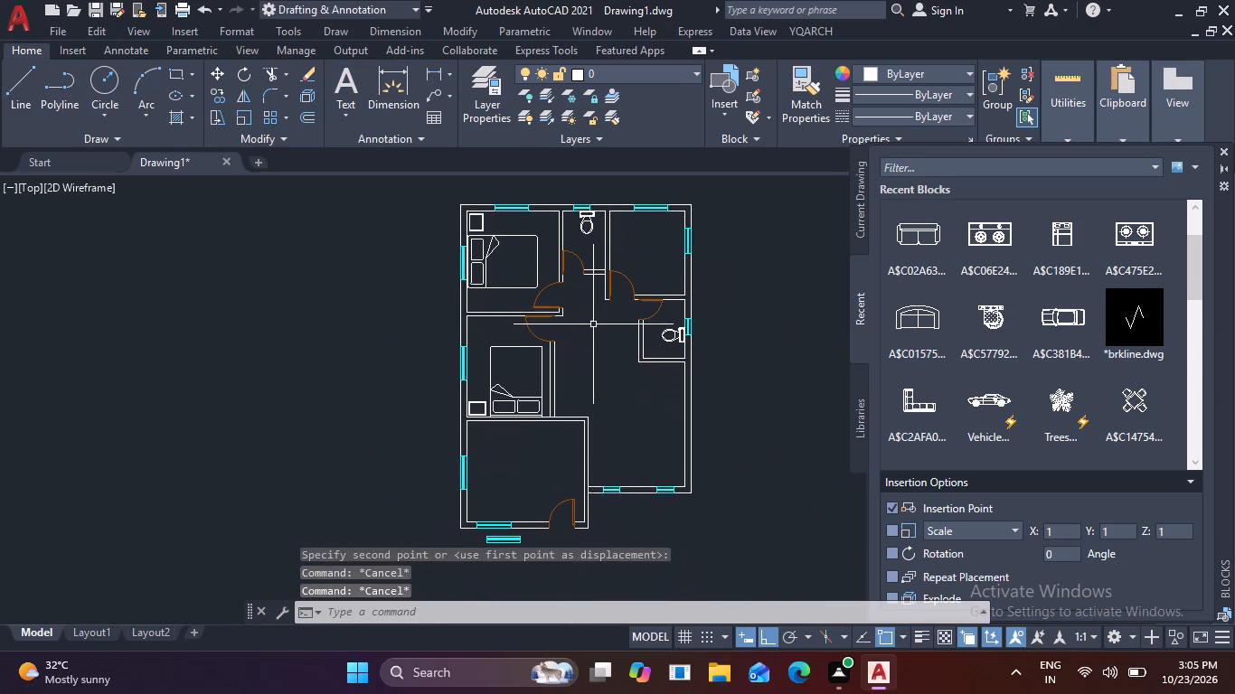
middle_click_drag(629, 322, 601, 384)
type("L")
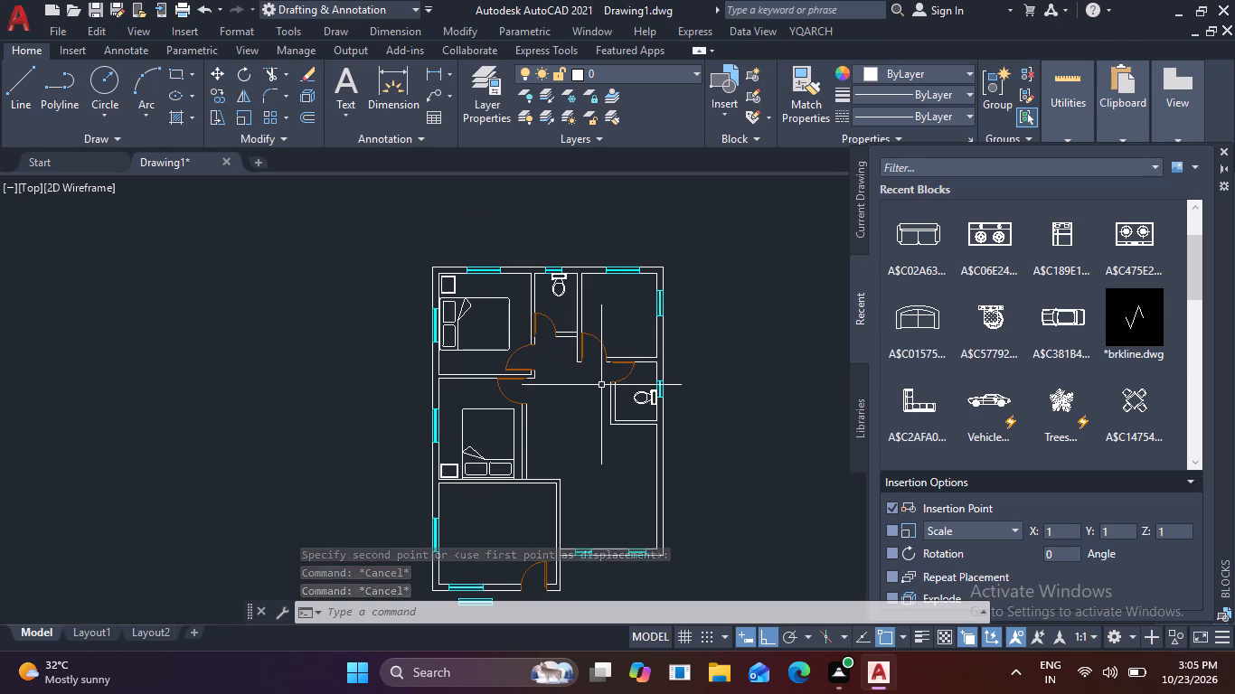
key("space")
scroll(622, 304, "up", 3)
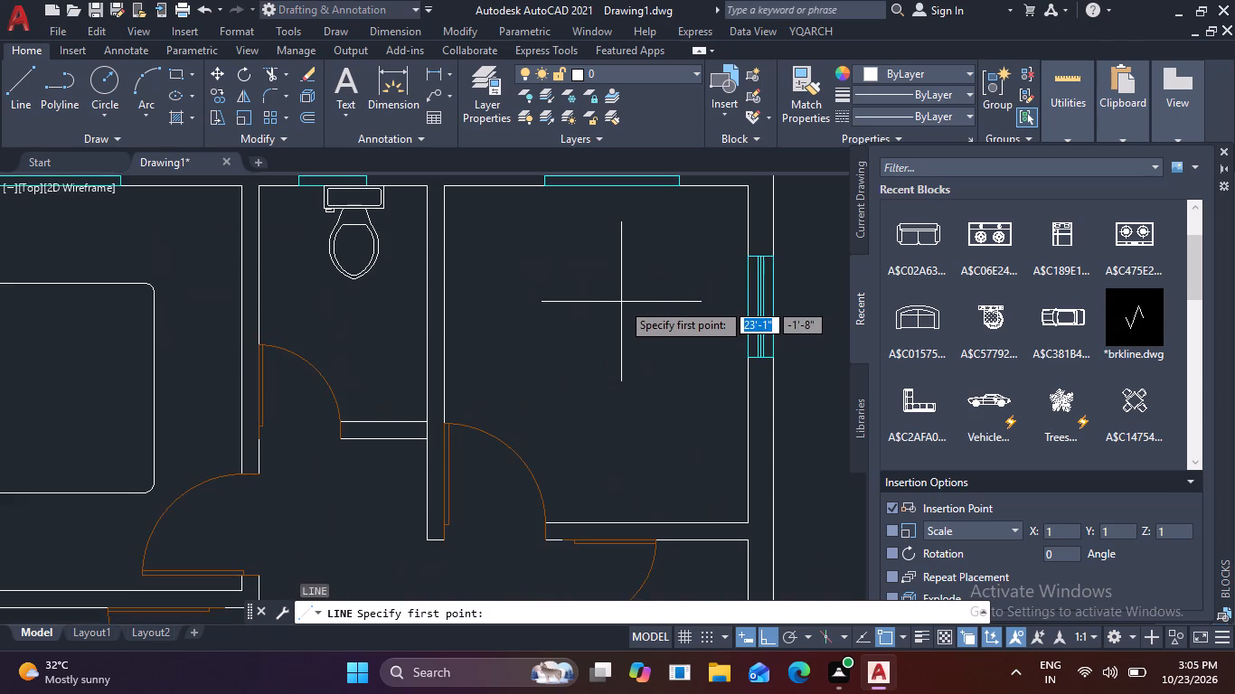
middle_click_drag(621, 302, 589, 373)
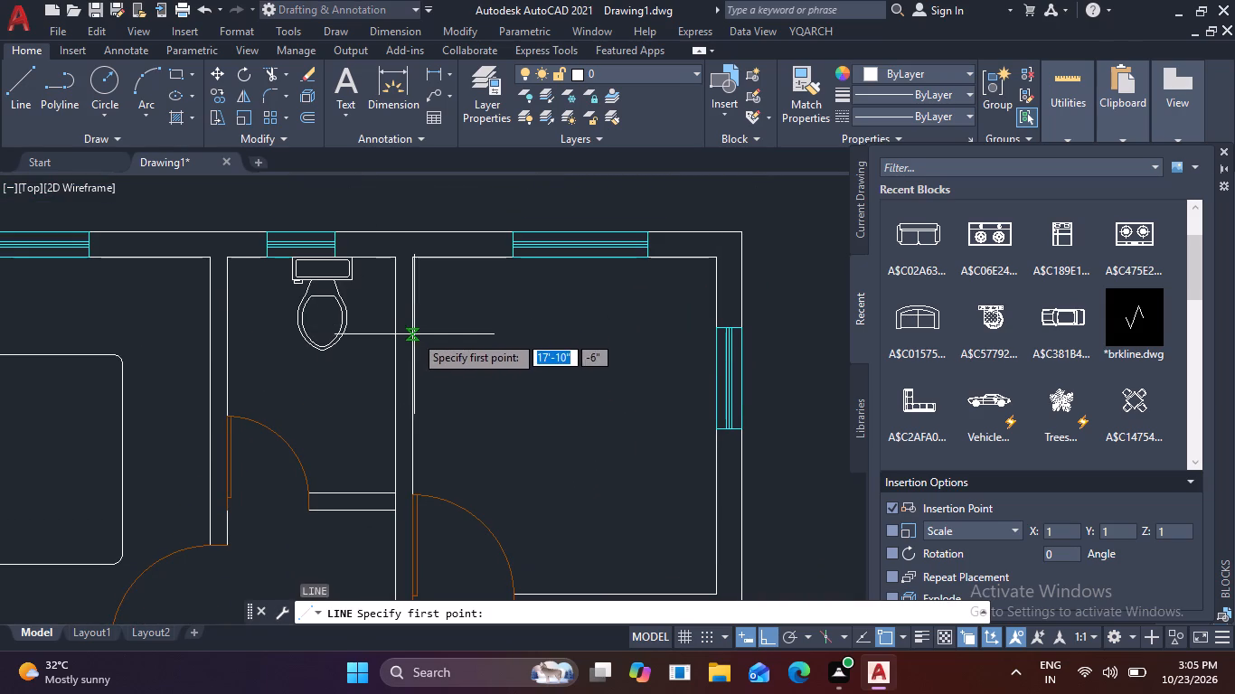
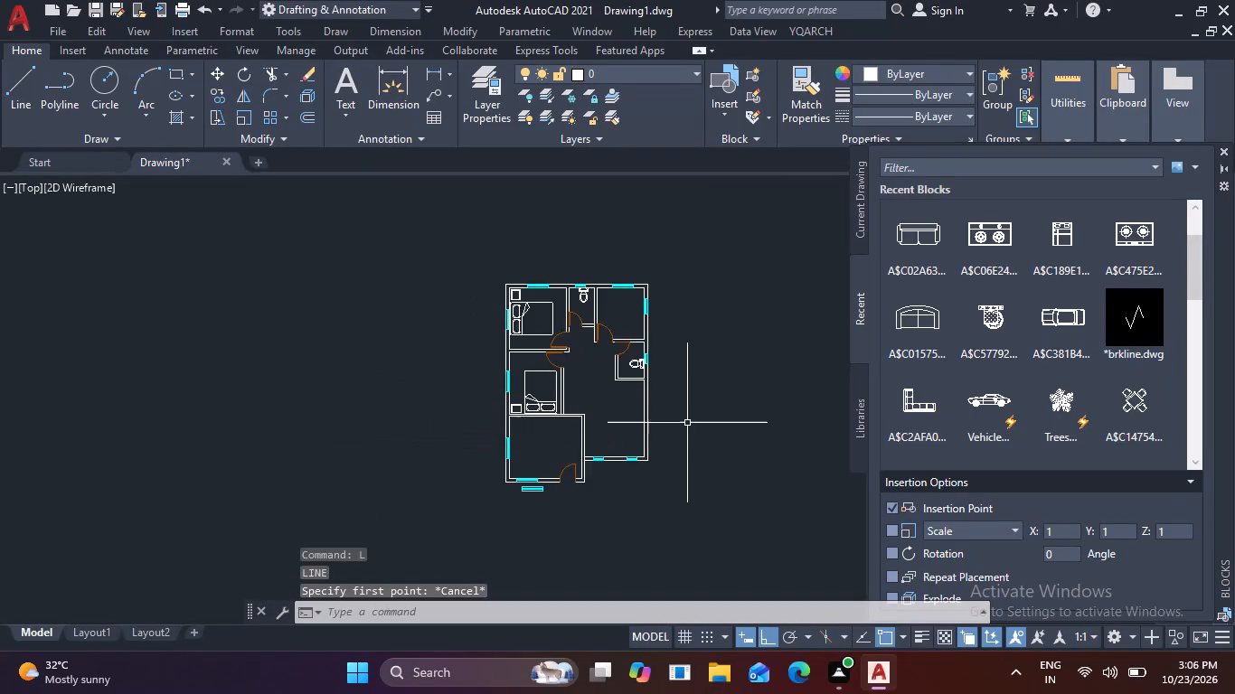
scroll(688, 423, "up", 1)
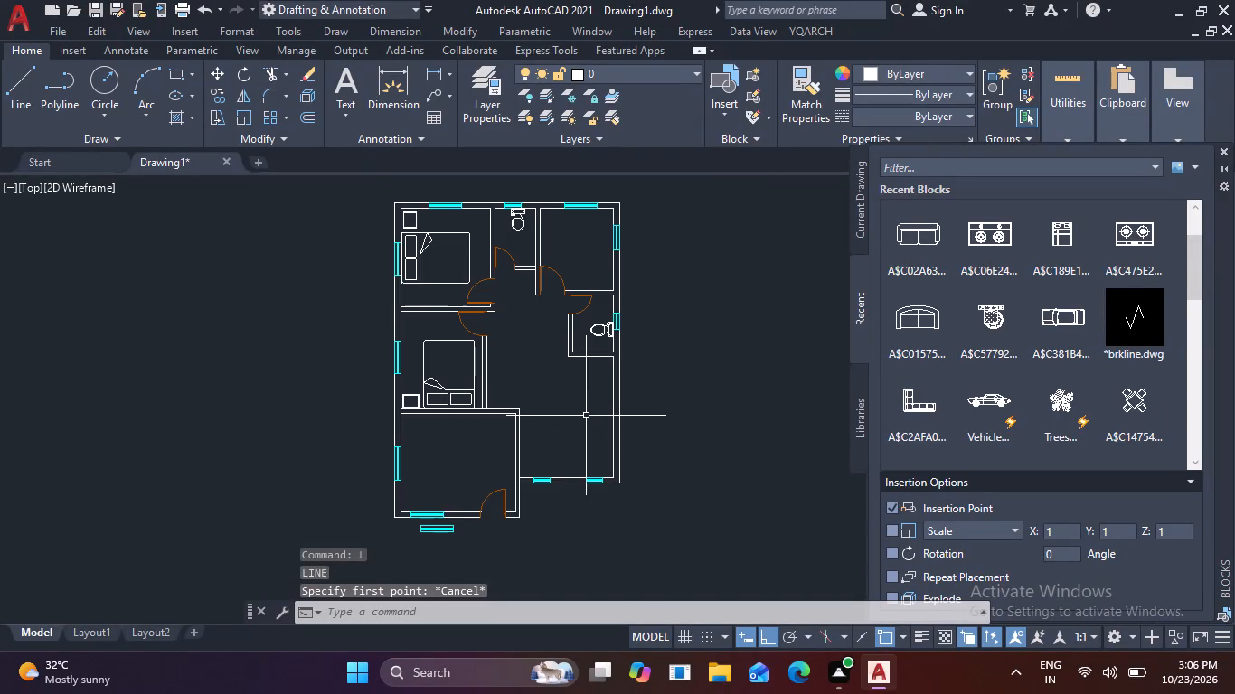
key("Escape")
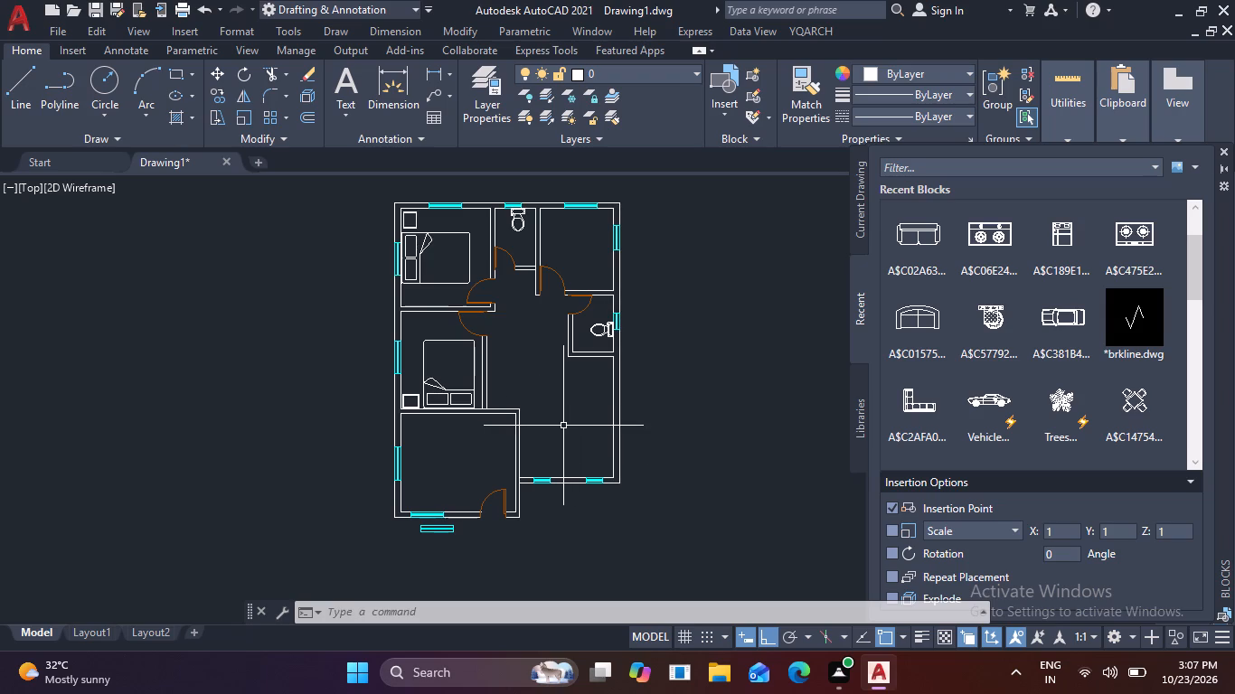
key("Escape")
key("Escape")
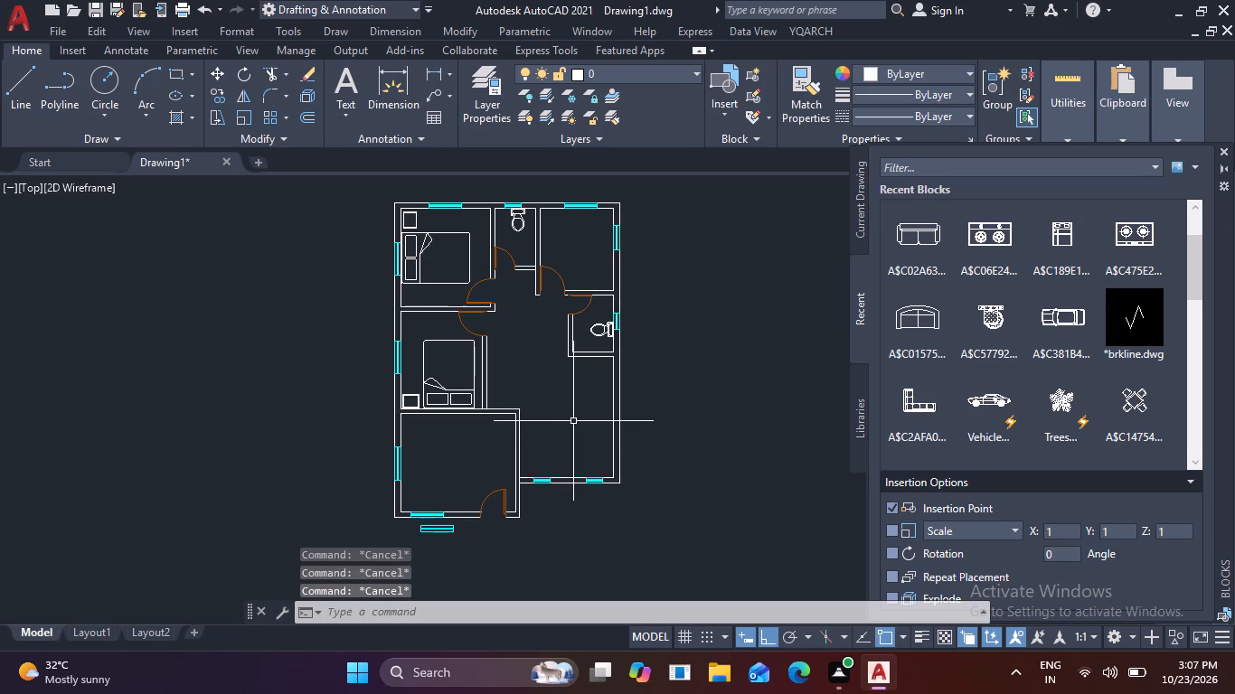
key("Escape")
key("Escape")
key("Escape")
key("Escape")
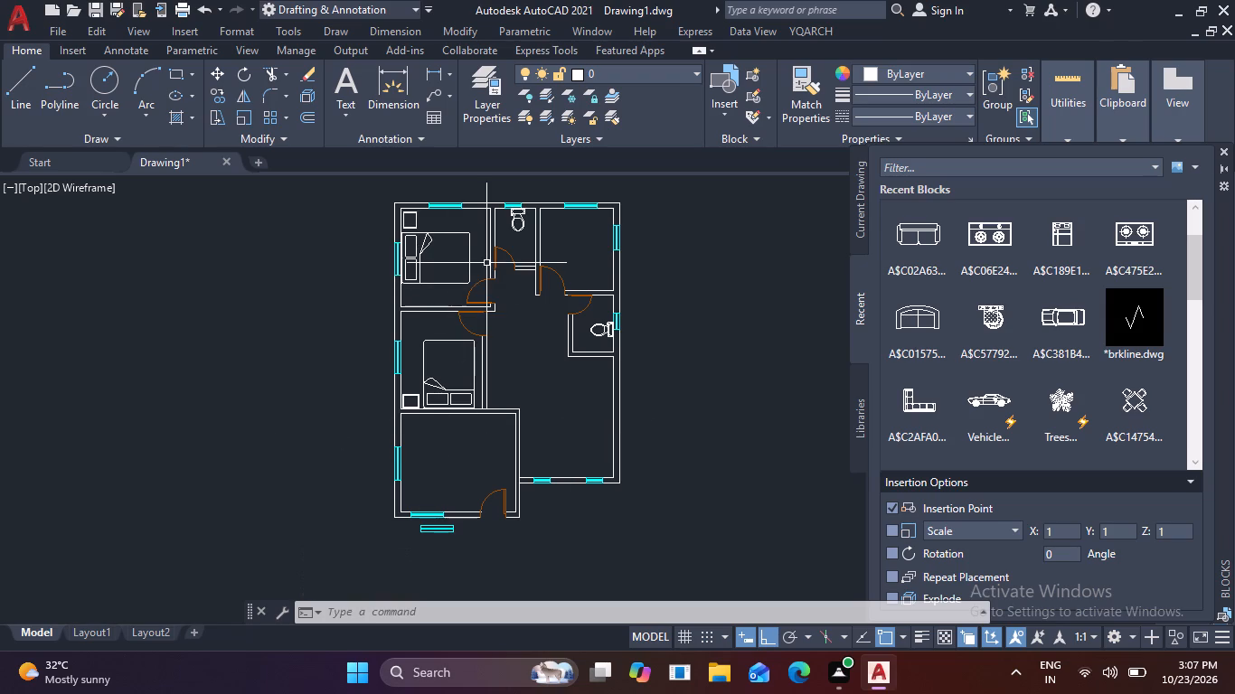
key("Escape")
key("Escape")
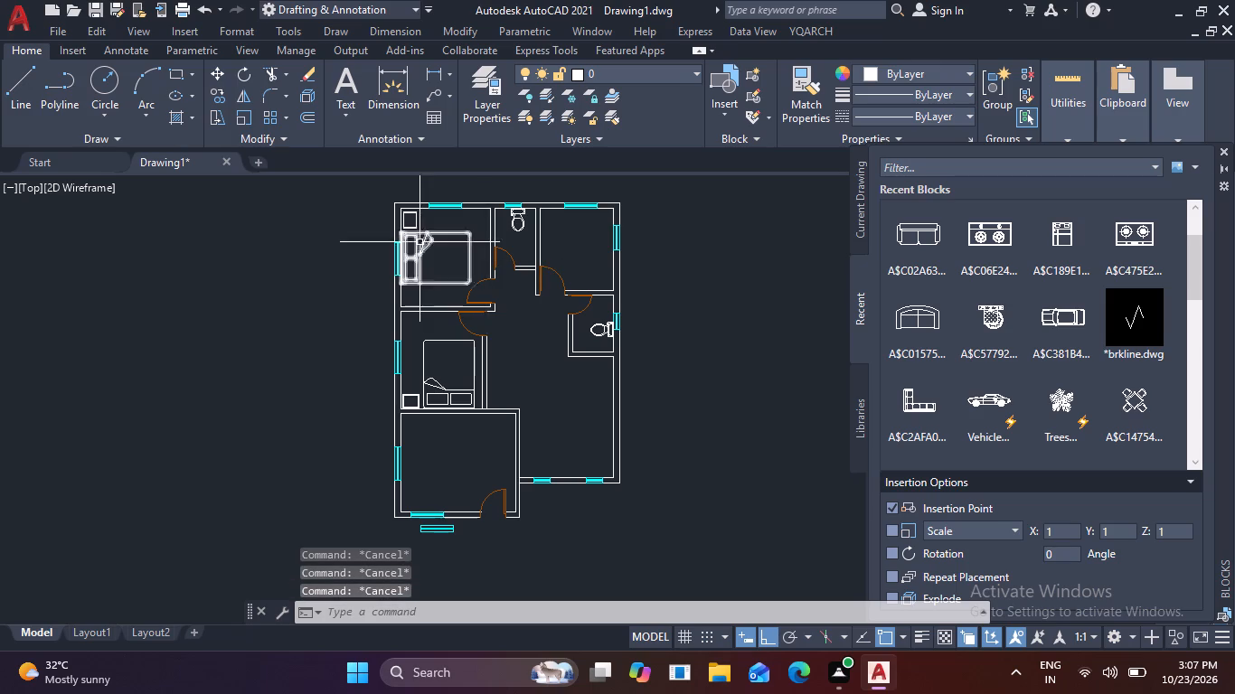
Draw a 3' line west from the east wall's inner face near the southeast corner, continuing with a 3' line towards the south wall.
middle_click_drag(510, 351, 537, 262)
scroll(510, 351, "down", 1)
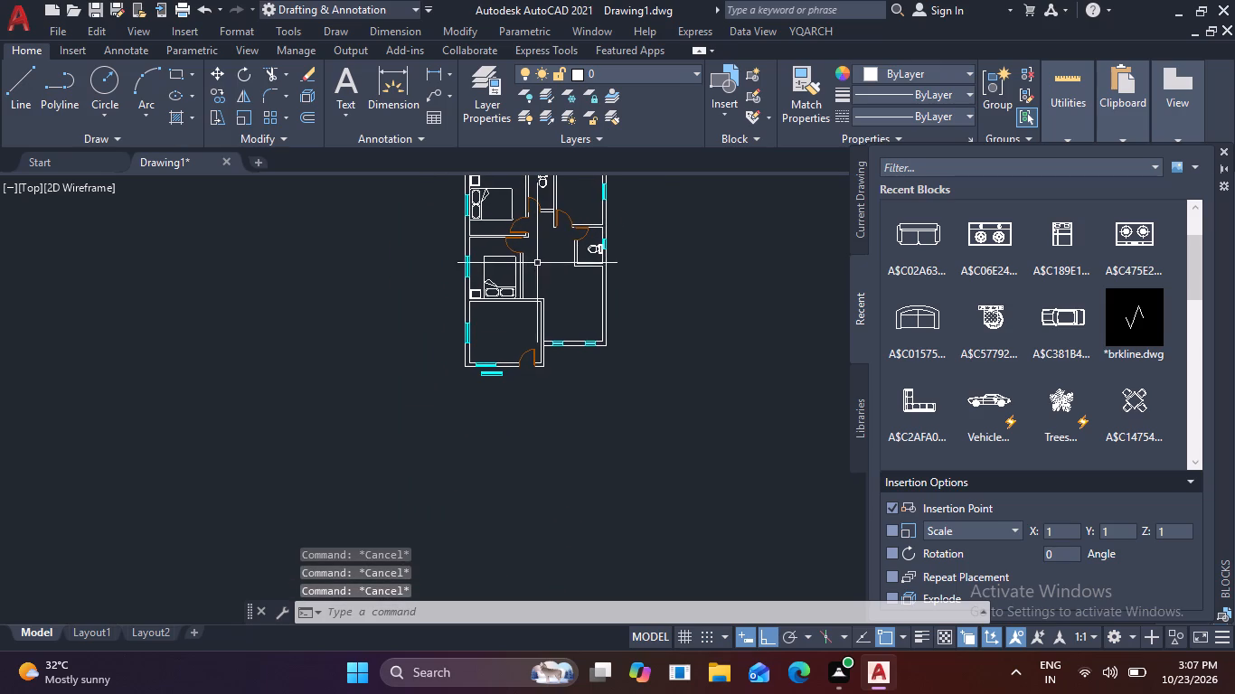
scroll(596, 333, "up", 2)
type("L")
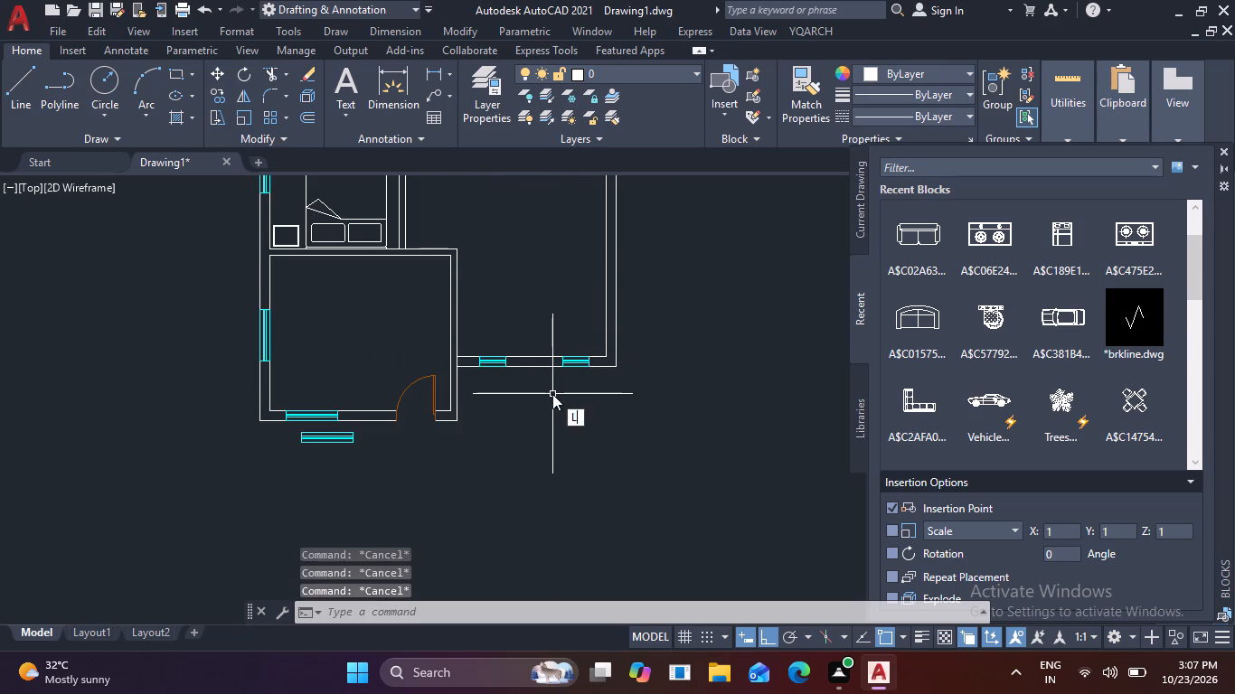
key("space")
scroll(546, 376, "up", 4)
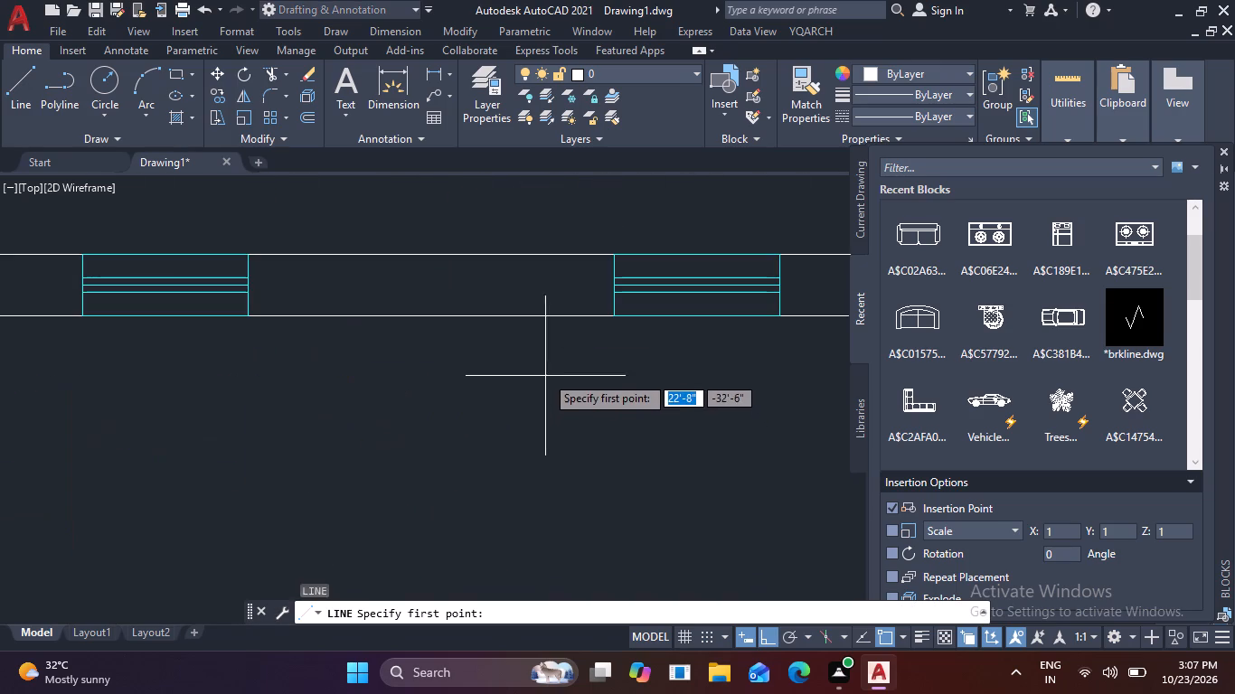
scroll(551, 342, "down", 3)
middle_click_drag(633, 296, 674, 432)
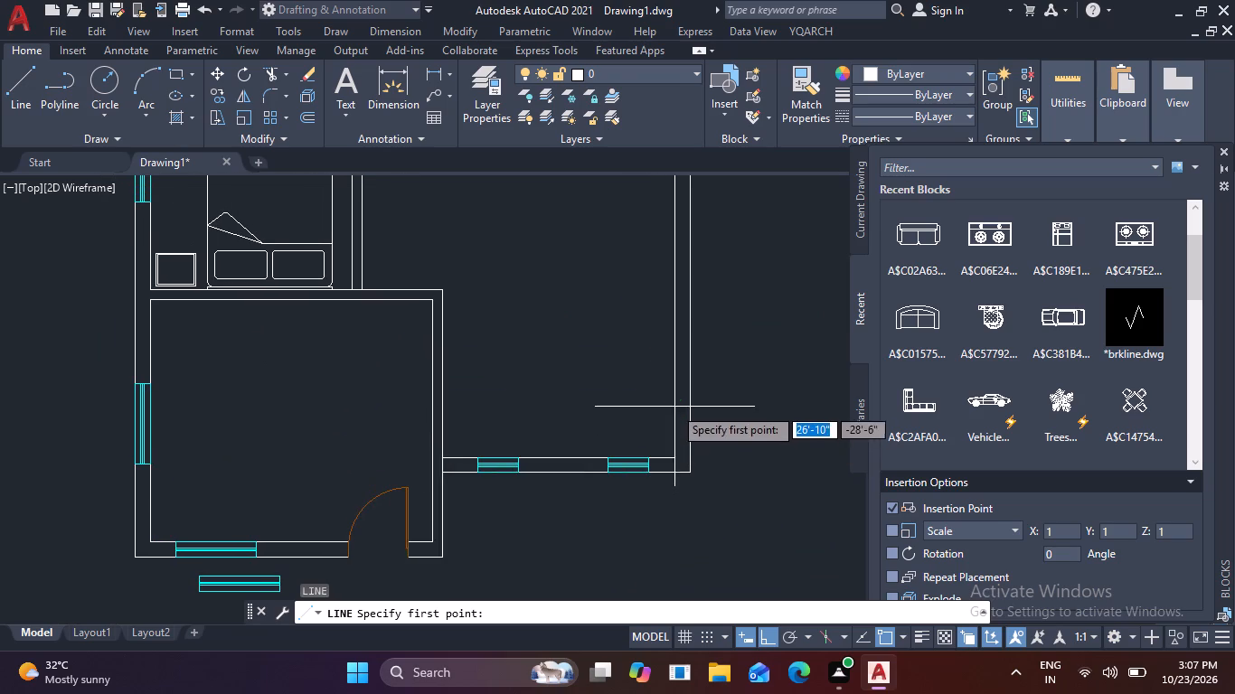
left_click(671, 386)
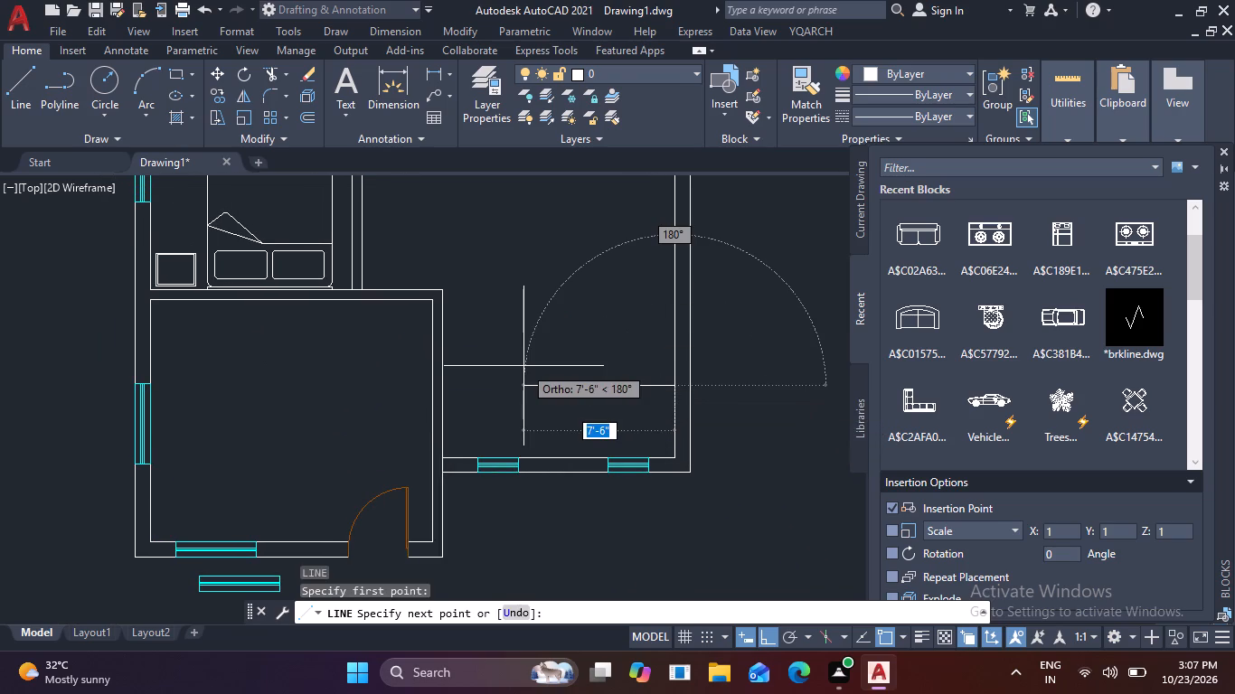
type("3'")
key("Return")
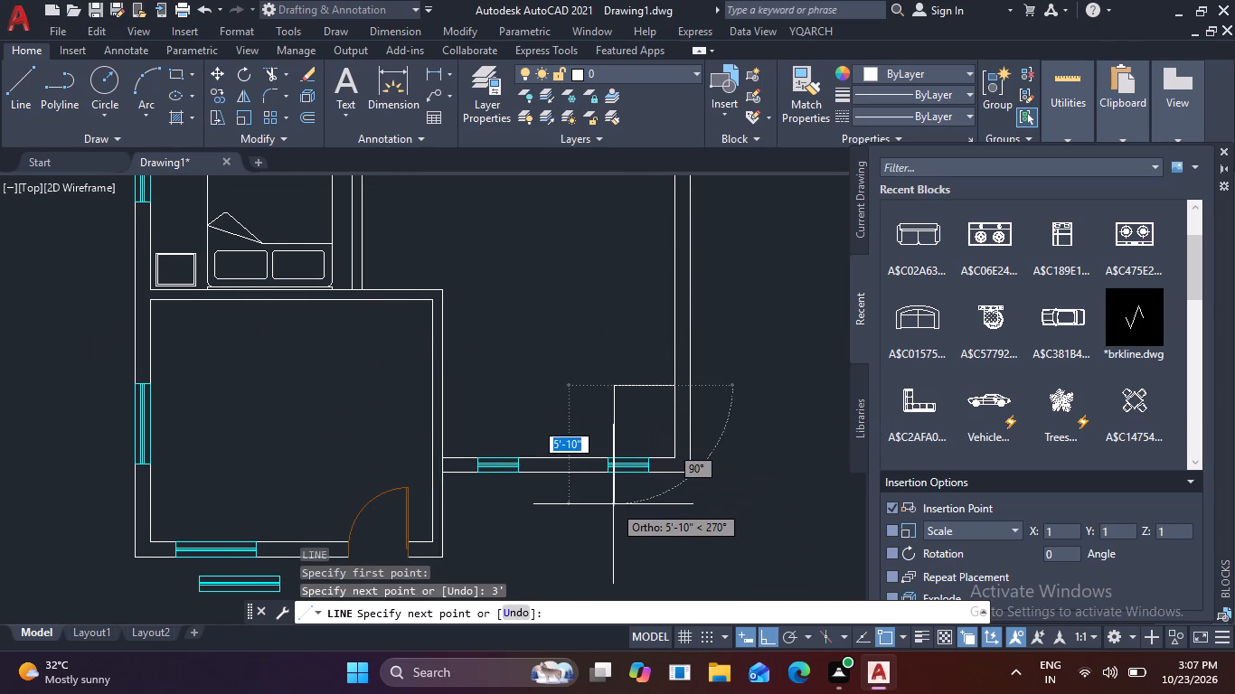
type("3'")
key("Return")
key("Escape")
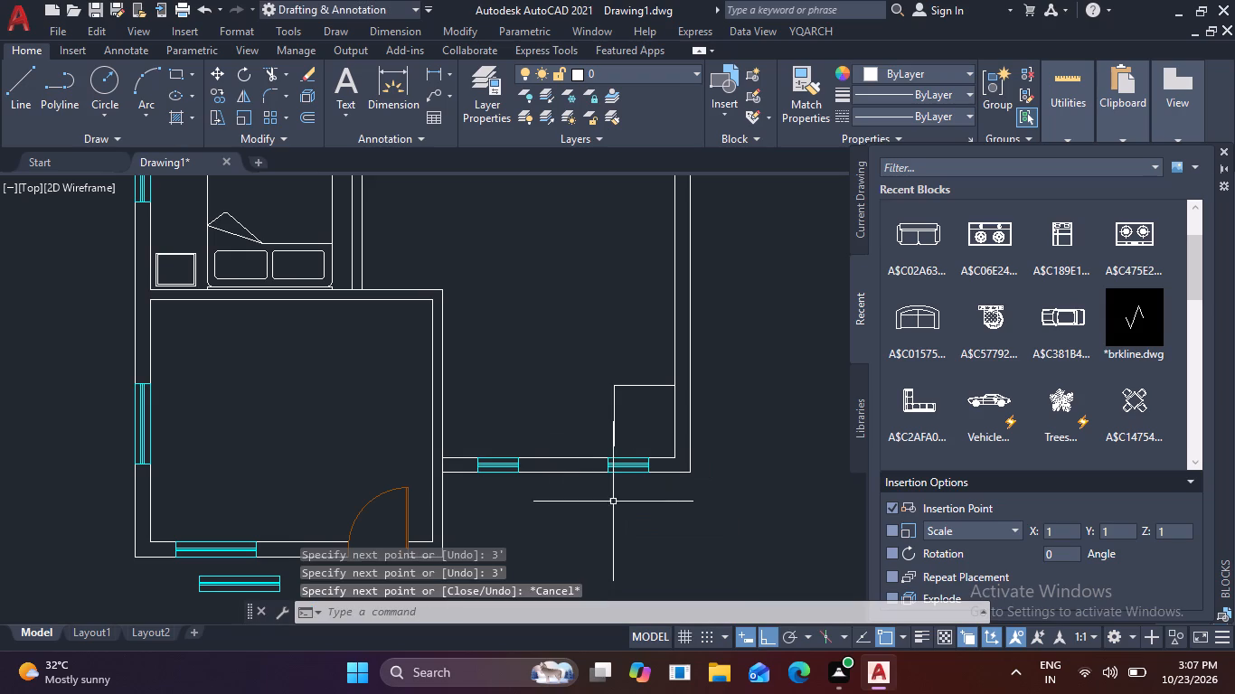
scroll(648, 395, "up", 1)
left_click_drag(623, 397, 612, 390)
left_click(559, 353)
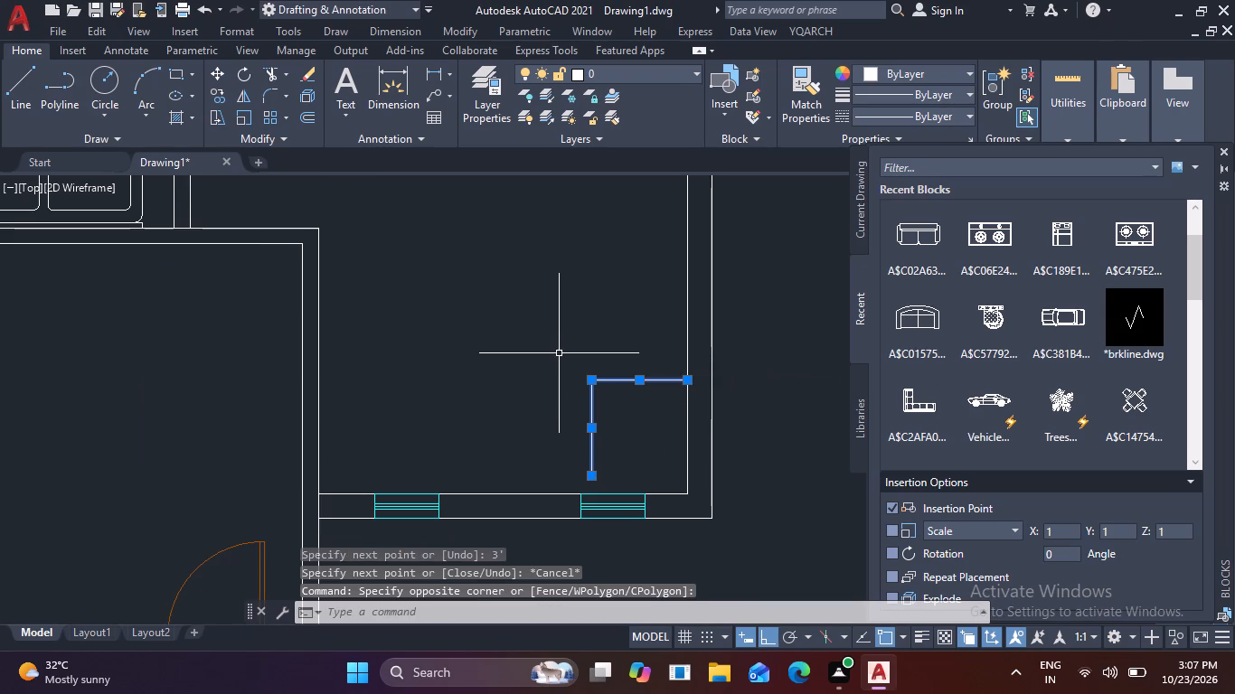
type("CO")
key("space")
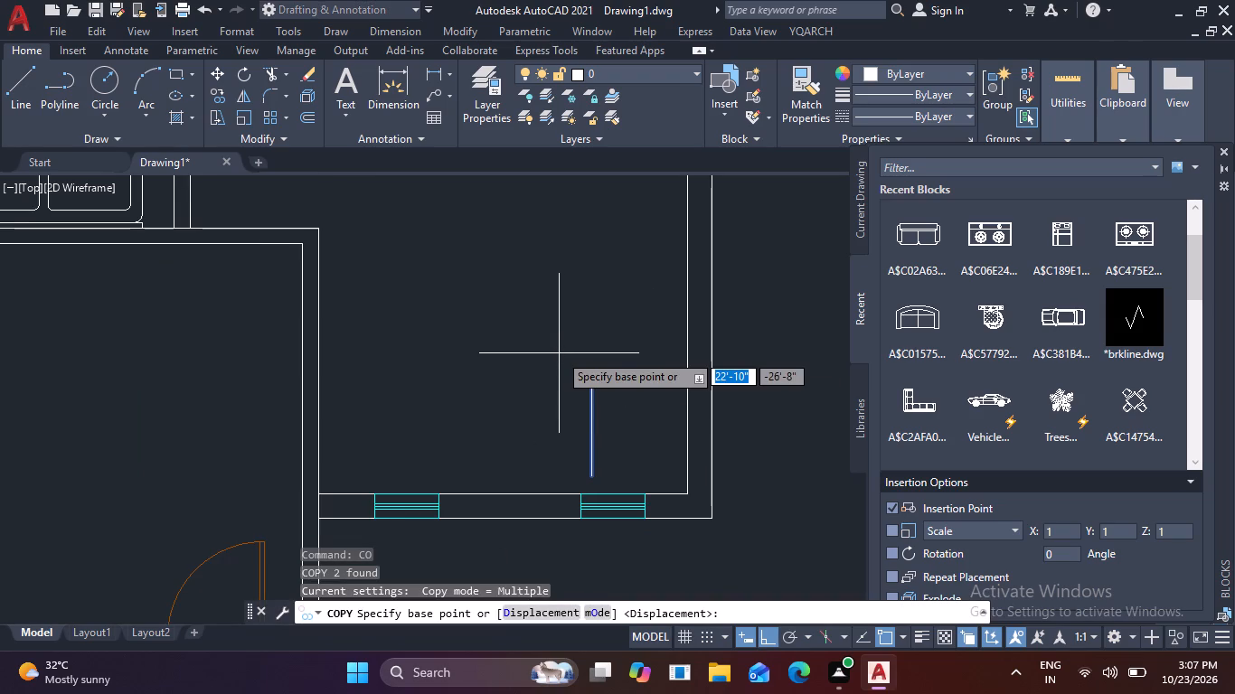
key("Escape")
Move both 3' lines straight south so the vertical line's lower end meets the inner face of the south wall.
left_click(627, 403)
left_click(521, 329)
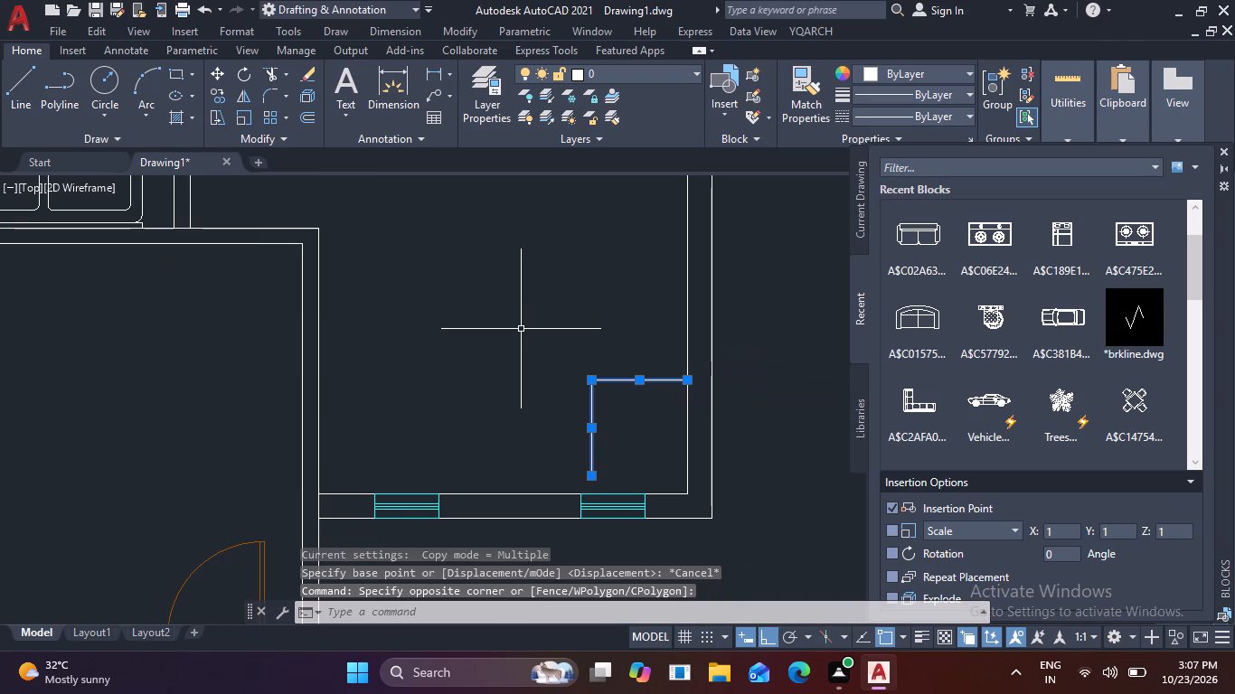
type("M")
key("space")
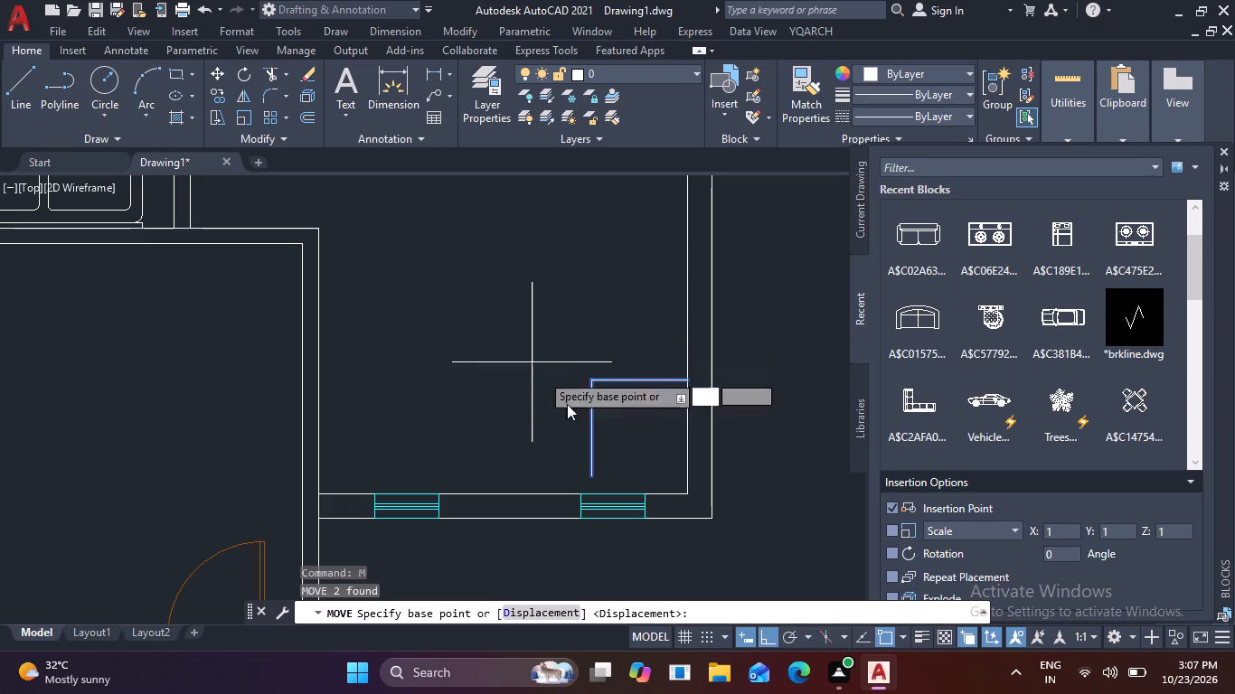
left_click(774, 641)
left_click(771, 642)
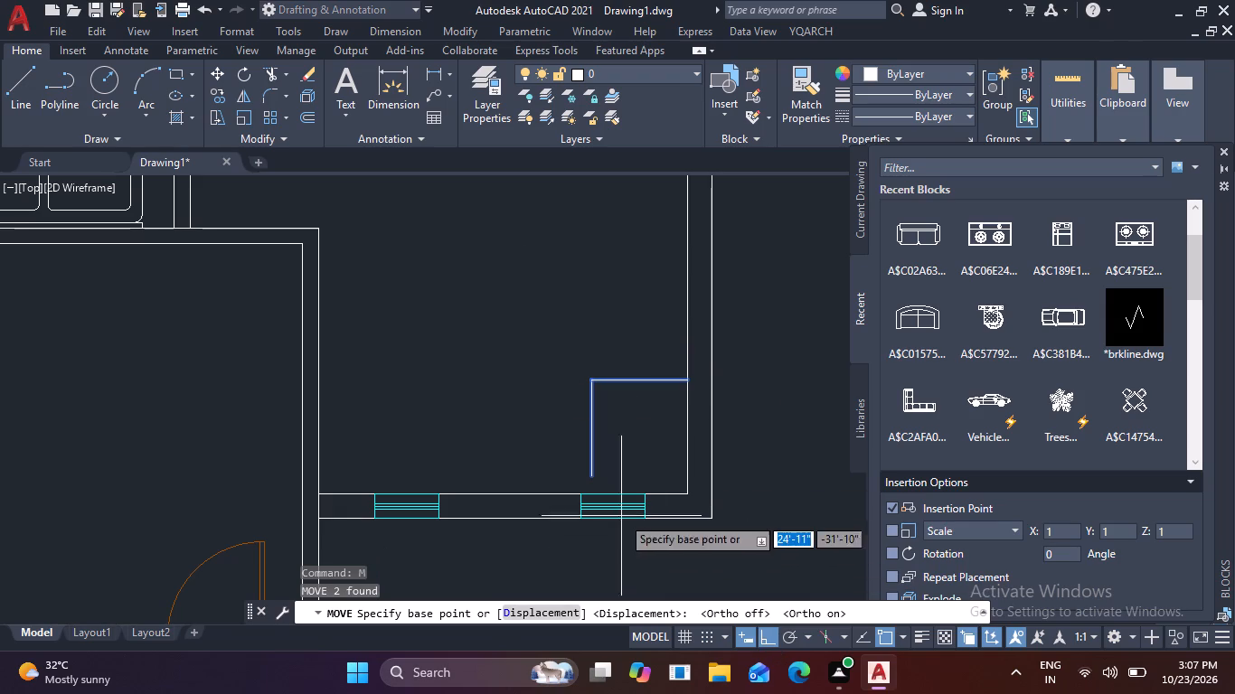
scroll(578, 478, "up", 2)
left_click(606, 472)
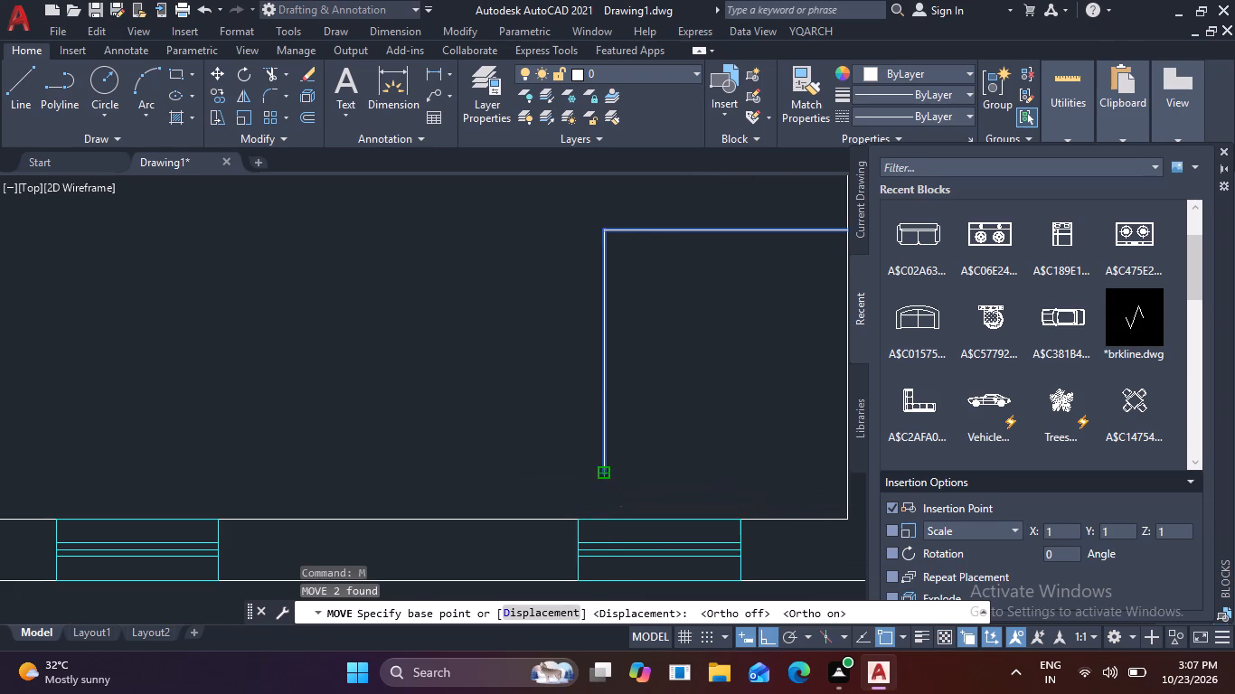
left_click(604, 519)
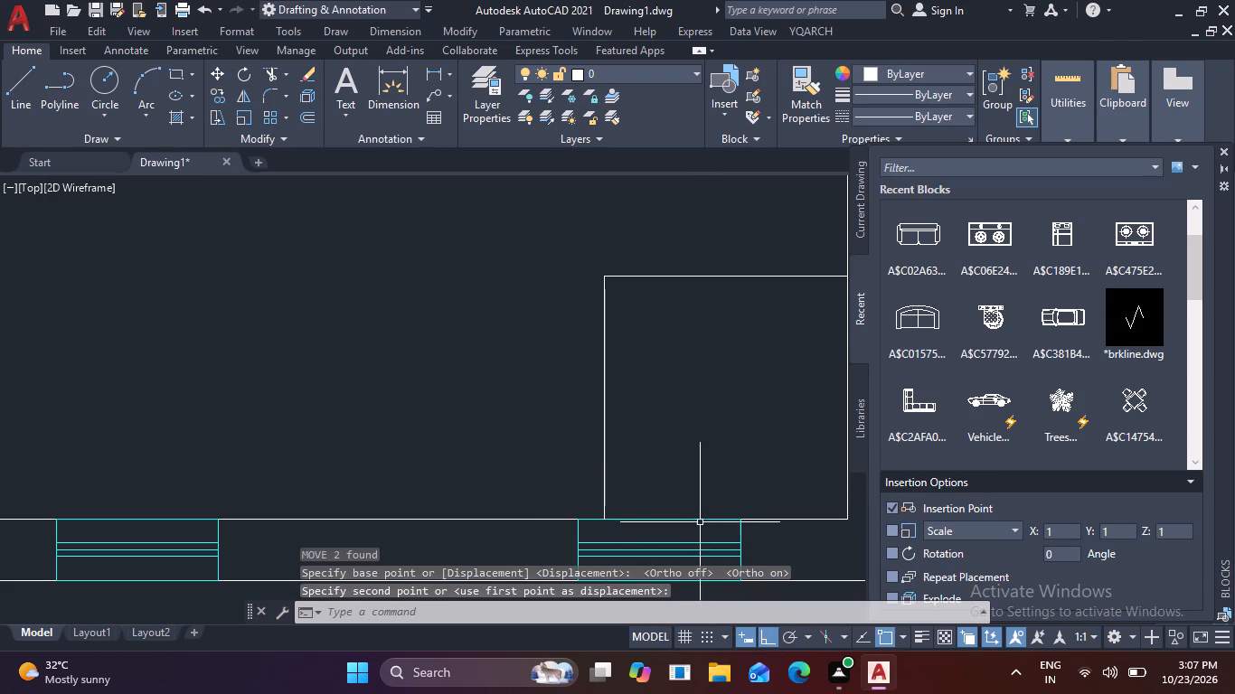
key("Escape")
left_click(693, 356)
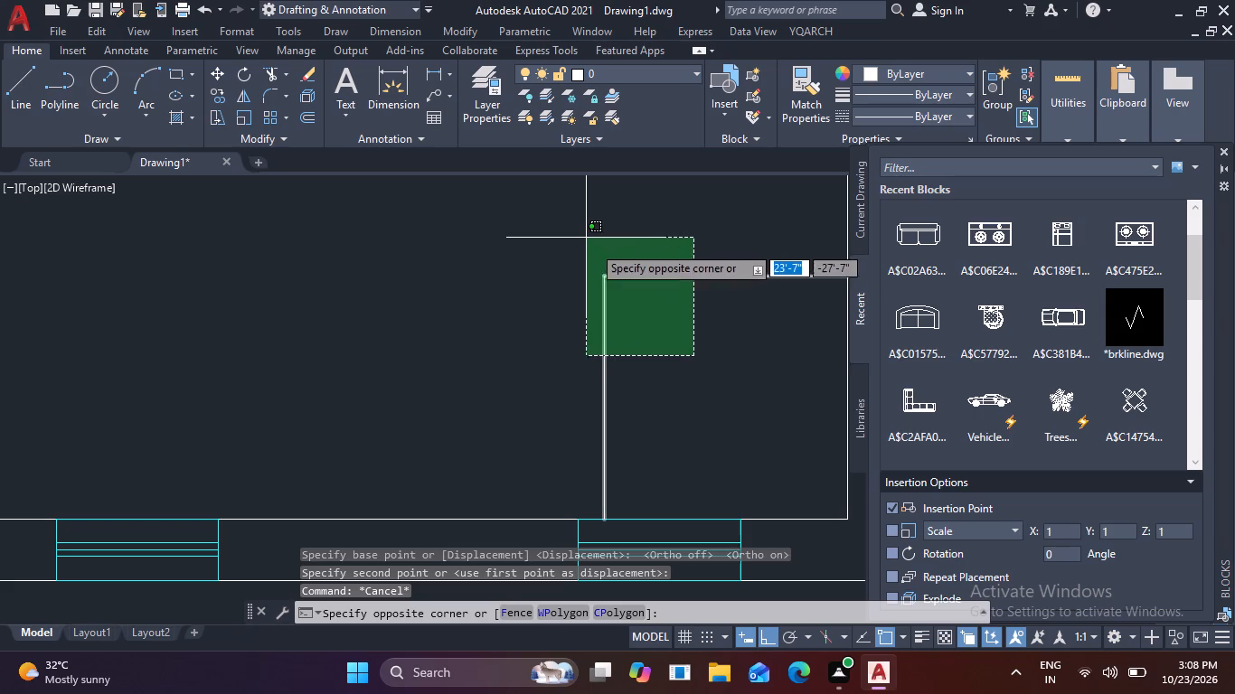
key("Escape")
Offset the horizontal 3' line northwards along the east wall in multiple mode, making five parallel lines spaced 10" apart.
scroll(812, 412, "down", 1)
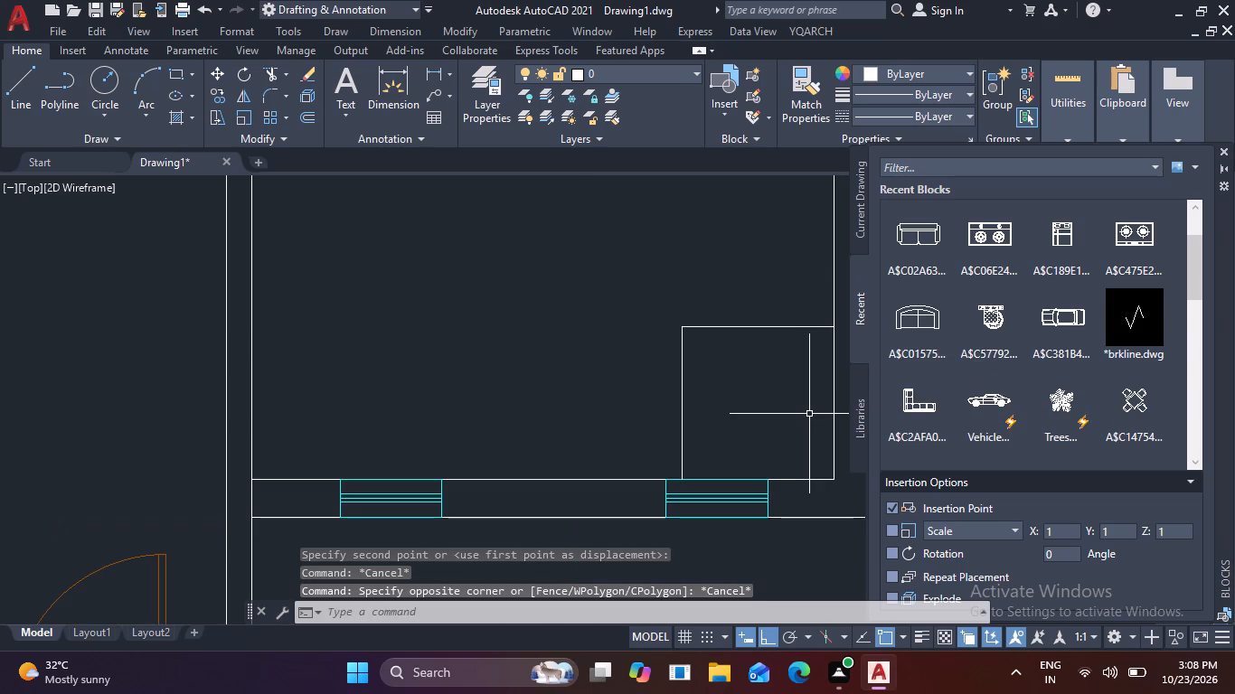
scroll(800, 414, "down", 1)
middle_click_drag(797, 414, 679, 447)
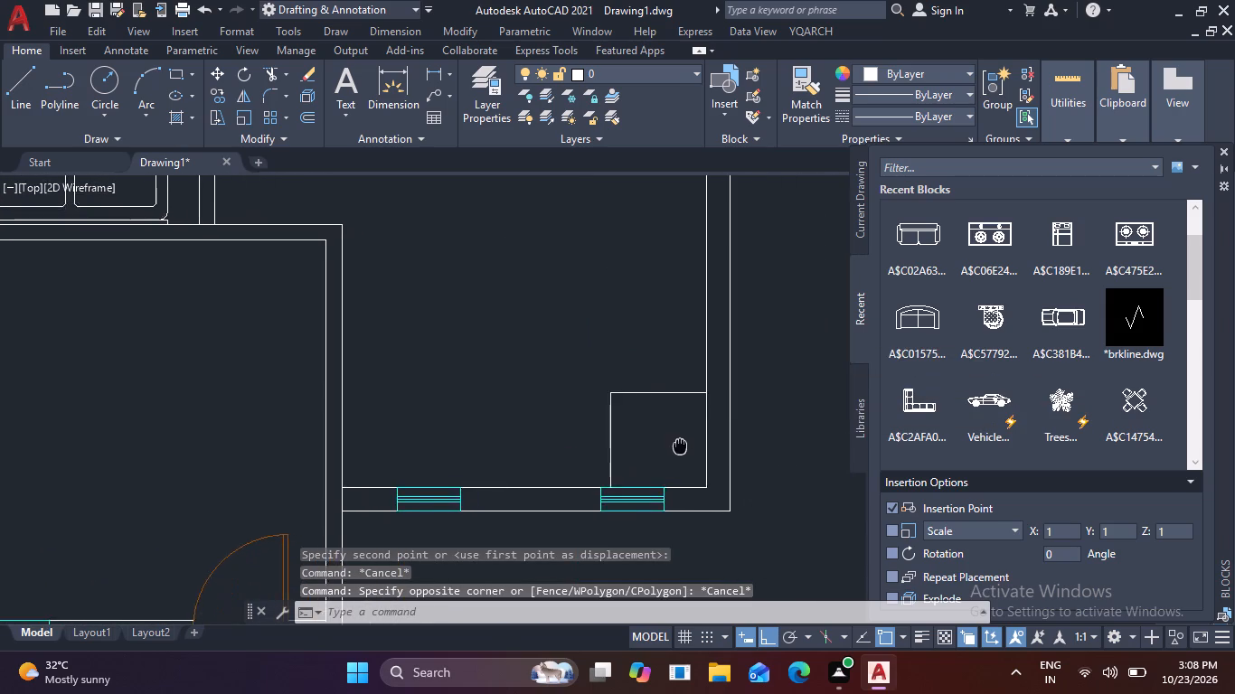
middle_click_drag(679, 447, 644, 458)
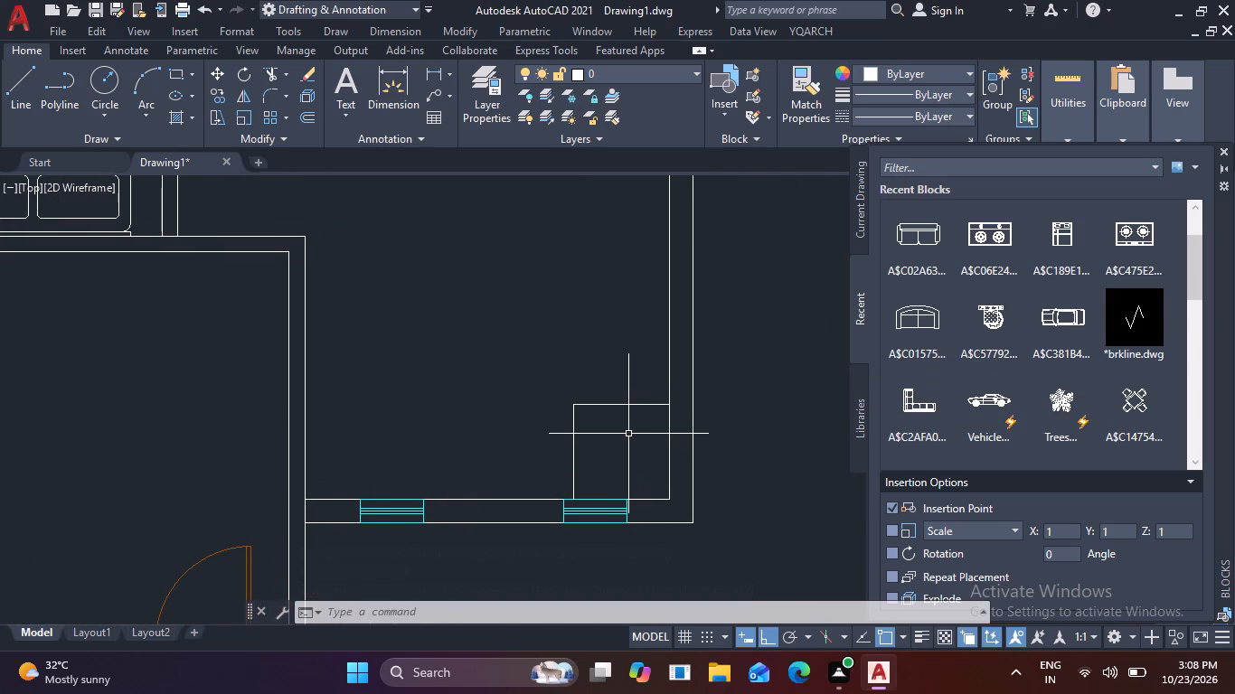
key("o")
key("Return")
type("10")
key("Return")
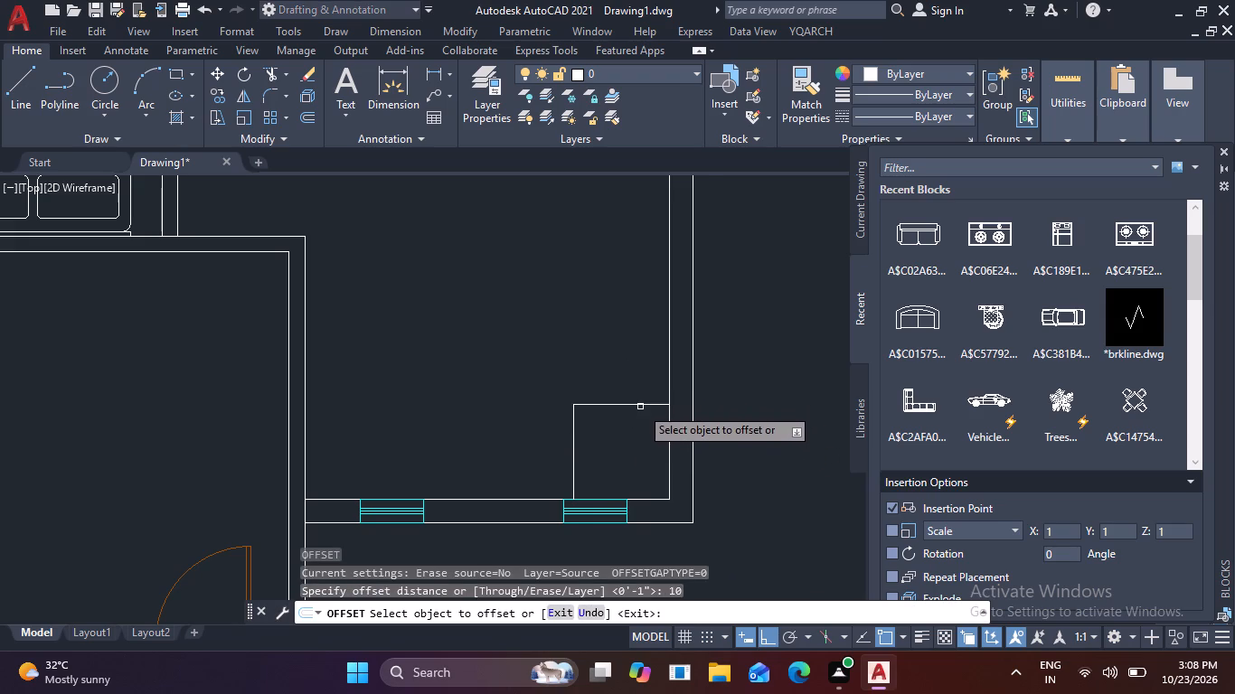
right_click(644, 403)
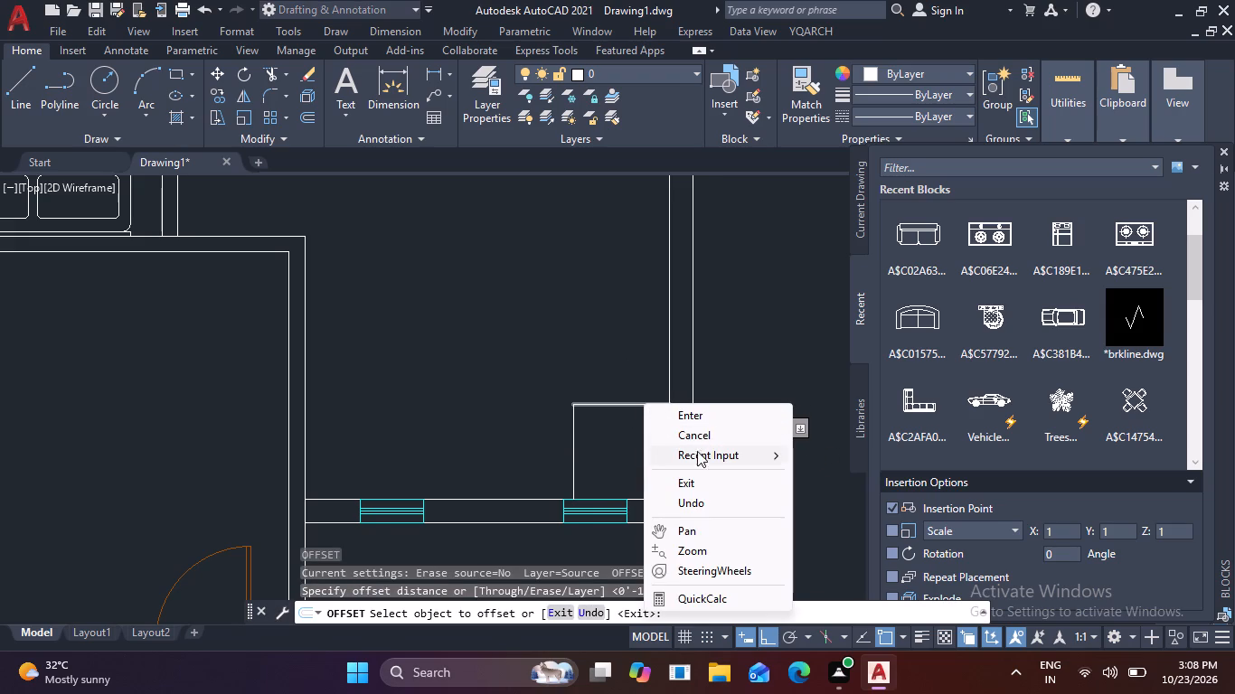
left_click(590, 438)
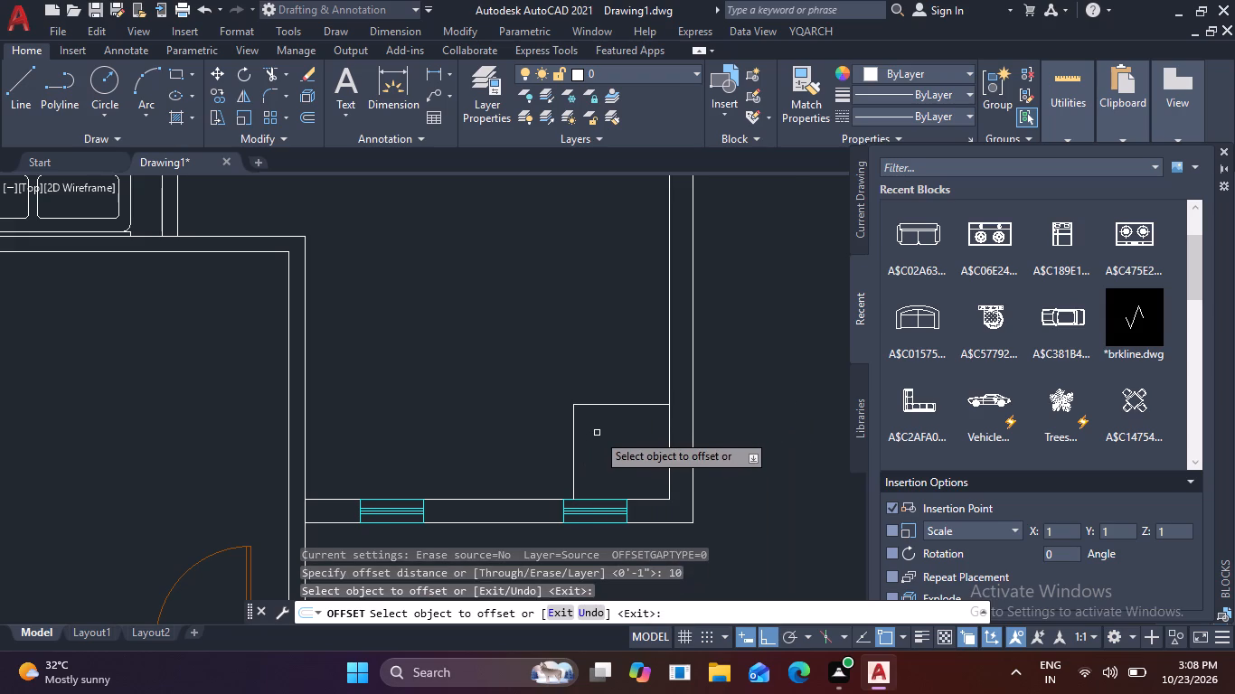
left_click(622, 407)
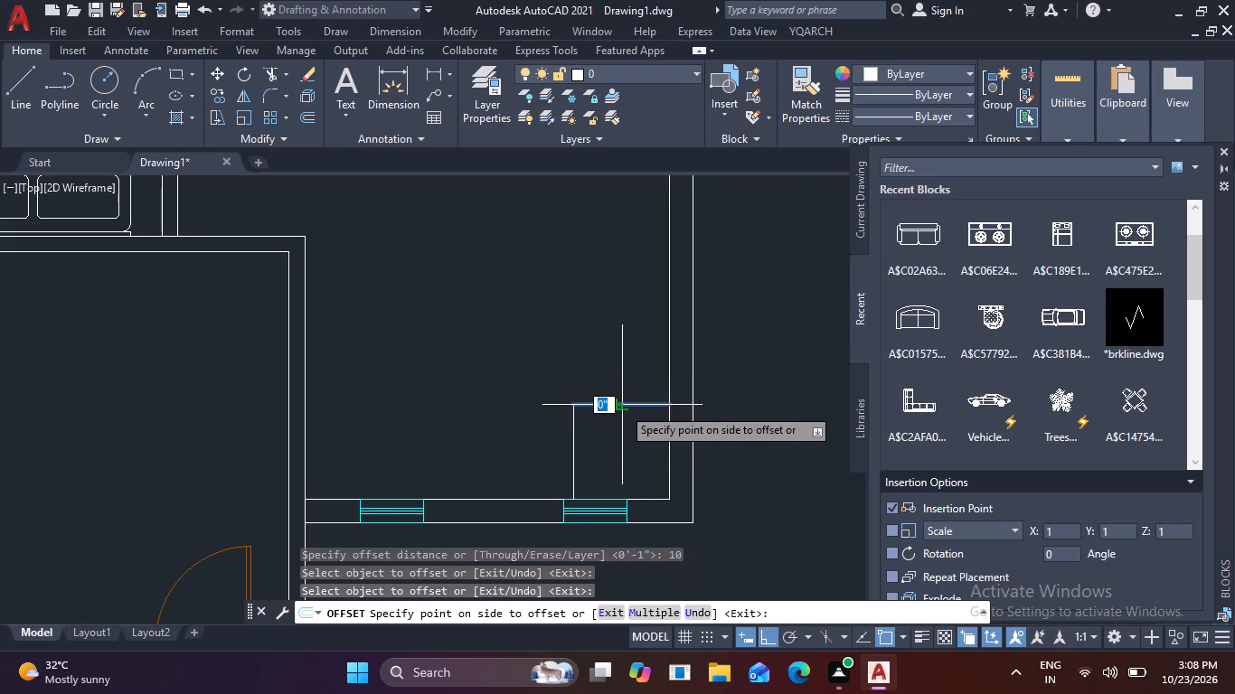
right_click(631, 384)
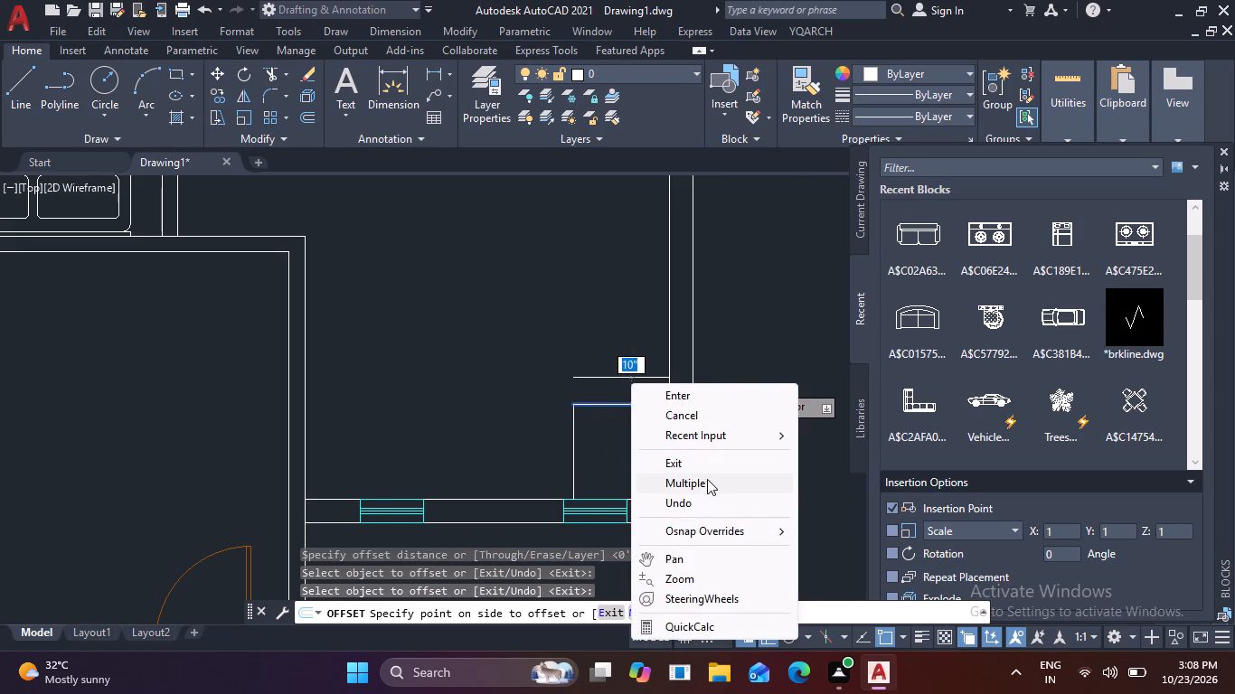
left_click(707, 482)
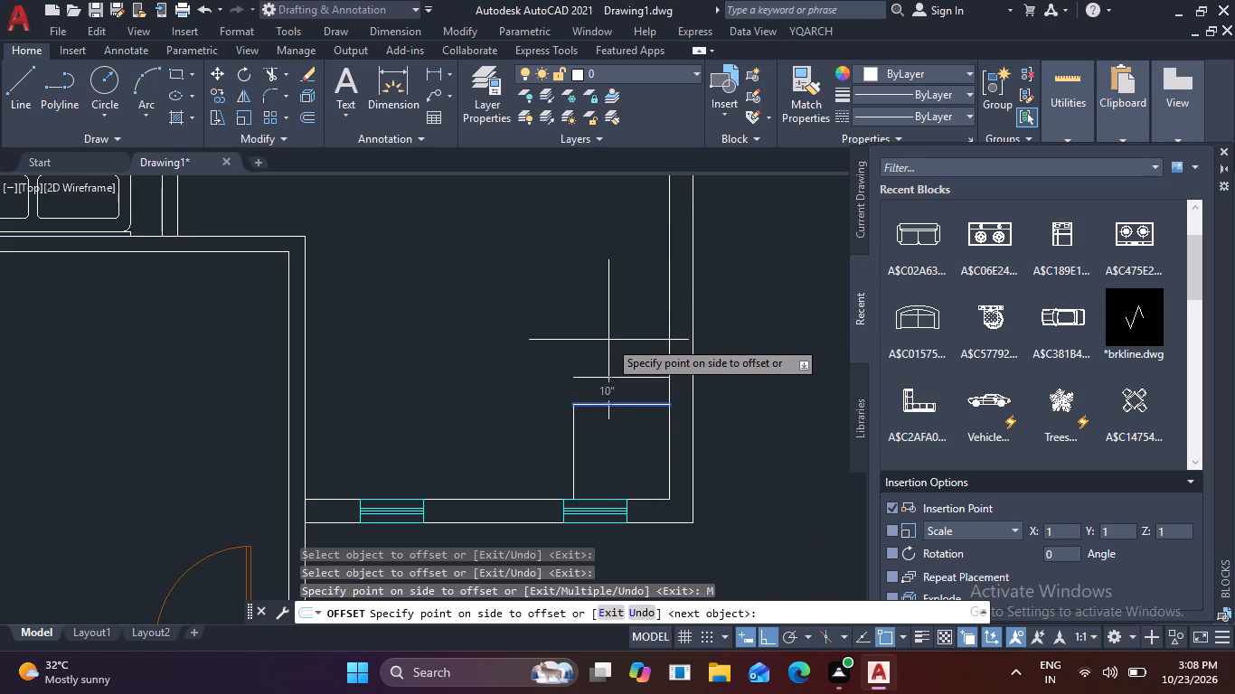
left_click(602, 310)
left_click(594, 285)
left_click(594, 252)
left_click(592, 241)
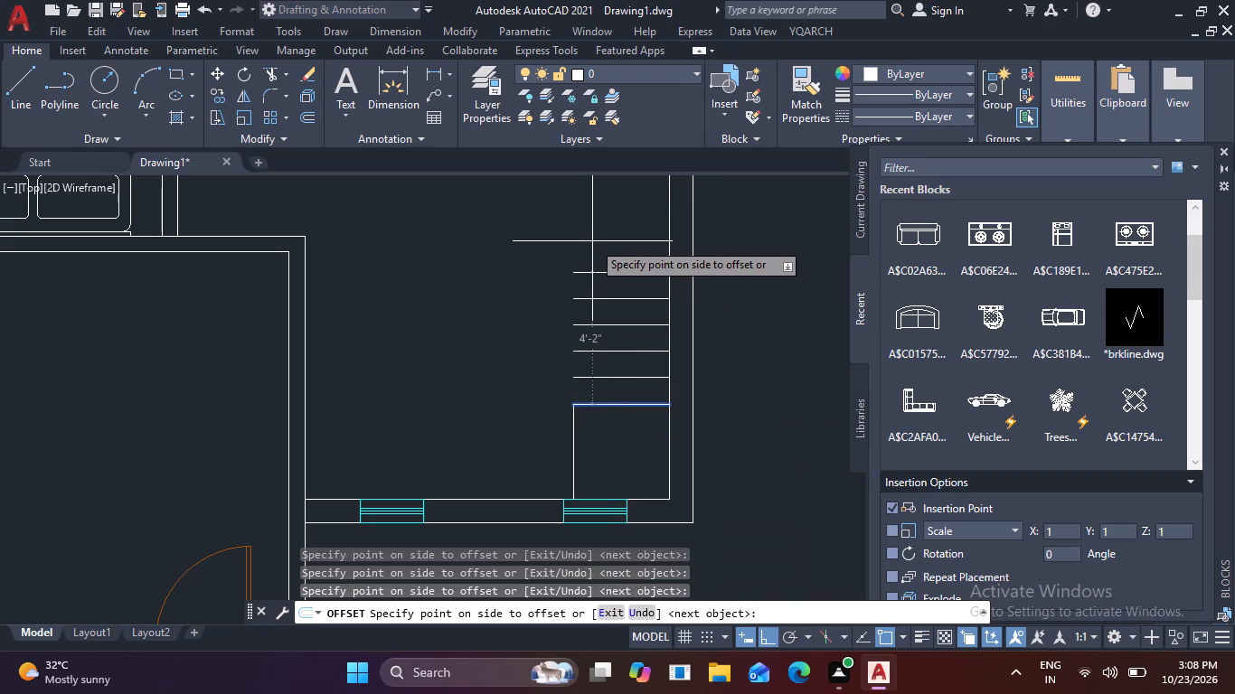
left_click(592, 241)
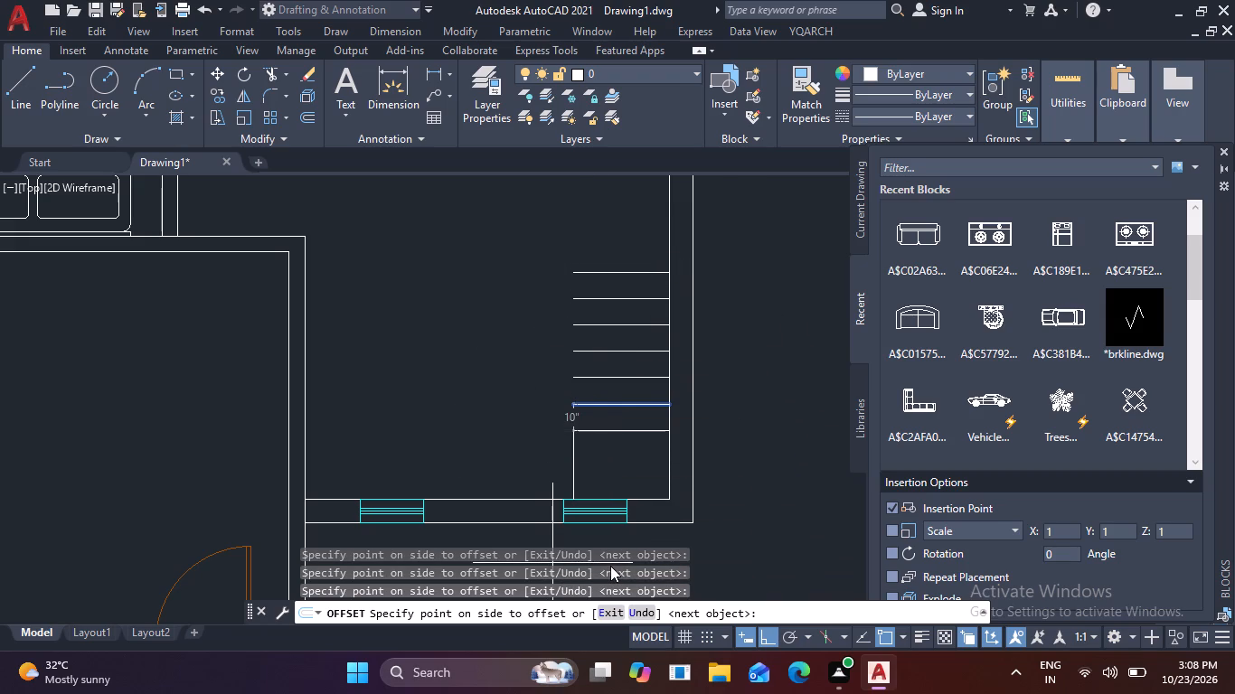
Offset the same horizontal line once by 10" to the south, inside the 3' corner square.
key("F1")
key("Escape")
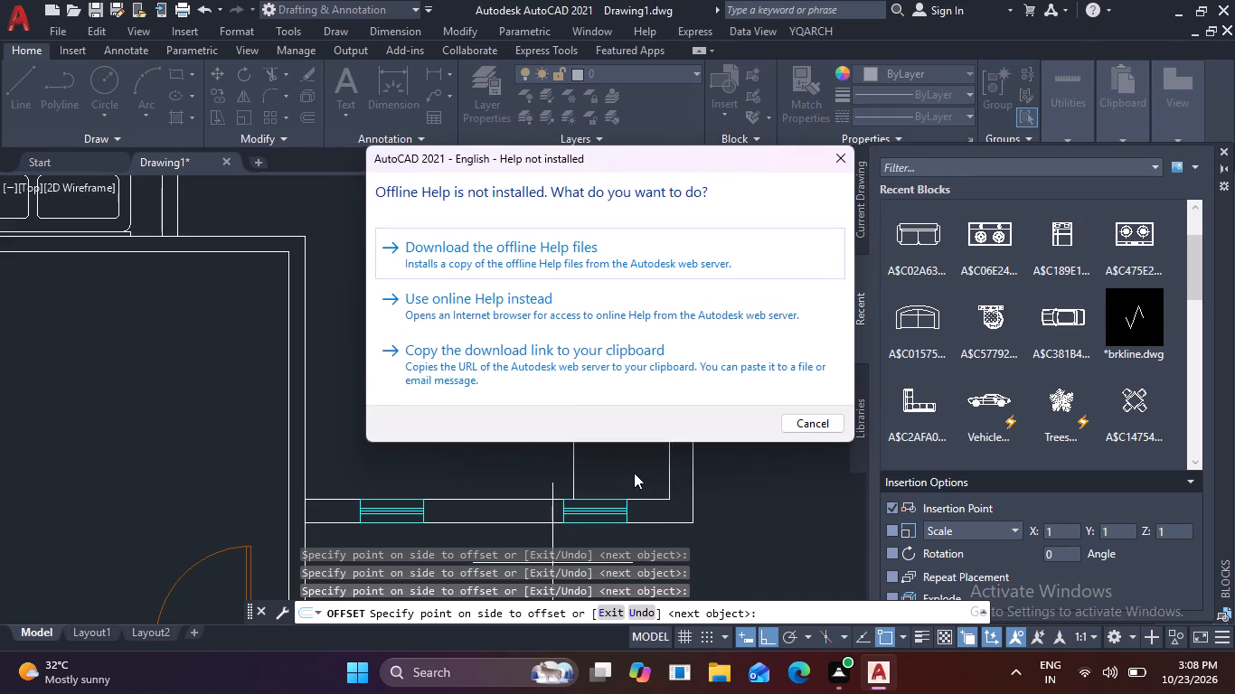
left_click(597, 451)
key("Escape")
Offset the vertical 3' line westwards along the south wall in multiple mode, adding three parallel lines spaced 10" apart.
left_click(594, 456)
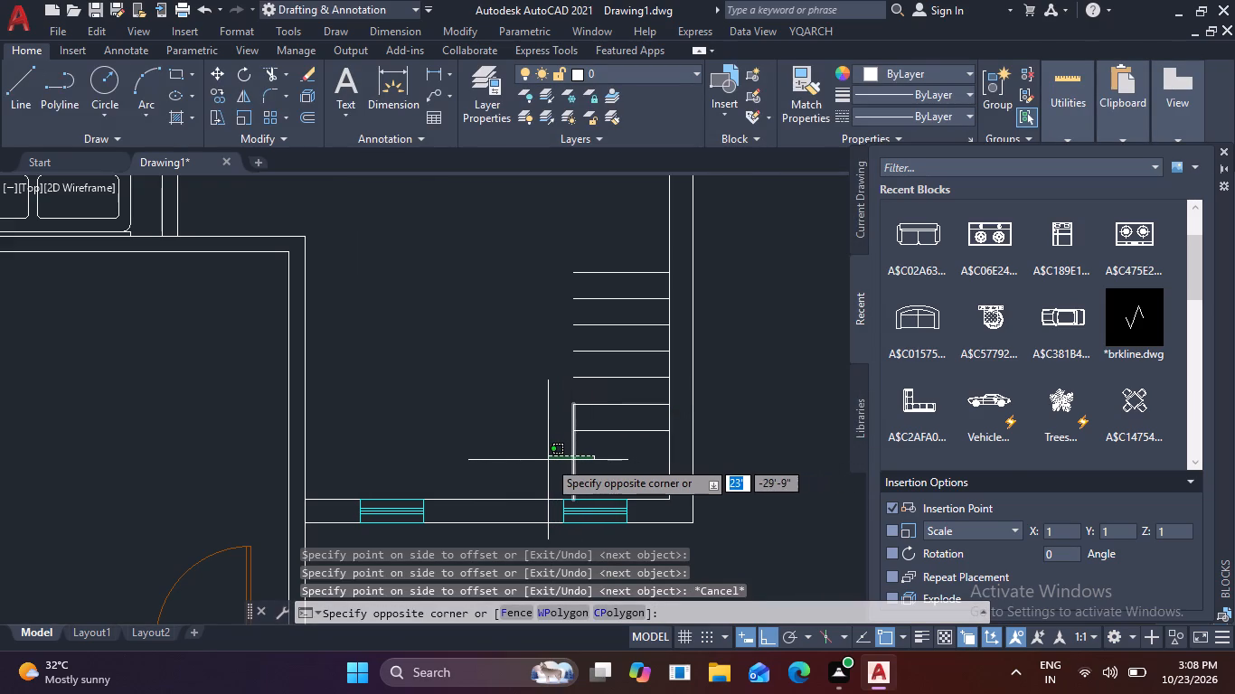
key("Escape")
key("o")
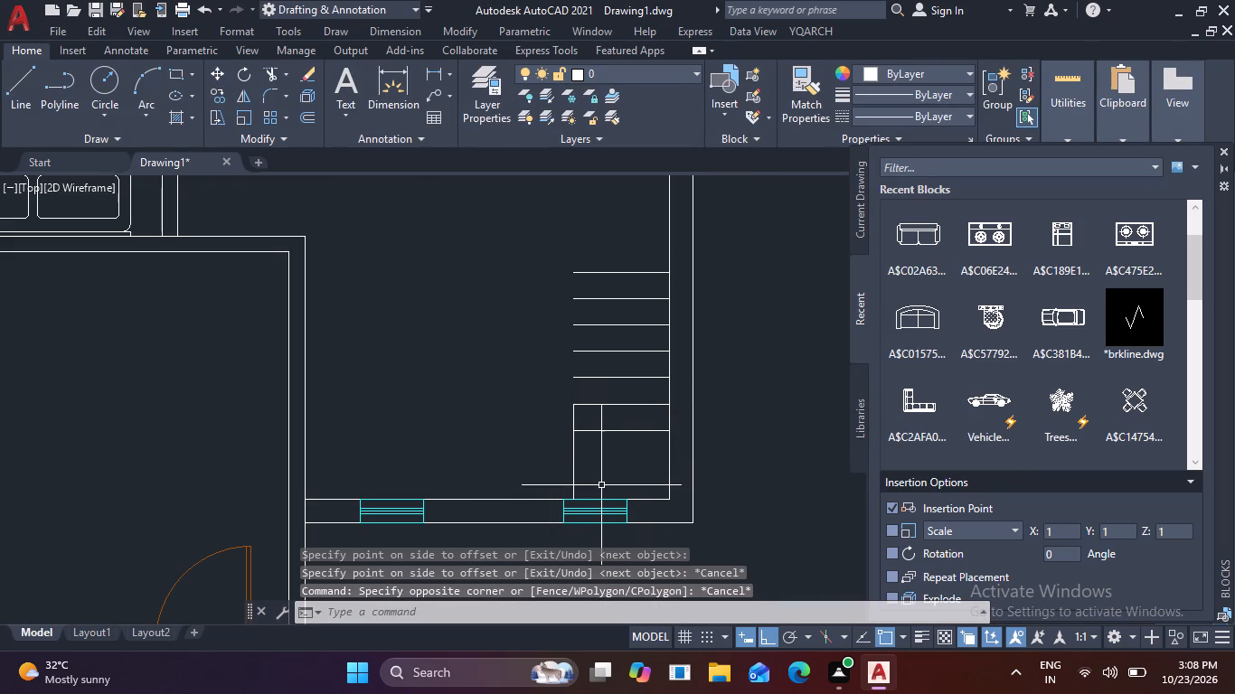
key("Return")
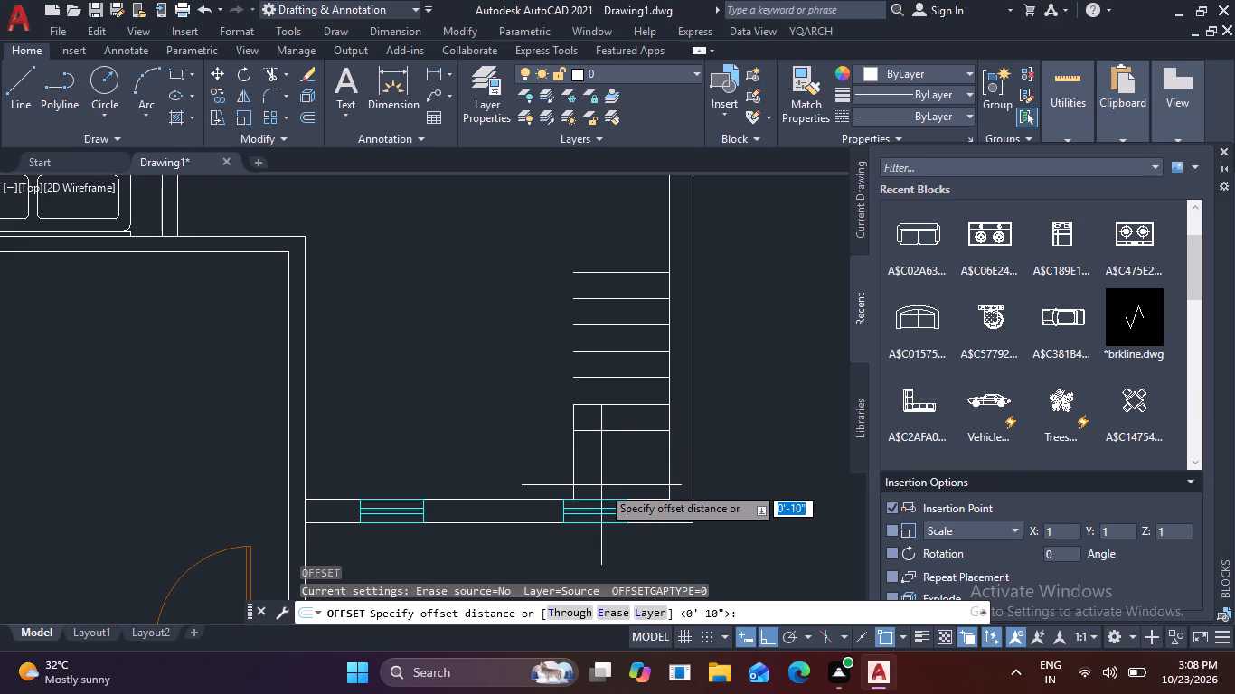
key("space")
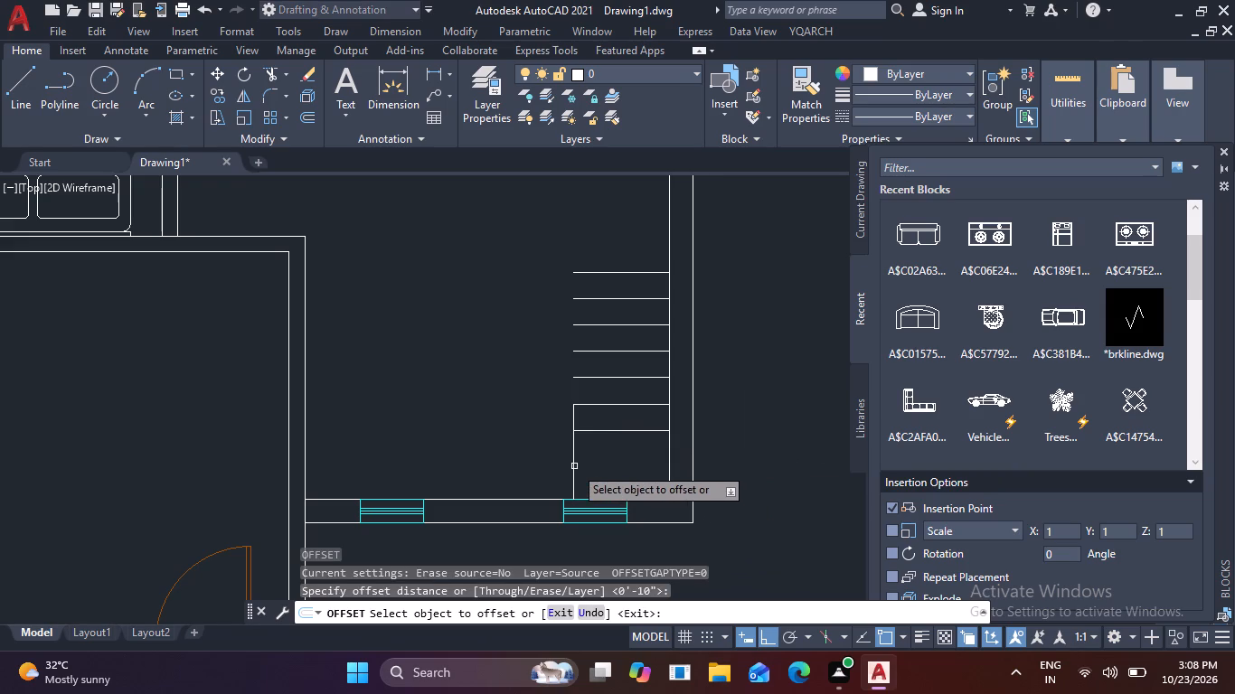
left_click(574, 466)
right_click(539, 475)
left_click(638, 318)
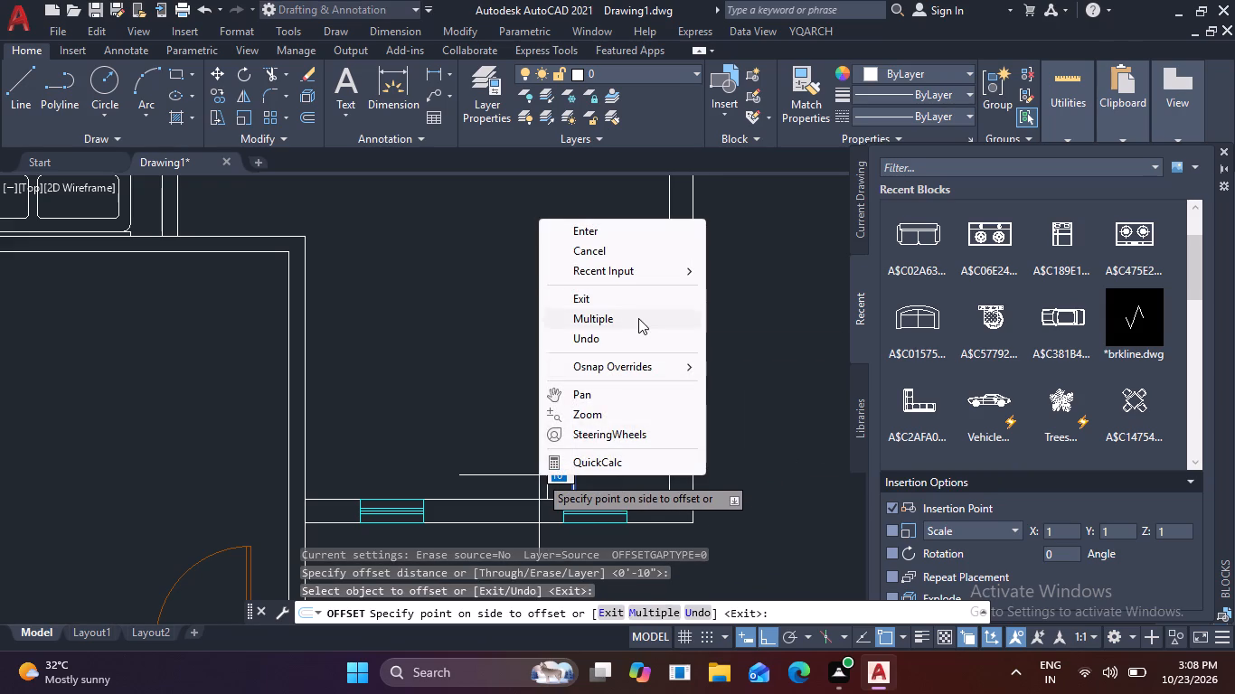
double_click(417, 432)
left_click(406, 425)
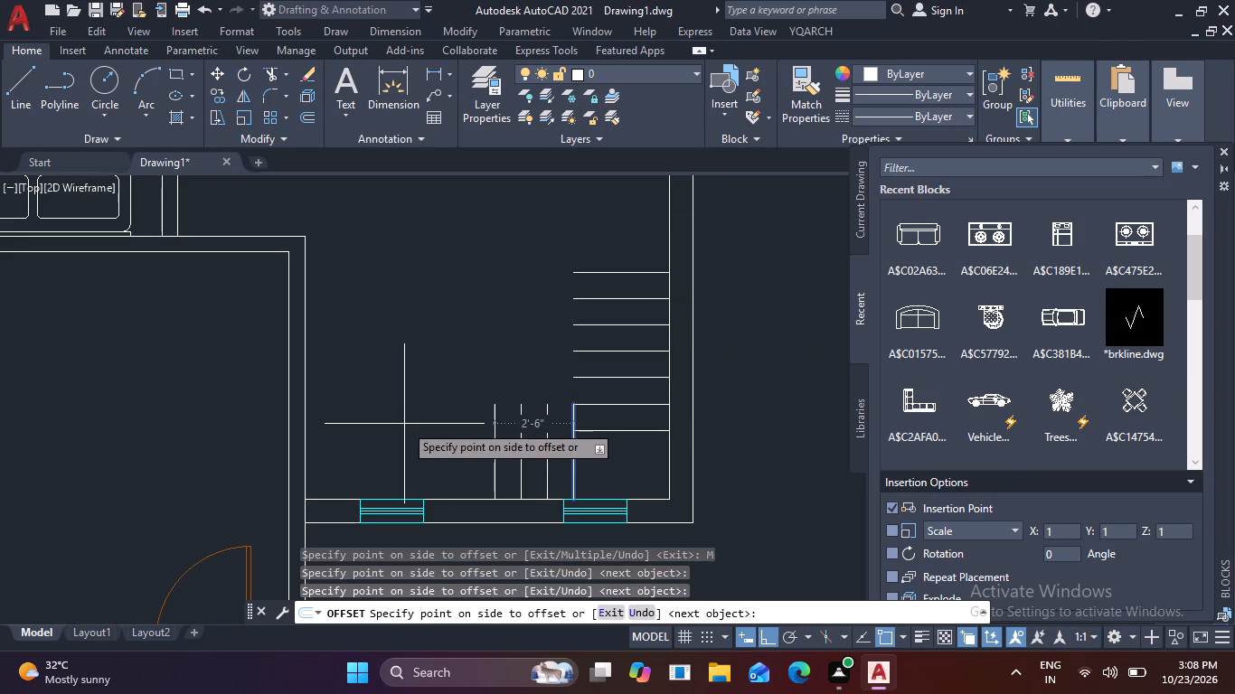
left_click(338, 442)
key("Escape")
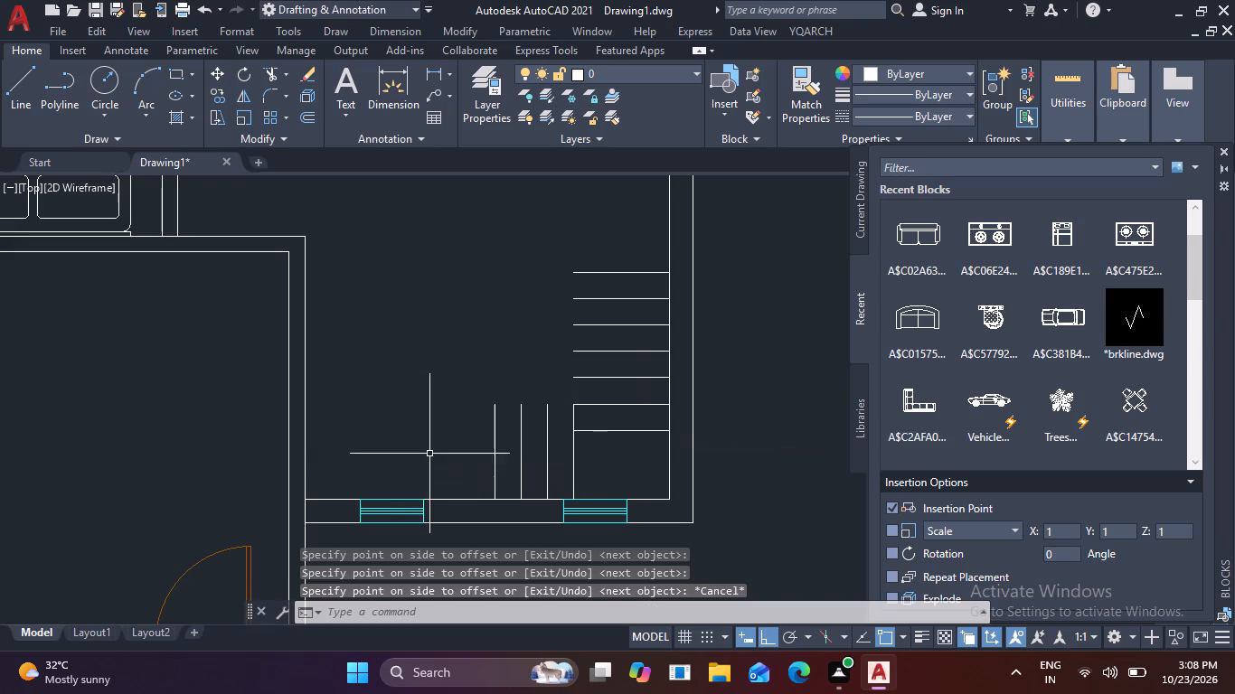
Draw a line east along the north ends of the vertical tread lines, continuing north along the west ends of the horizontal treads.
type("L")
key("space")
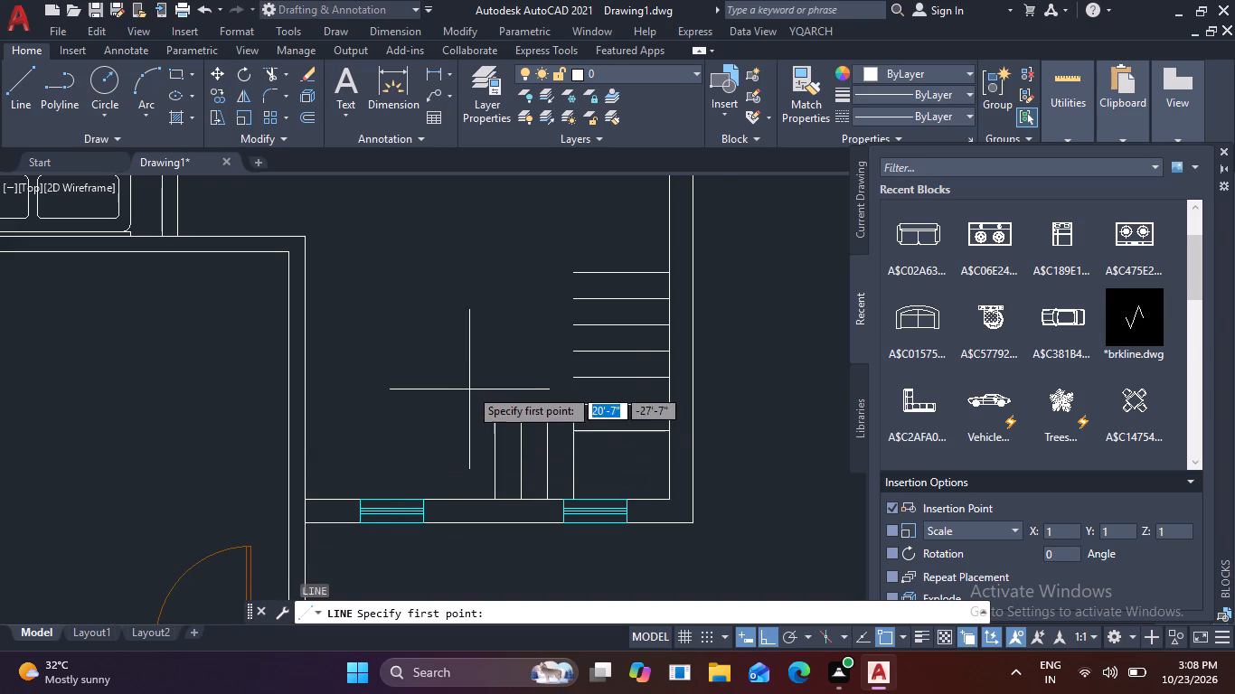
left_click(490, 402)
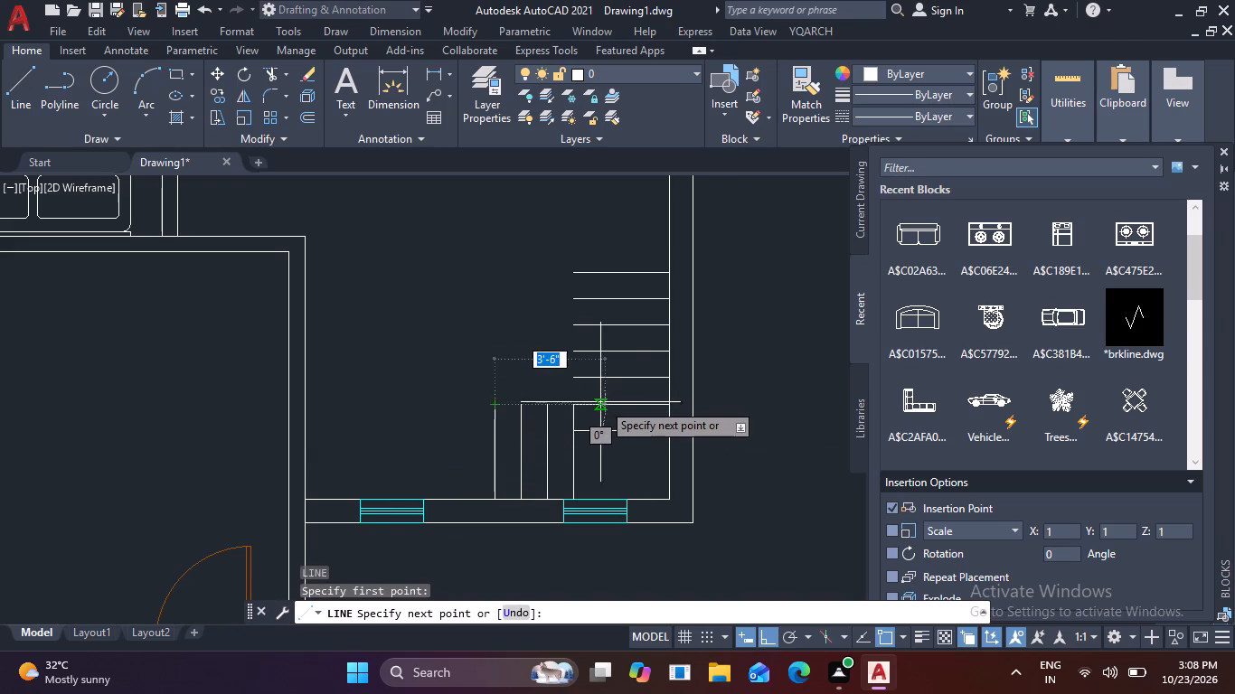
left_click(575, 401)
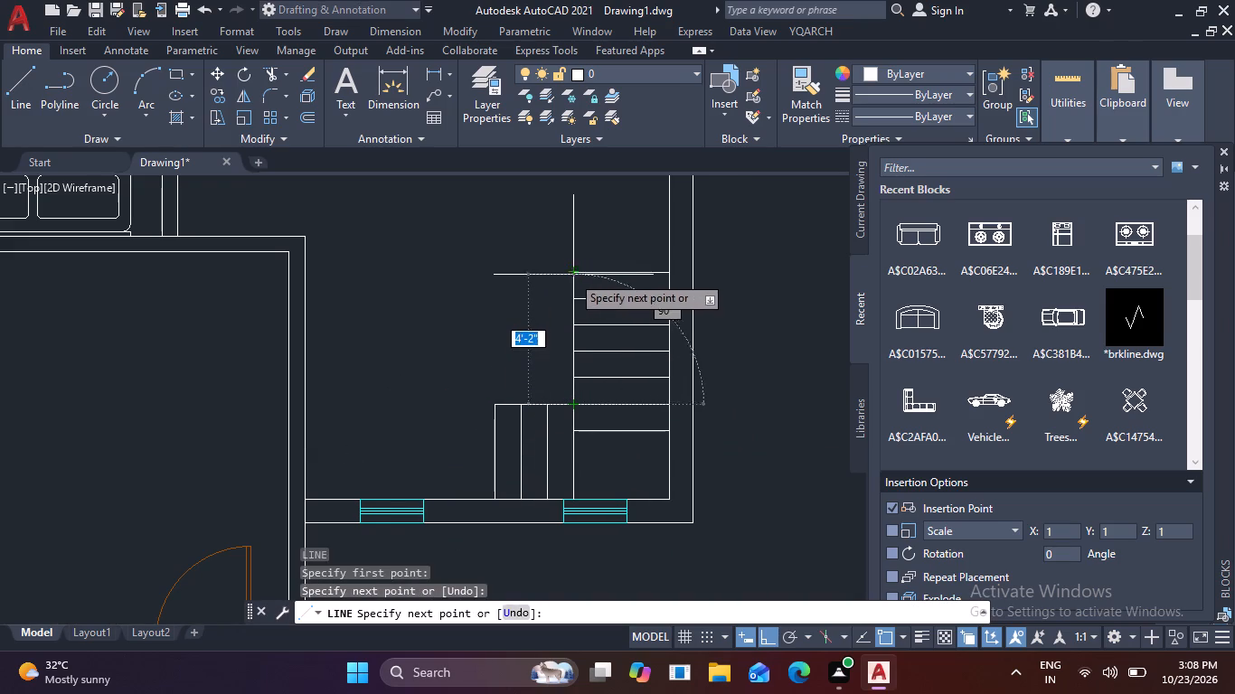
left_click(569, 274)
key("Escape")
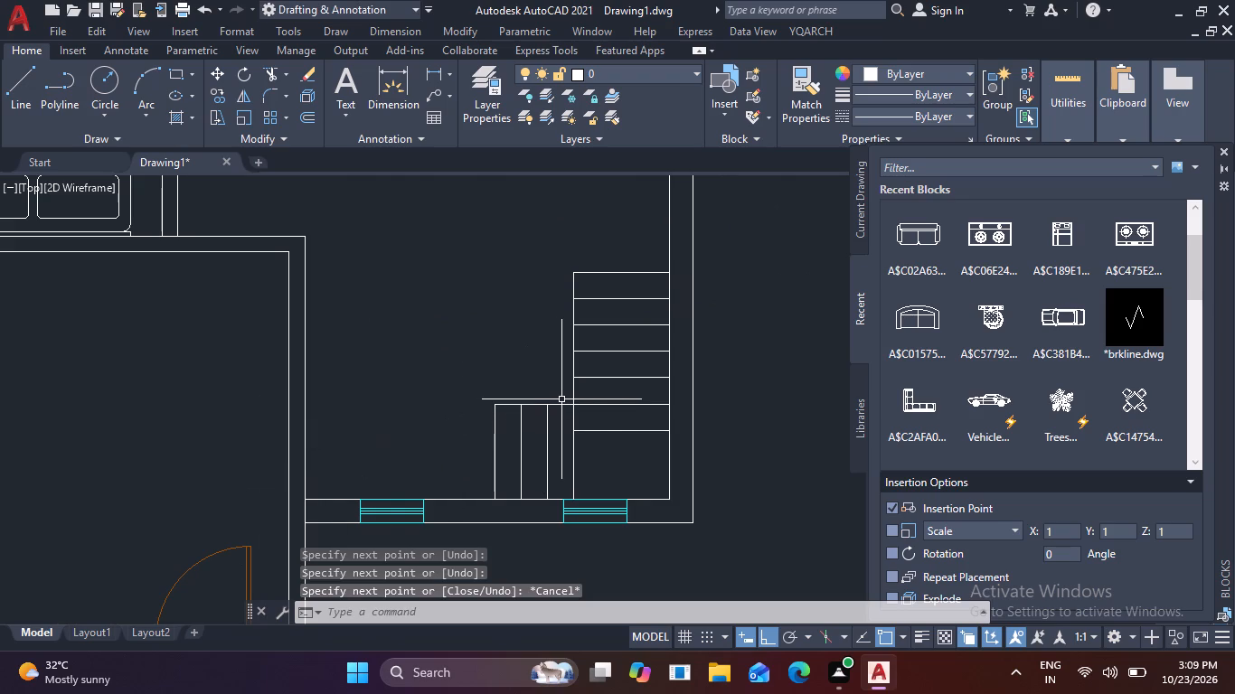
key("Escape")
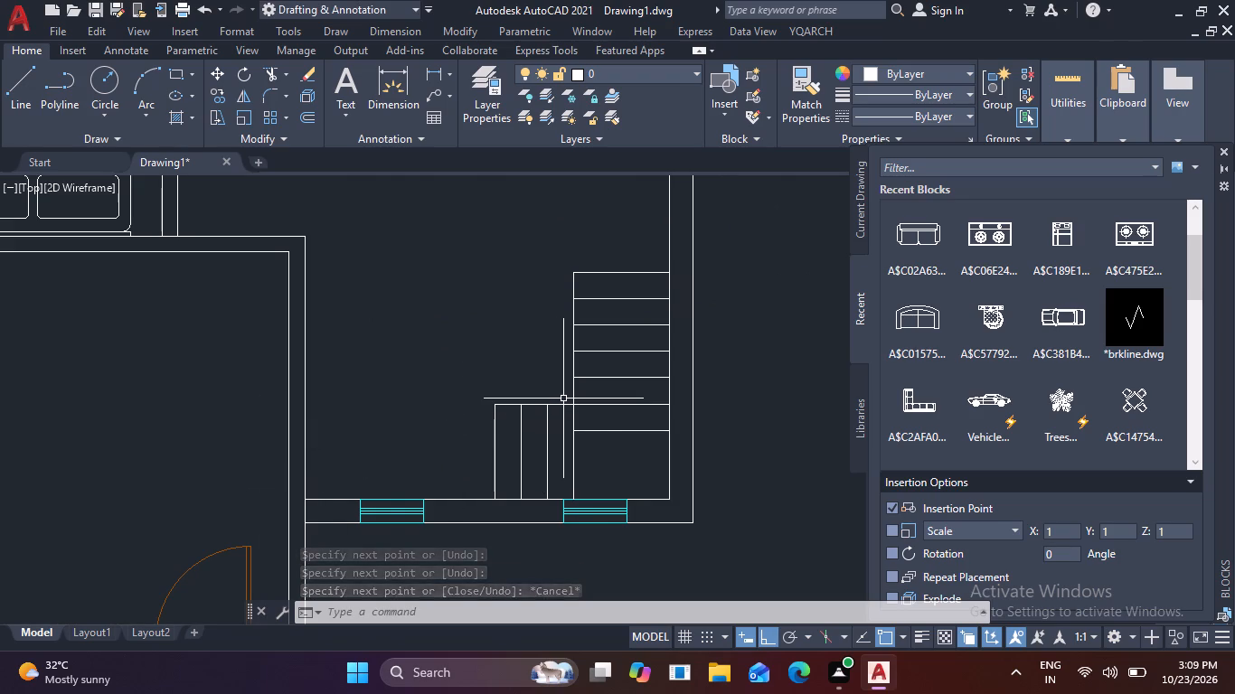
Erase the vertical line joining the west ends of the horizontal treads.
left_click(598, 372)
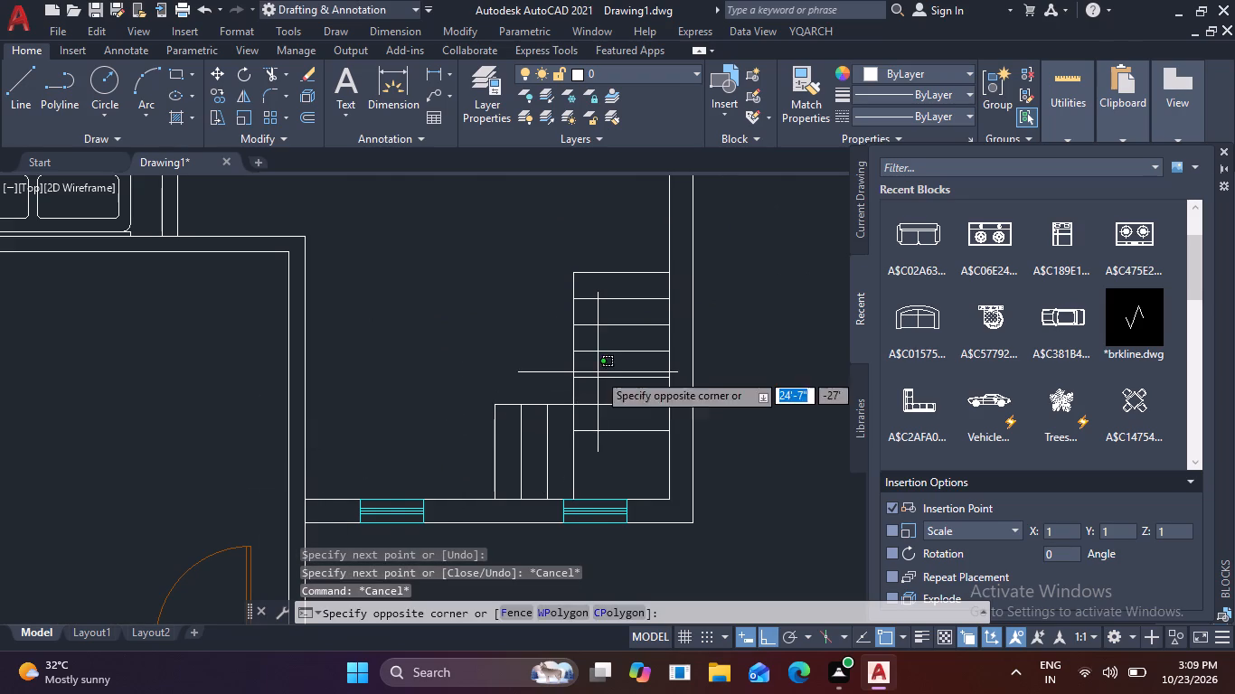
left_click(486, 353)
key("Delete")
Draw a 3' line straight south from the west end of the northernmost tread.
type("L")
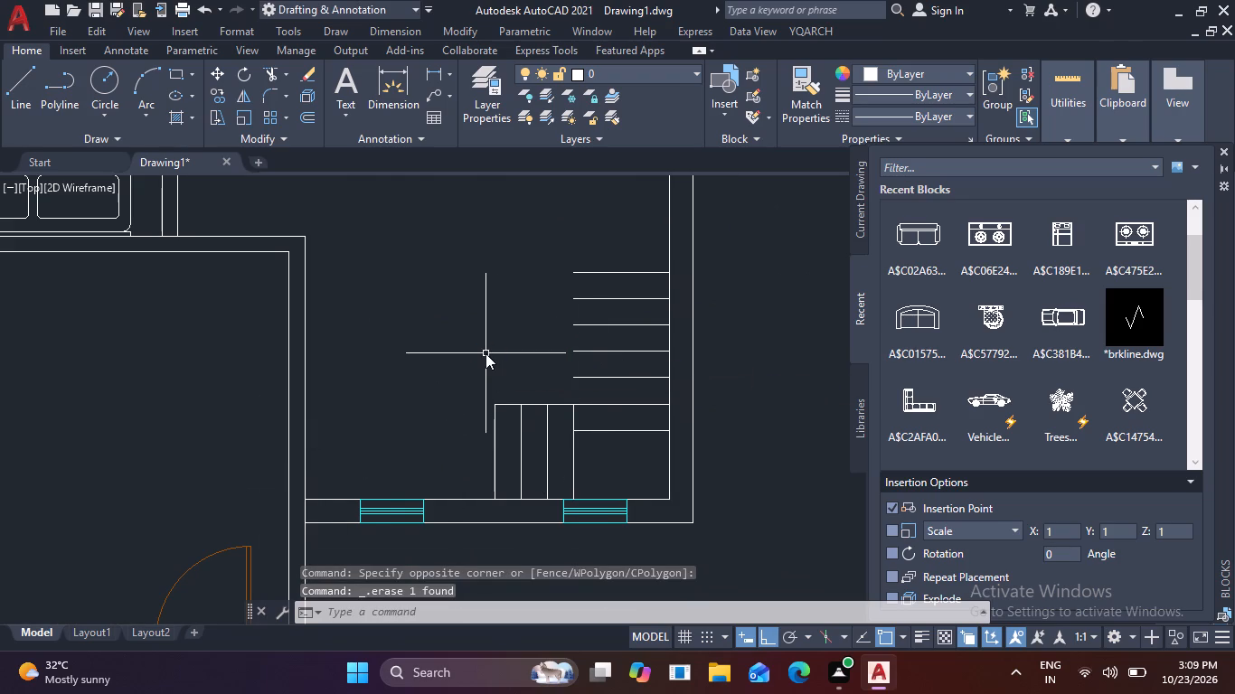
key("space")
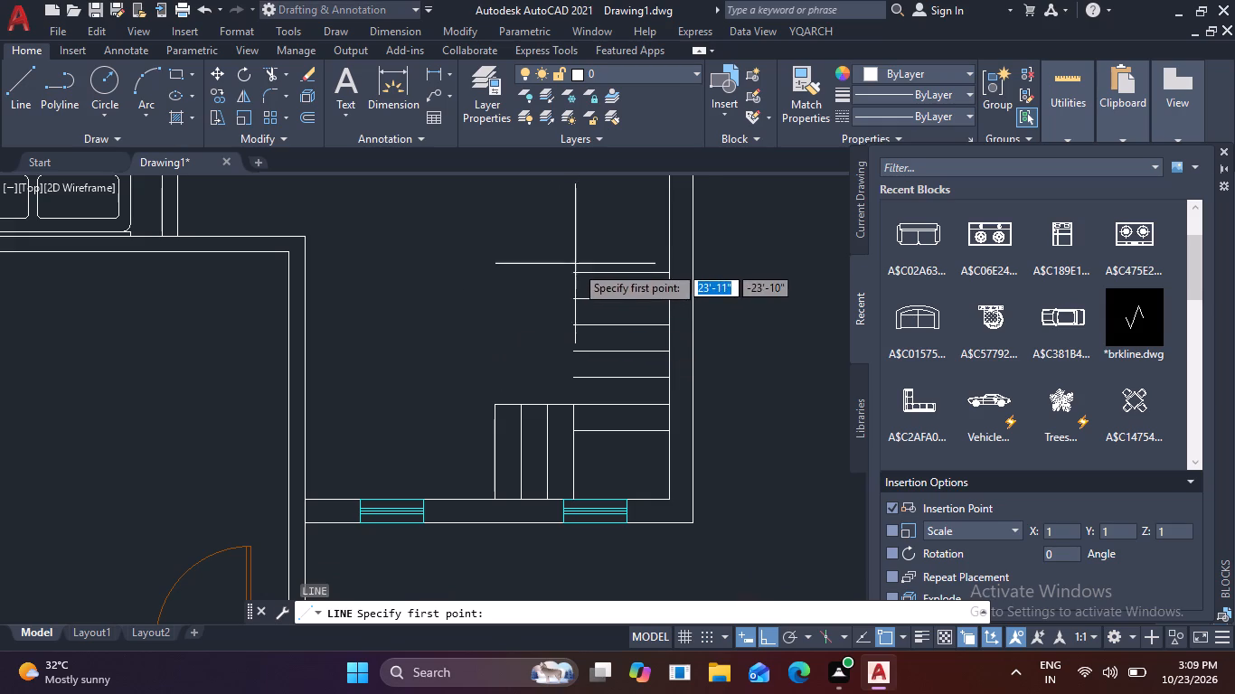
left_click(576, 270)
type("3'")
key("Return")
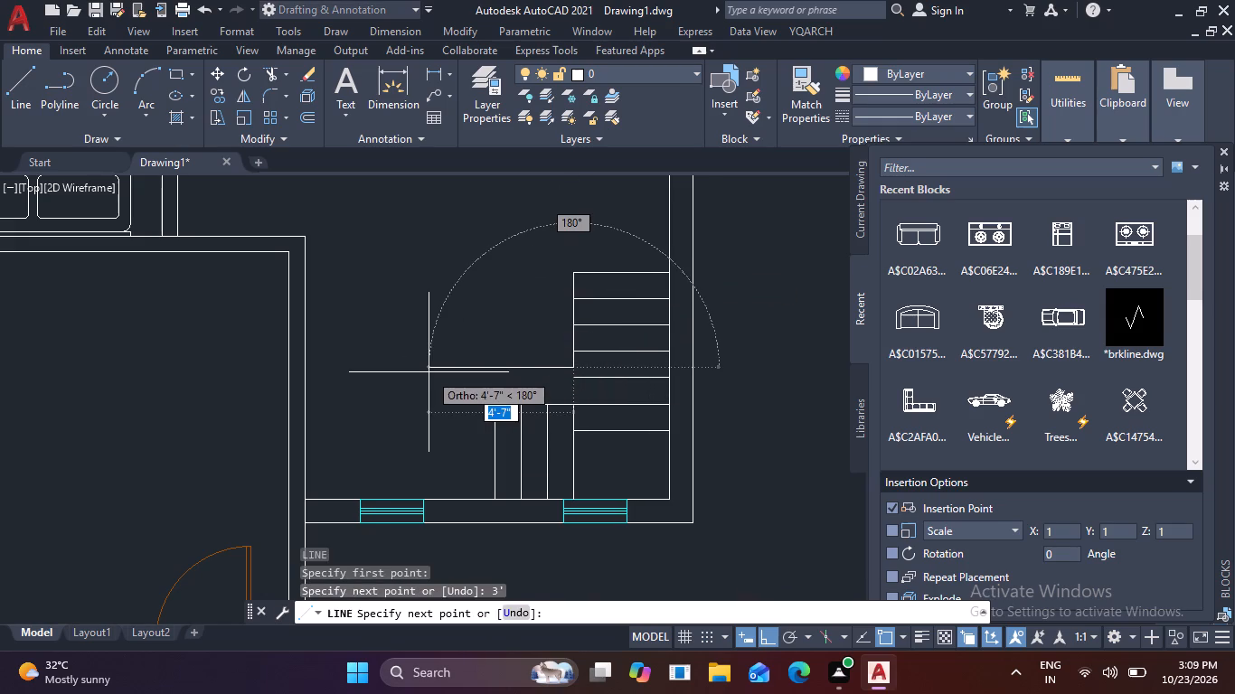
key("Escape")
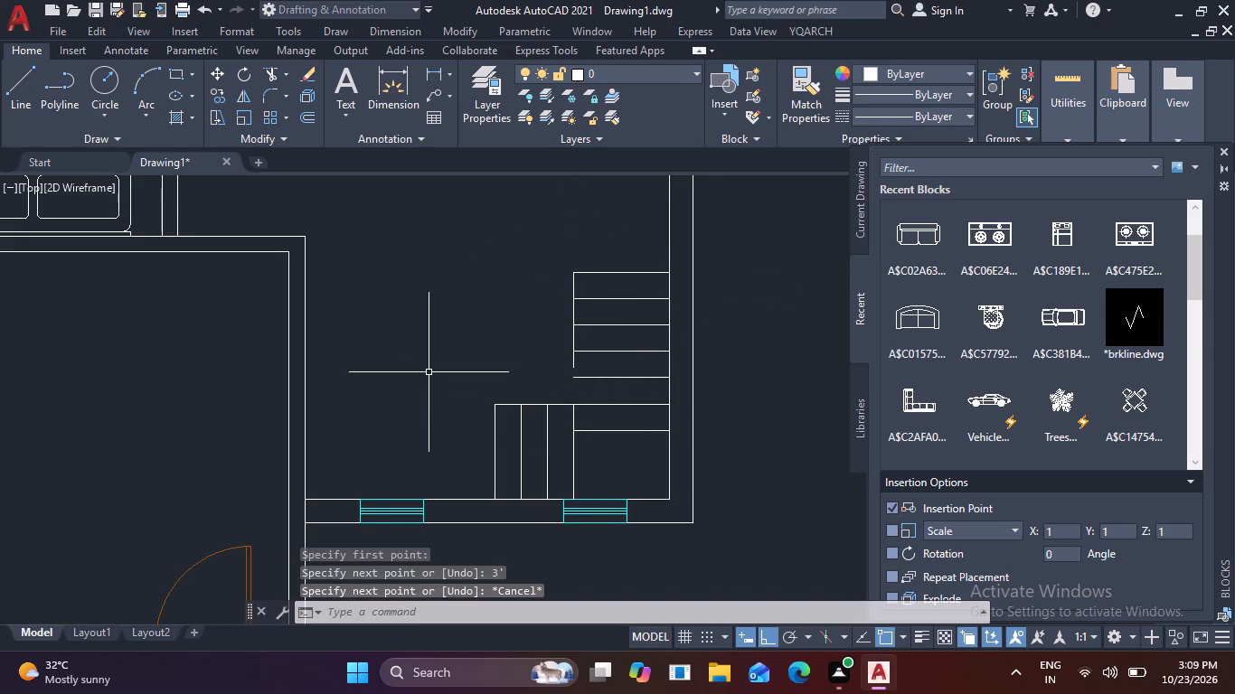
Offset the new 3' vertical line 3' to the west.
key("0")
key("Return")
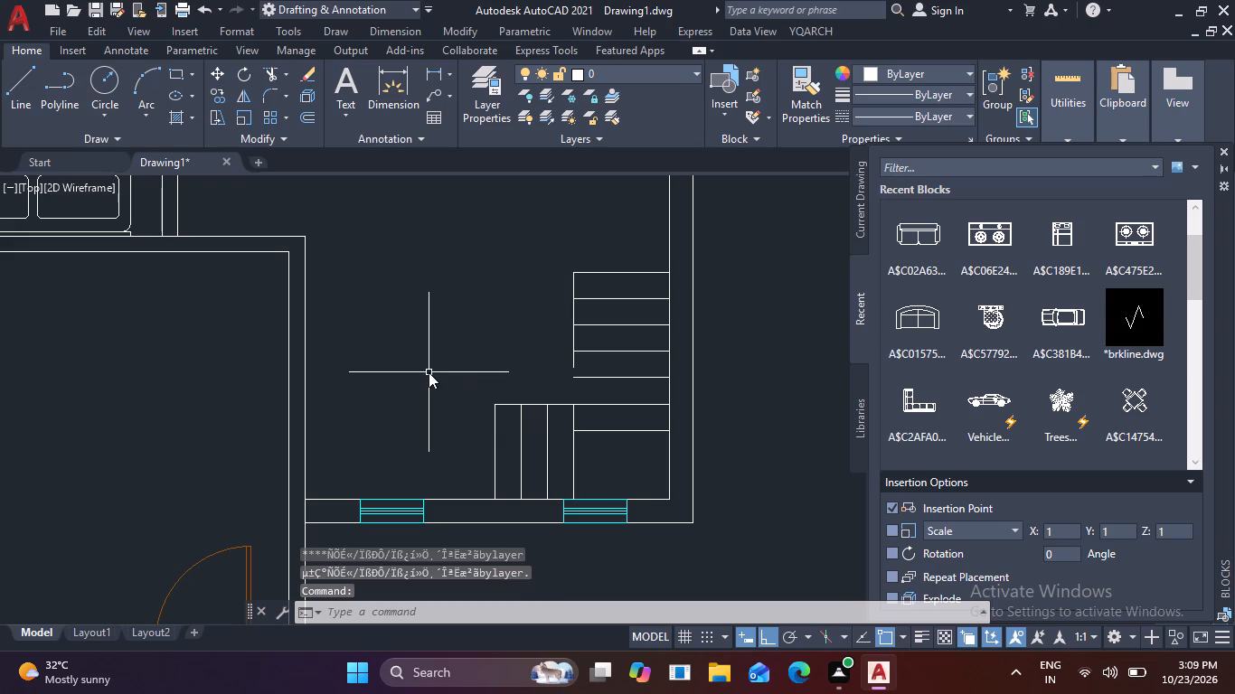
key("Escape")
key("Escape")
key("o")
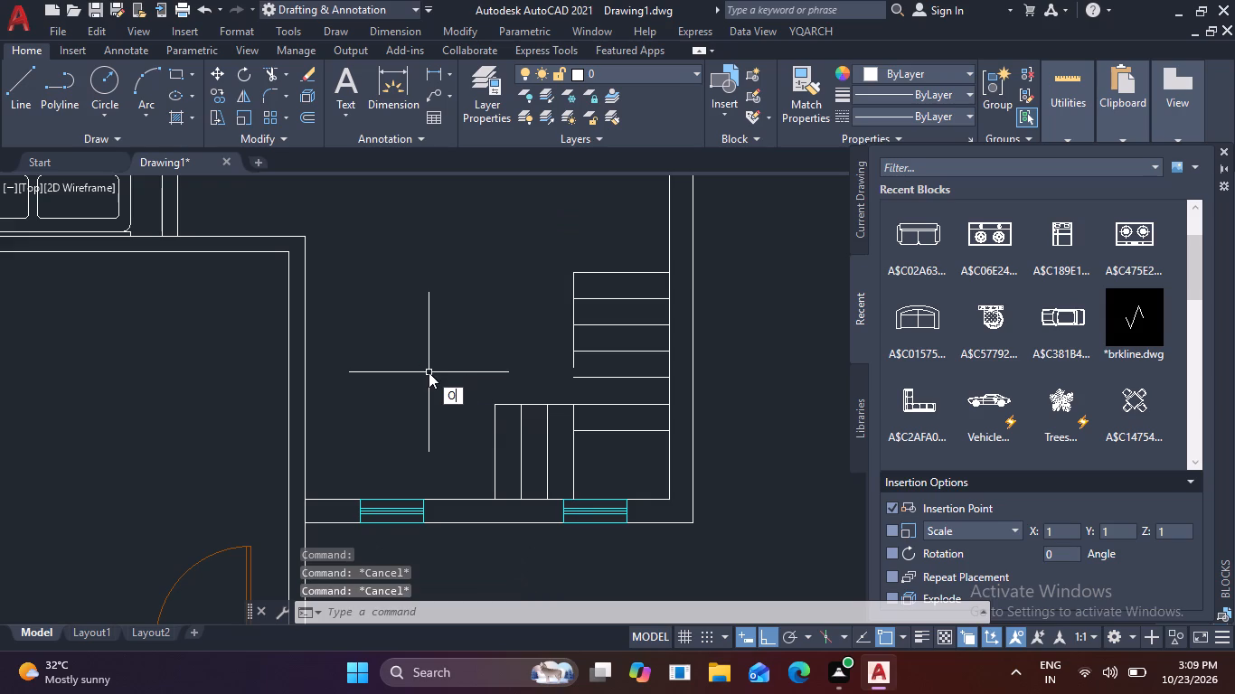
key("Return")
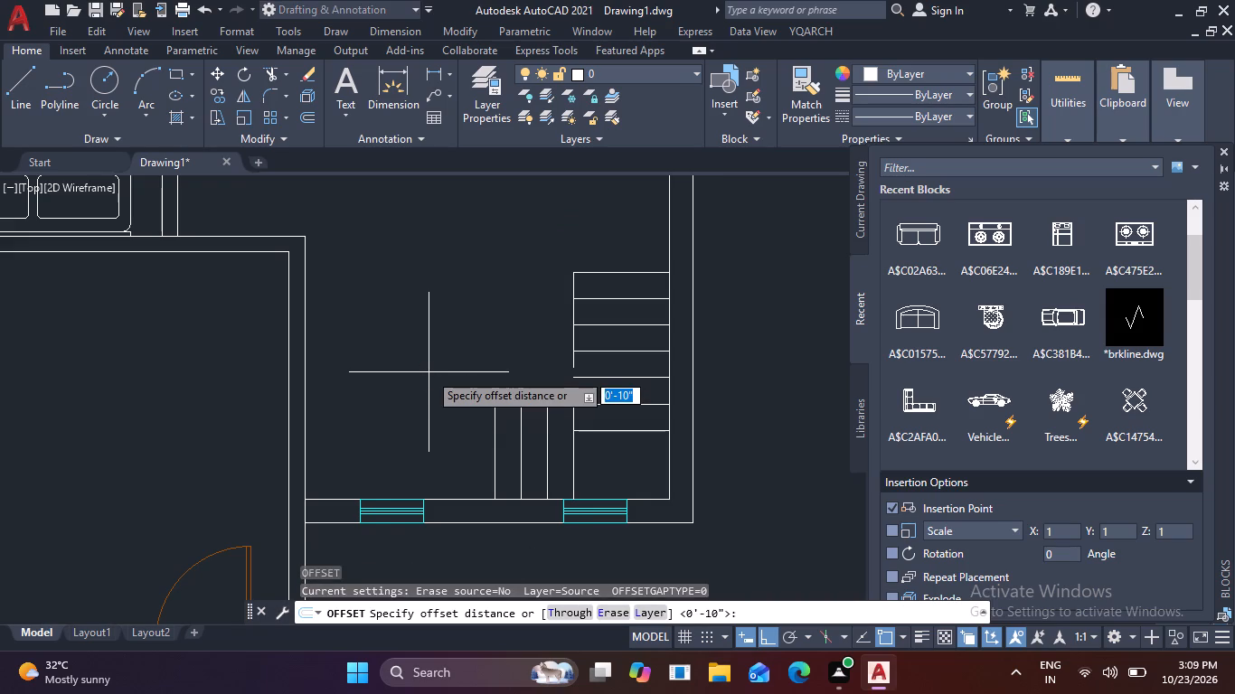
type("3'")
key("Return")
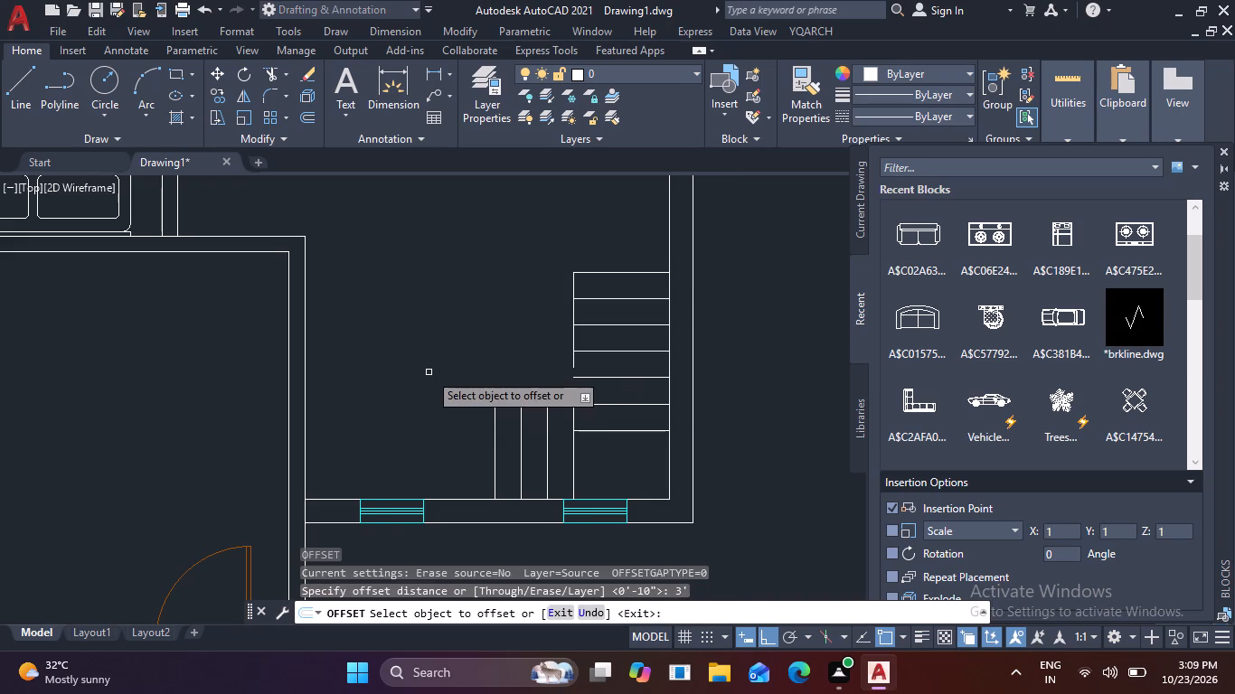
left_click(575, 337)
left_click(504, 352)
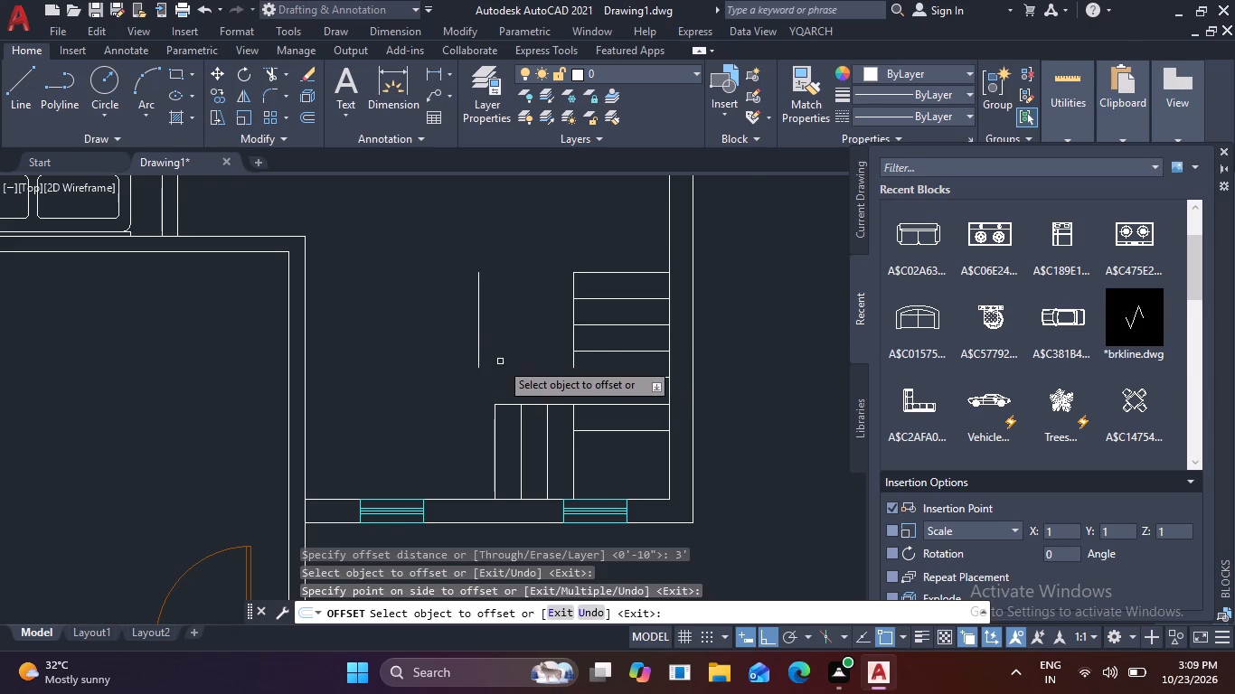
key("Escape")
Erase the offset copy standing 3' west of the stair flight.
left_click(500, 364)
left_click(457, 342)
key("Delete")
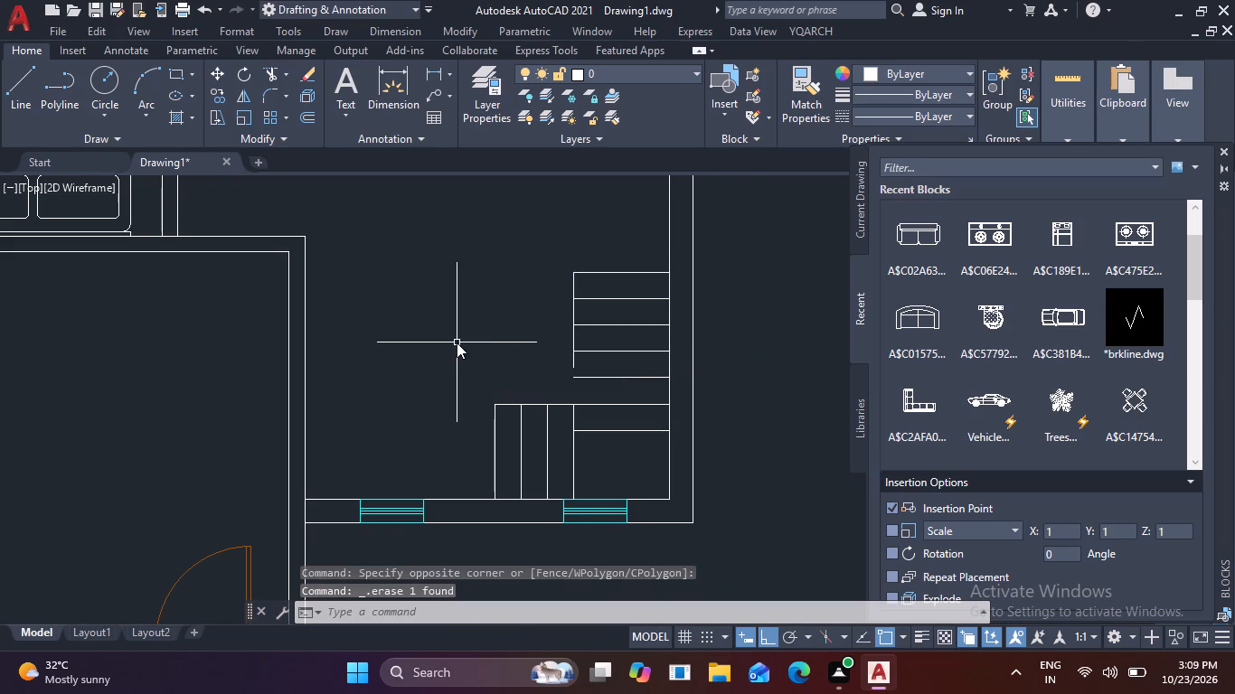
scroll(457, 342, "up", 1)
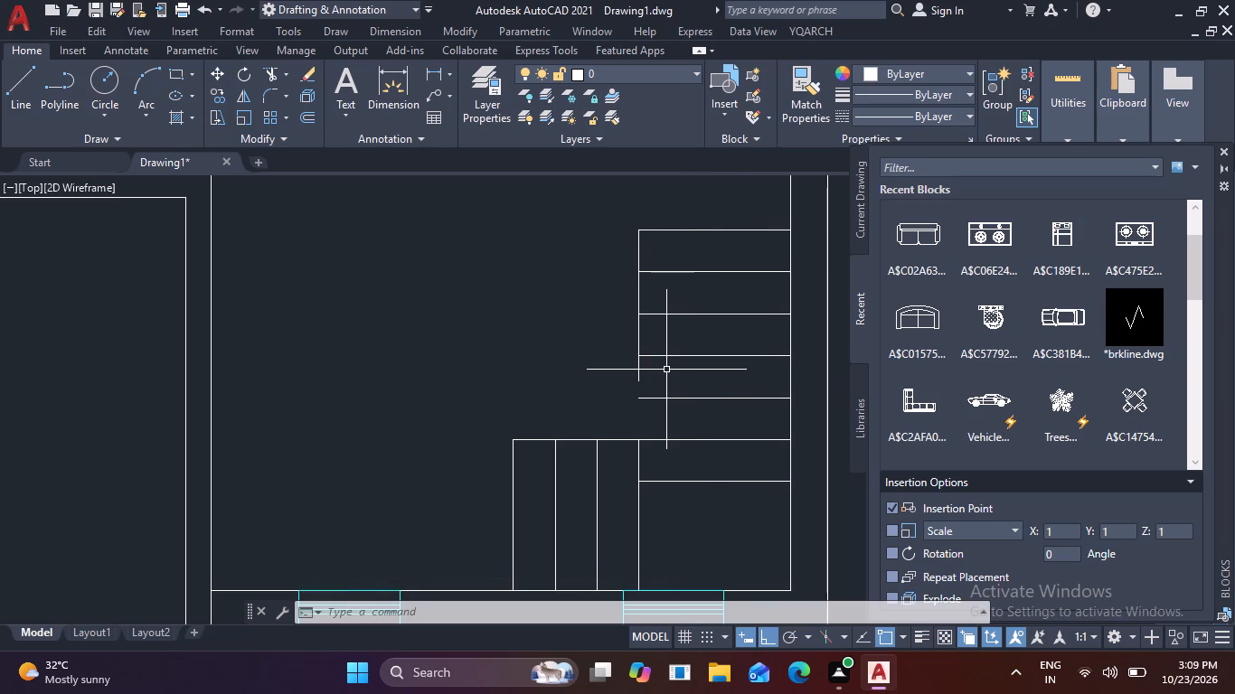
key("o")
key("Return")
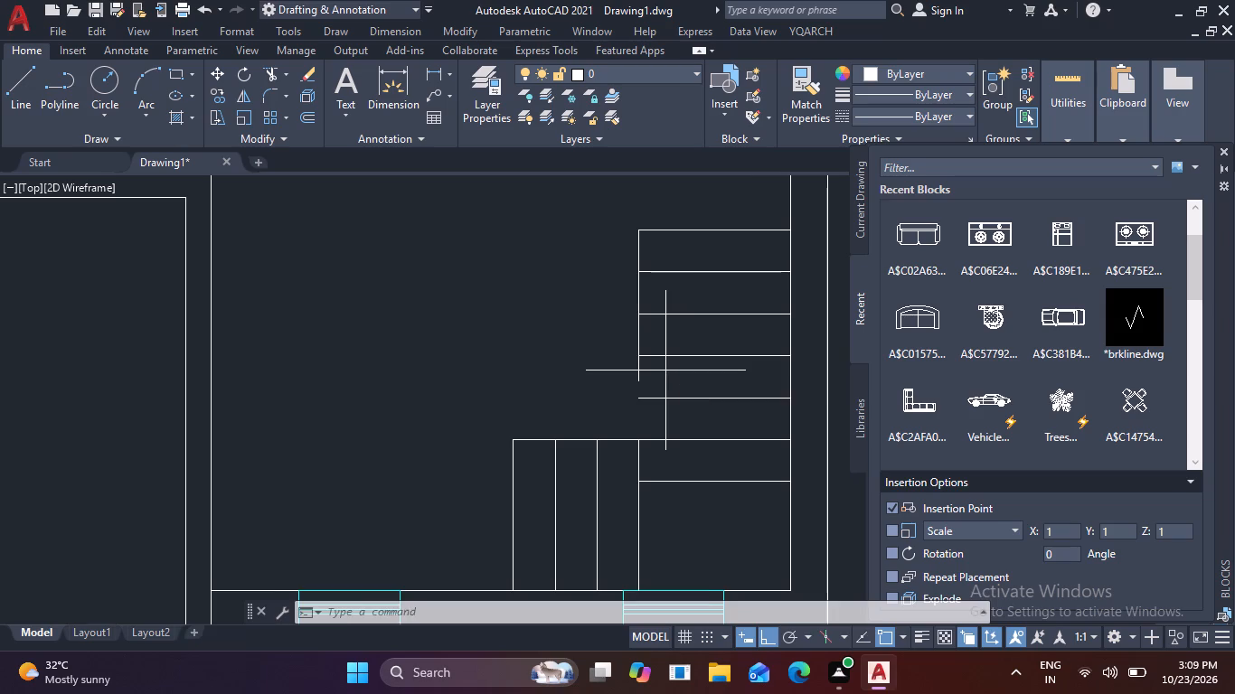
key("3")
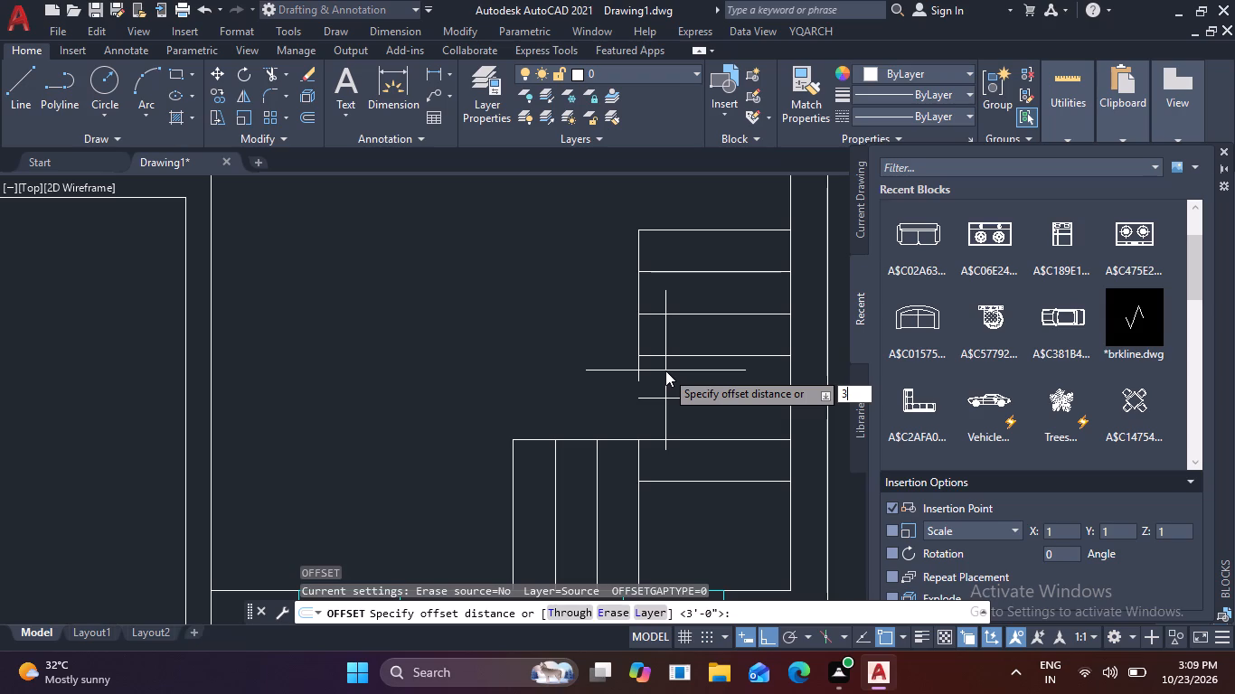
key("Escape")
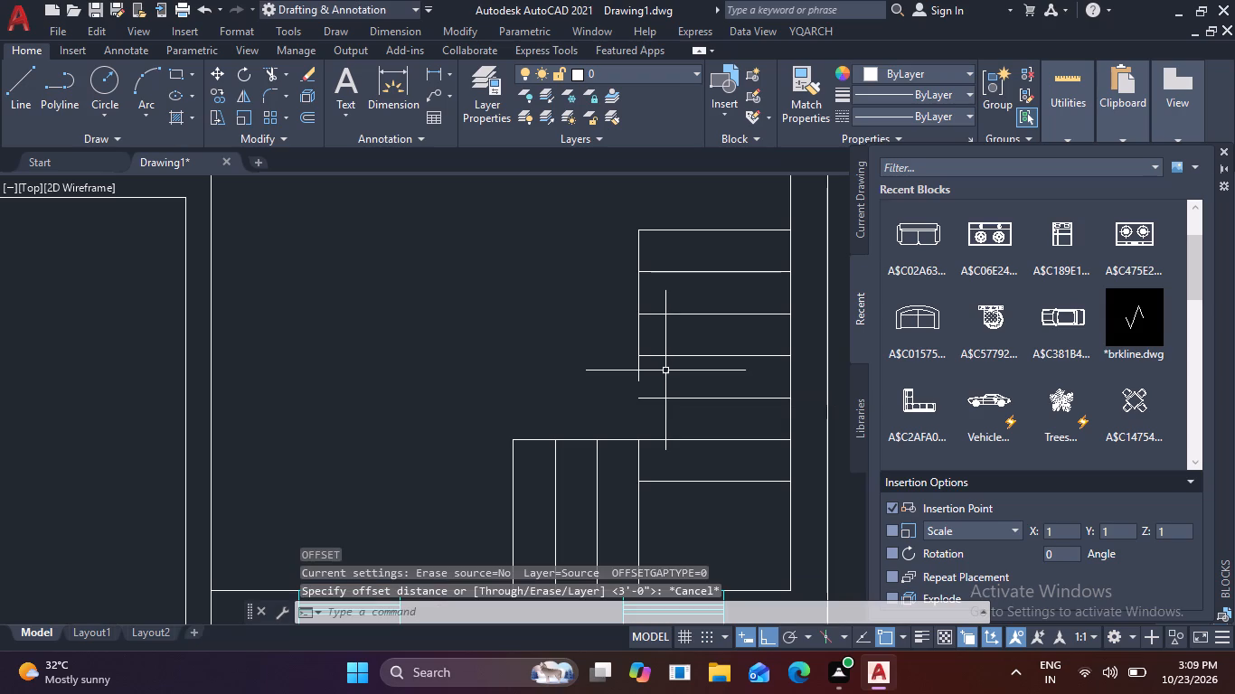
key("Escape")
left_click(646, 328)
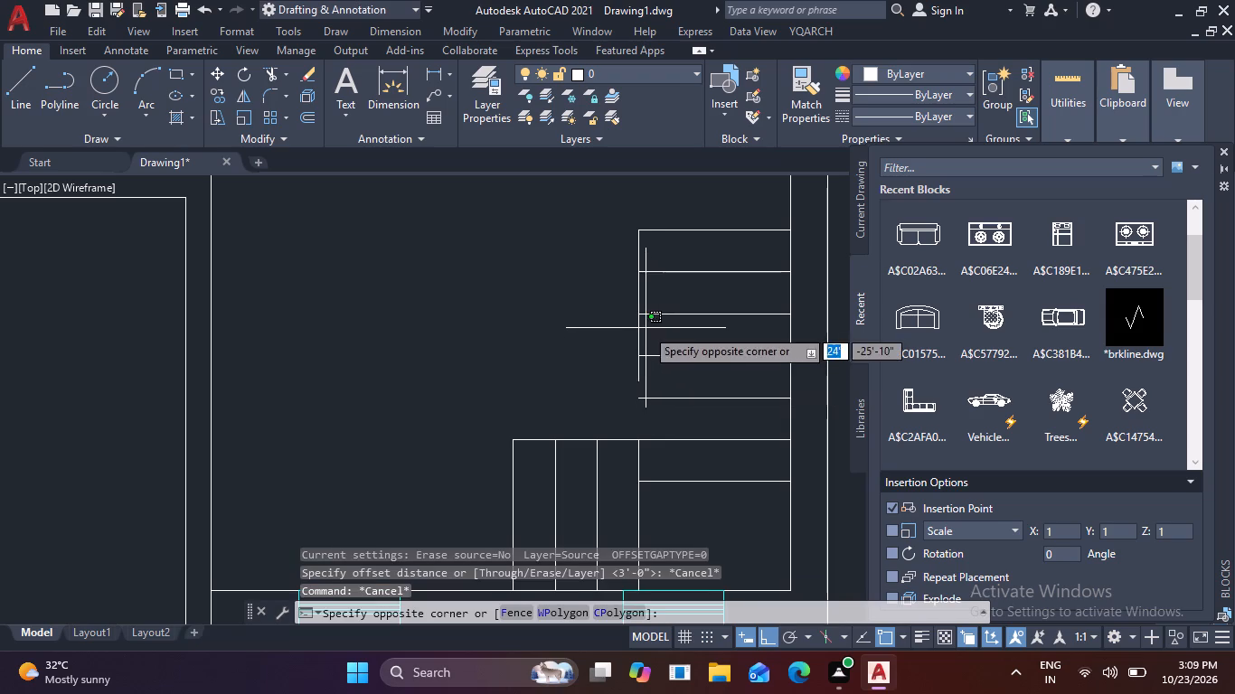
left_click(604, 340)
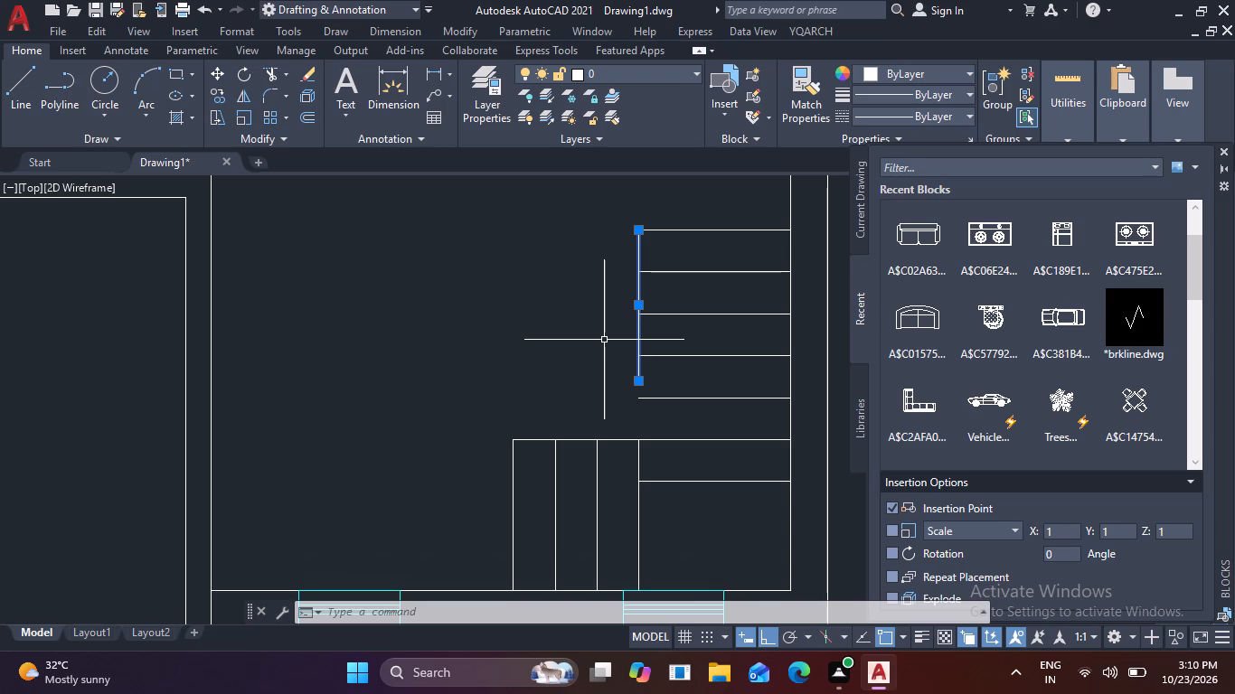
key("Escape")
Offset the 3' vertical line at the west ends of the upper treads by 10".
key("o")
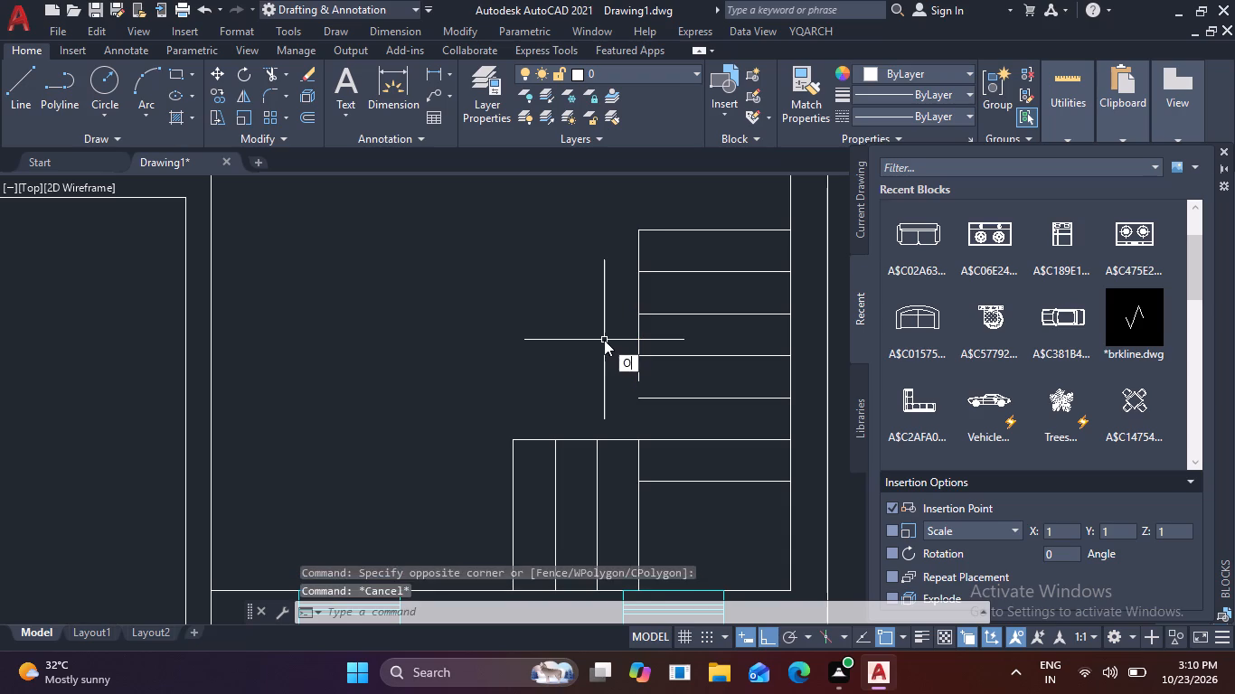
key("Return")
type("10")
key("space")
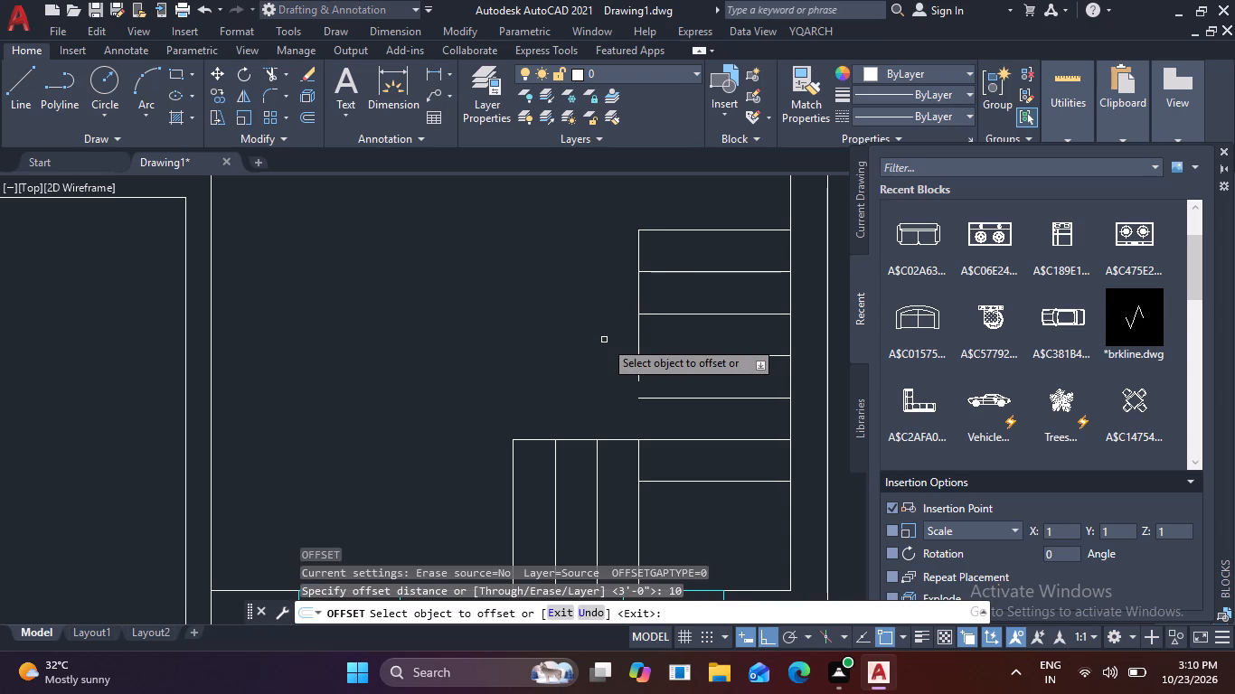
left_click(636, 333)
left_click(643, 336)
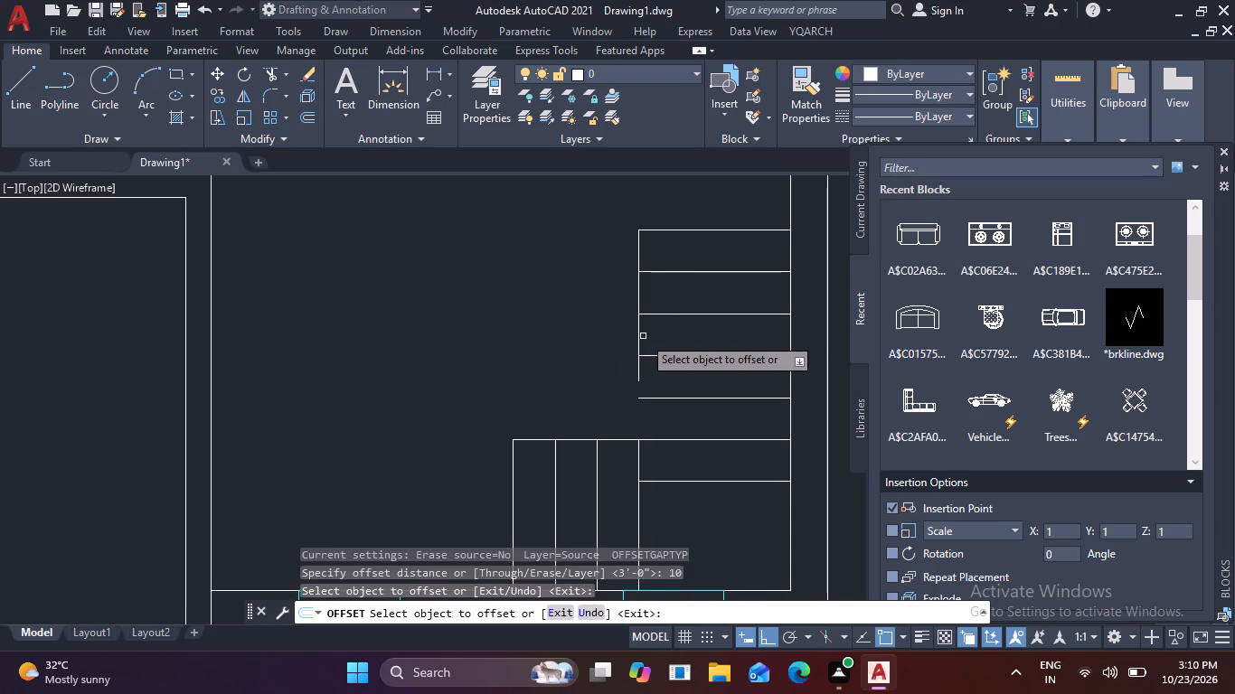
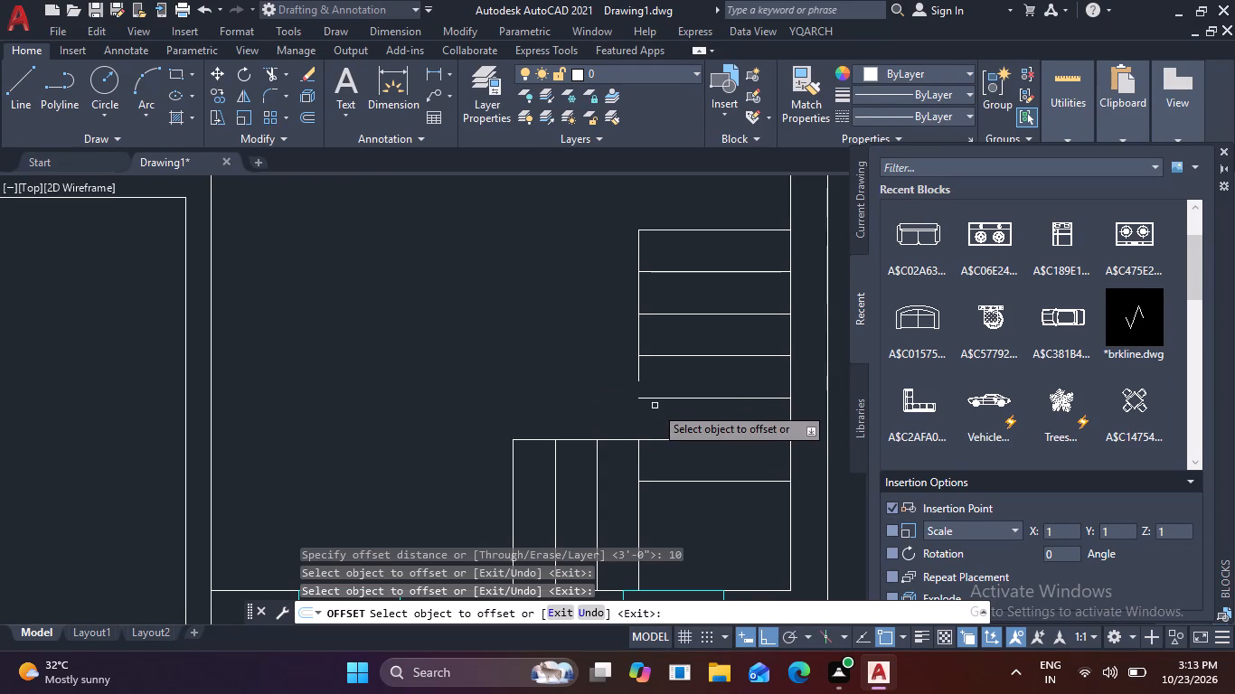
Offset the 3' vertical line at the upper treads' west ends westward by 10" three times in succession.
key("Escape")
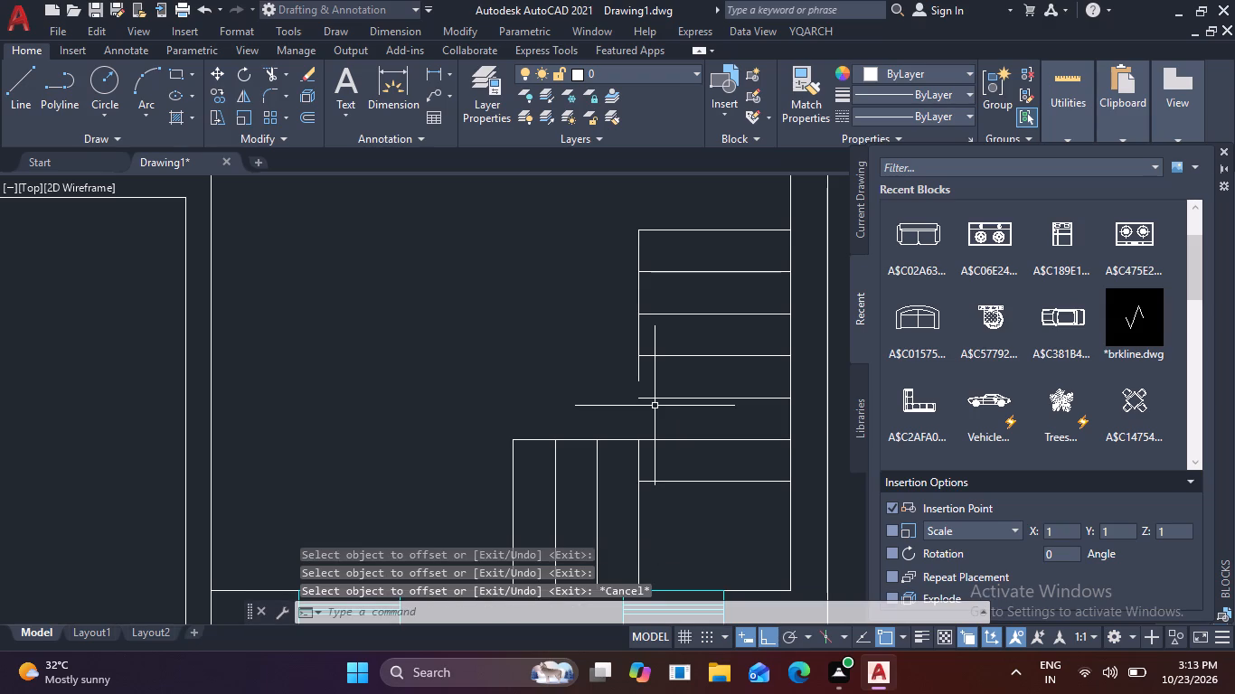
key("o")
key("Return")
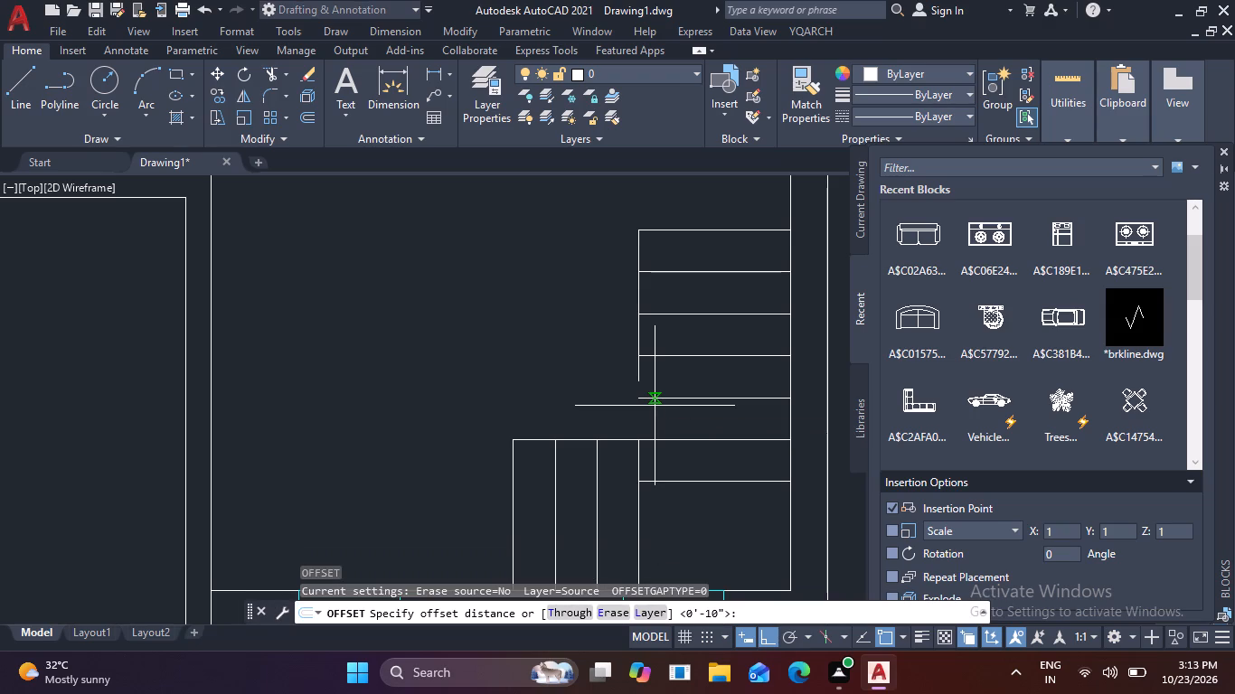
key("1")
key("0")
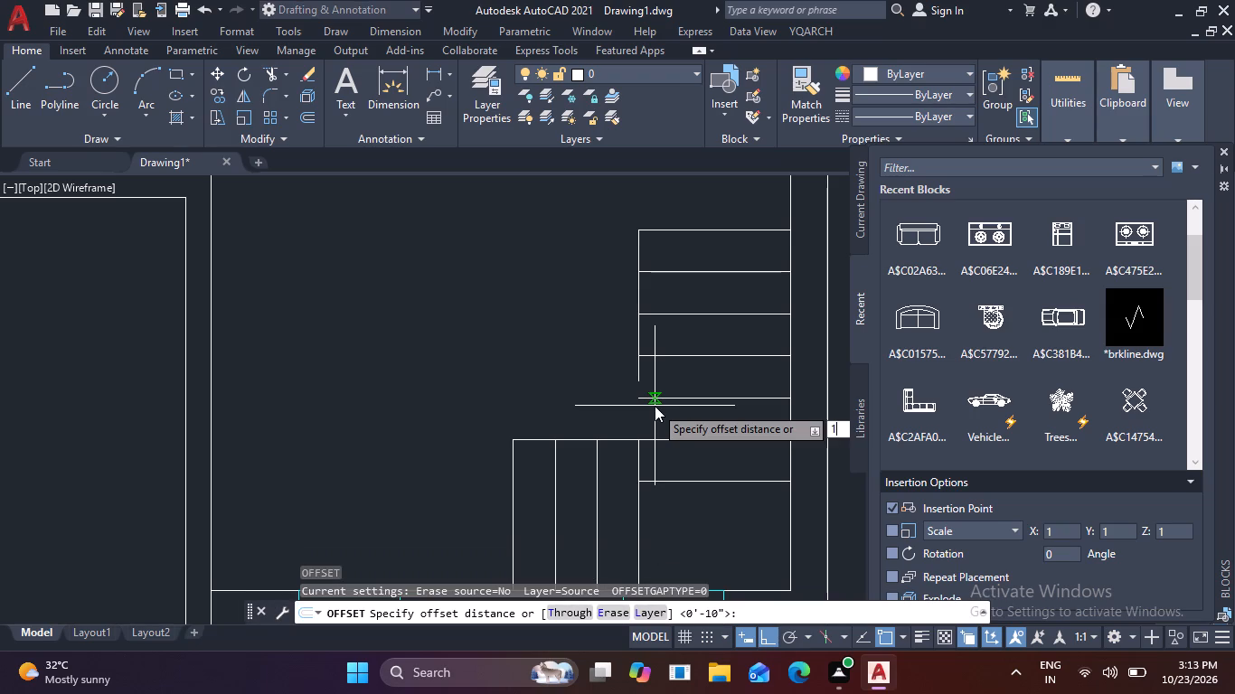
key("Return")
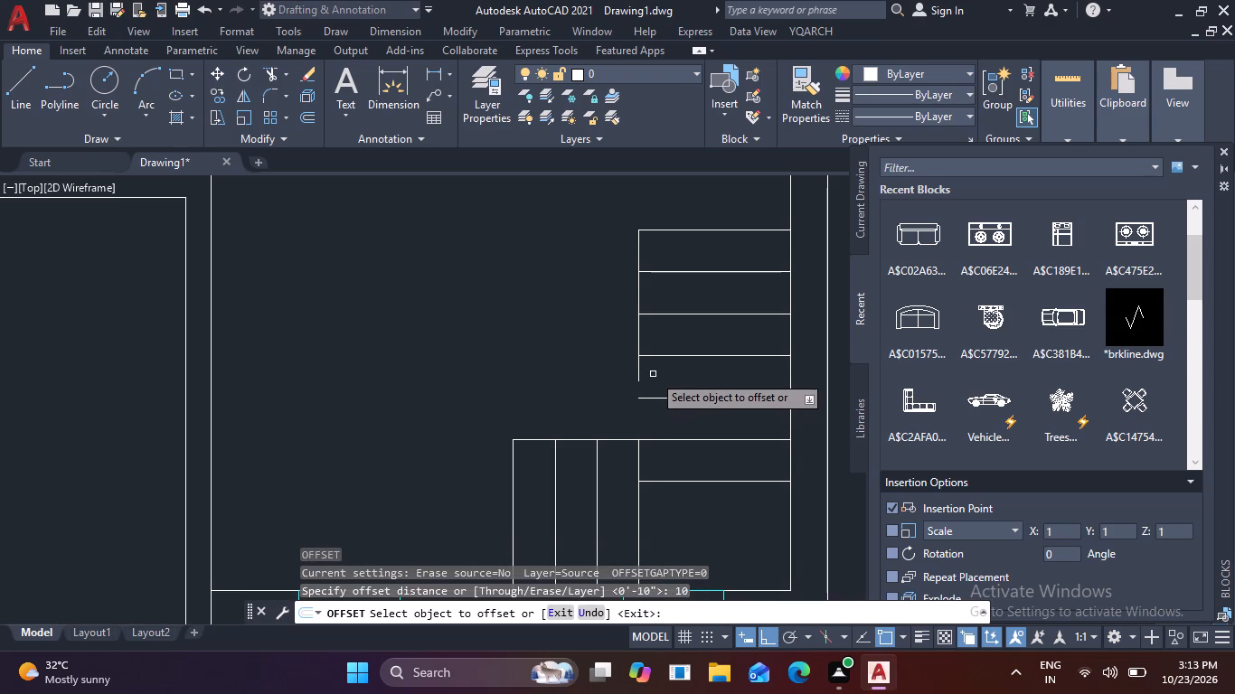
left_click(640, 367)
left_click(566, 380)
left_click(596, 374)
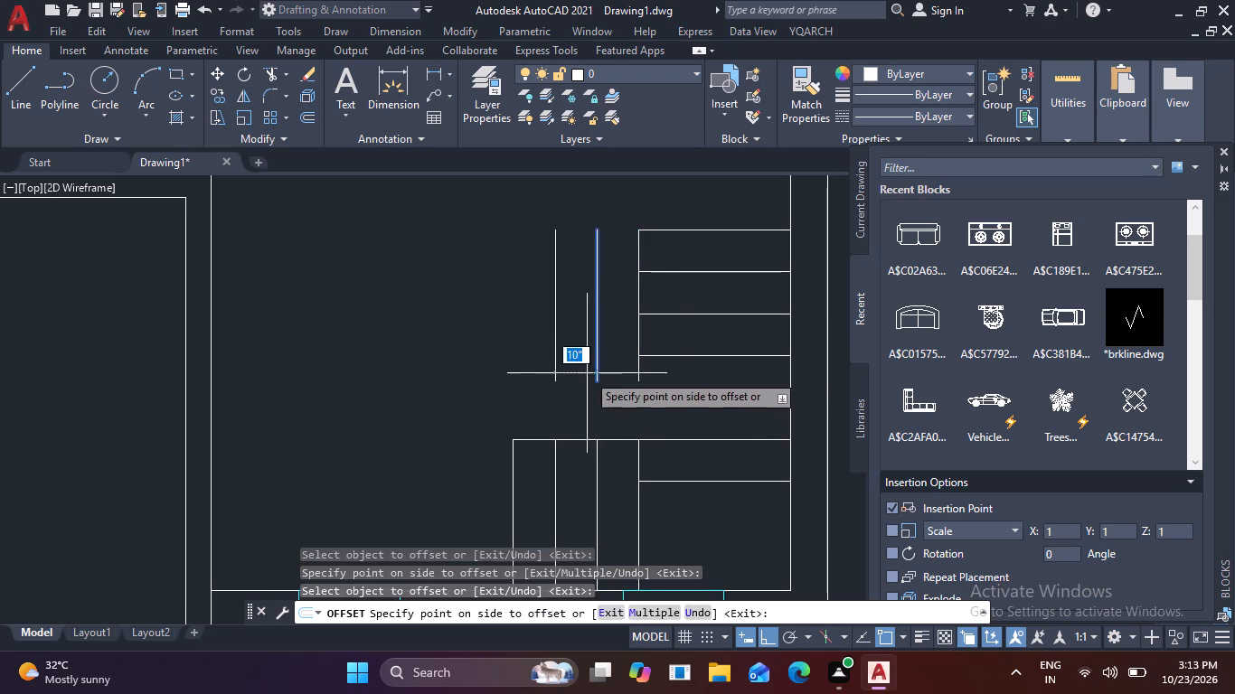
left_click(587, 373)
left_click(550, 366)
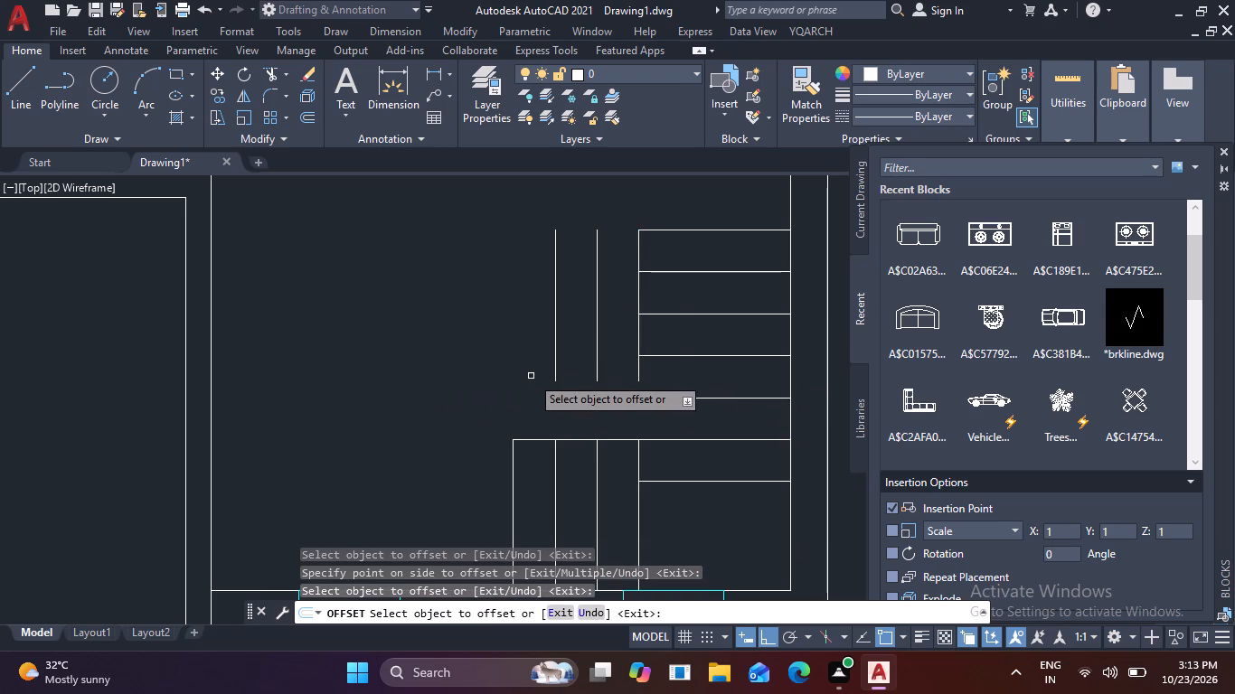
left_click(553, 375)
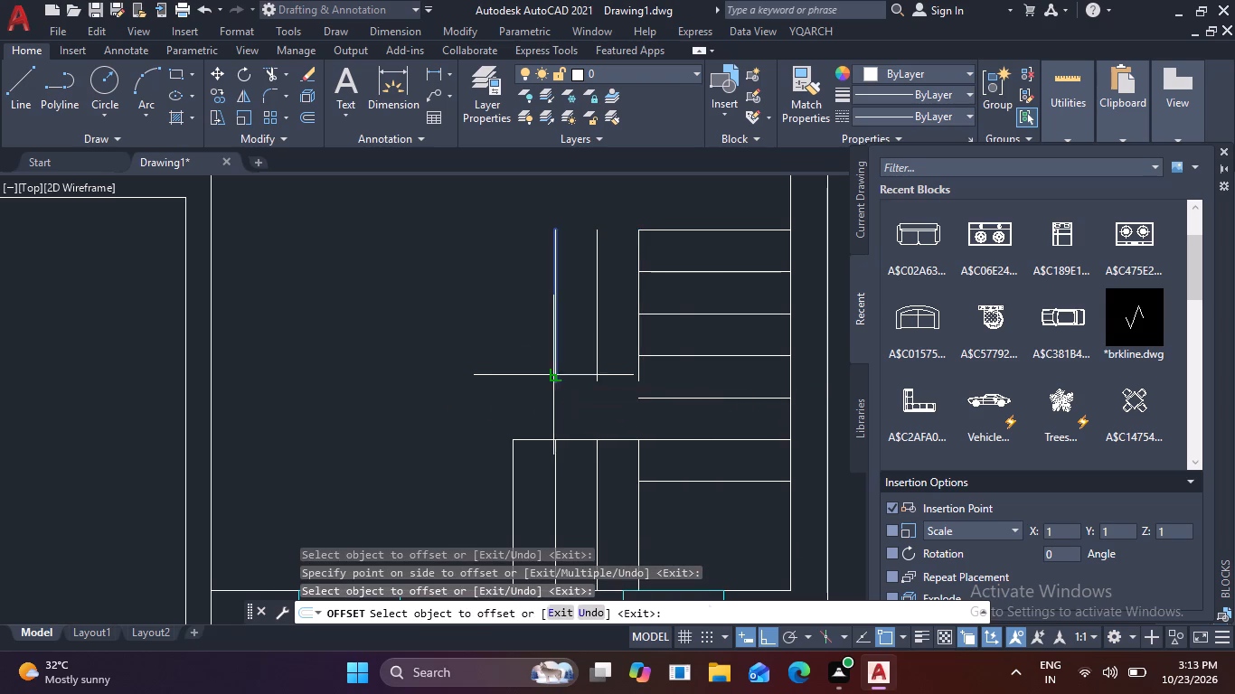
left_click(484, 375)
key("1")
key("l")
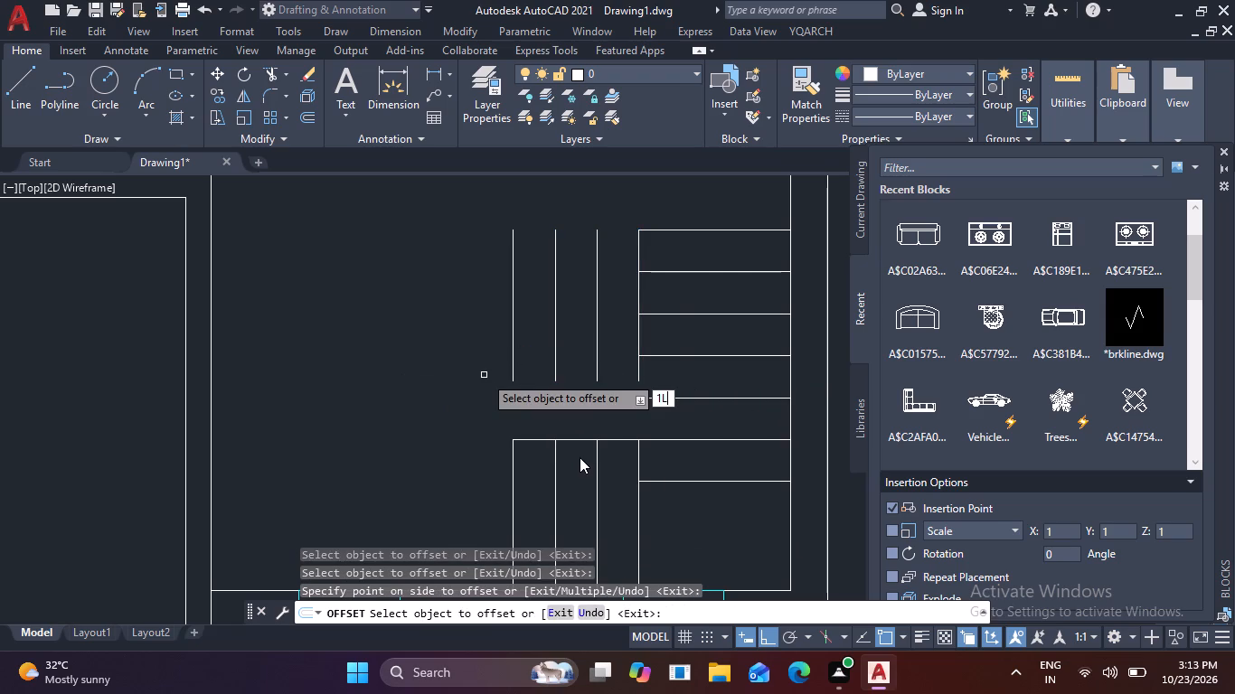
key("space")
key("Escape")
Draw a line joining the north end of the westernmost new tread to the north end of the 3' line.
type("L")
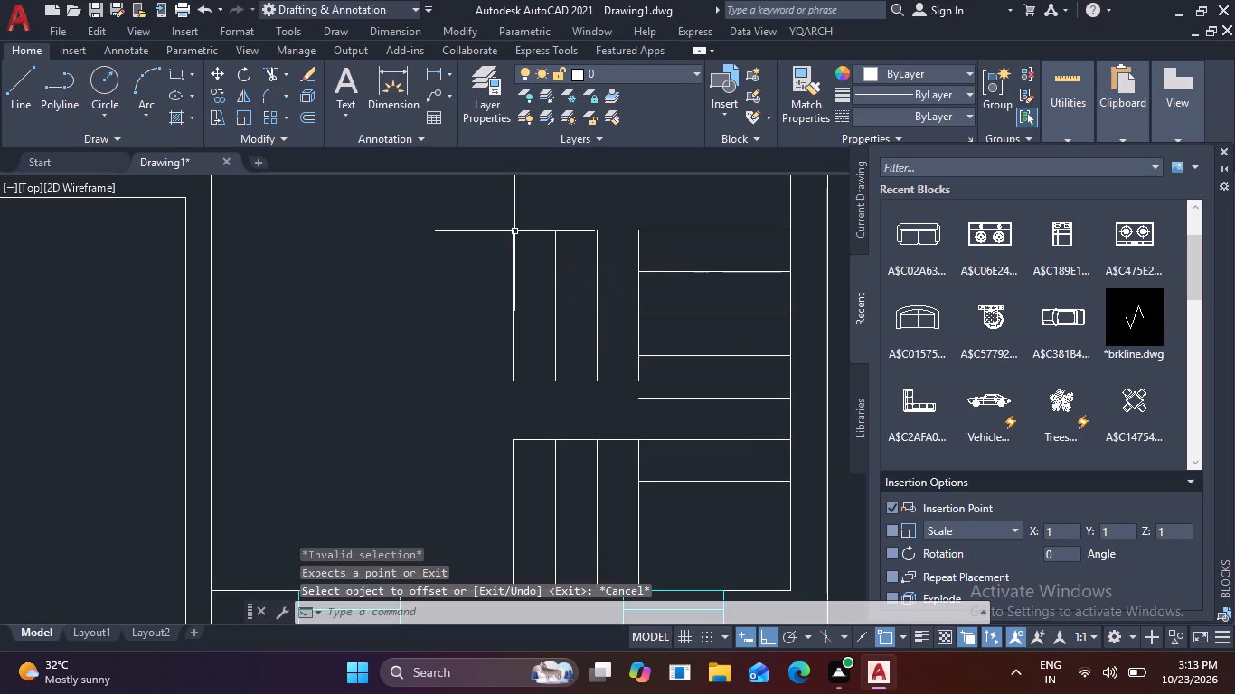
key("space")
left_click(508, 236)
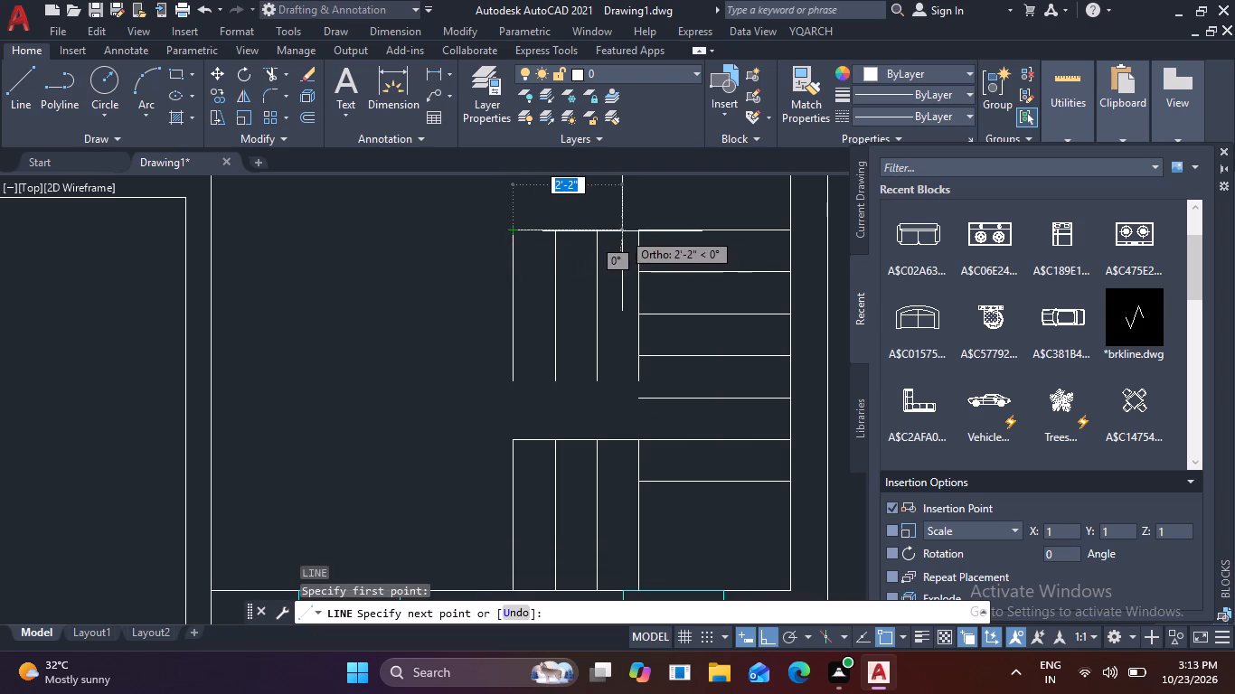
left_click(637, 232)
key("space")
Draw a line along the new treads' south ends to the 3' line, continuing south to the lower flight's north edge.
key("space")
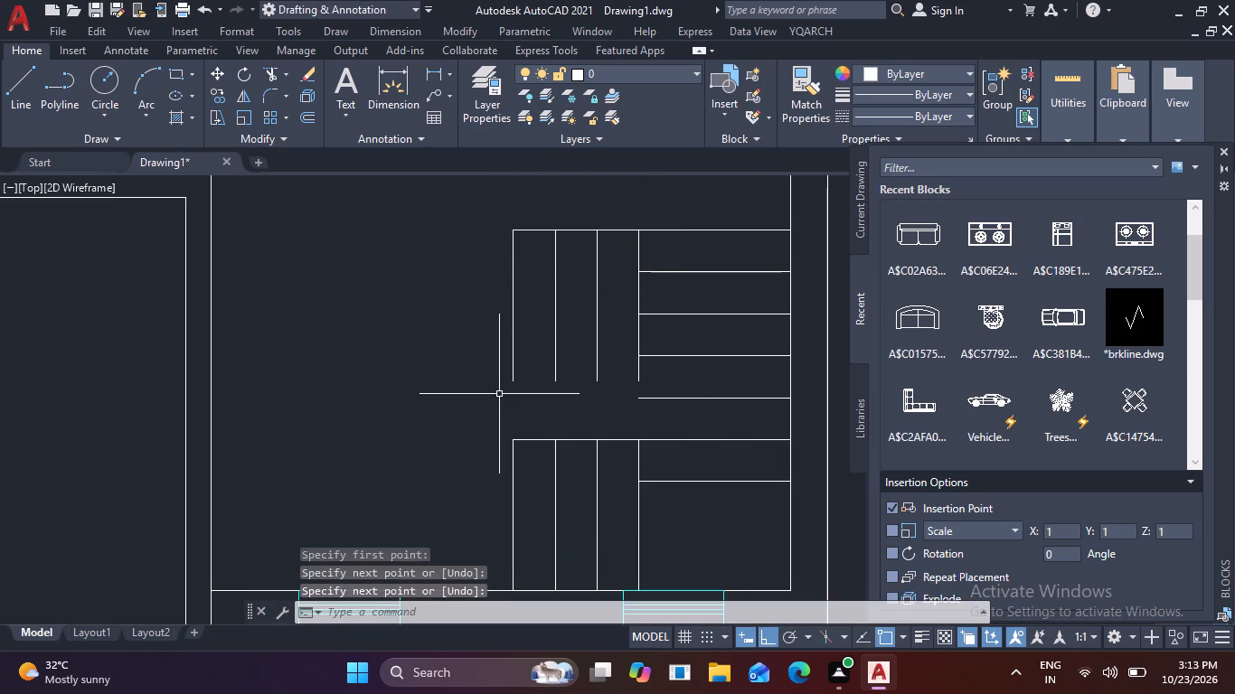
left_click(515, 382)
left_click(640, 381)
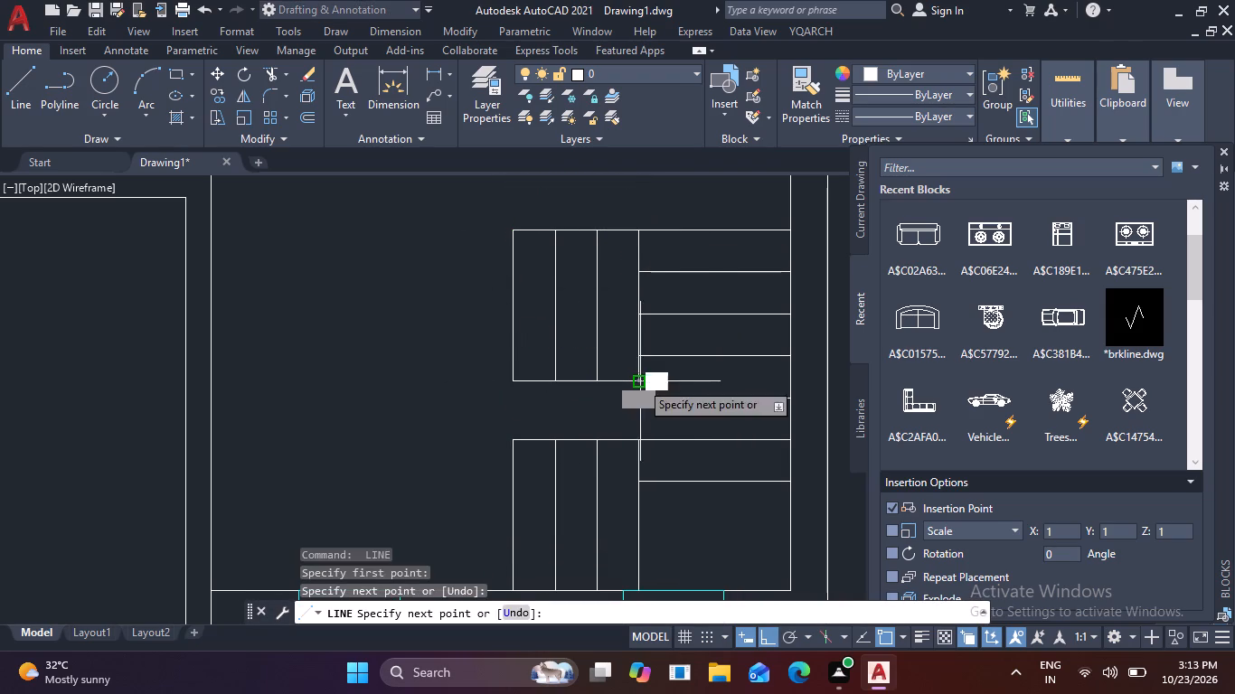
left_click(638, 437)
key("space")
Review the whole floor plan, checking the bedrooms, toilets and staircase area.
scroll(690, 448, "down", 2)
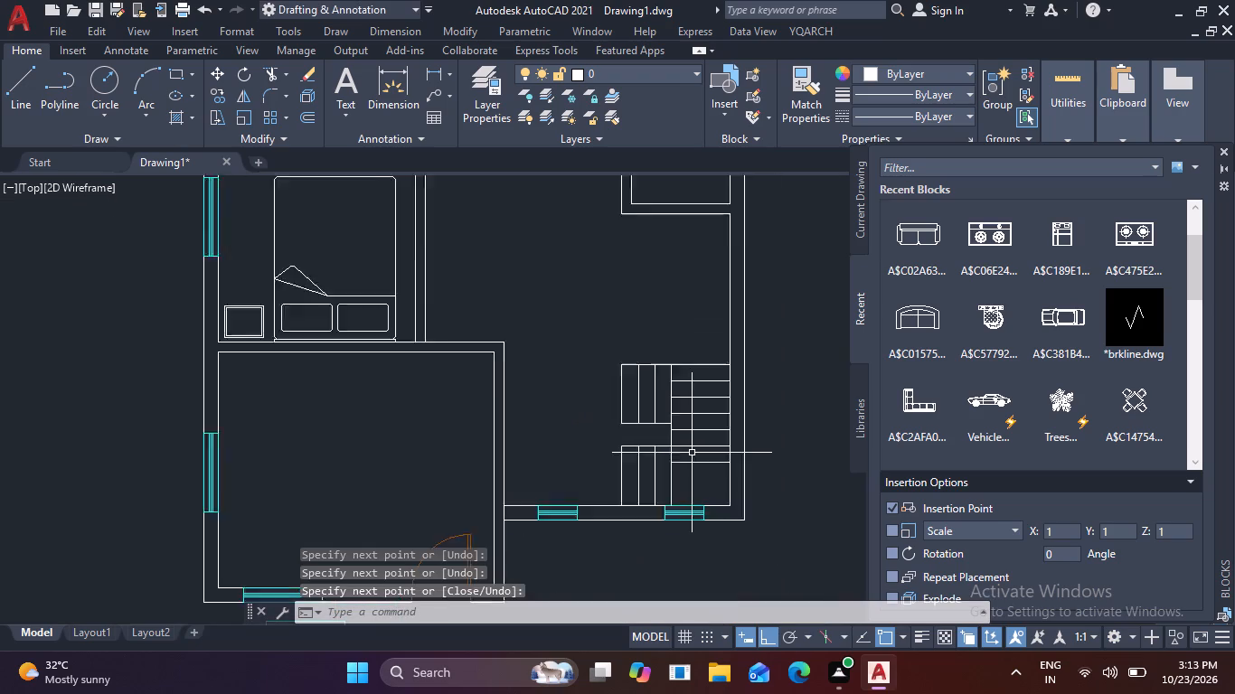
scroll(692, 453, "down", 1)
key("Escape")
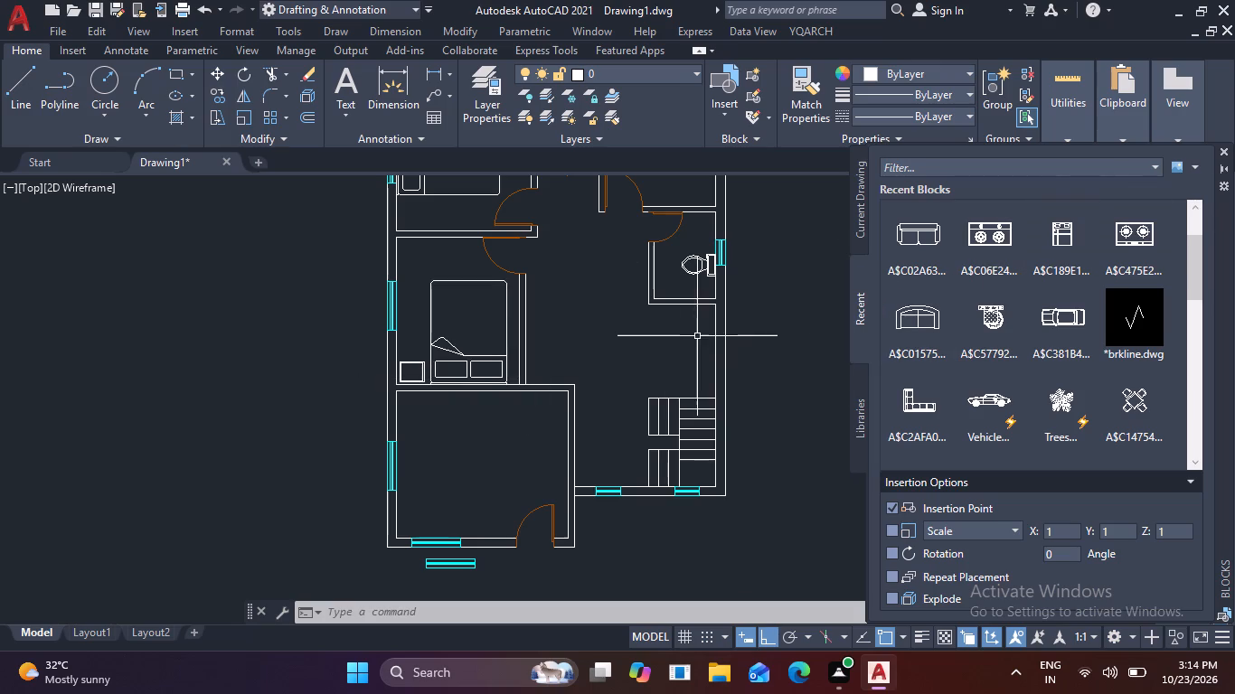
middle_click_drag(735, 329, 589, 465)
key("Escape")
key("Escape")
key("Escape")
key("Escape")
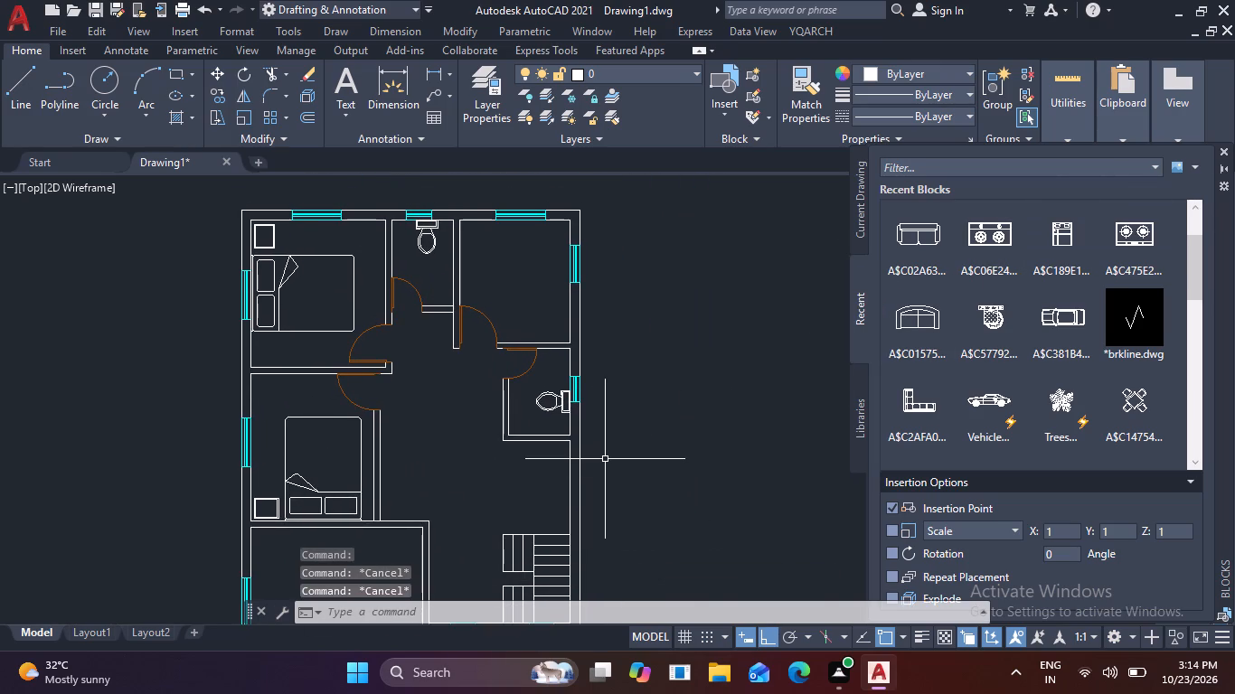
key("Escape")
scroll(628, 436, "down", 1)
middle_click_drag(631, 436, 687, 385)
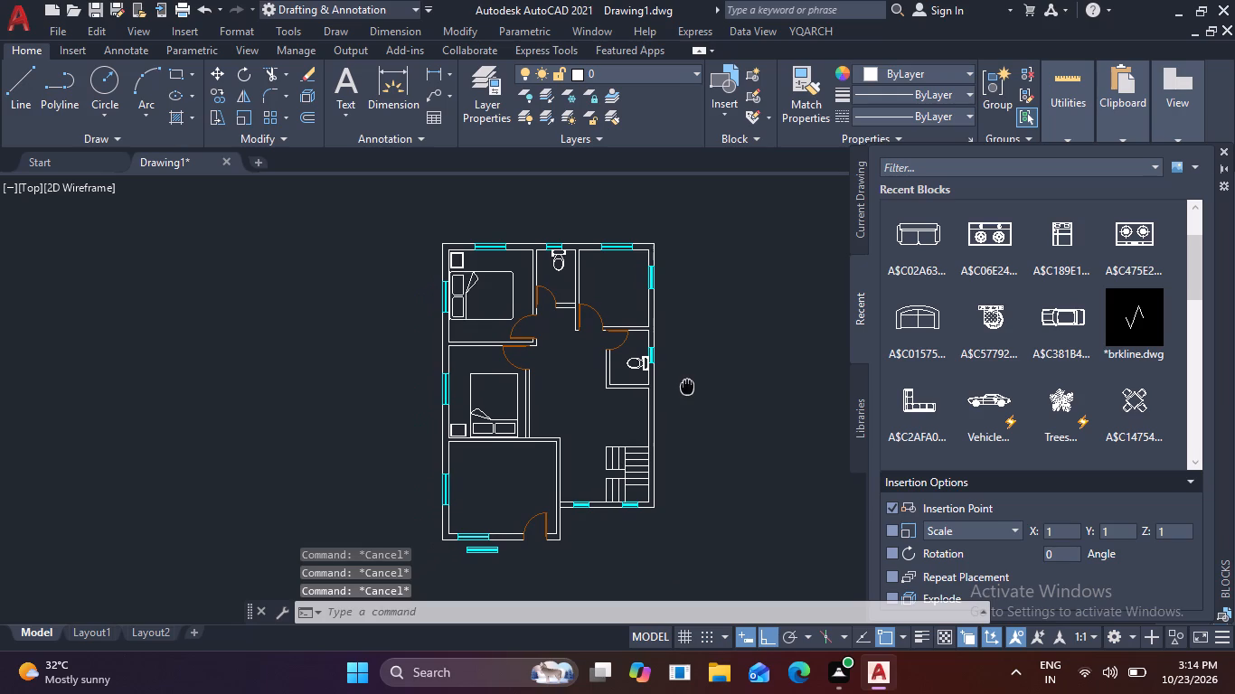
middle_click_drag(687, 385, 688, 385)
key("Escape")
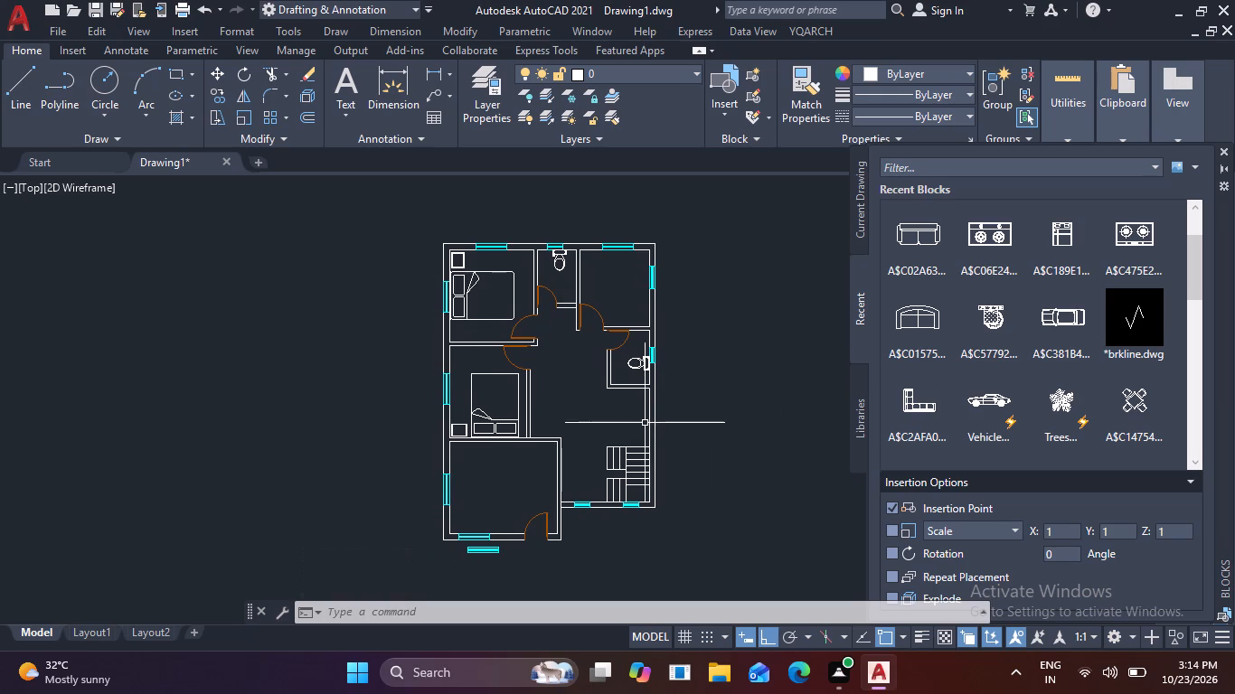
key("Escape")
key("Escape")
scroll(701, 439, "down", 1)
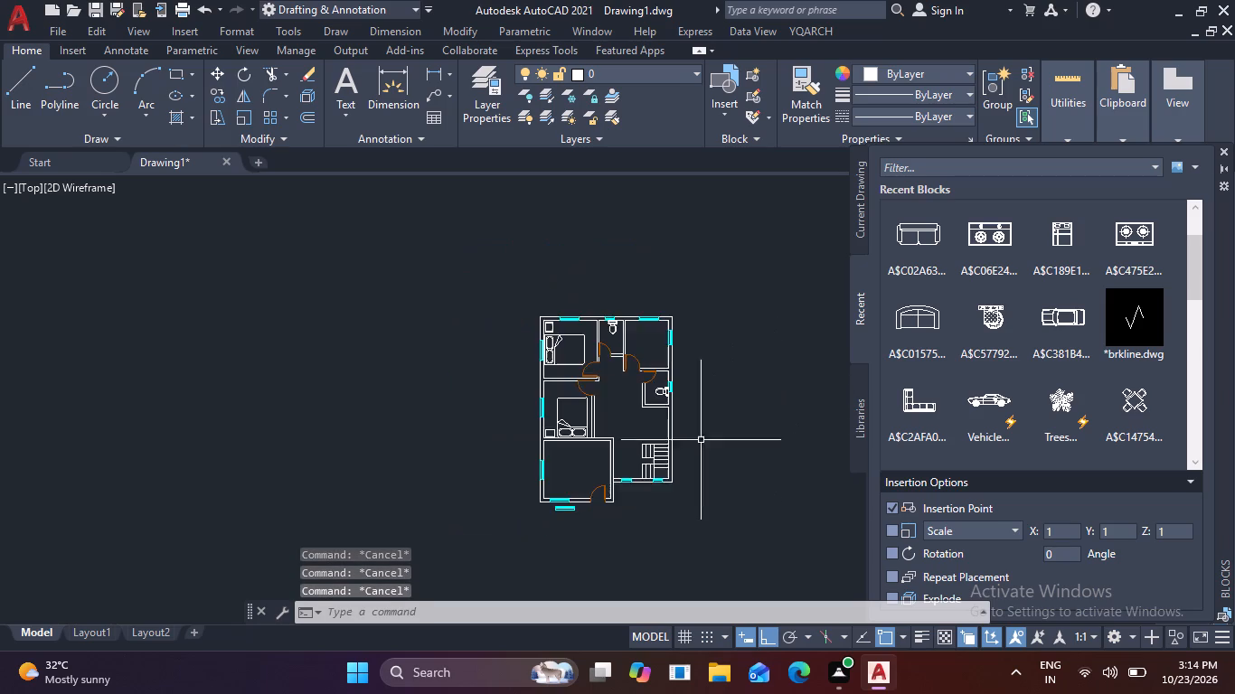
scroll(665, 475, "up", 3)
middle_click_drag(766, 412, 780, 559)
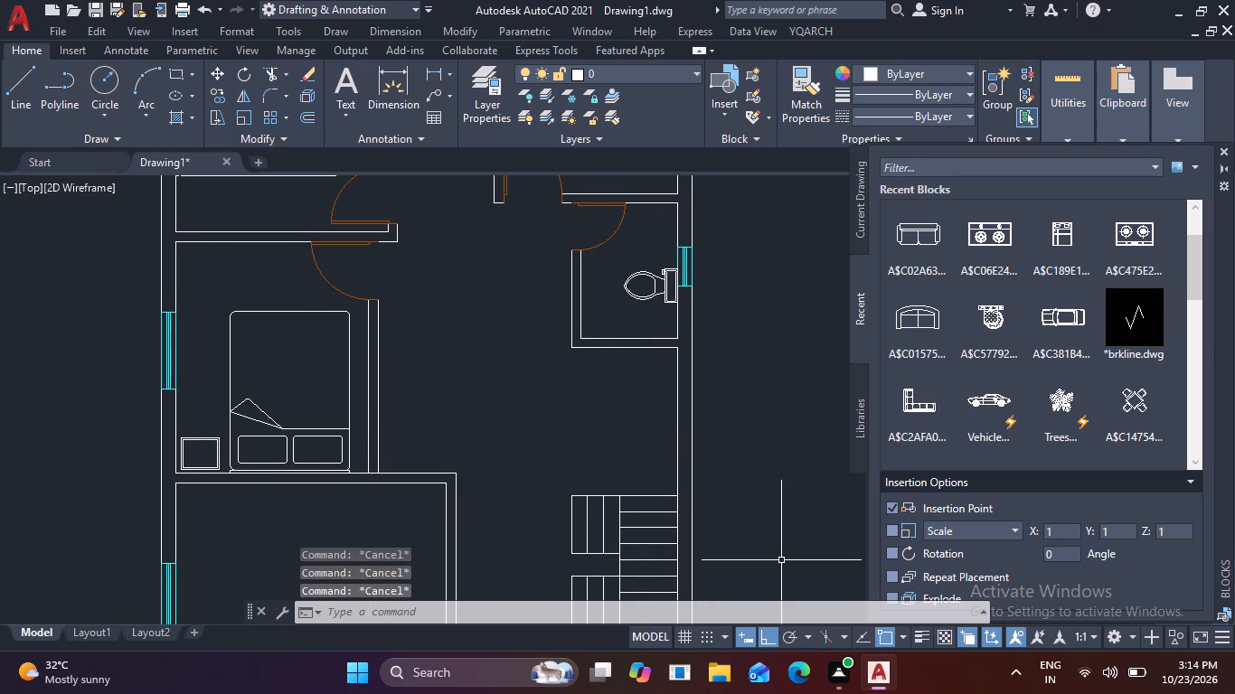
middle_click_drag(802, 385, 881, 465)
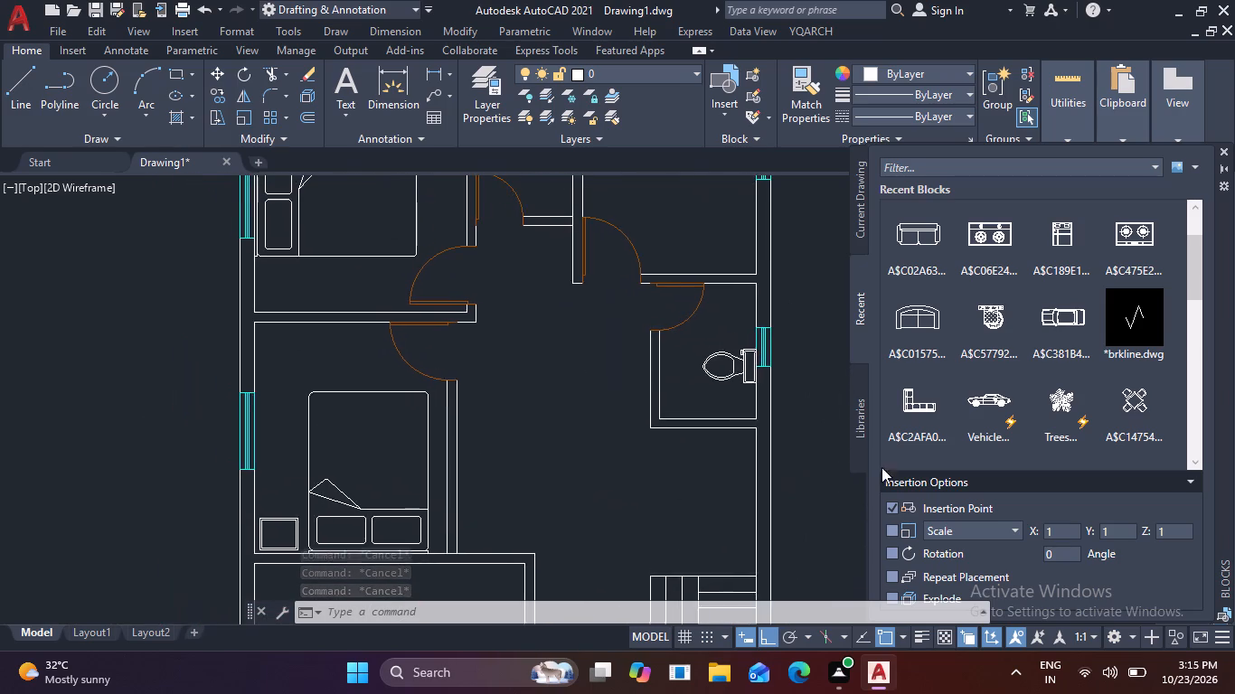
middle_click_drag(678, 441, 794, 586)
Erase the stray window copy lying just outside the southwest room's south wall.
middle_click_drag(717, 557, 702, 270)
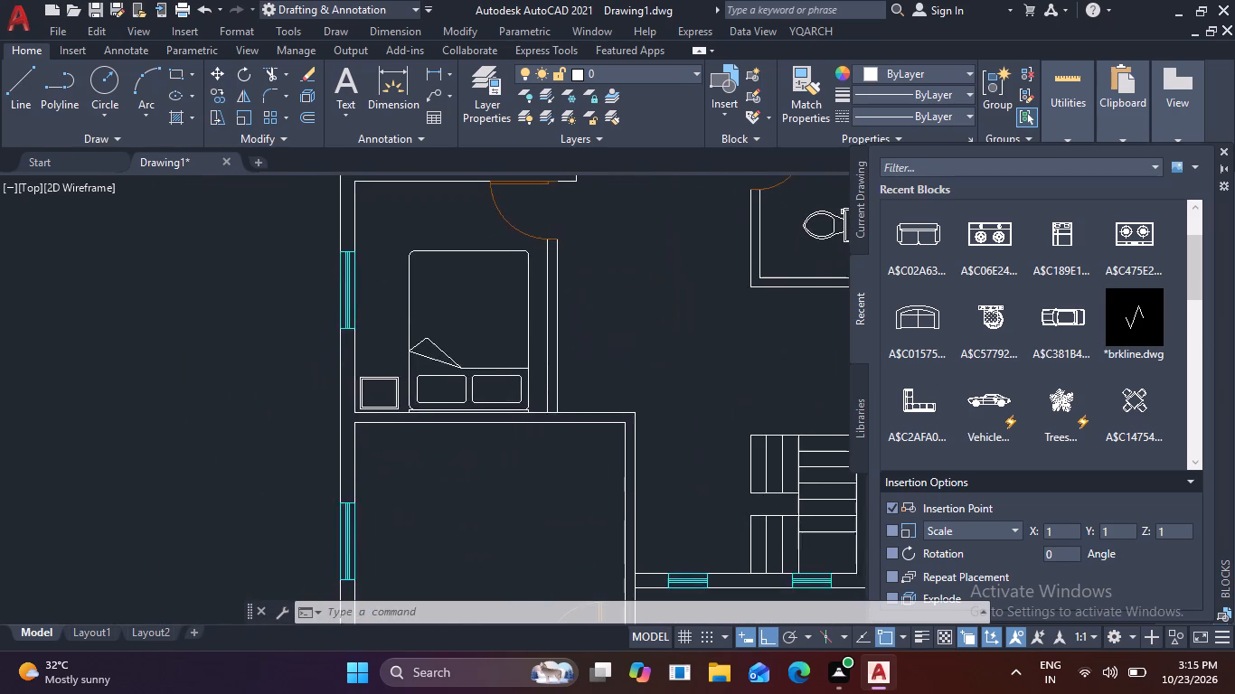
middle_click_drag(702, 270, 702, 270)
middle_click_drag(665, 492, 564, 420)
middle_click_drag(564, 420, 539, 433)
middle_click_drag(639, 331, 667, 291)
middle_click_drag(545, 464, 594, 348)
scroll(326, 490, "up", 2)
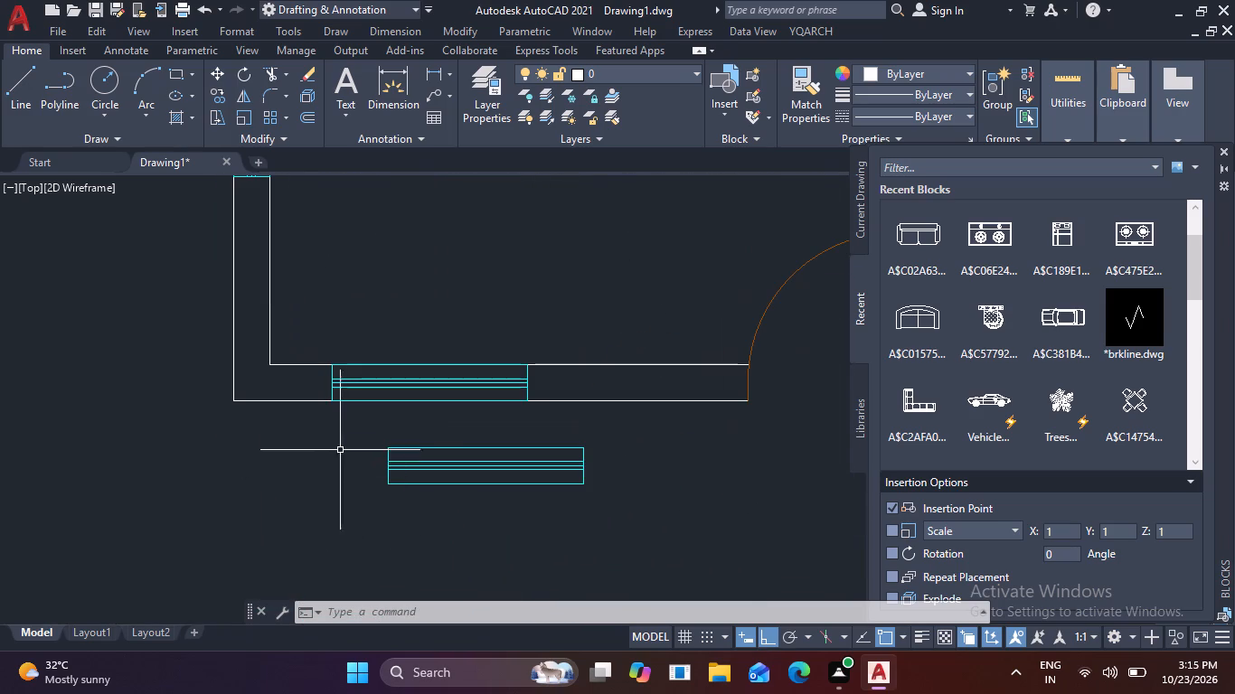
left_click_drag(358, 432, 370, 436)
left_click(668, 510)
key("Delete")
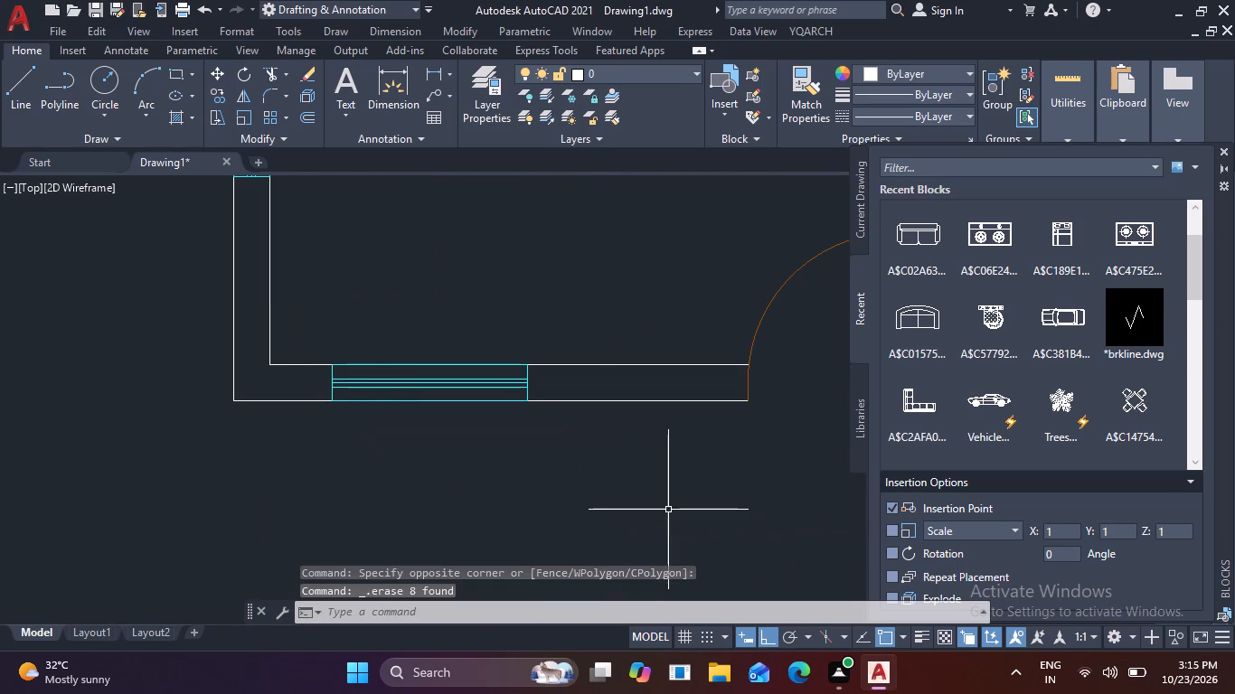
Examine the plan from the north rooms down to the staircase and south walls.
scroll(707, 480, "down", 3)
middle_click_drag(708, 411, 416, 637)
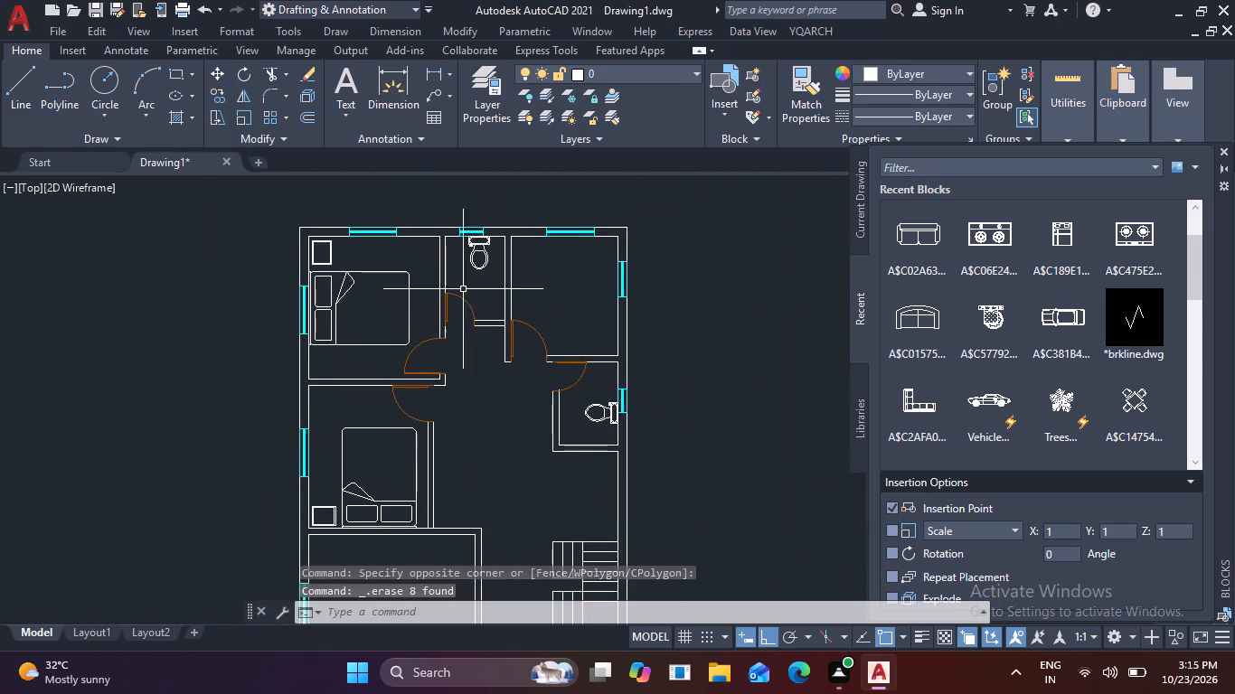
scroll(421, 223, "up", 2)
scroll(421, 223, "down", 2)
middle_click_drag(588, 267, 622, 156)
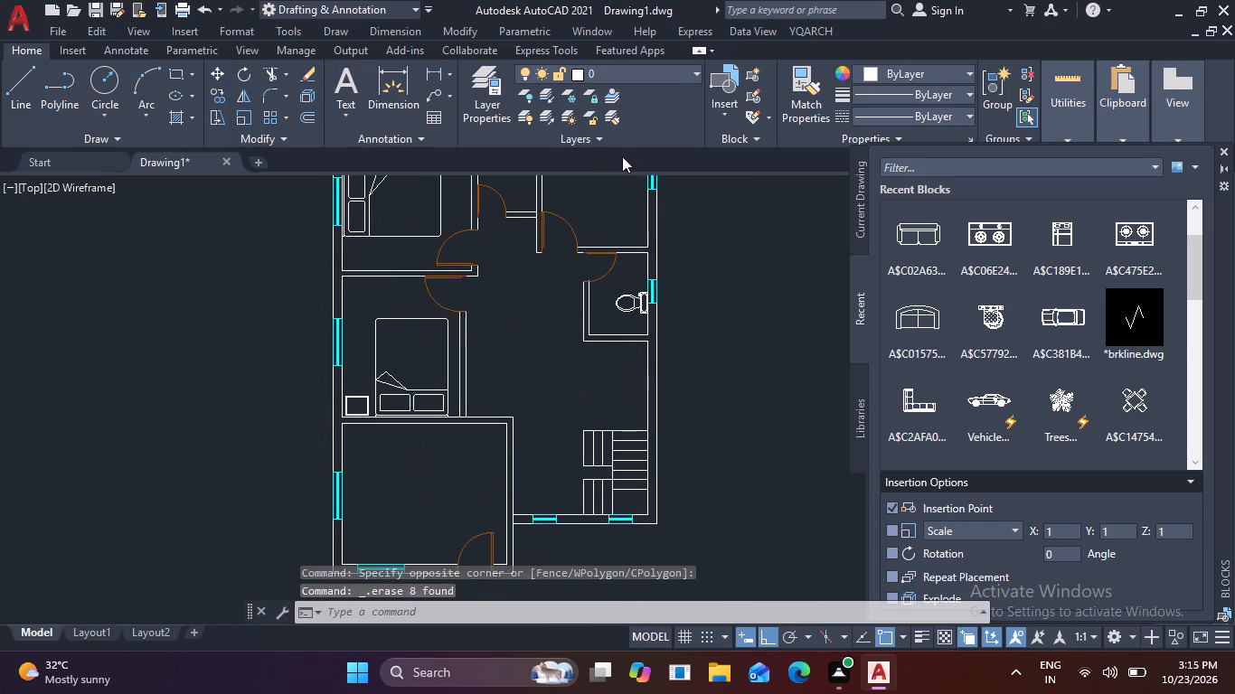
middle_click_drag(598, 428, 583, 338)
scroll(599, 377, "up", 1)
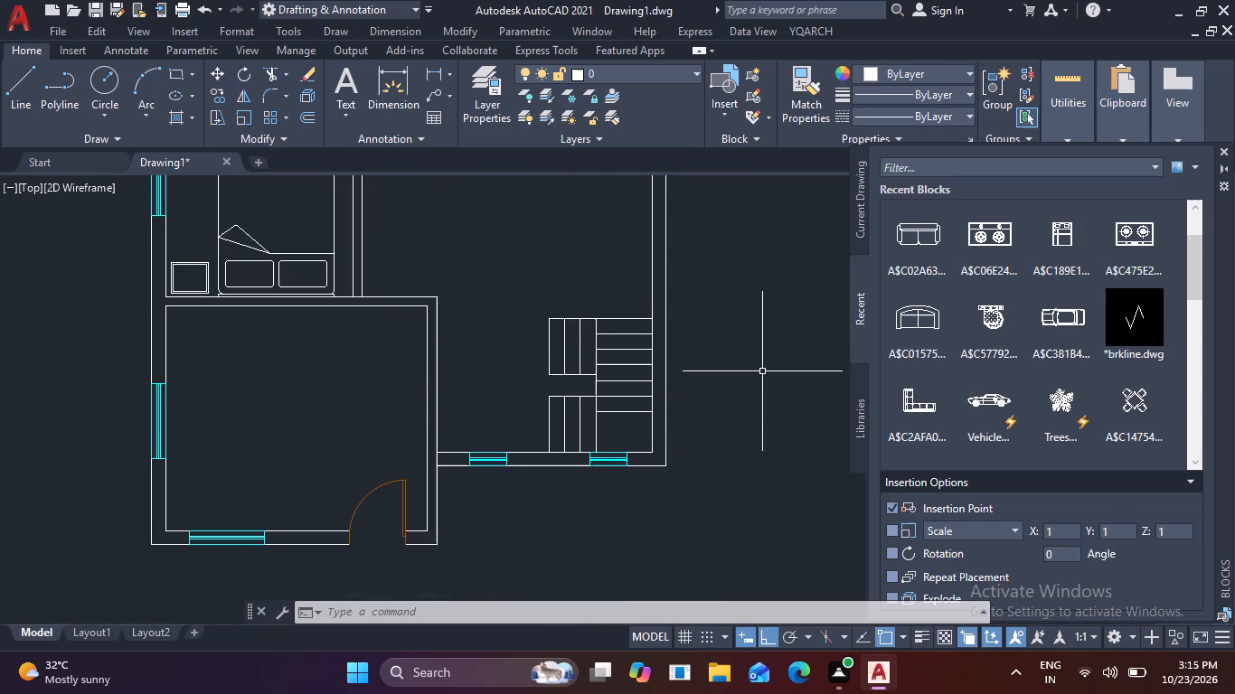
Draw an L-shaped counter edge in the northeast room, running east from its west wall and south to its south wall.
scroll(618, 331, "down", 1)
middle_click_drag(621, 322, 596, 562)
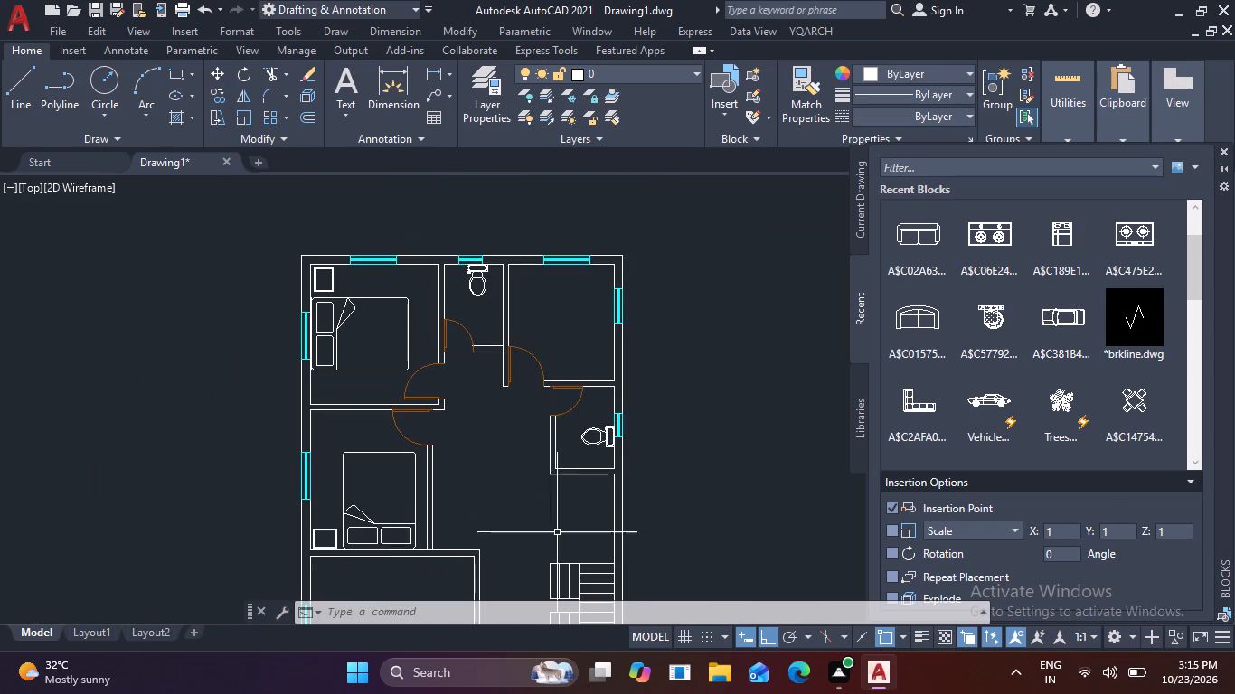
scroll(526, 317, "up", 1)
type("L")
key("space")
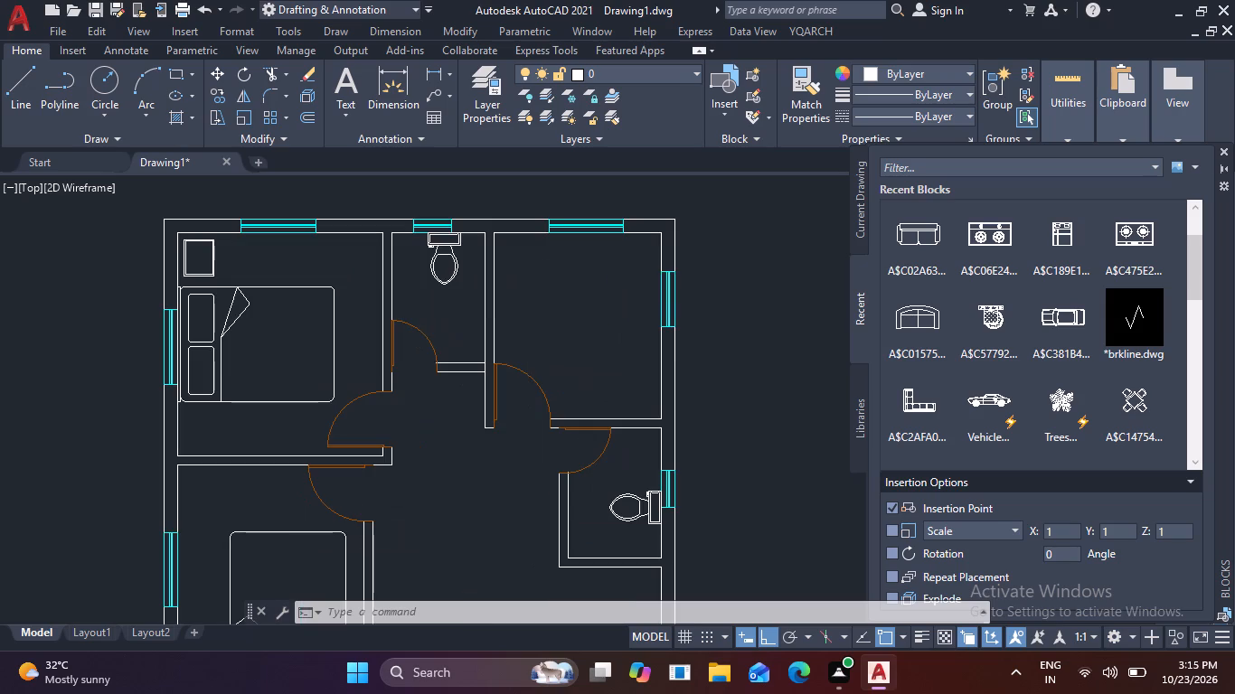
scroll(485, 252, "up", 2)
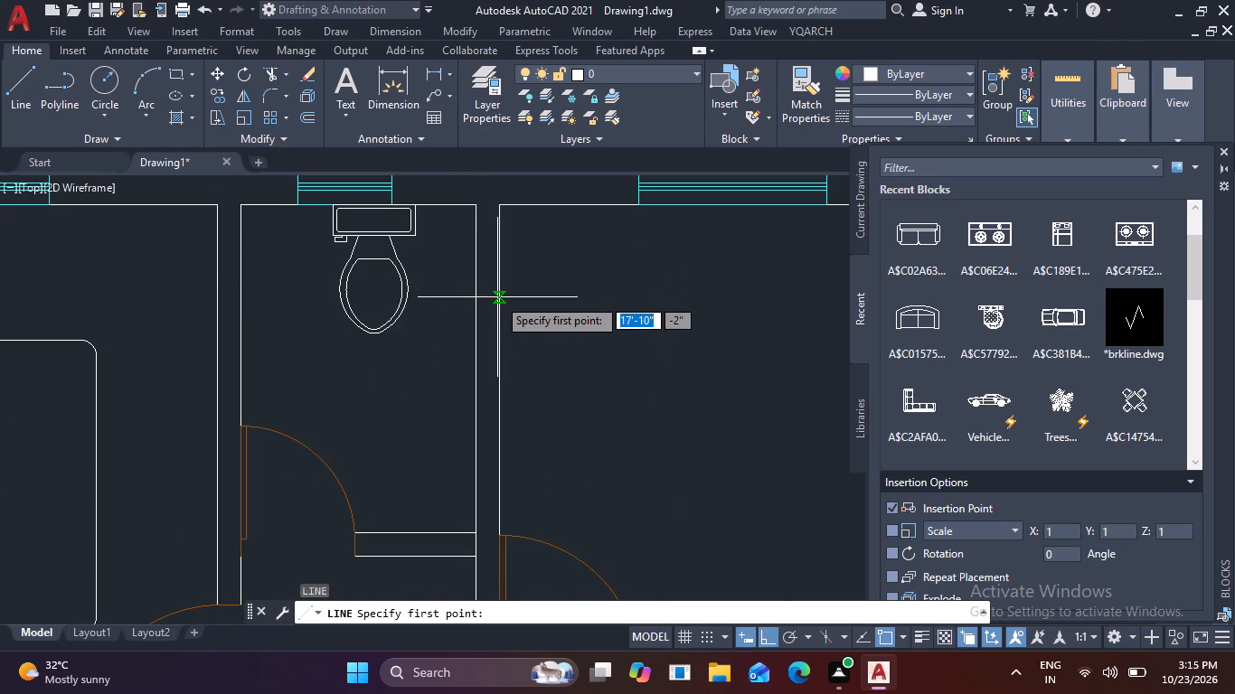
left_click(497, 297)
scroll(559, 300, "down", 2)
middle_click_drag(570, 302, 467, 299)
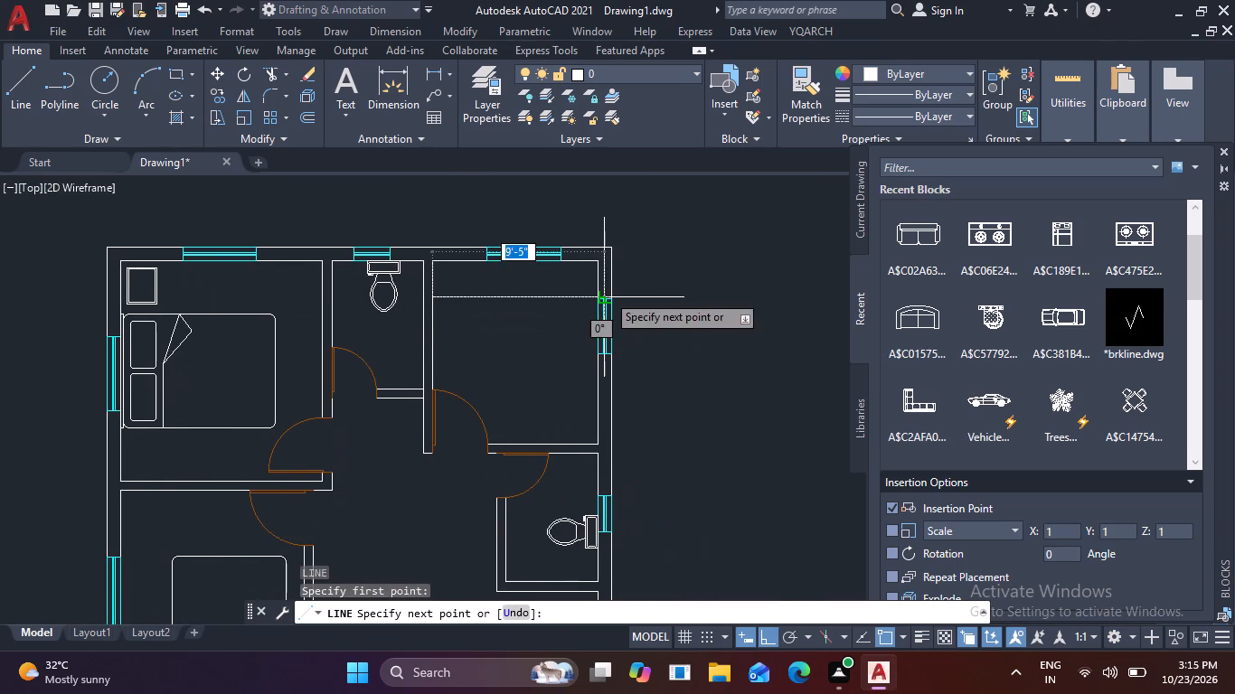
scroll(568, 293, "up", 1)
left_click(546, 295)
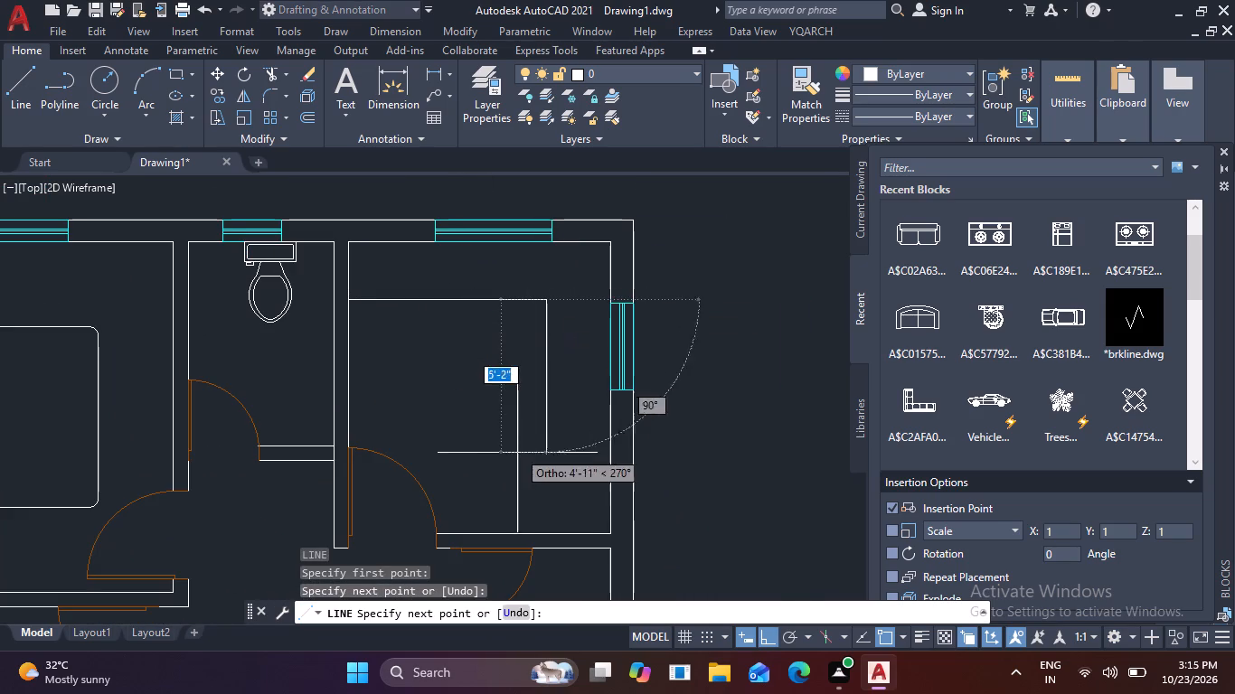
left_click(548, 531)
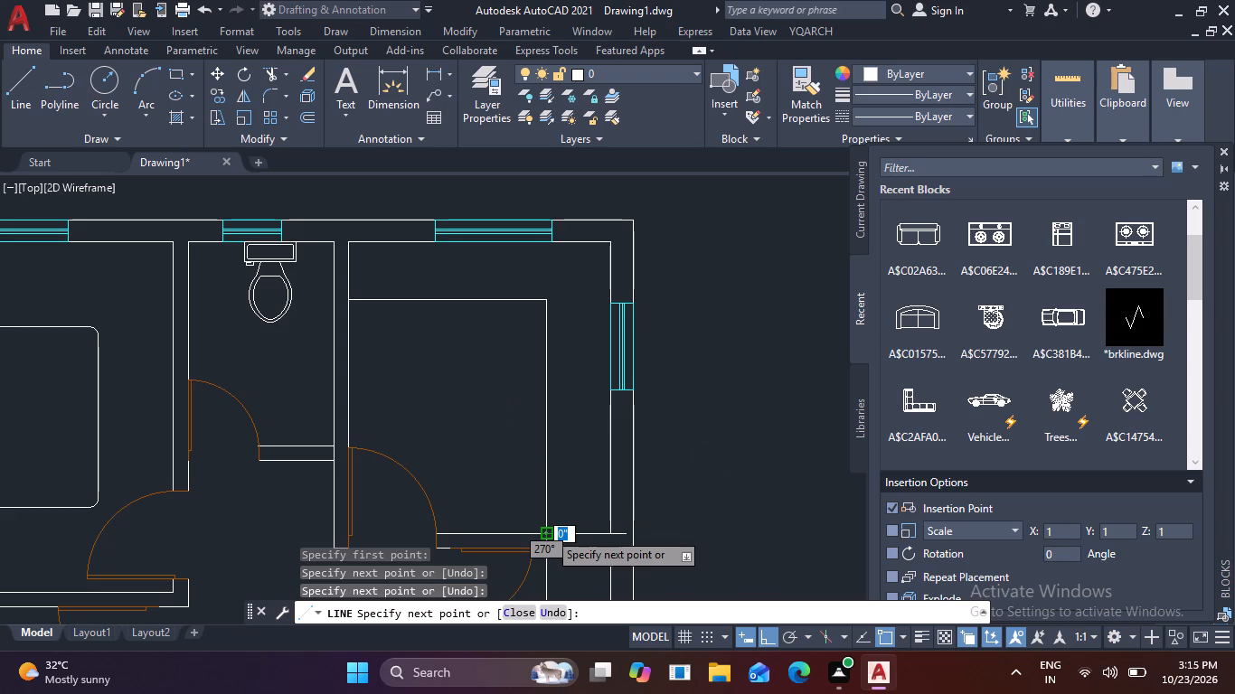
key("Escape")
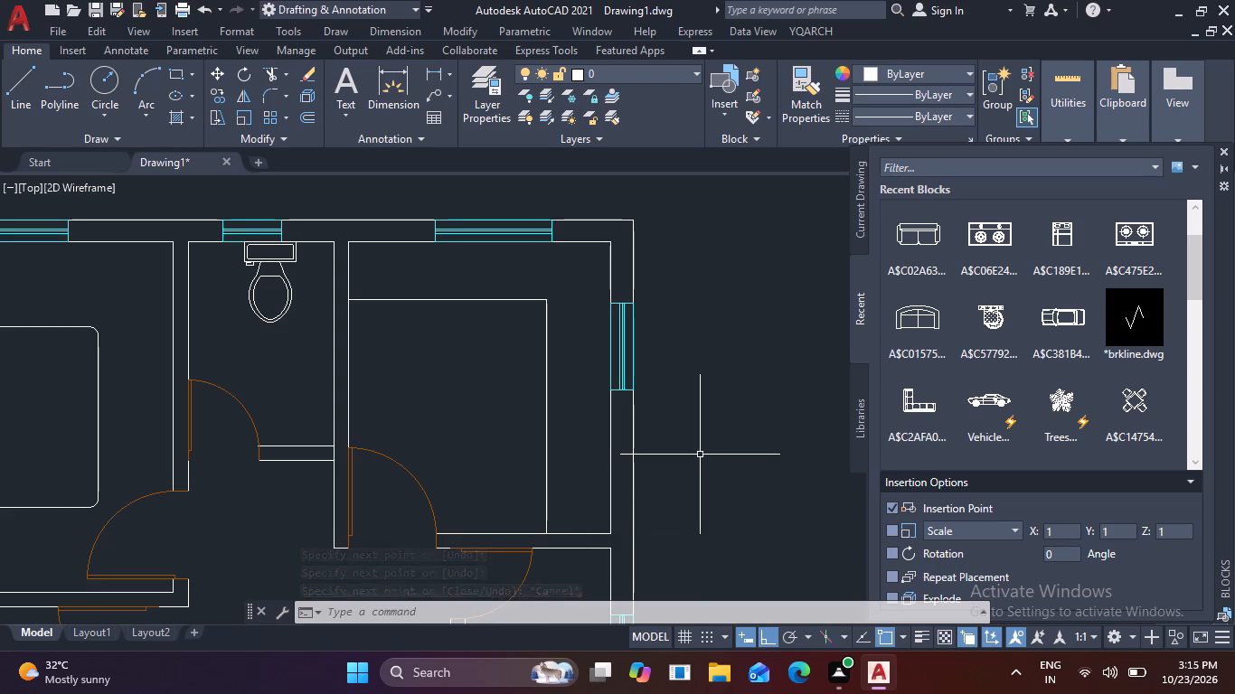
Insert the recent two-burner stove block A$C06E24... in the open space outside the northeast room's east wall.
left_click_drag(995, 244, 988, 246)
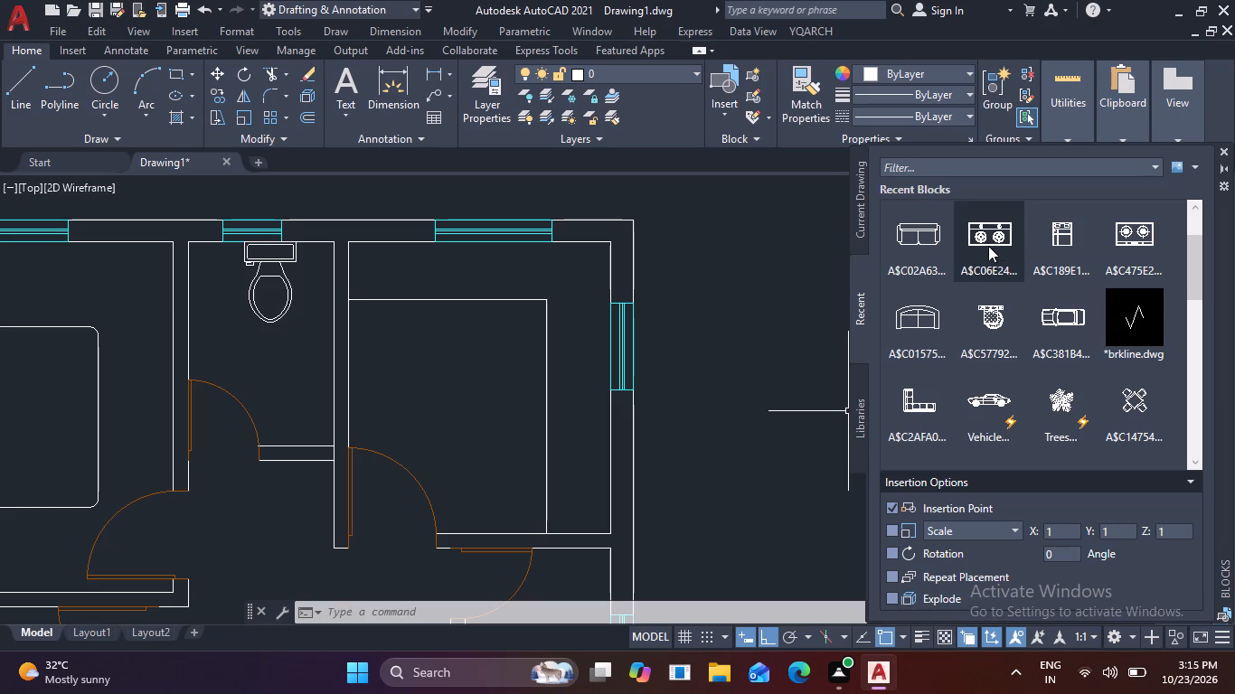
left_click_drag(988, 246, 688, 424)
key("Escape")
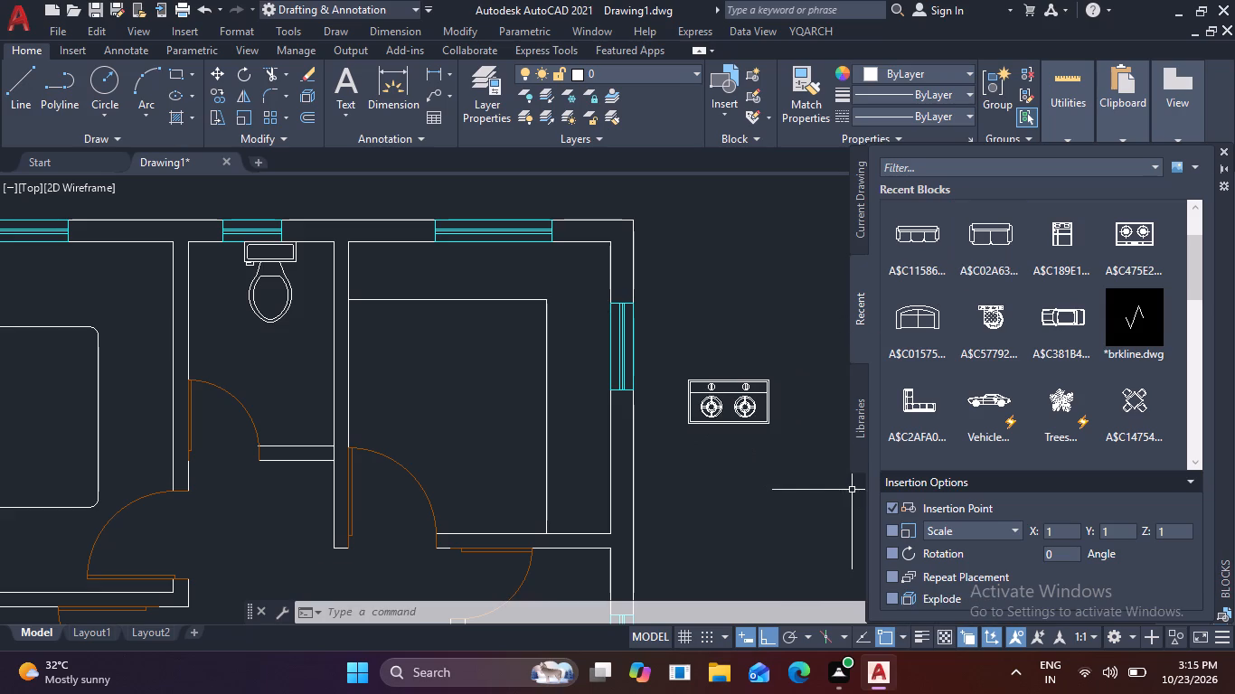
Rotate the two-burner stove 90° counter-clockwise so its knobs face west.
left_click(824, 459)
left_click(712, 380)
type("RO")
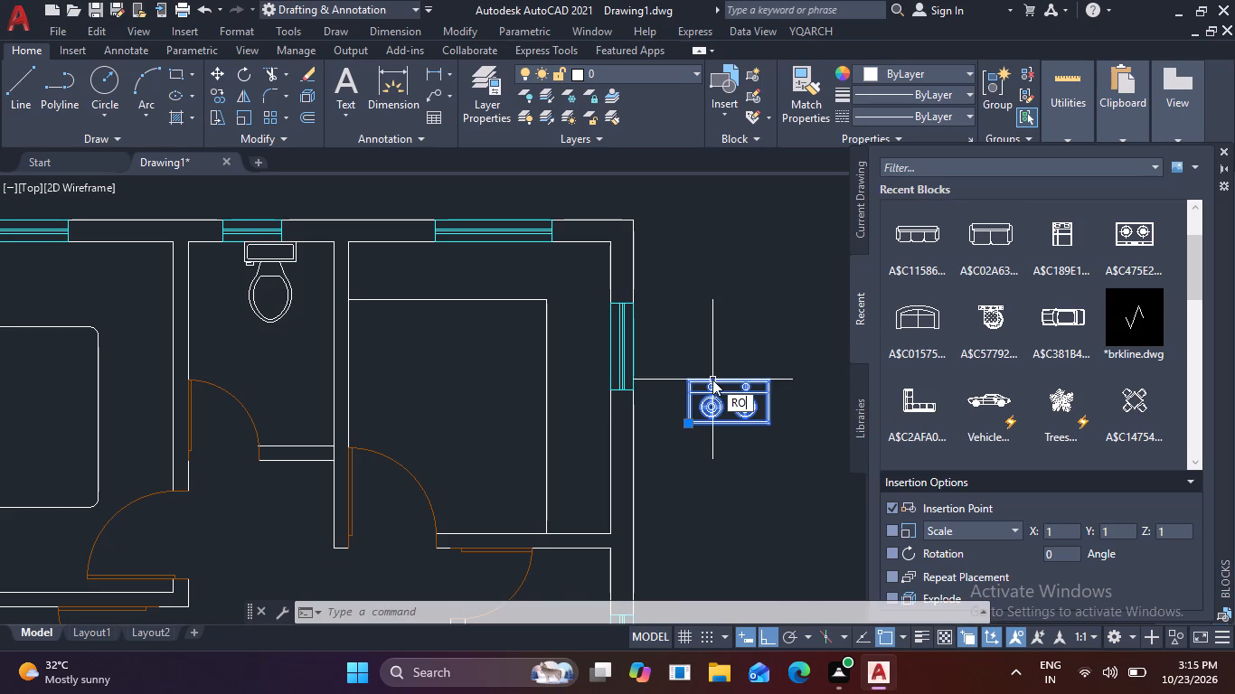
key("space")
left_click(712, 380)
left_click(703, 256)
Move the stove by the midpoint of its east edge onto the kitchen's east counter, beside the east window.
left_click(792, 445)
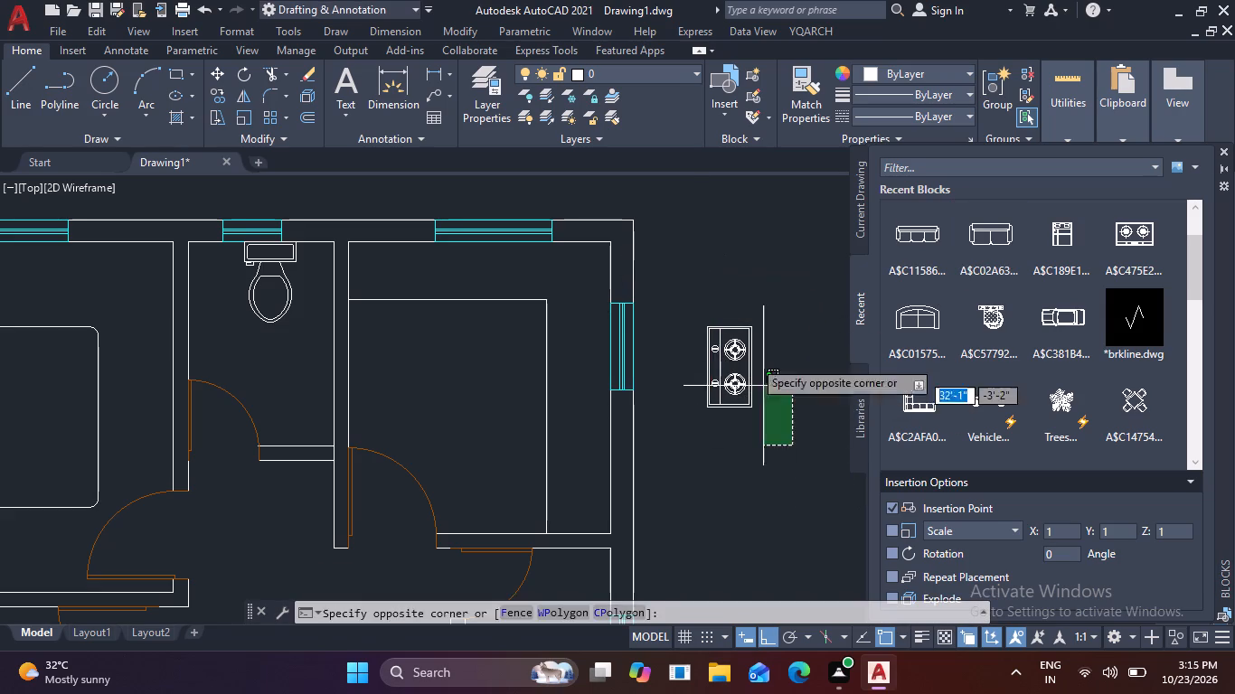
left_click(722, 306)
type("M")
key("space")
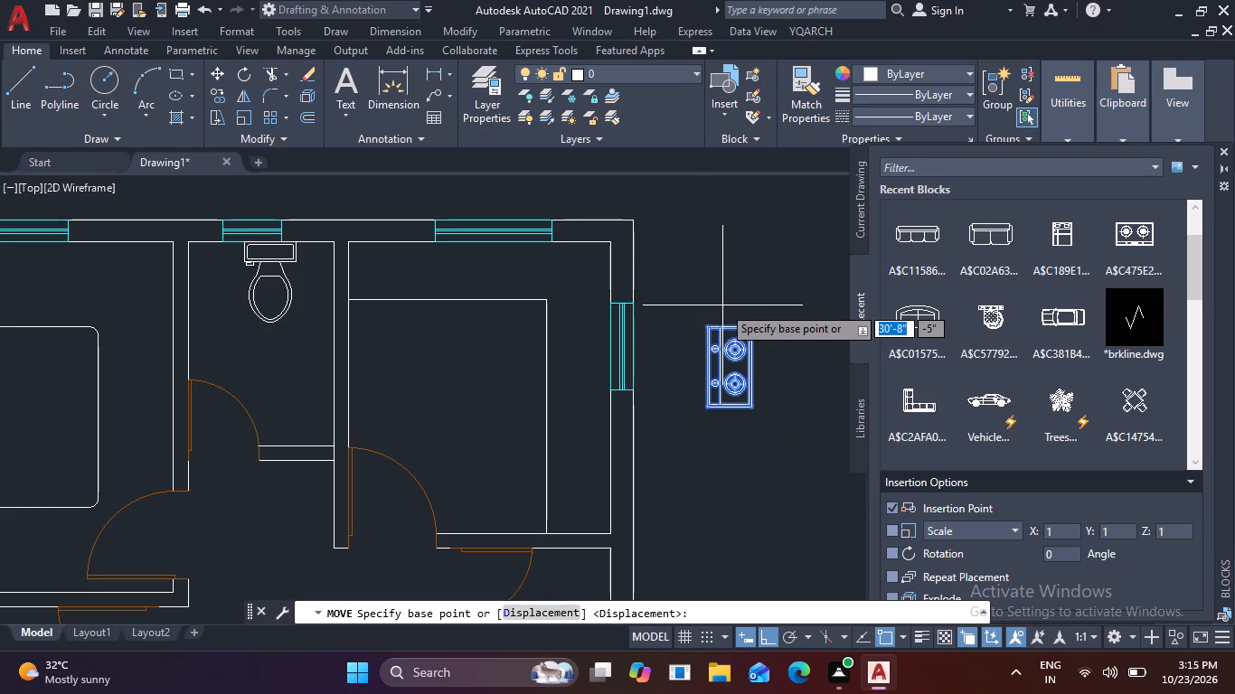
left_click(749, 365)
scroll(580, 368, "up", 2)
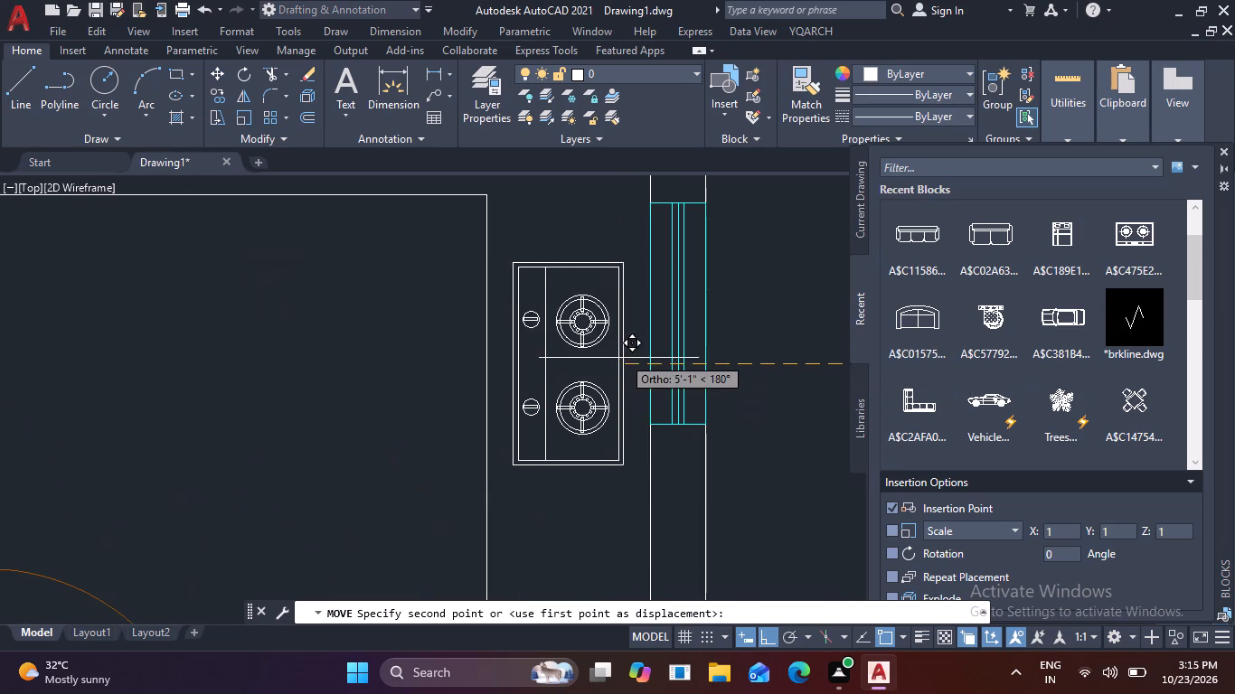
left_click(637, 359)
key("Escape")
Scale the stove up freehand from its east edge's midpoint so it nearly fills the counter's depth.
left_click(627, 479)
left_click(579, 427)
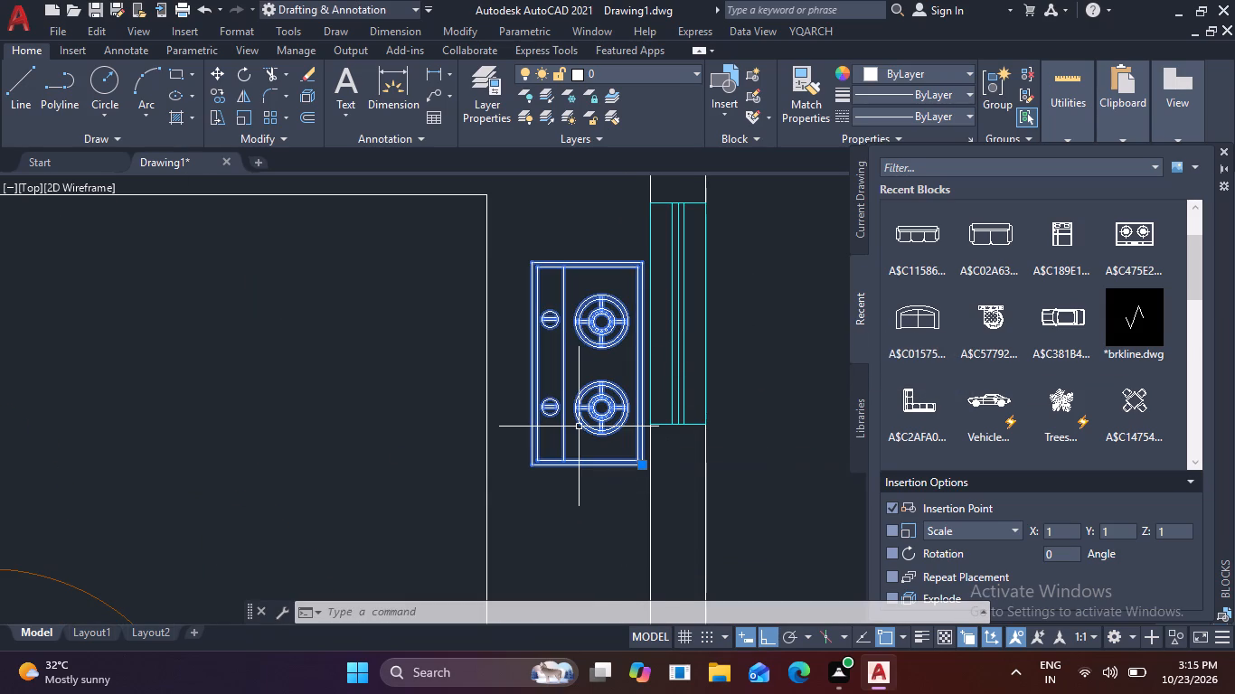
type("SCC")
key("BackSpace")
key("space")
scroll(630, 358, "up", 1)
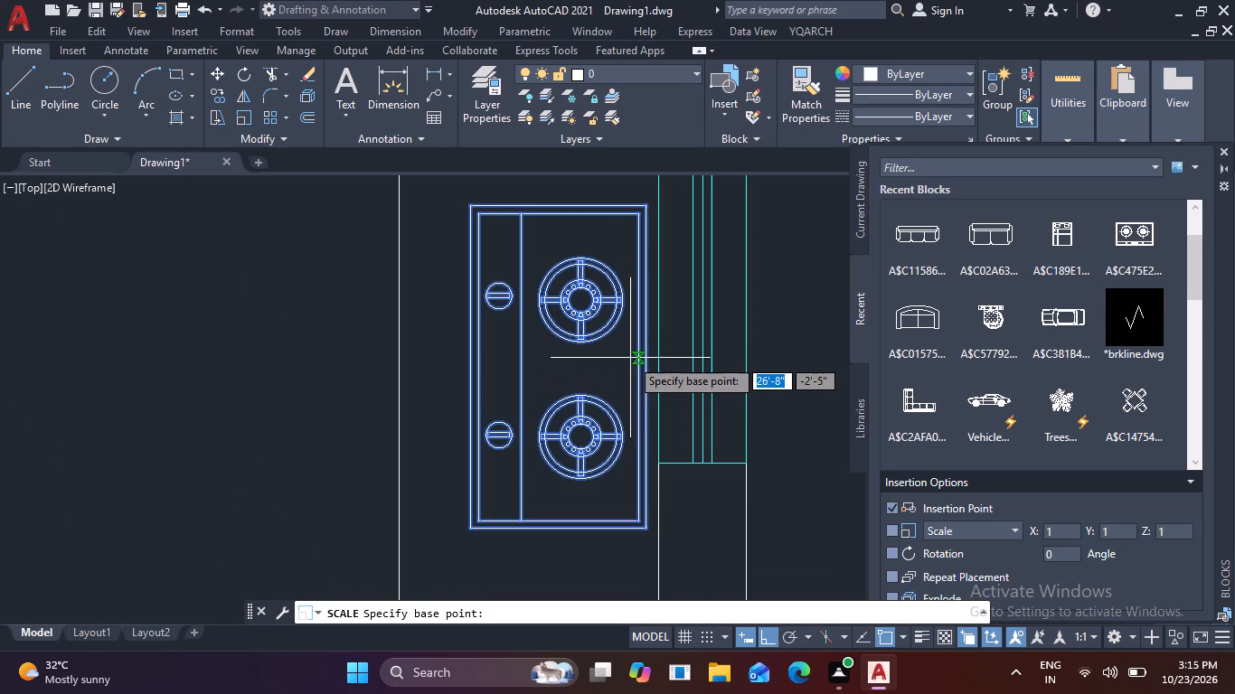
left_click(645, 367)
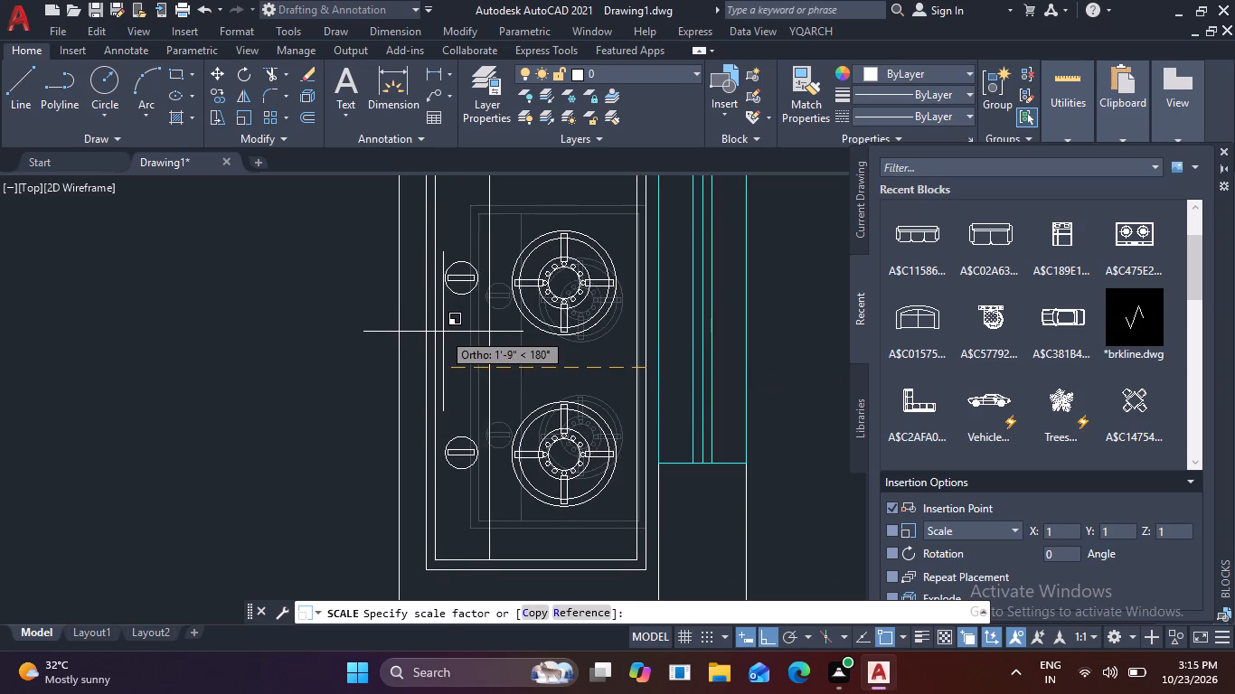
left_click(444, 332)
scroll(490, 349, "down", 3)
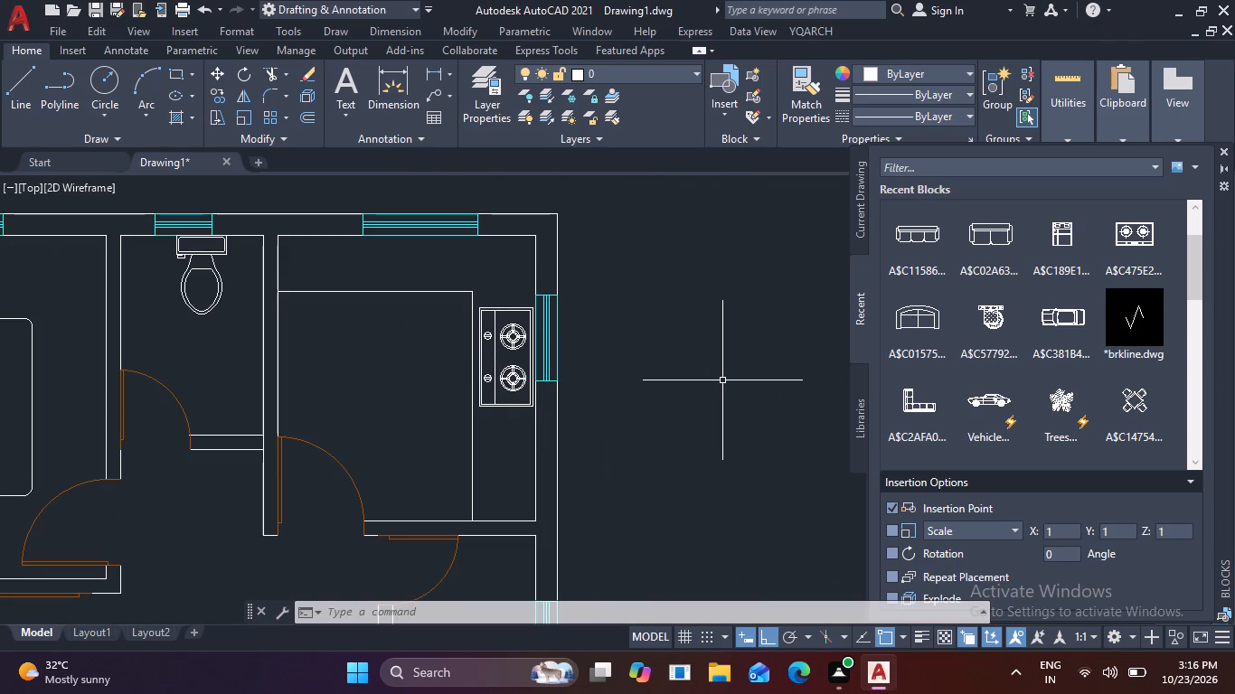
key("Escape")
key("Escape")
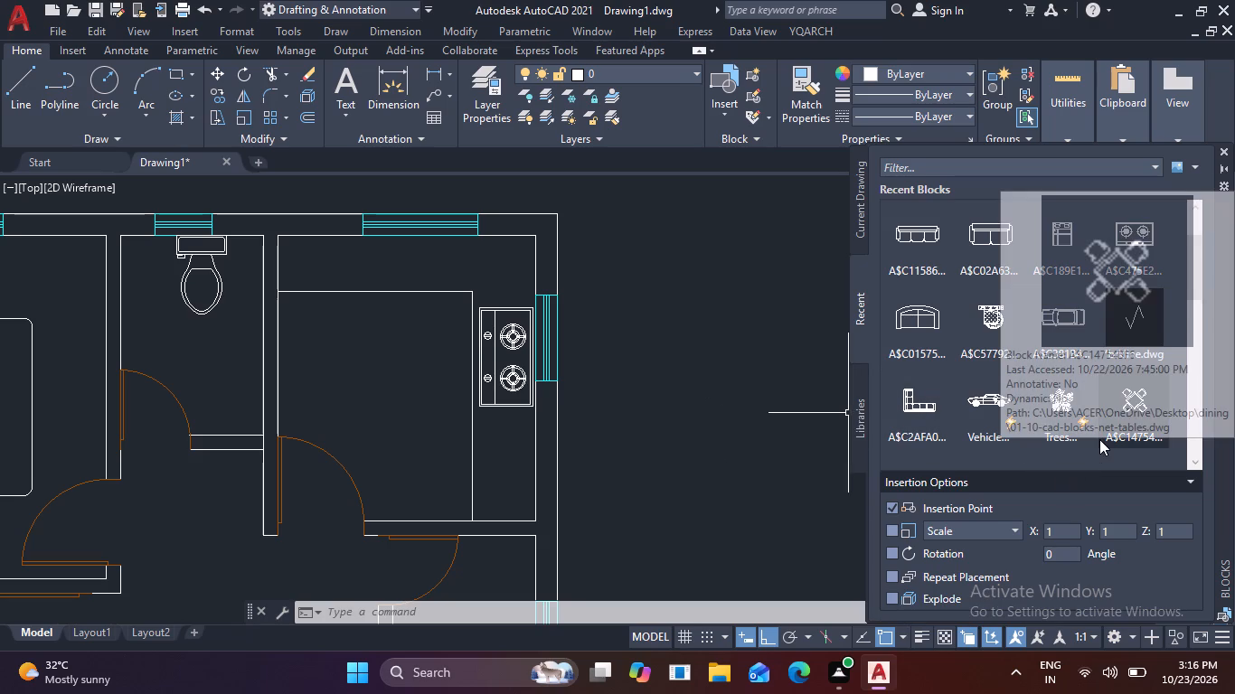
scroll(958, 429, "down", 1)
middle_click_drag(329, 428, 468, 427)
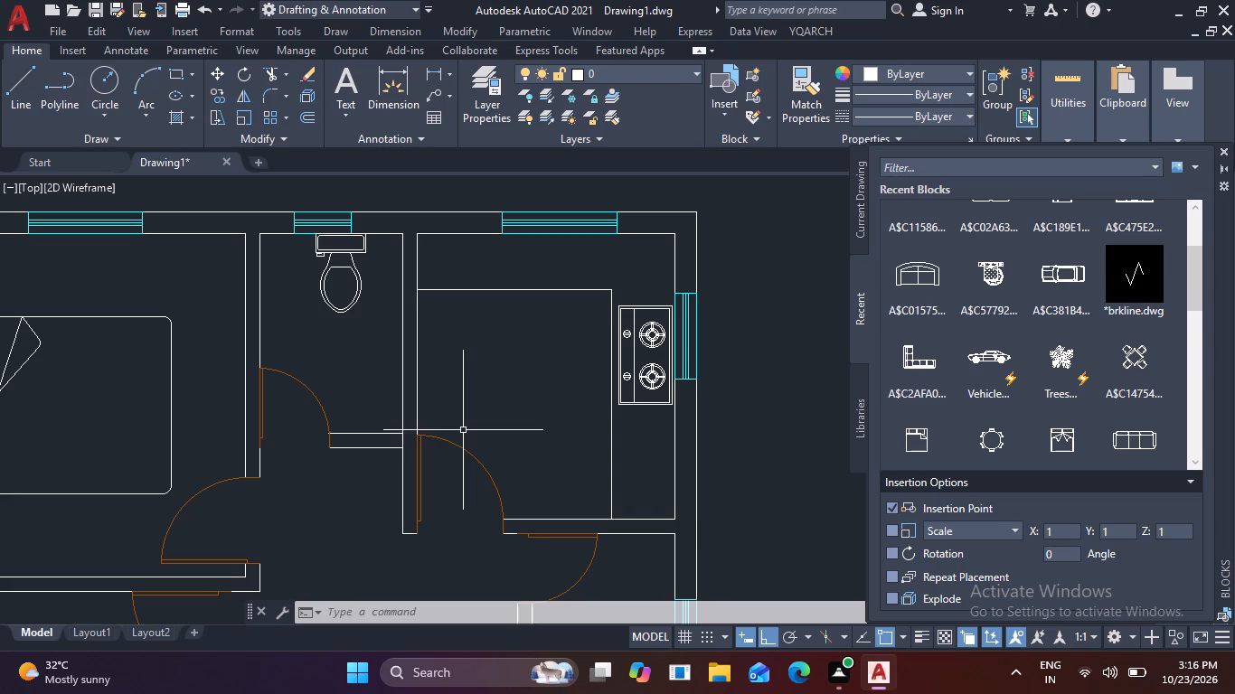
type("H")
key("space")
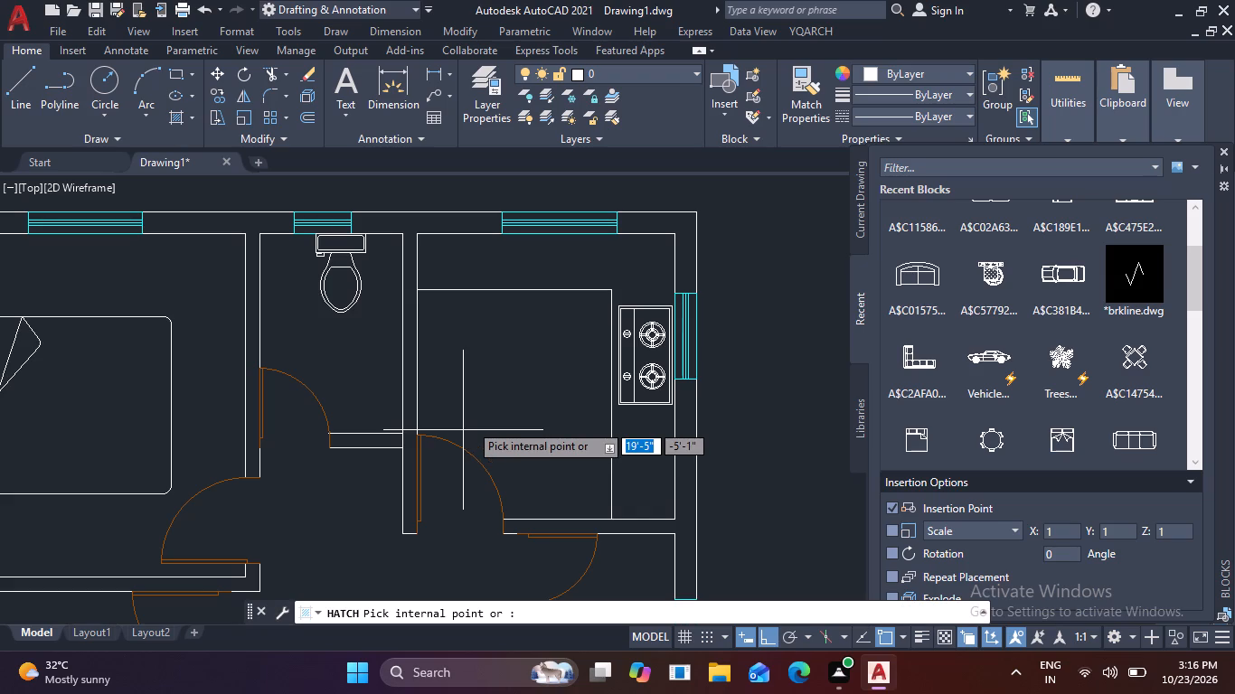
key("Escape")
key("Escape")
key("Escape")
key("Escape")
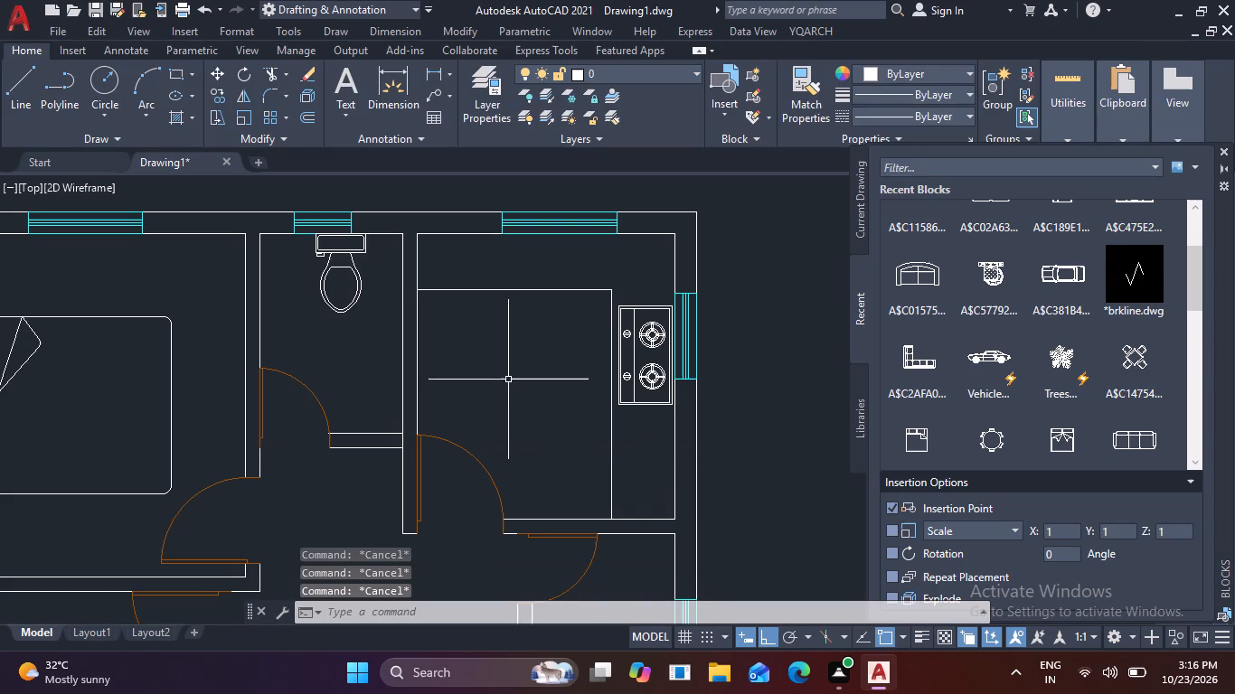
Start a hatch and look through the available hatch patterns for a floor tile pattern.
key("h")
key("space")
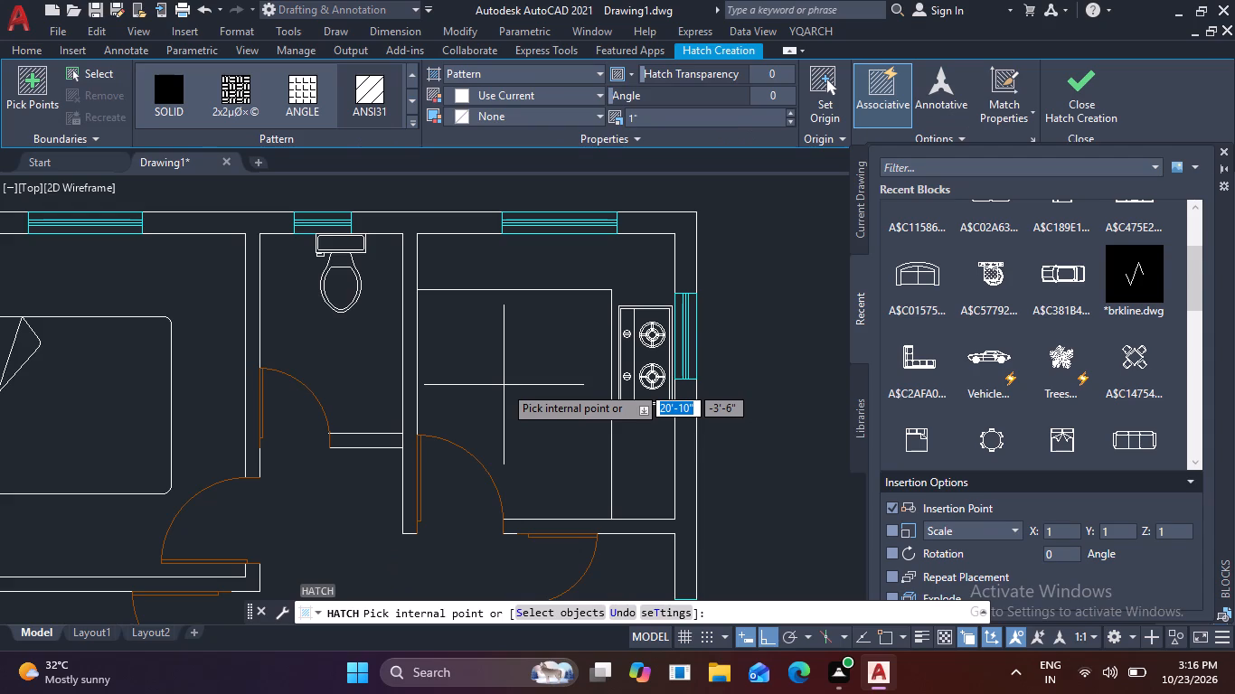
left_click(412, 125)
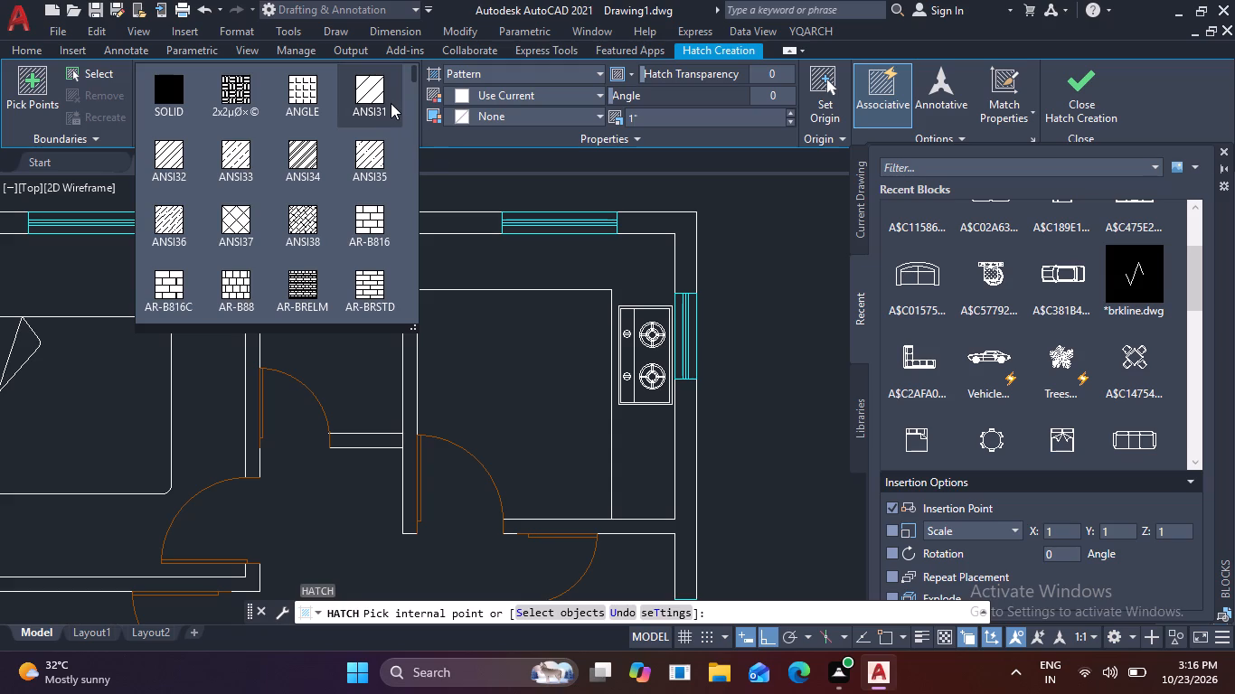
scroll(357, 139, "down", 2)
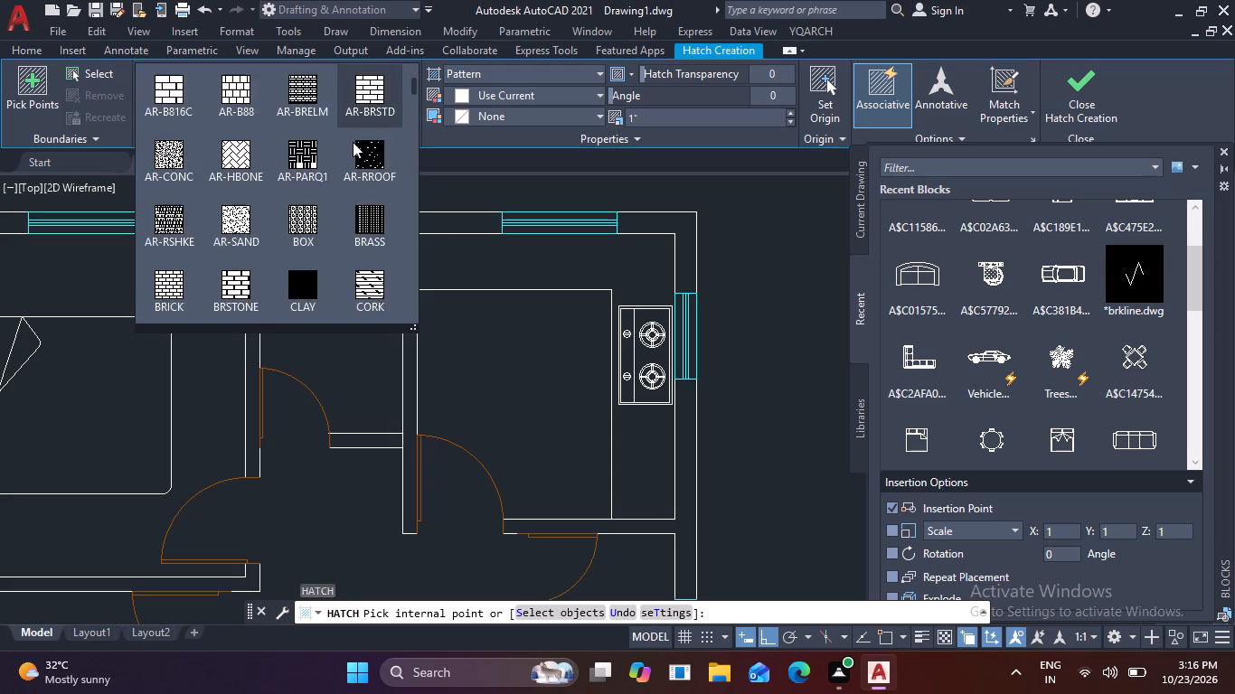
scroll(353, 142, "down", 2)
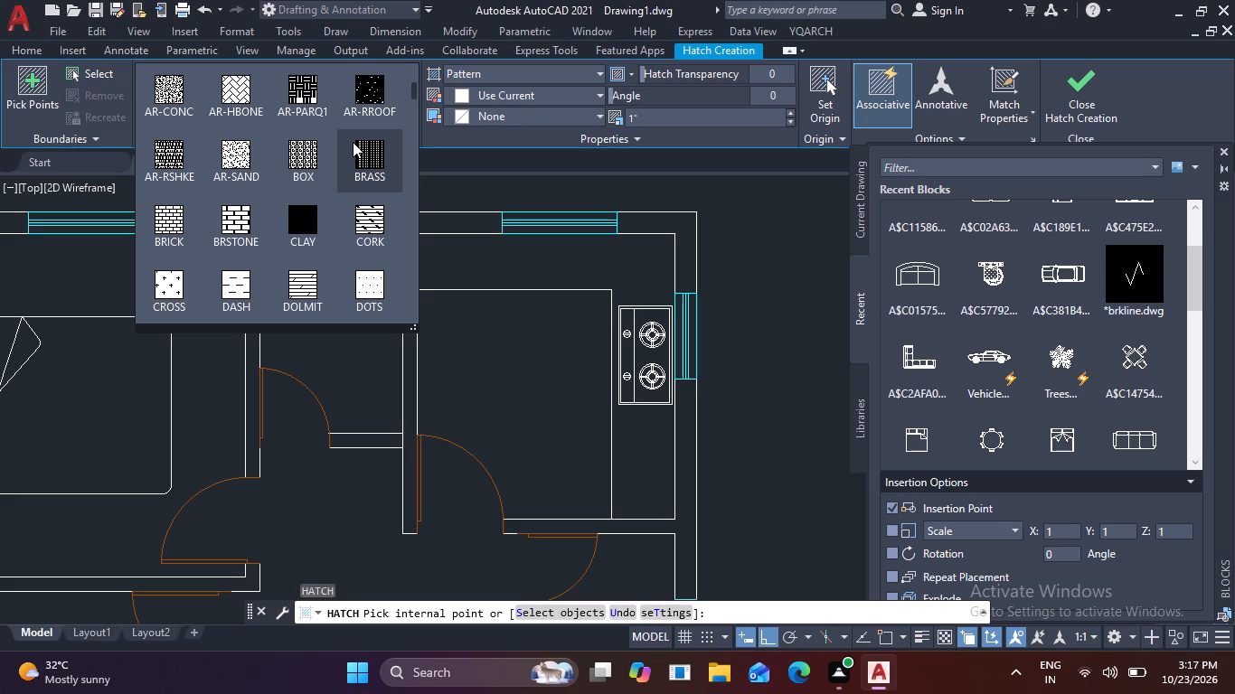
scroll(318, 161, "down", 1)
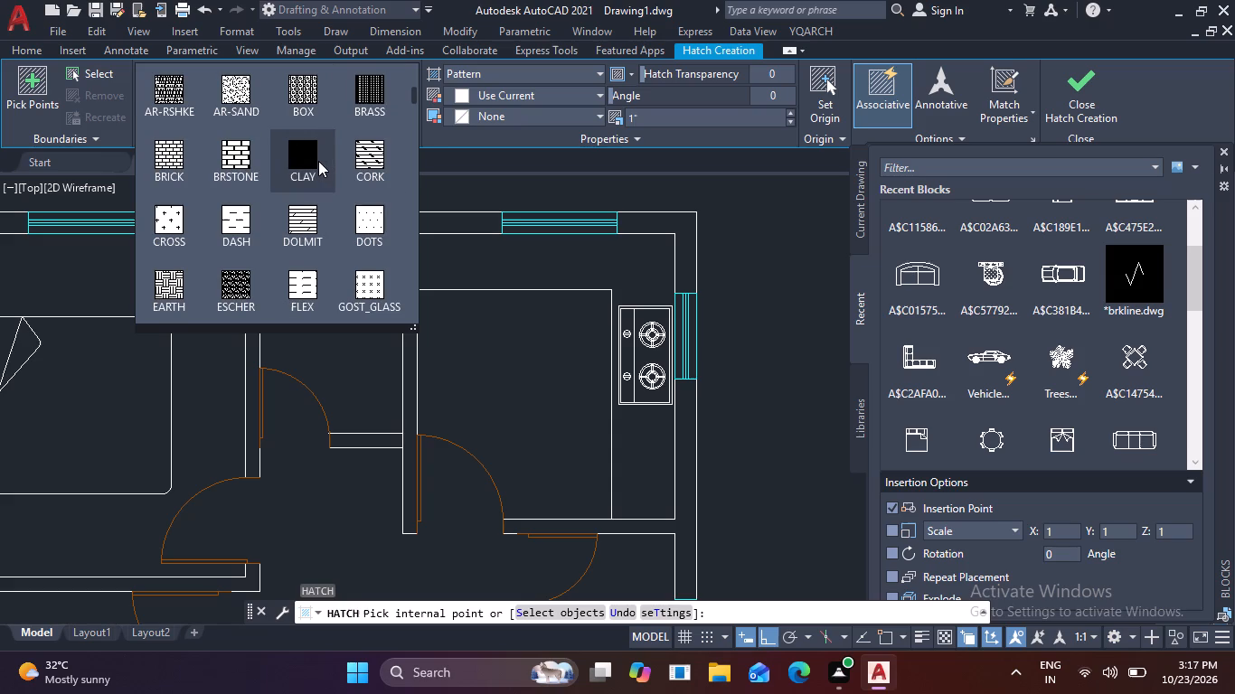
scroll(318, 161, "up", 19)
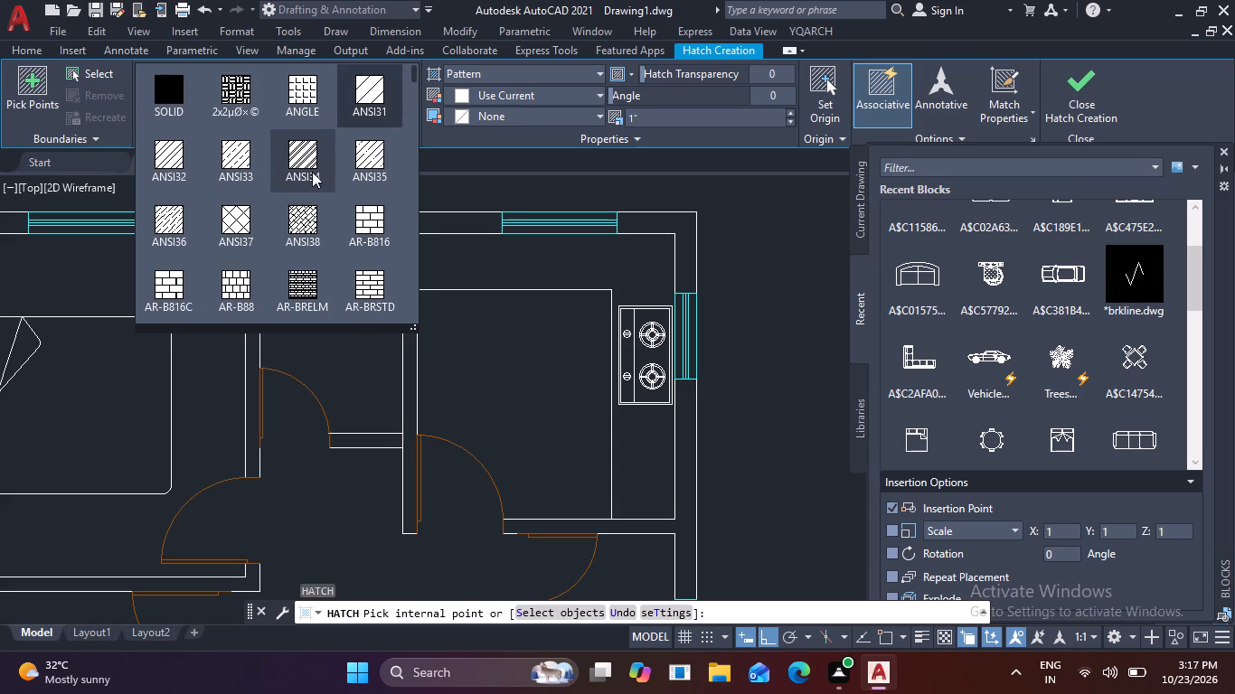
scroll(310, 175, "down", 5)
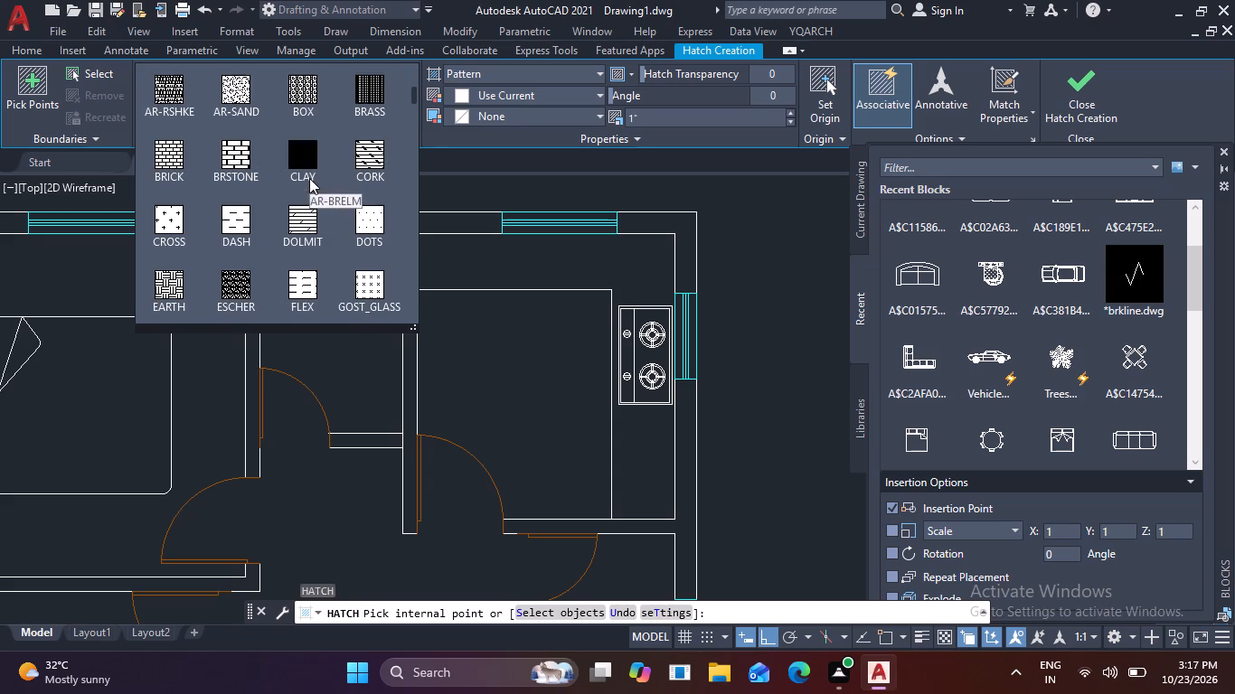
scroll(309, 178, "down", 3)
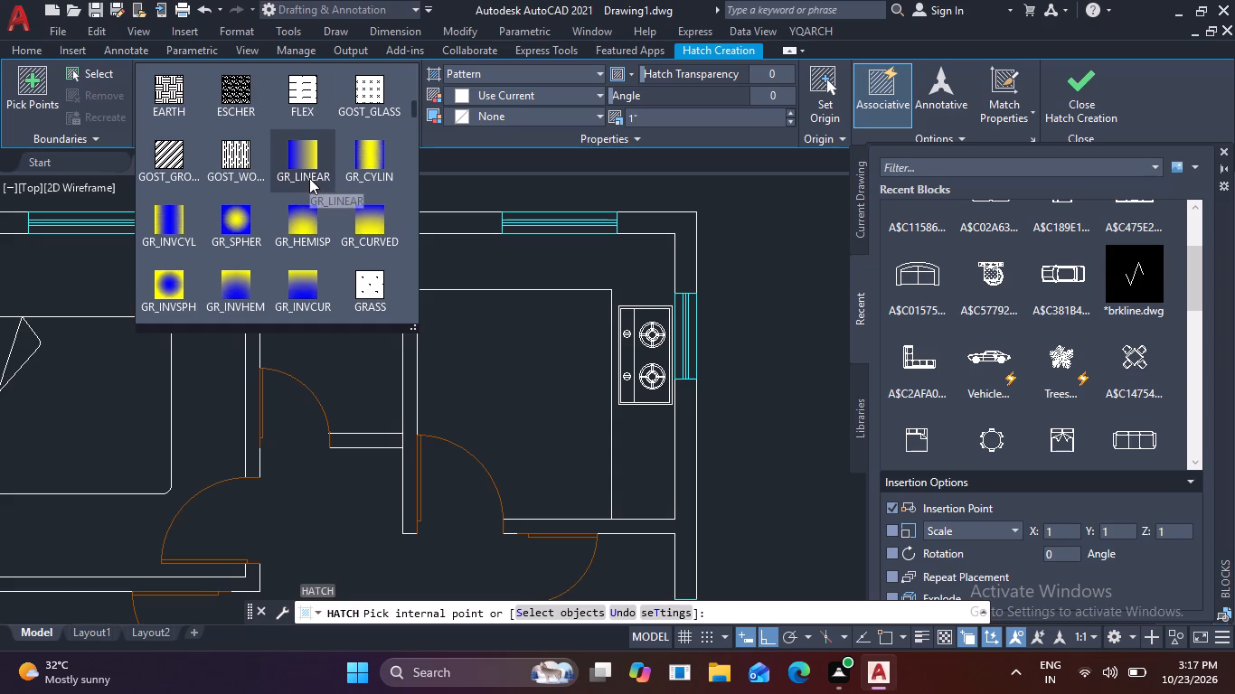
scroll(309, 178, "down", 4)
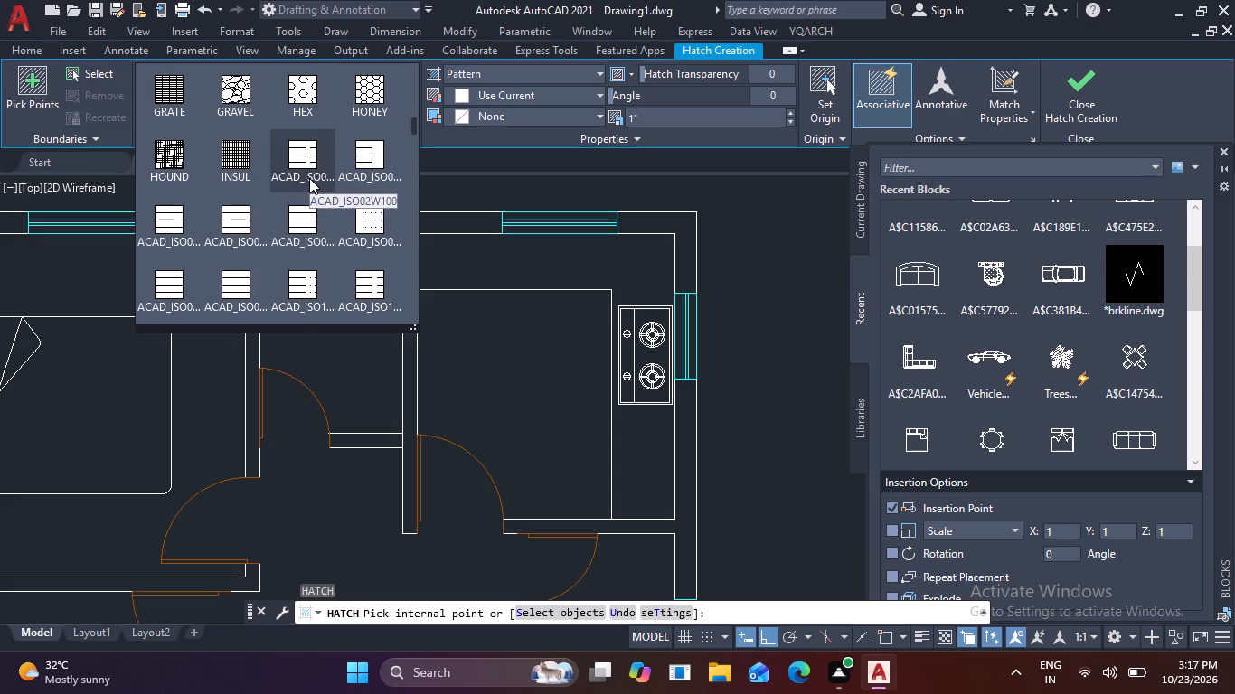
scroll(309, 178, "down", 4)
scroll(309, 178, "up", 12)
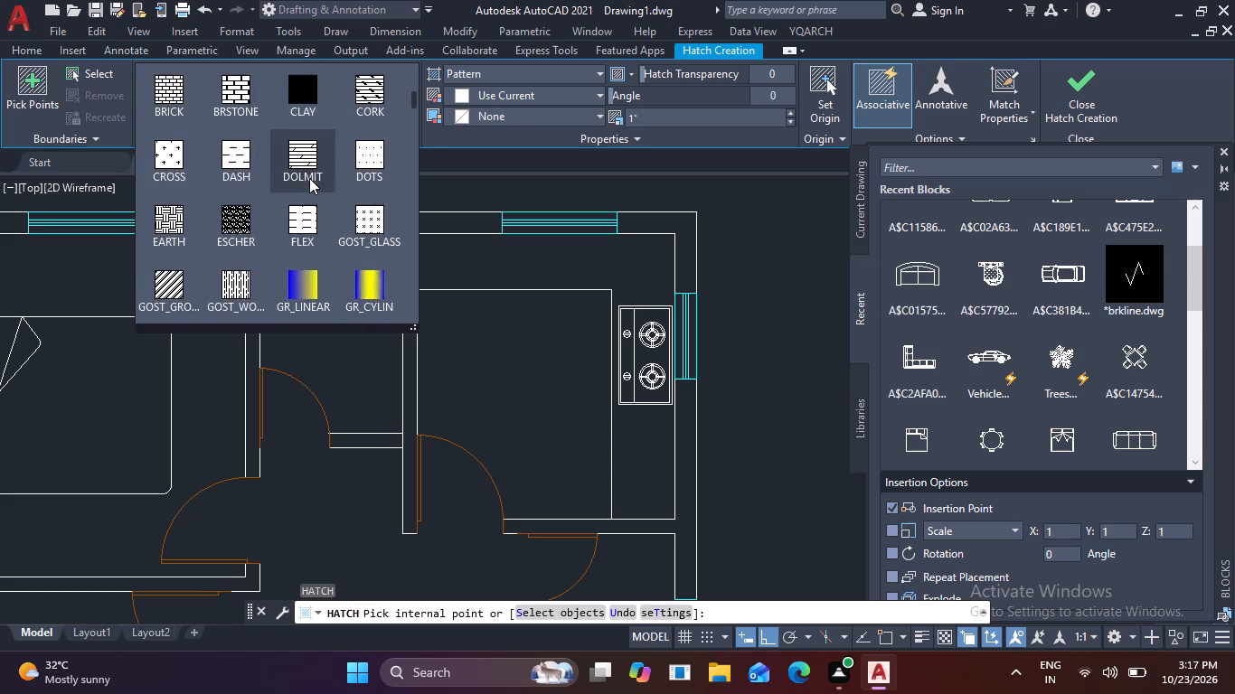
scroll(309, 178, "down", 6)
scroll(309, 178, "up", 7)
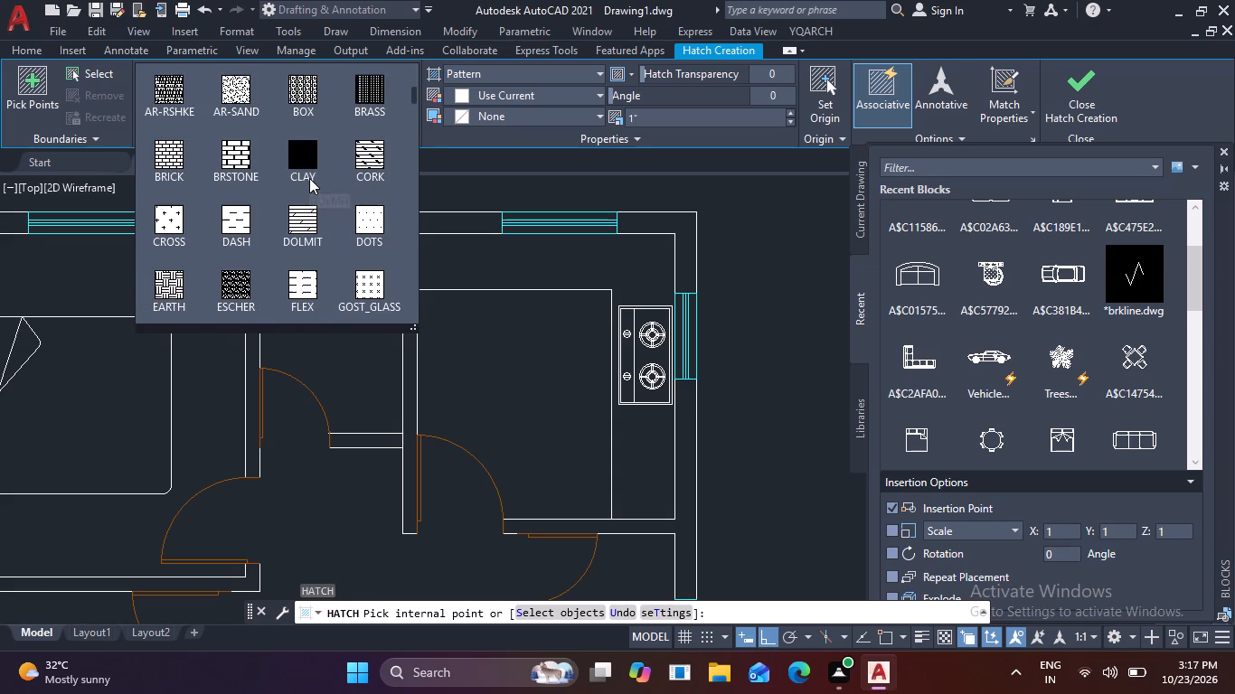
scroll(309, 178, "up", 4)
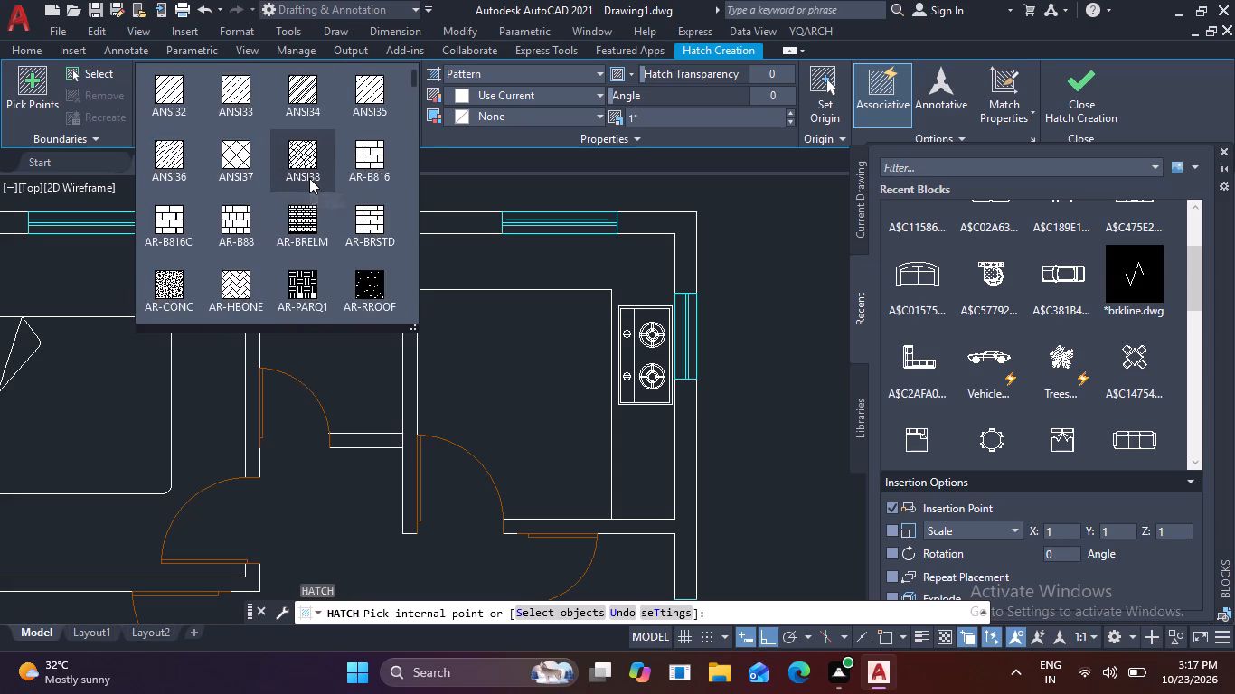
scroll(309, 178, "up", 1)
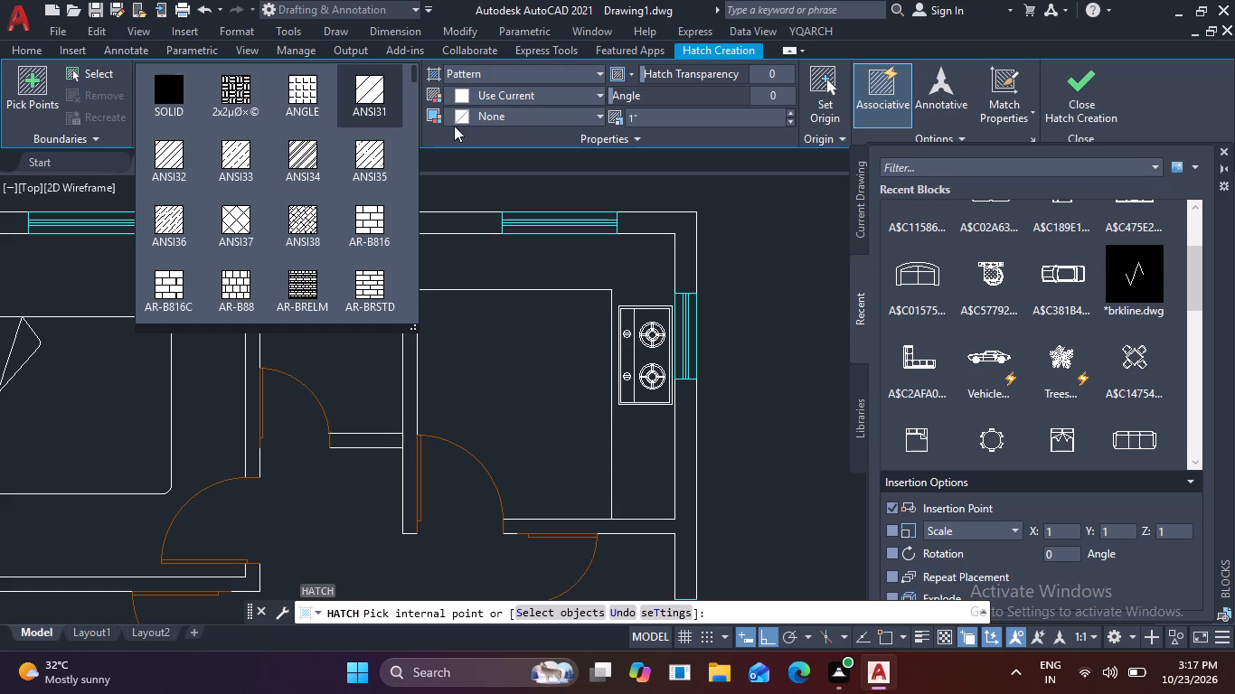
Hatch the north toilet's floor with the ANGLE pattern in colour 122,175,223 at scale 20.
left_click(602, 94)
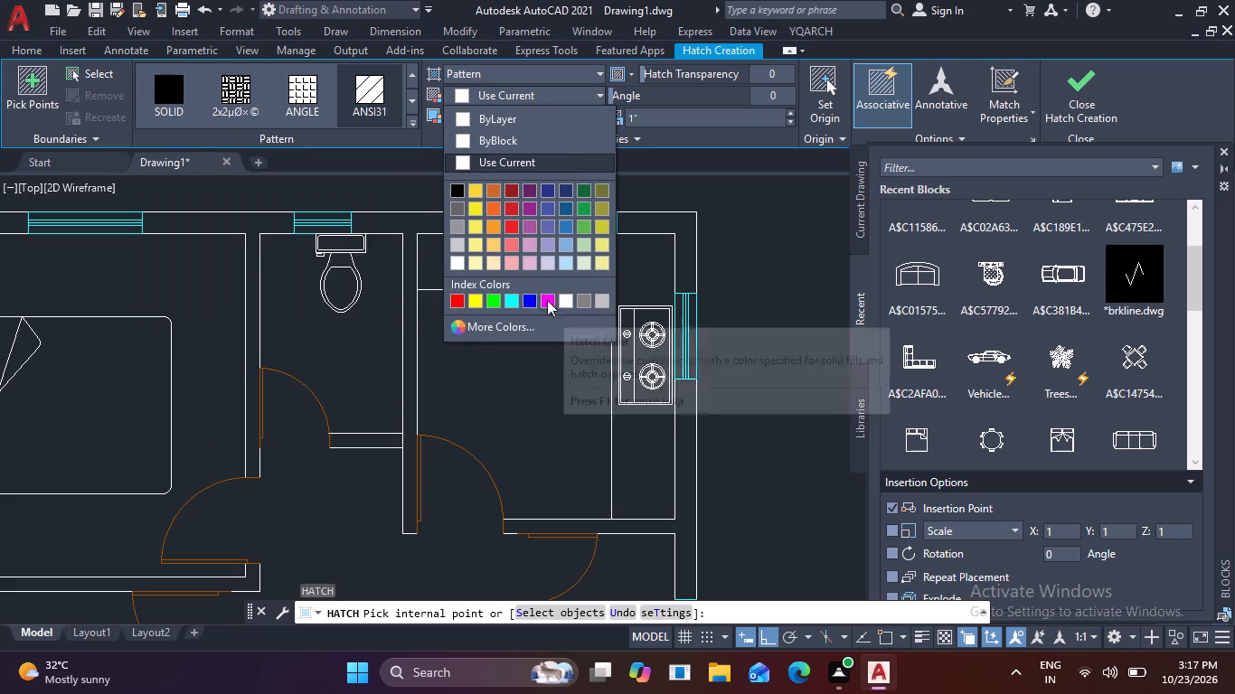
left_click(571, 248)
left_click(313, 91)
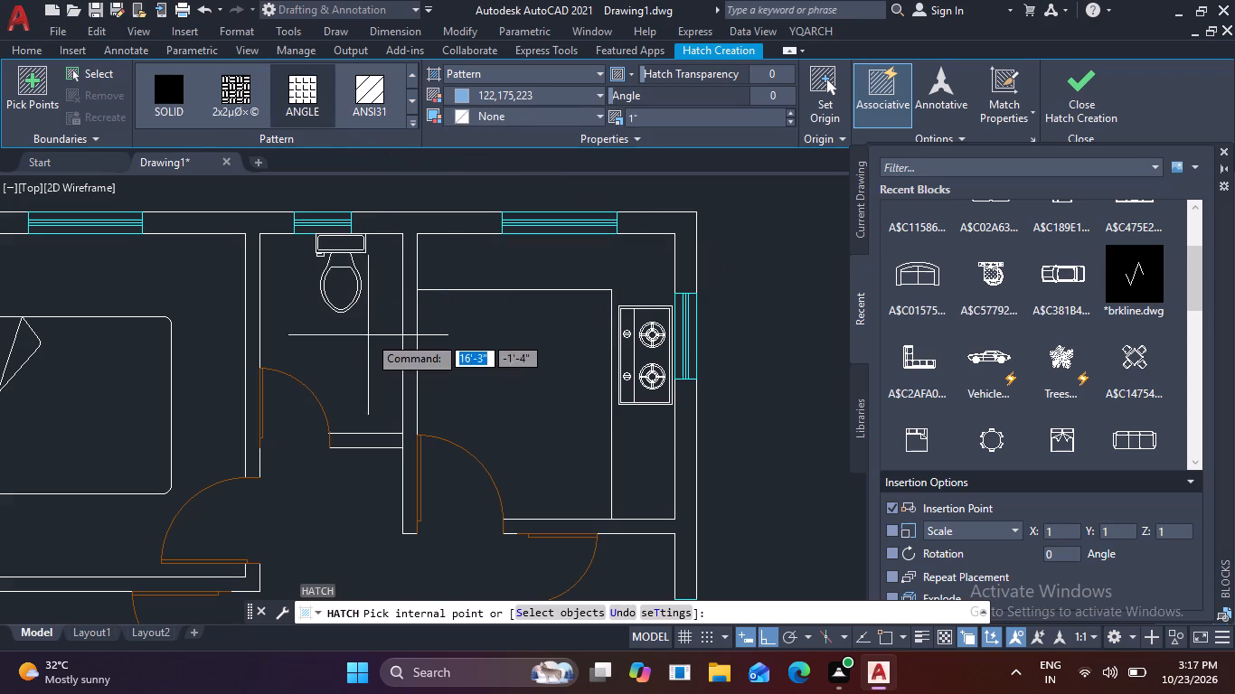
left_click(306, 92)
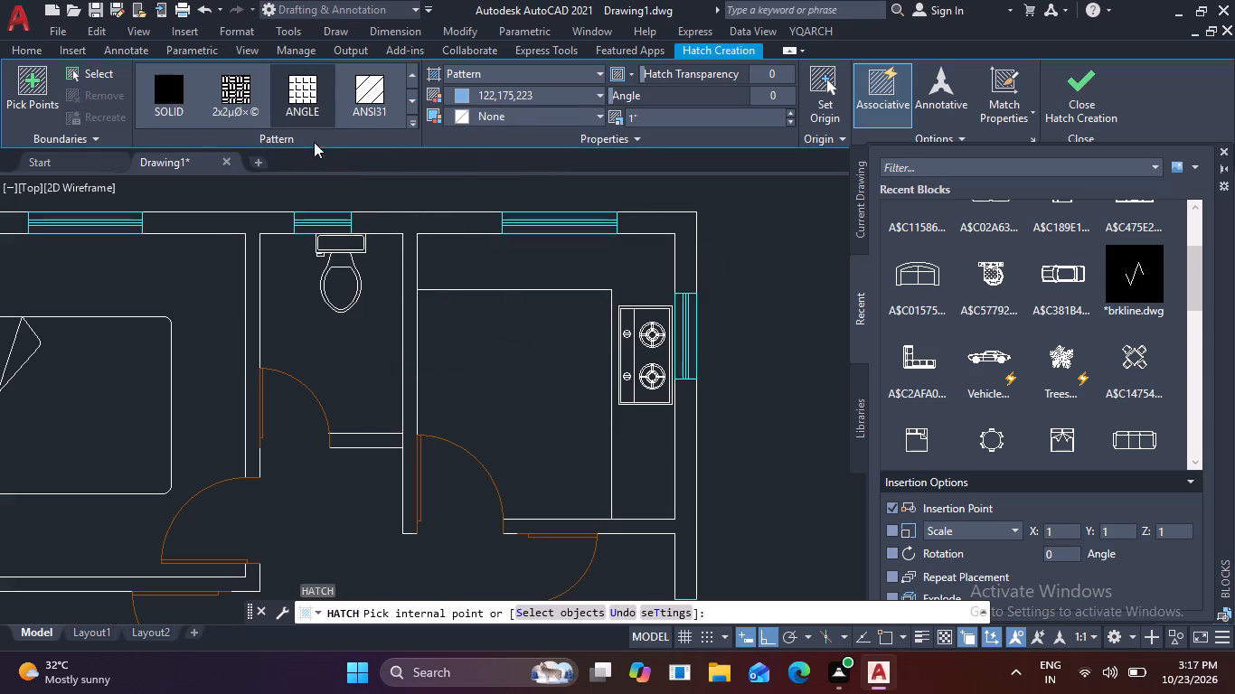
left_click(301, 89)
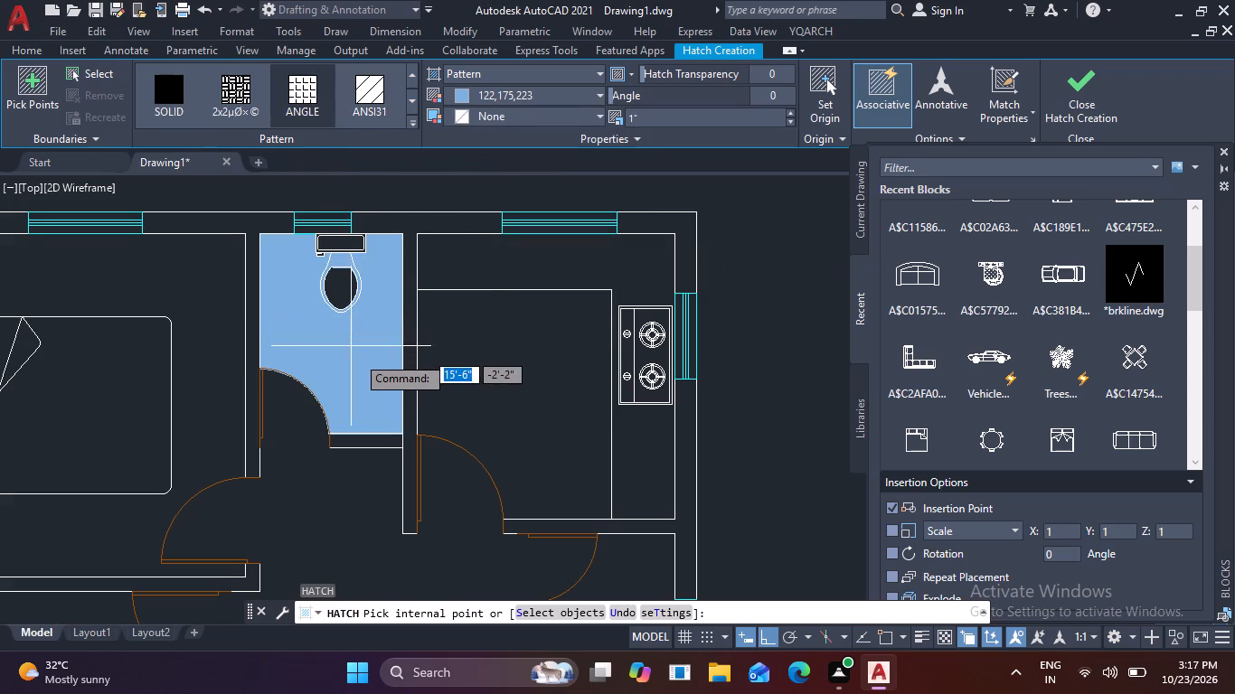
left_click(356, 356)
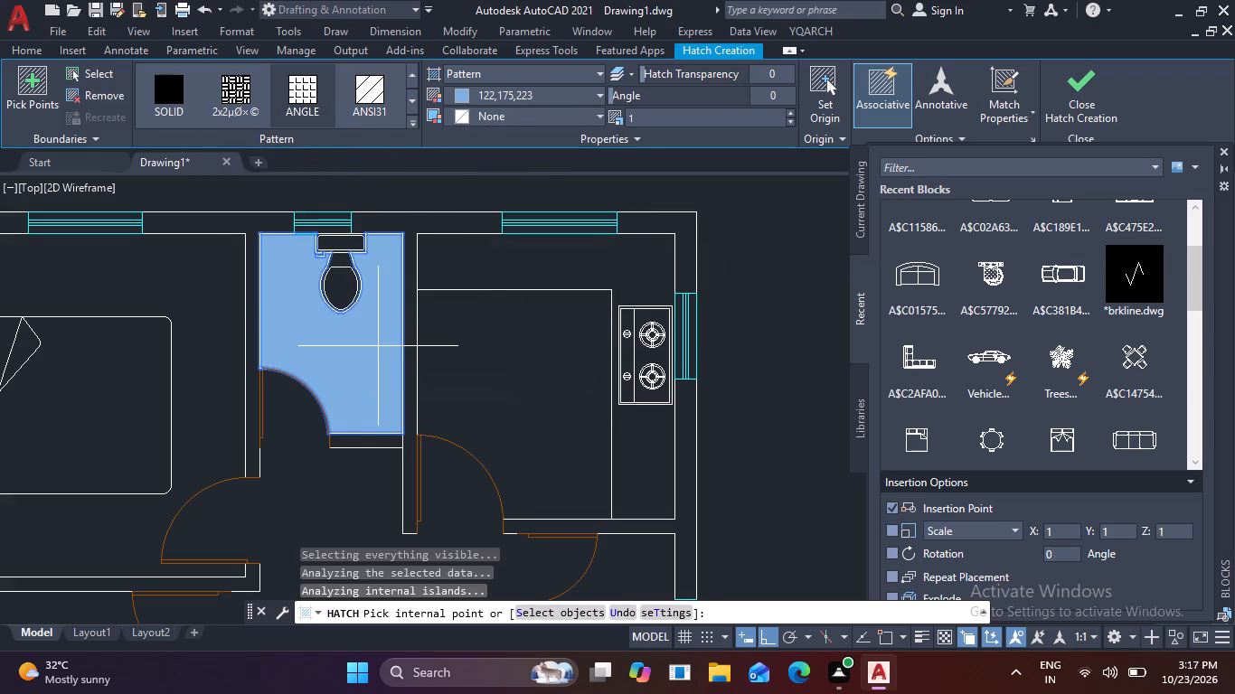
left_click(683, 118)
key("BackSpace")
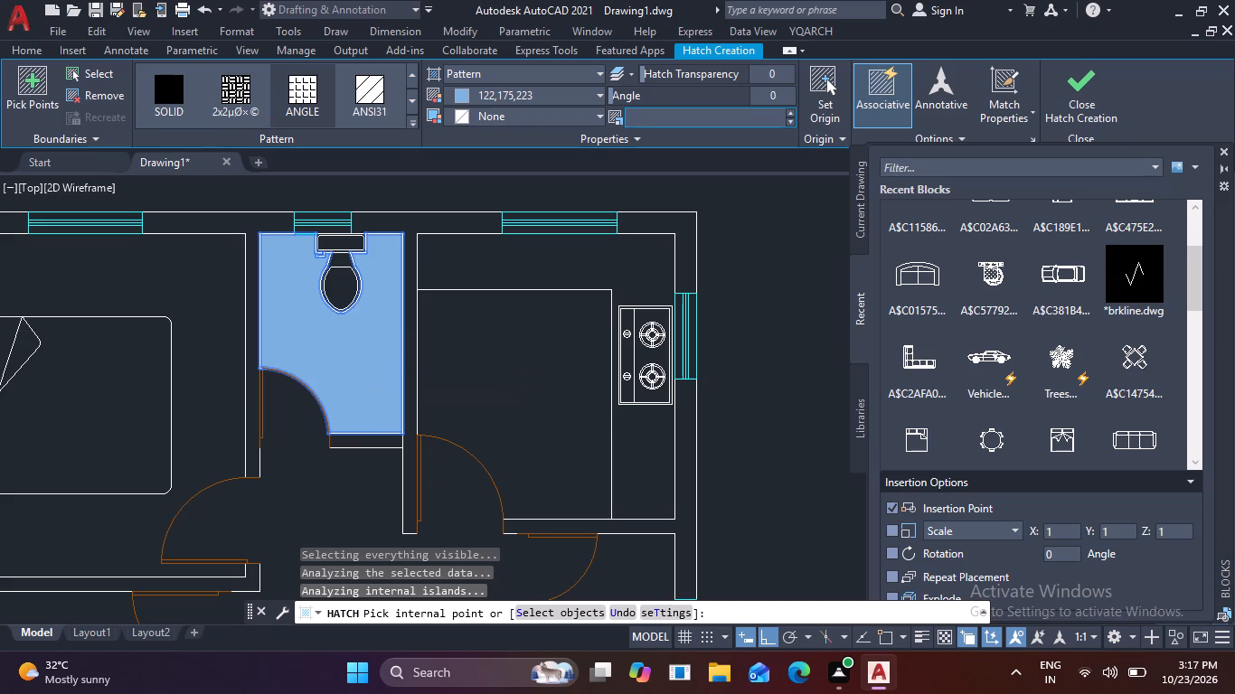
type("20")
key("Return")
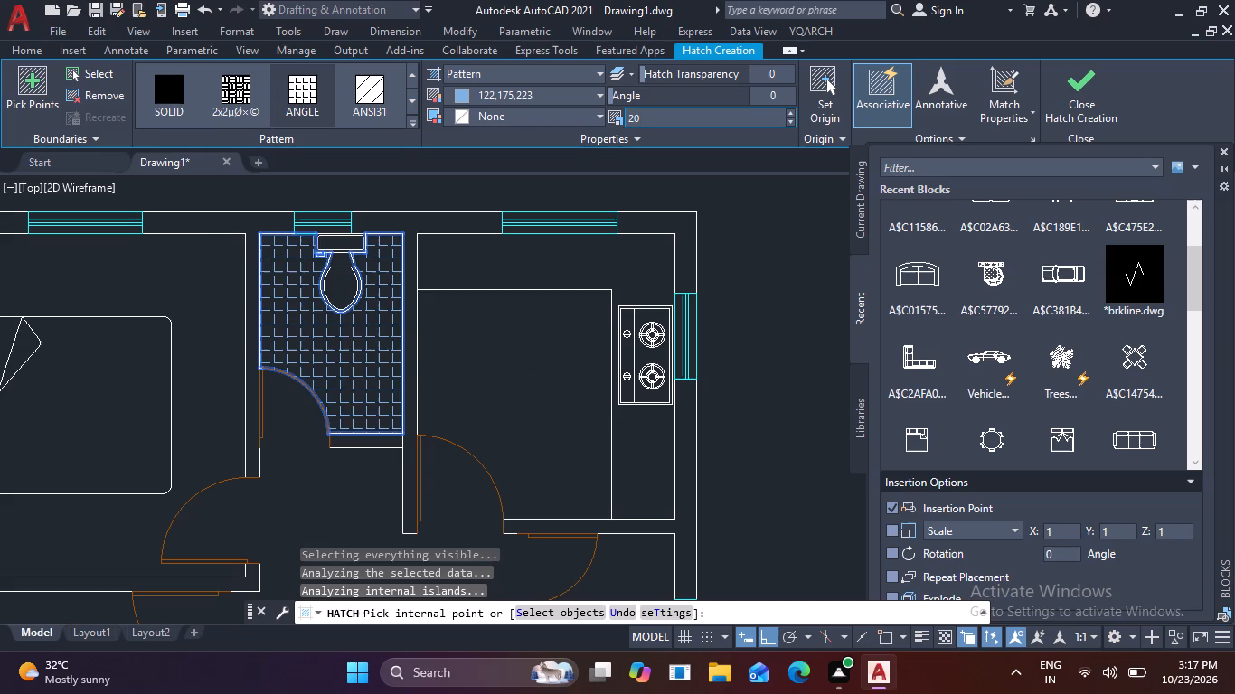
Hatch the east toilet's floor with the same blue ANGLE pattern at scale 20 and finish the hatch.
scroll(573, 145, "down", 2)
scroll(542, 269, "down", 3)
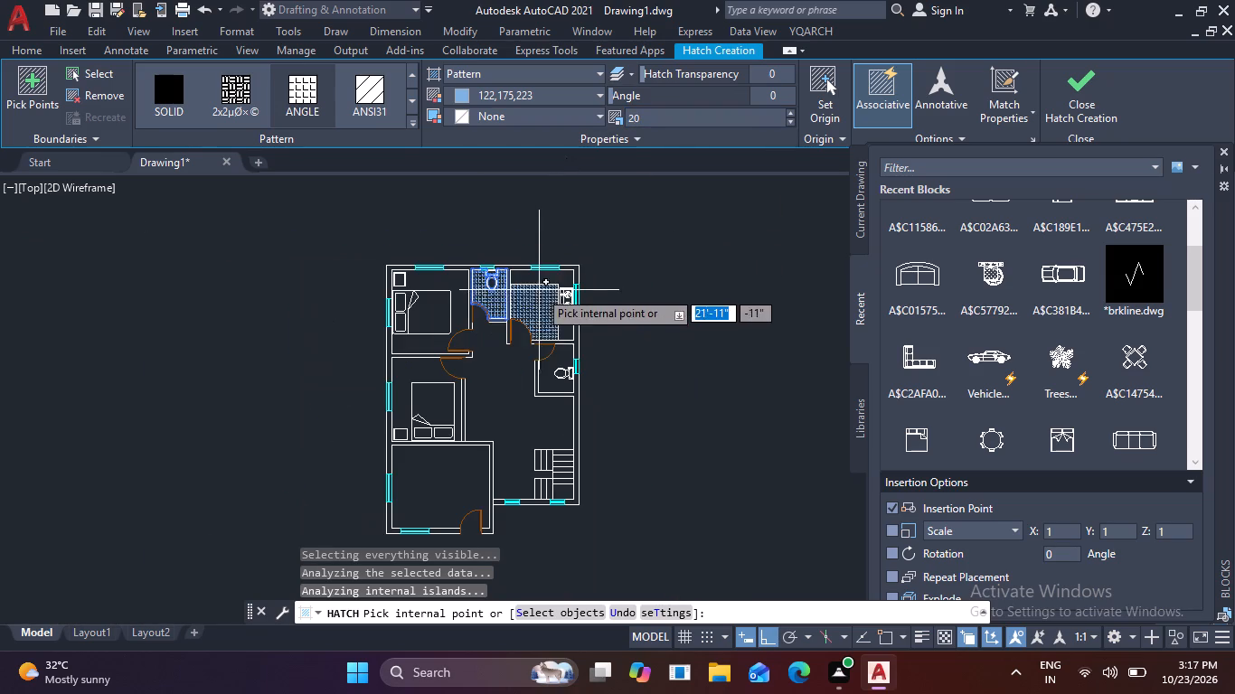
left_click(555, 370)
left_click(733, 344)
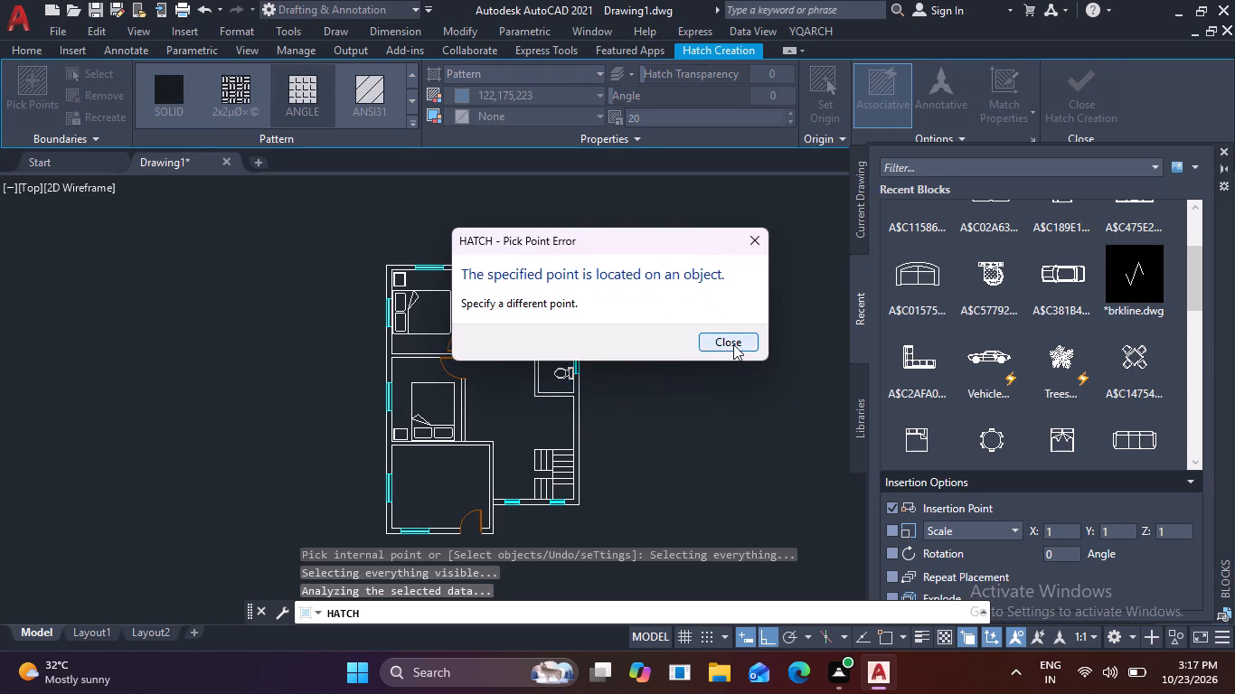
scroll(578, 353, "up", 2)
left_click(533, 350)
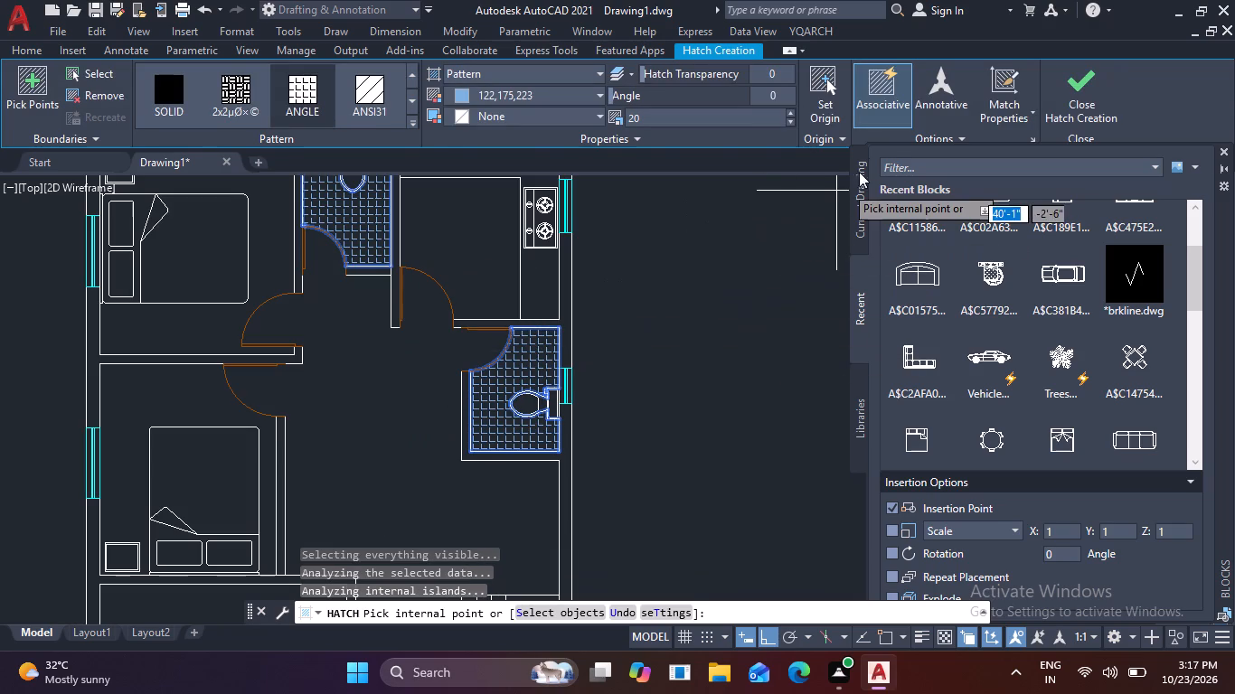
left_click(1105, 100)
scroll(554, 323, "down", 2)
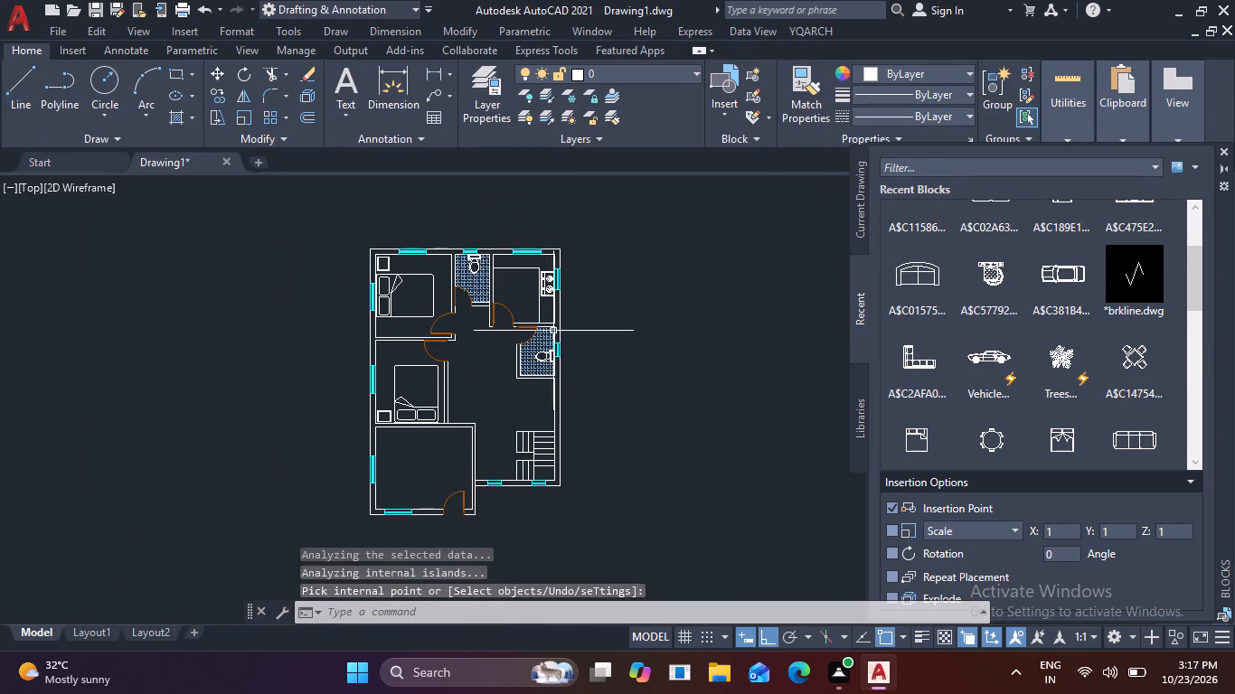
key("Escape")
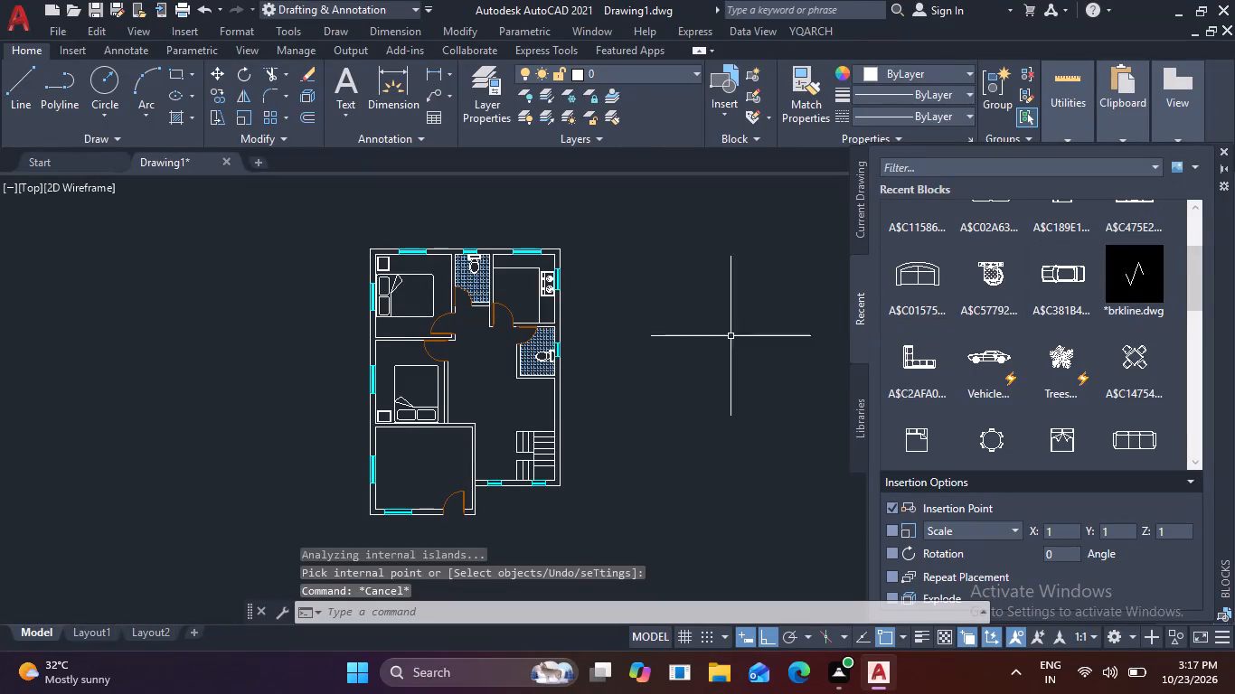
key("Escape")
key("Escape")
key("Escape")
key("Escape")
key("Escape")
key("Escape")
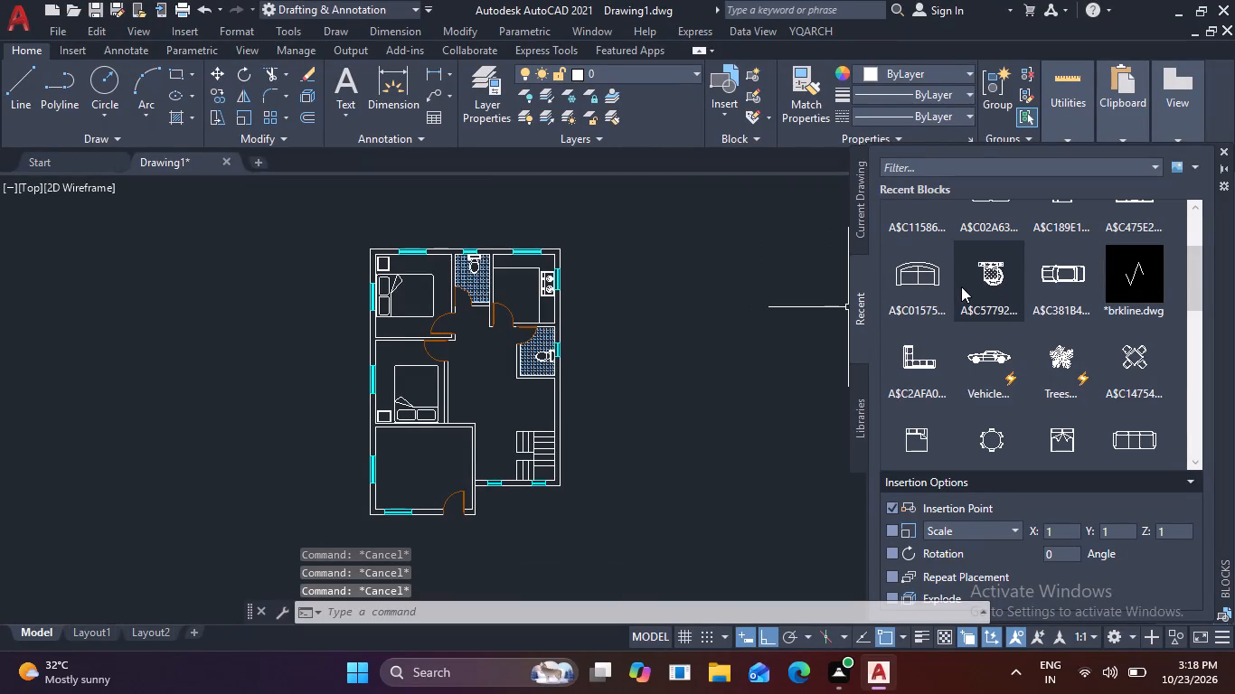
Insert the rectangular eight-chair dining table block A$C4C060 from the recent blocks into the empty space east of the plan.
scroll(961, 286, "down", 3)
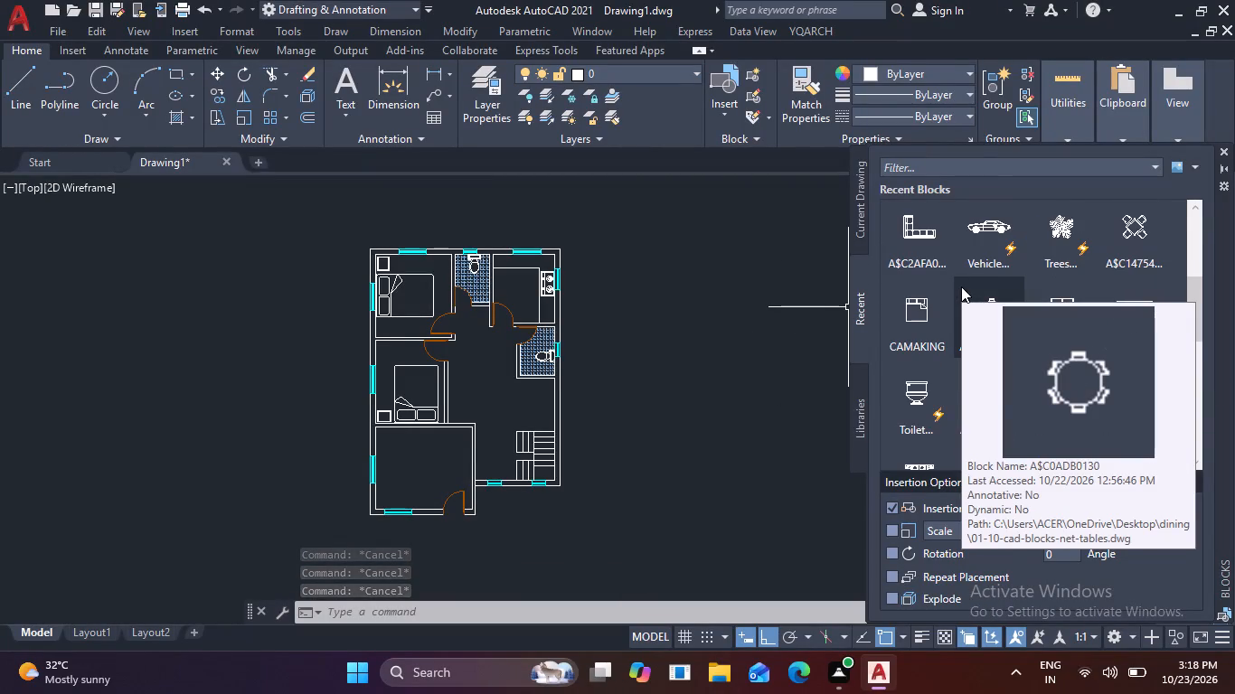
scroll(961, 286, "down", 1)
scroll(963, 300, "up", 9)
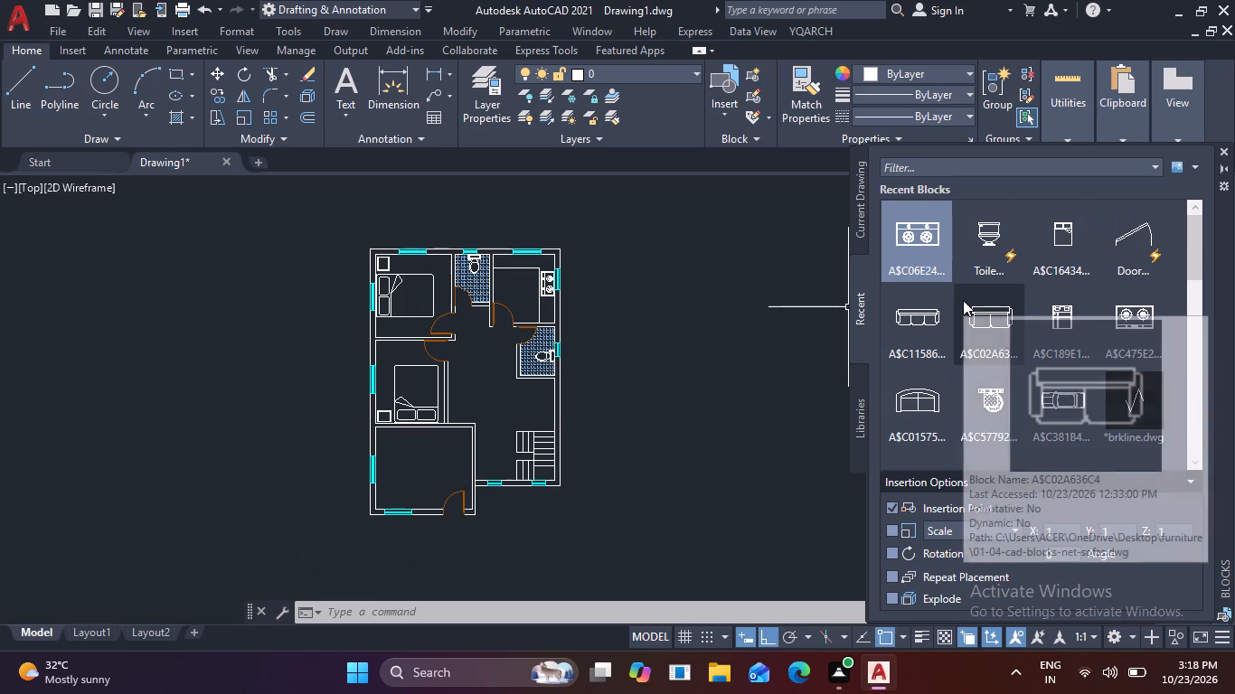
scroll(963, 300, "up", 3)
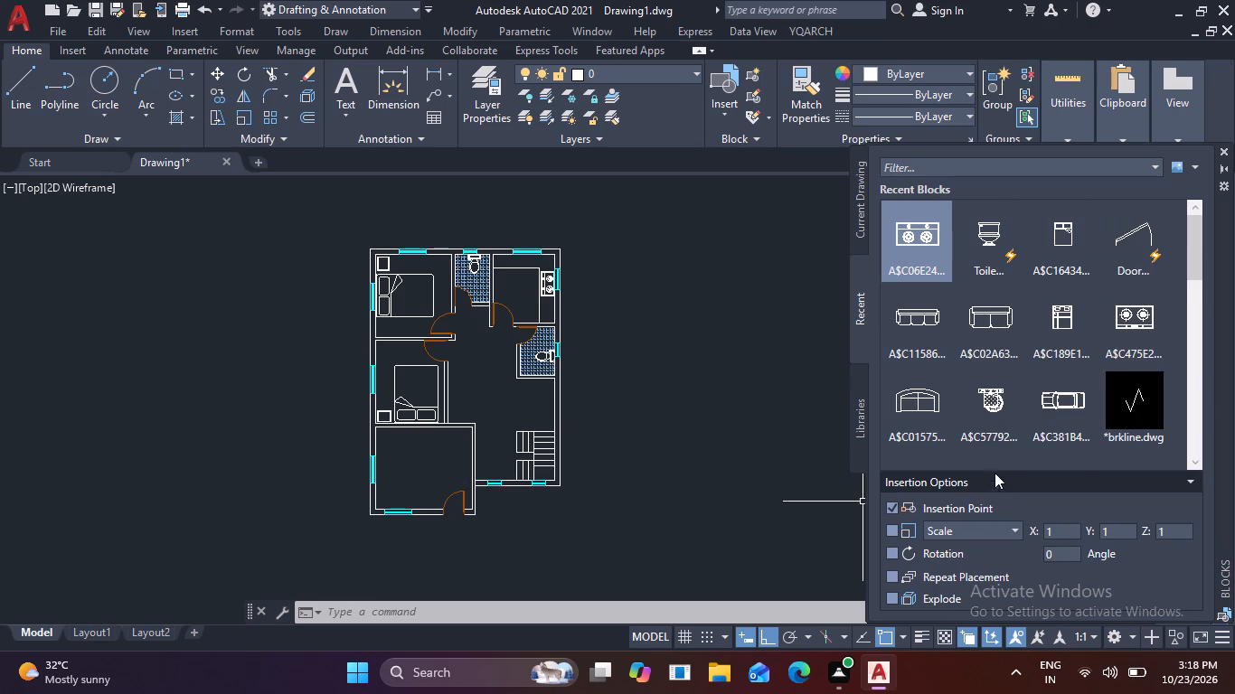
scroll(1005, 430, "down", 3)
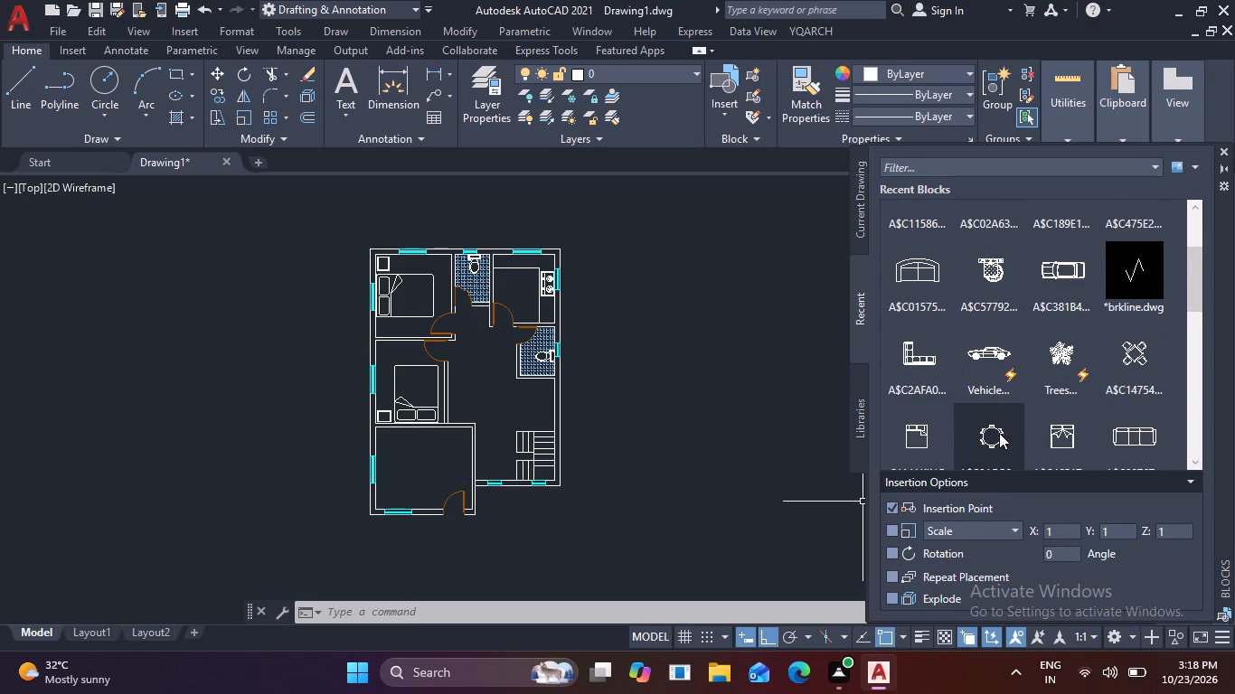
scroll(1004, 414, "down", 2)
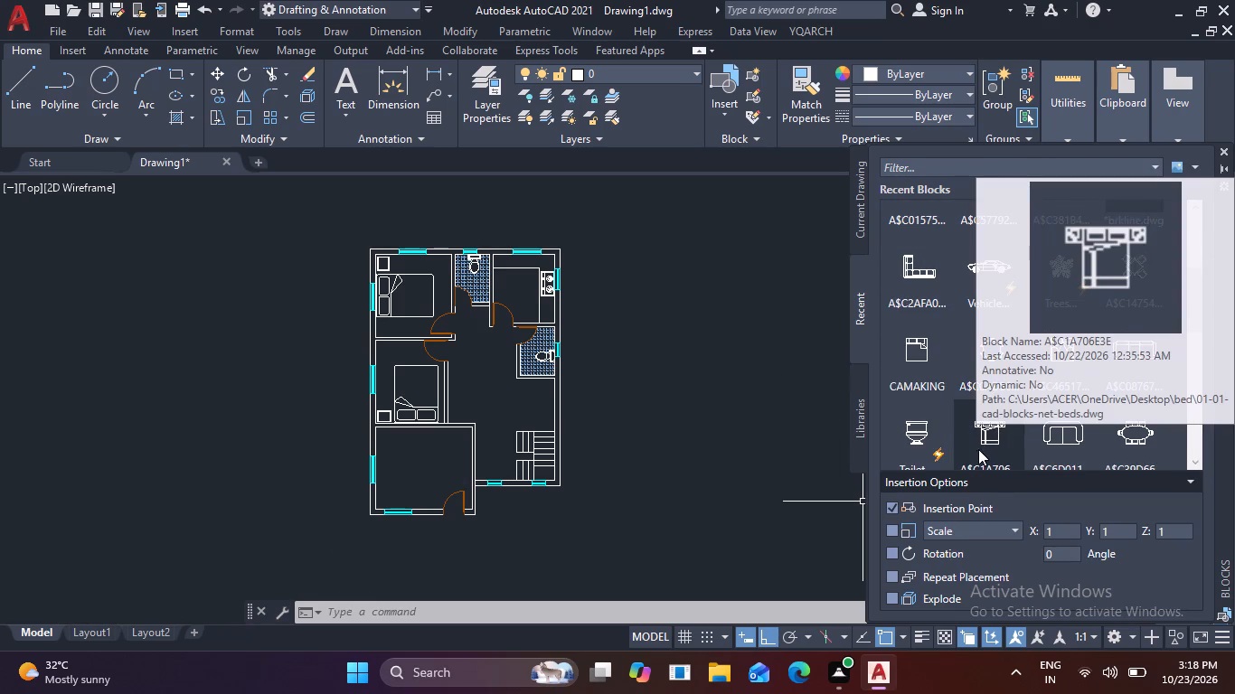
scroll(995, 432, "down", 2)
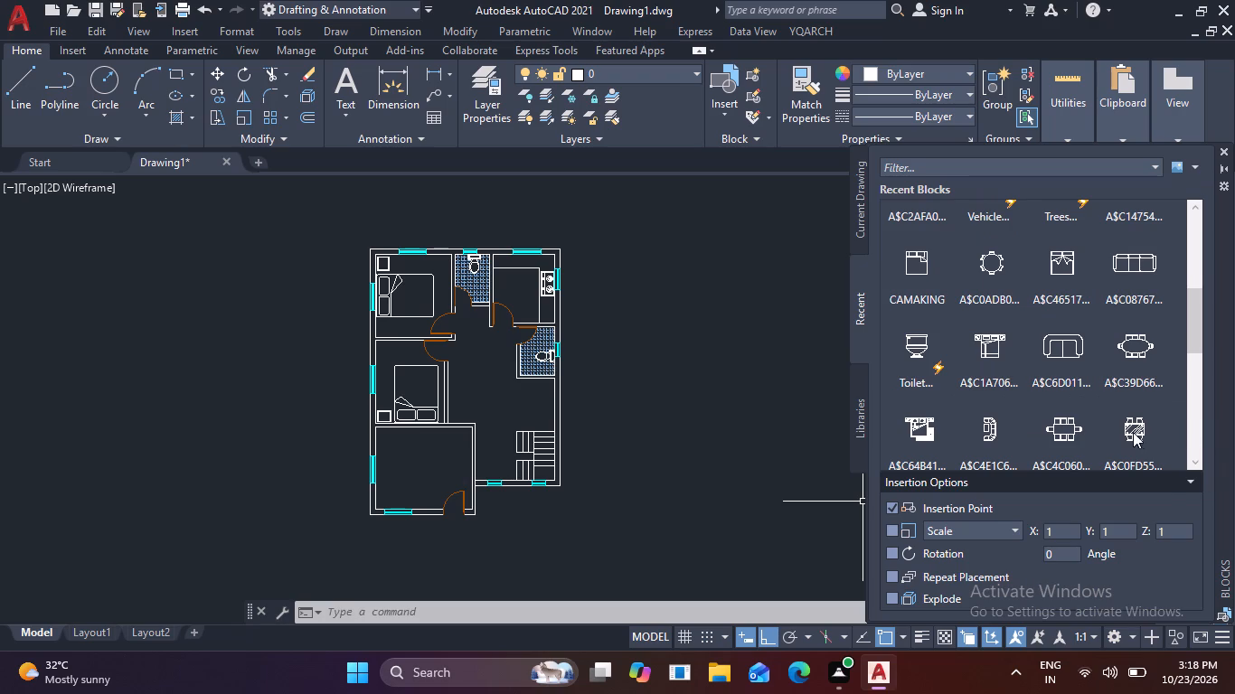
left_click_drag(1070, 429, 702, 361)
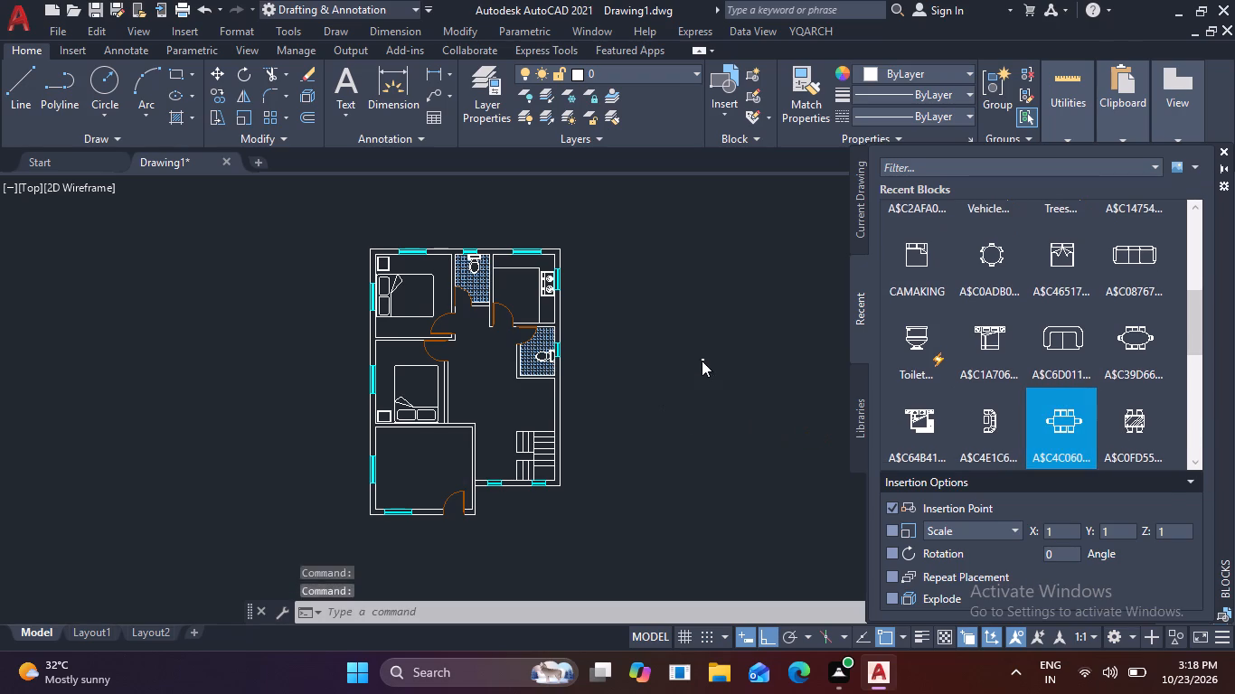
Scale the tiny dining table block up freehand from a point on it, outside the plan's east wall.
left_click_drag(731, 361, 721, 358)
left_click(693, 333)
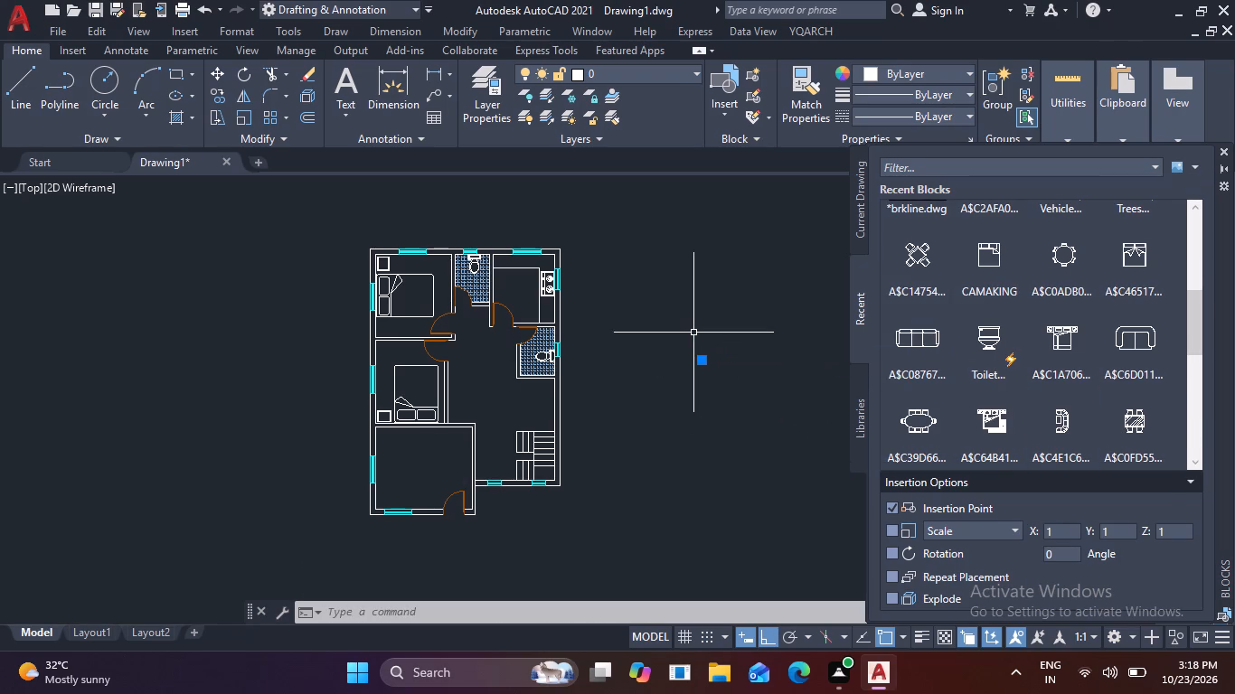
key("s")
key("c")
key("space")
scroll(712, 373, "up", 2)
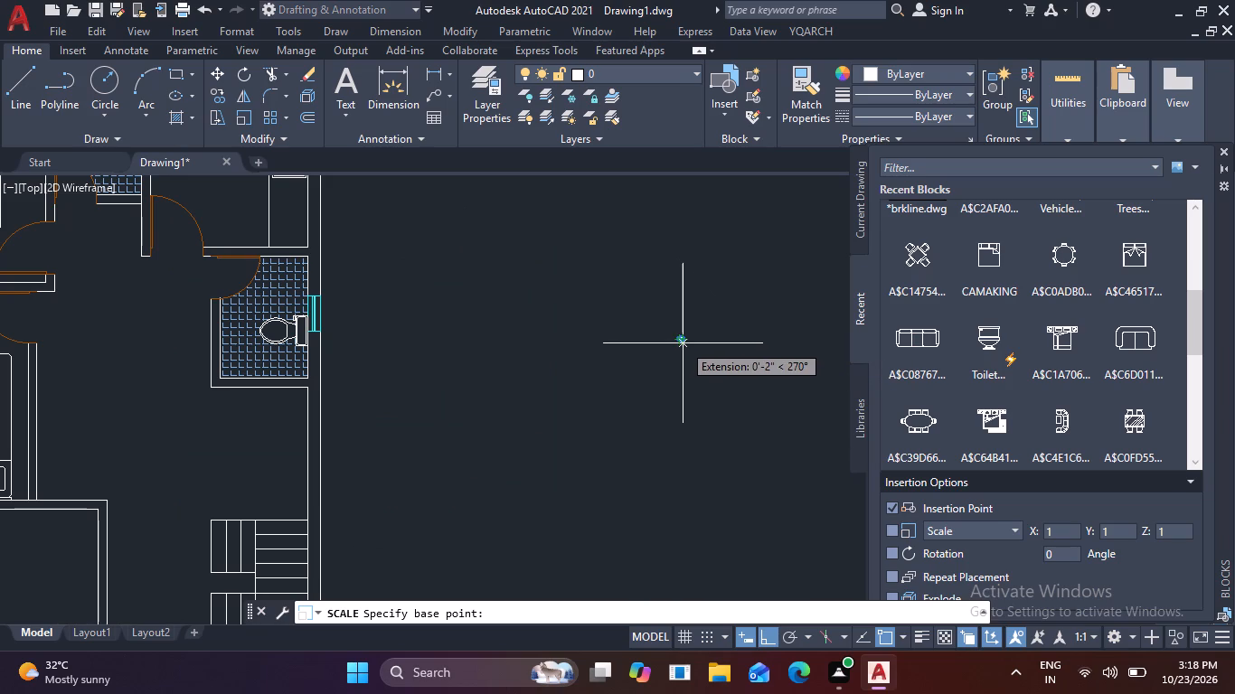
left_click(683, 343)
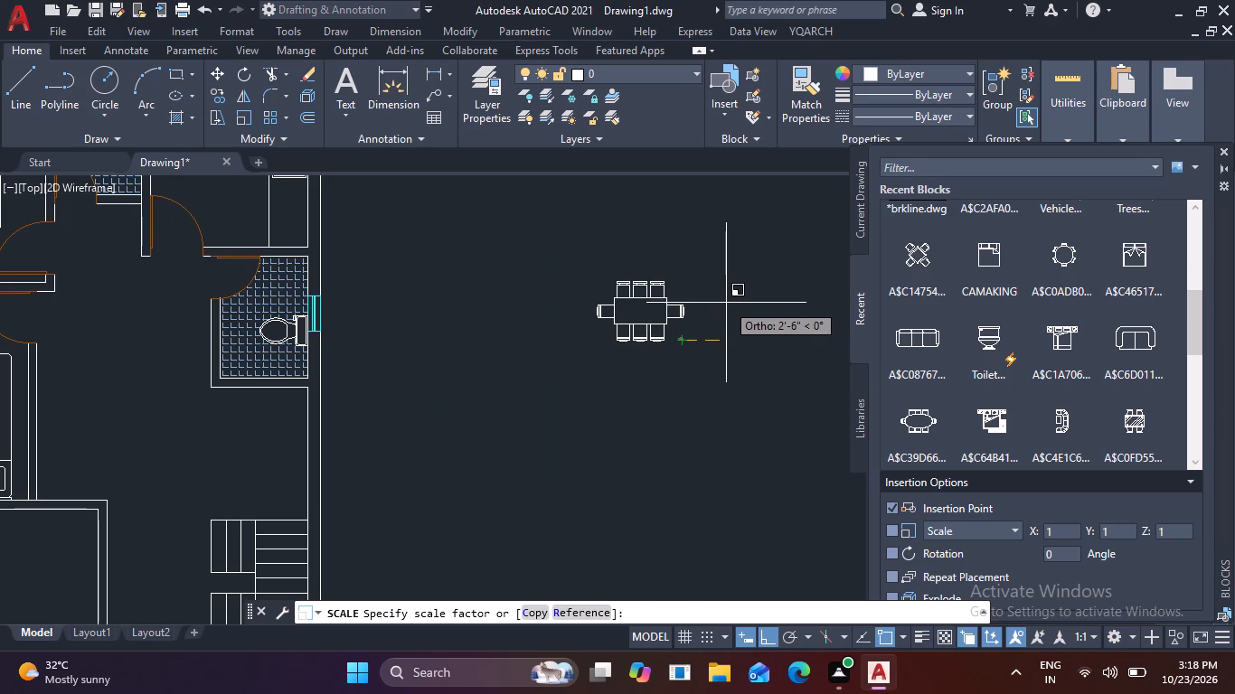
left_click(726, 303)
Rotate the dining table set a quarter turn clockwise so its long side runs north-south.
left_click(680, 342)
left_click(643, 314)
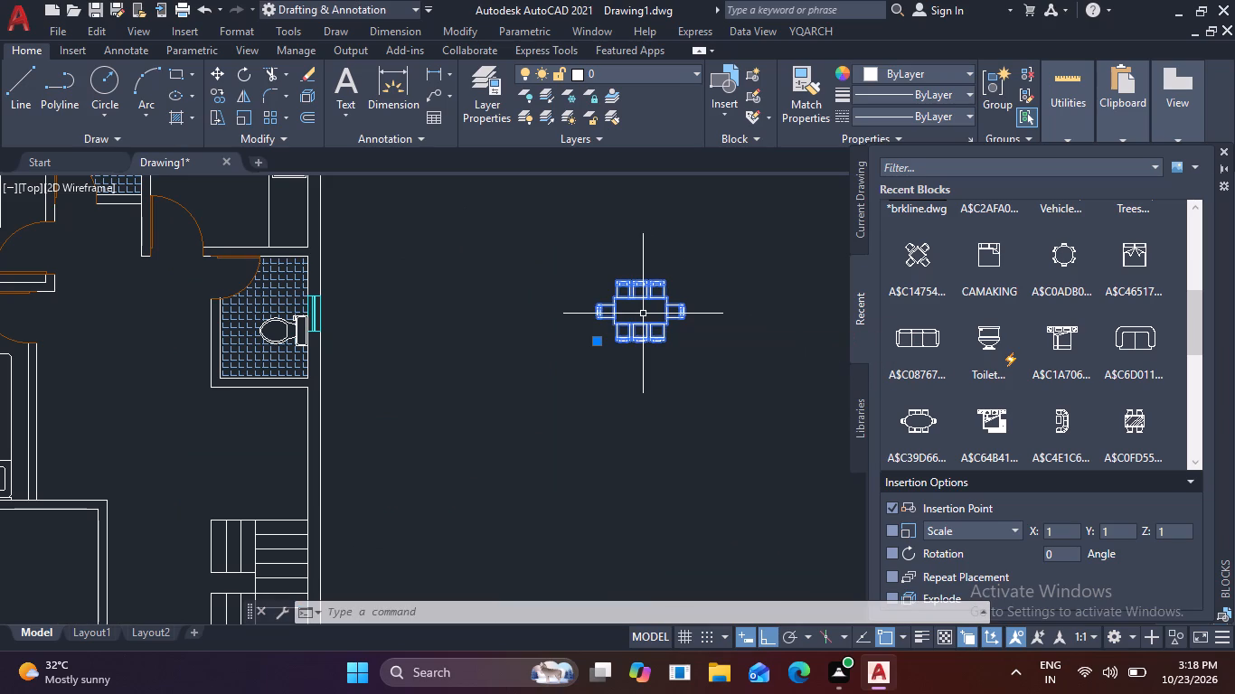
type("RO")
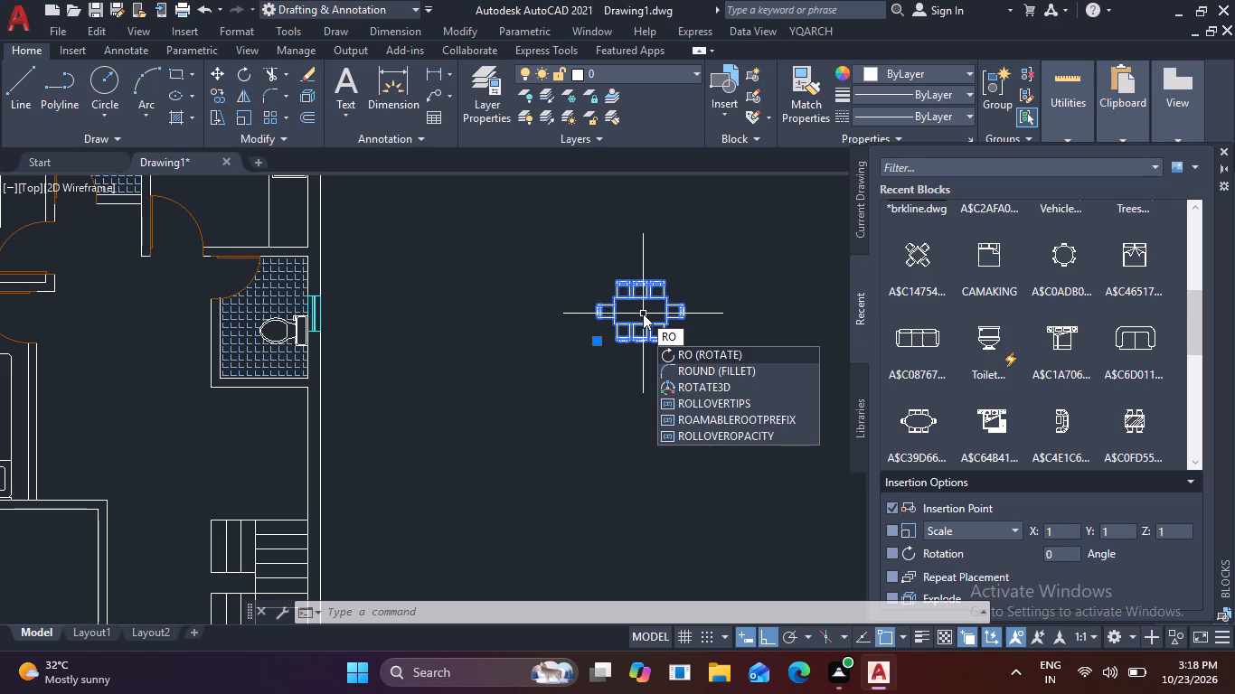
key("space")
left_click(674, 313)
left_click(623, 389)
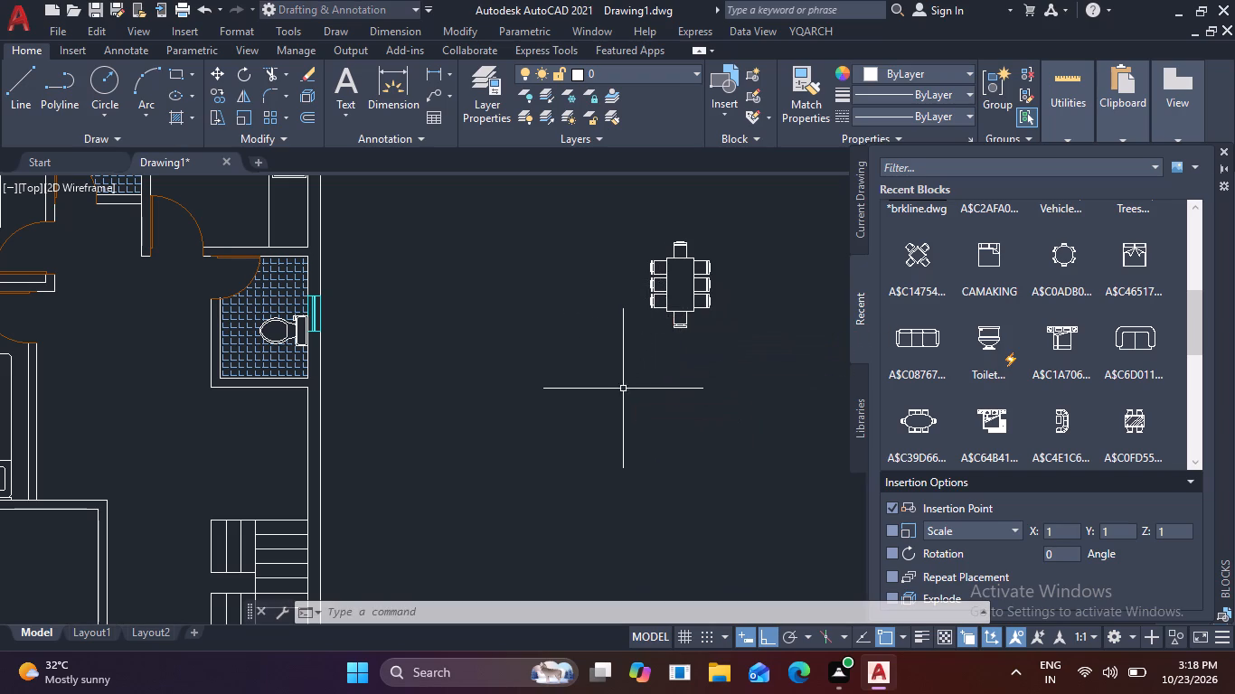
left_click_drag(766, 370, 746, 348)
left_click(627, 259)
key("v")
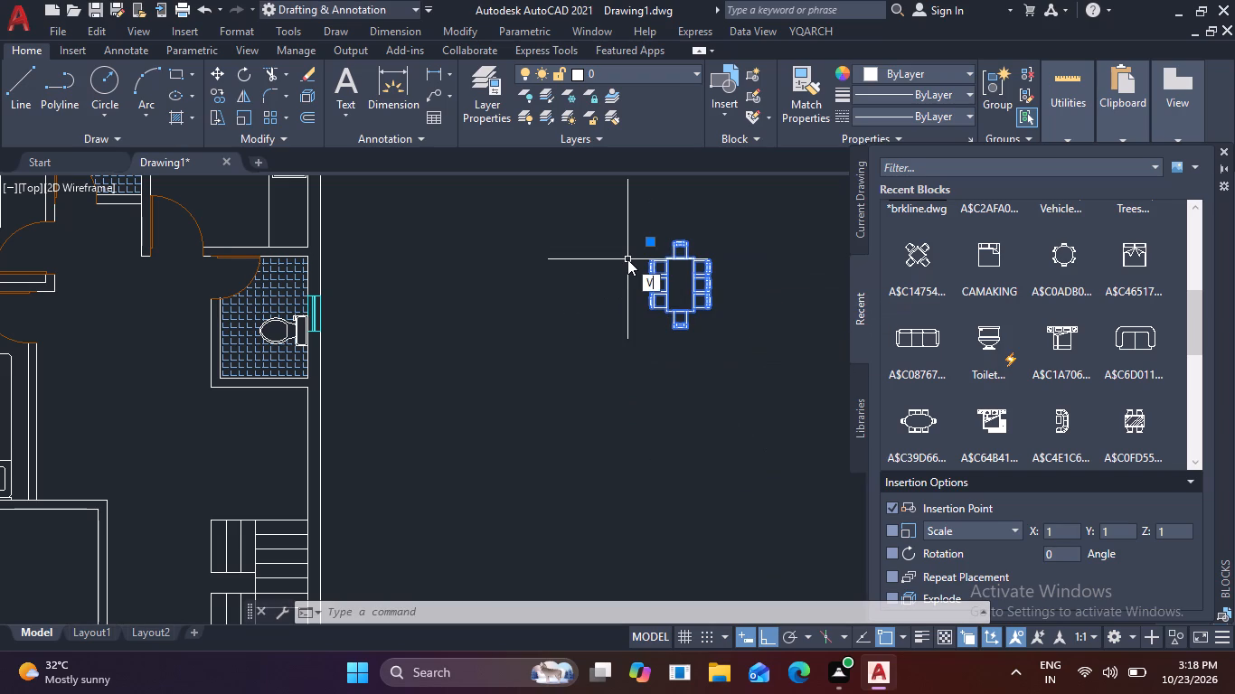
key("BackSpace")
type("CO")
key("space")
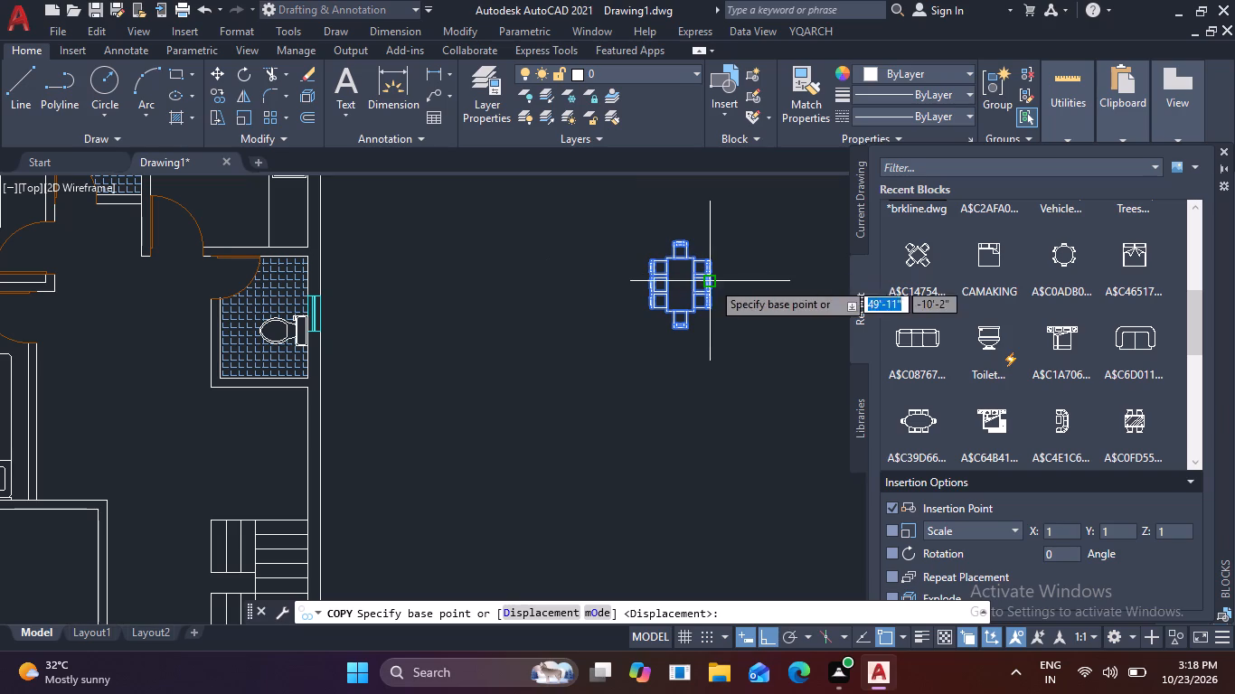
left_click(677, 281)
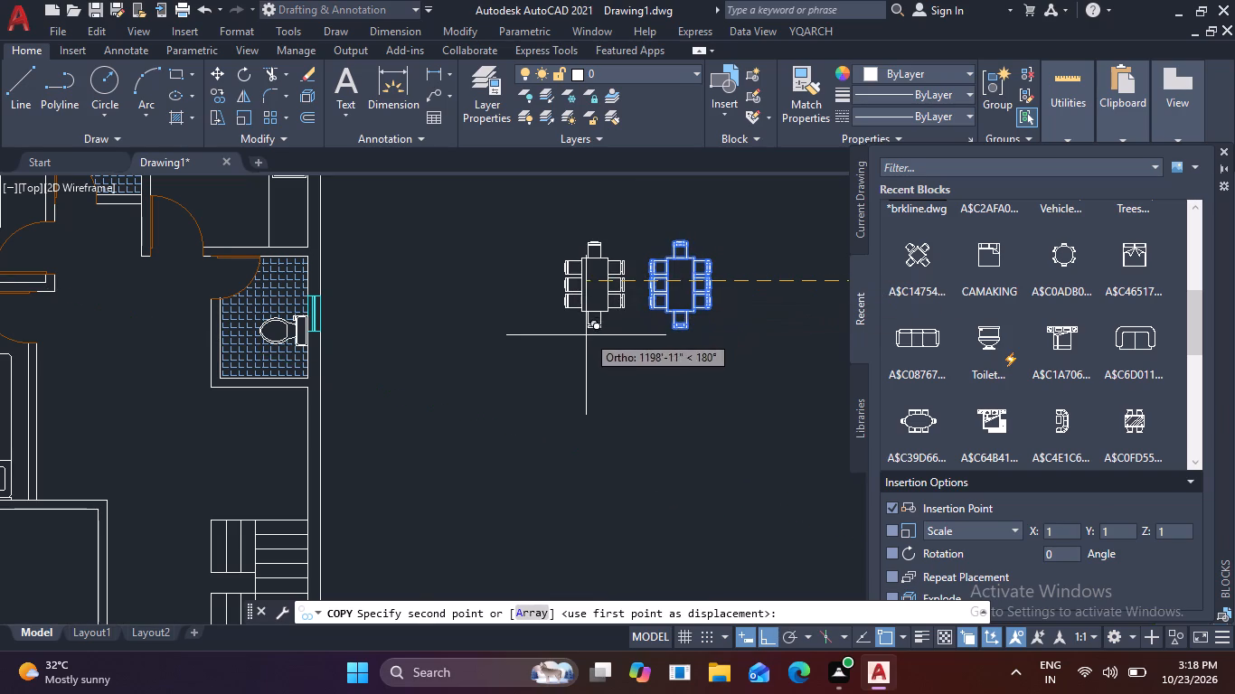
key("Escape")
Copy the dining table set, with Ortho off, into the hall between the lower bedroom and the east toilet.
scroll(666, 337, "down", 4)
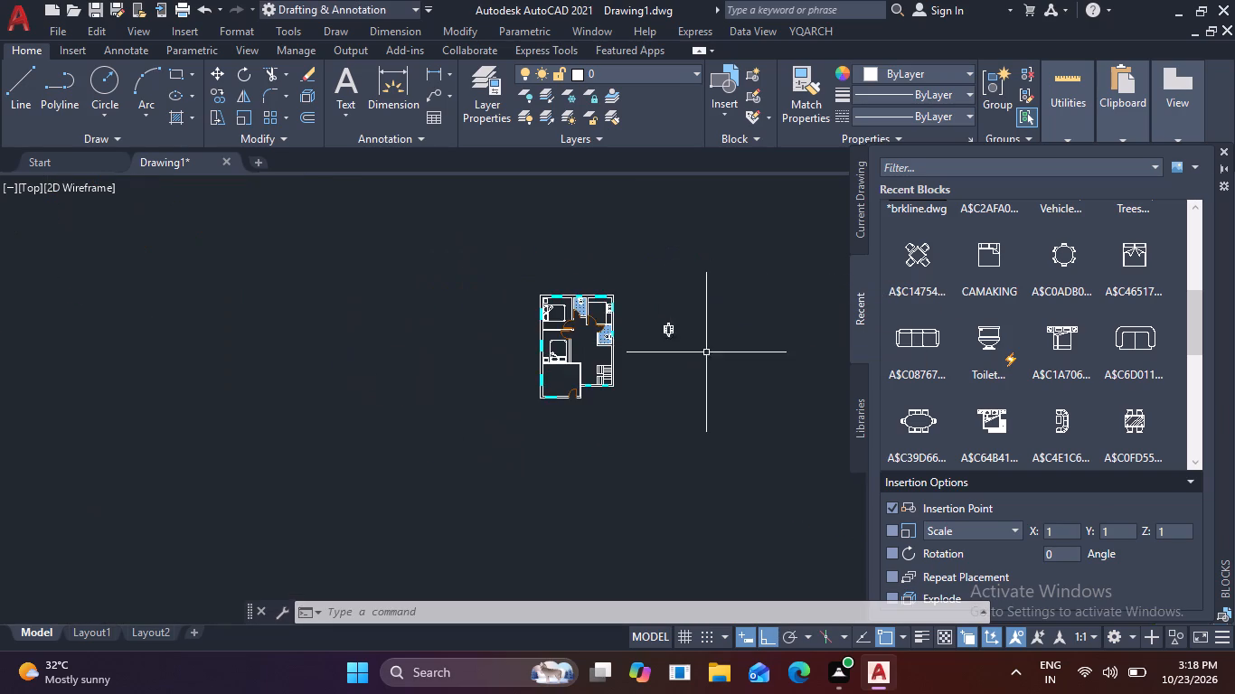
scroll(706, 353, "up", 3)
left_click(603, 276)
left_click(449, 221)
type("CO")
key("space")
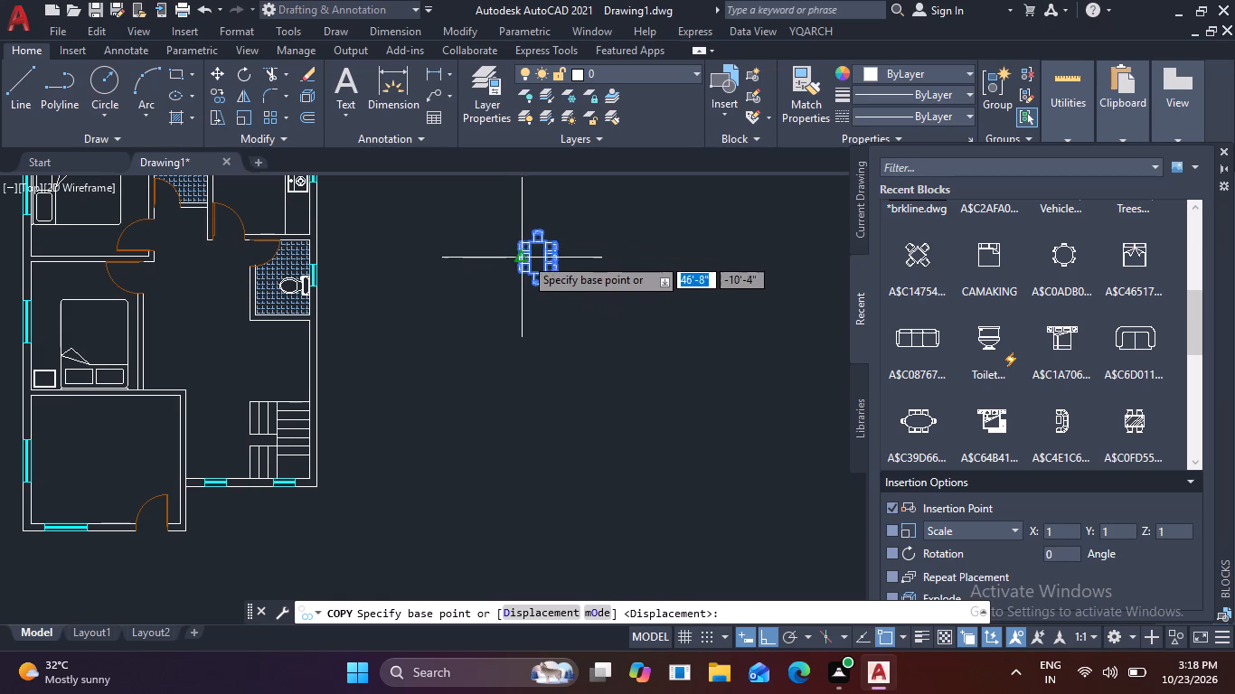
left_click(542, 255)
scroll(147, 355, "down", 1)
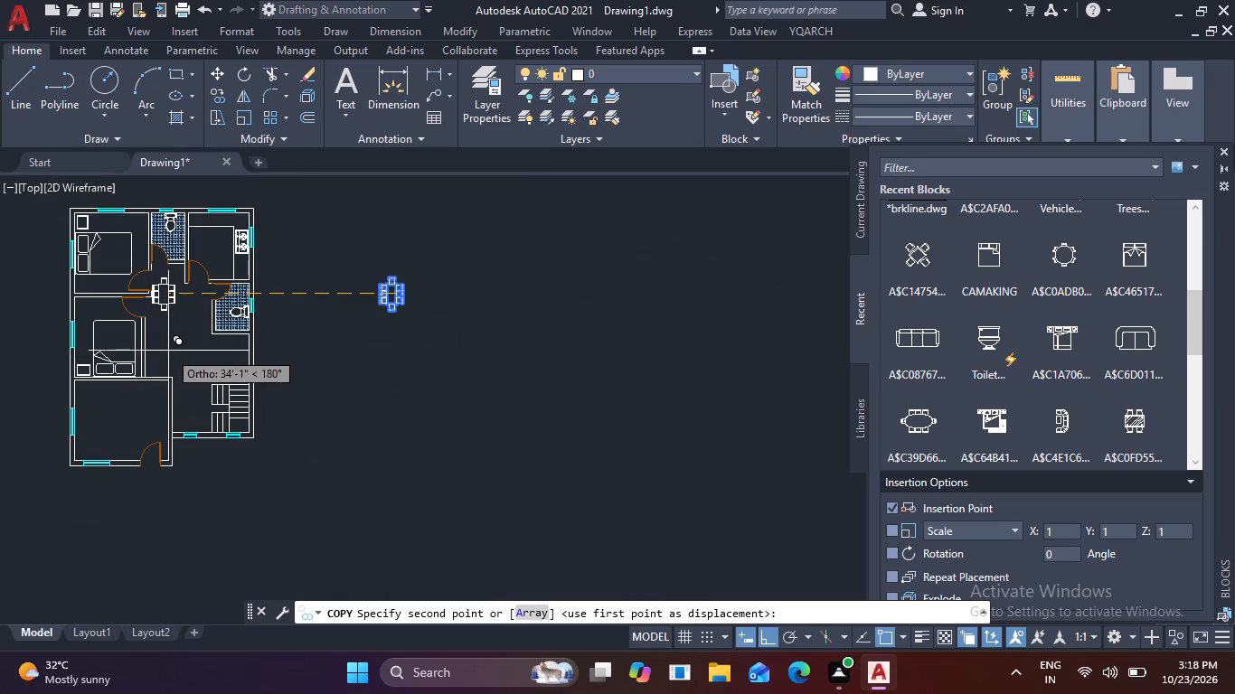
key("F8")
scroll(181, 342, "up", 2)
middle_click_drag(180, 325, 254, 333)
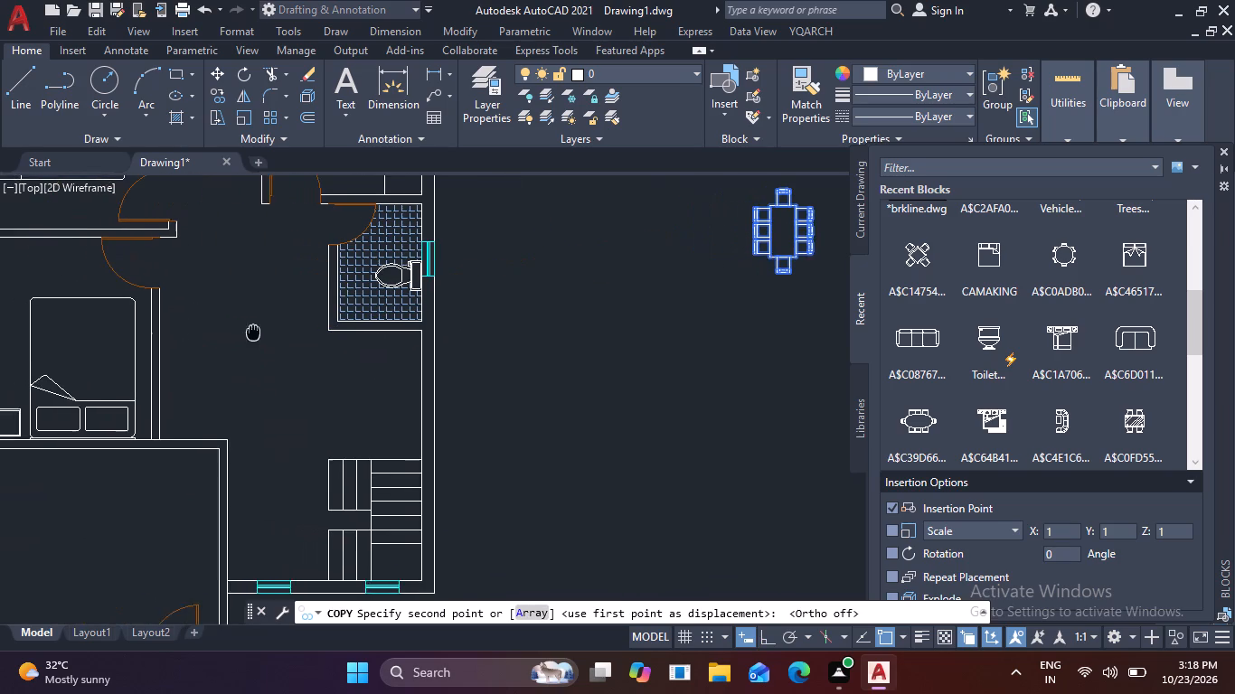
middle_click_drag(254, 333, 281, 337)
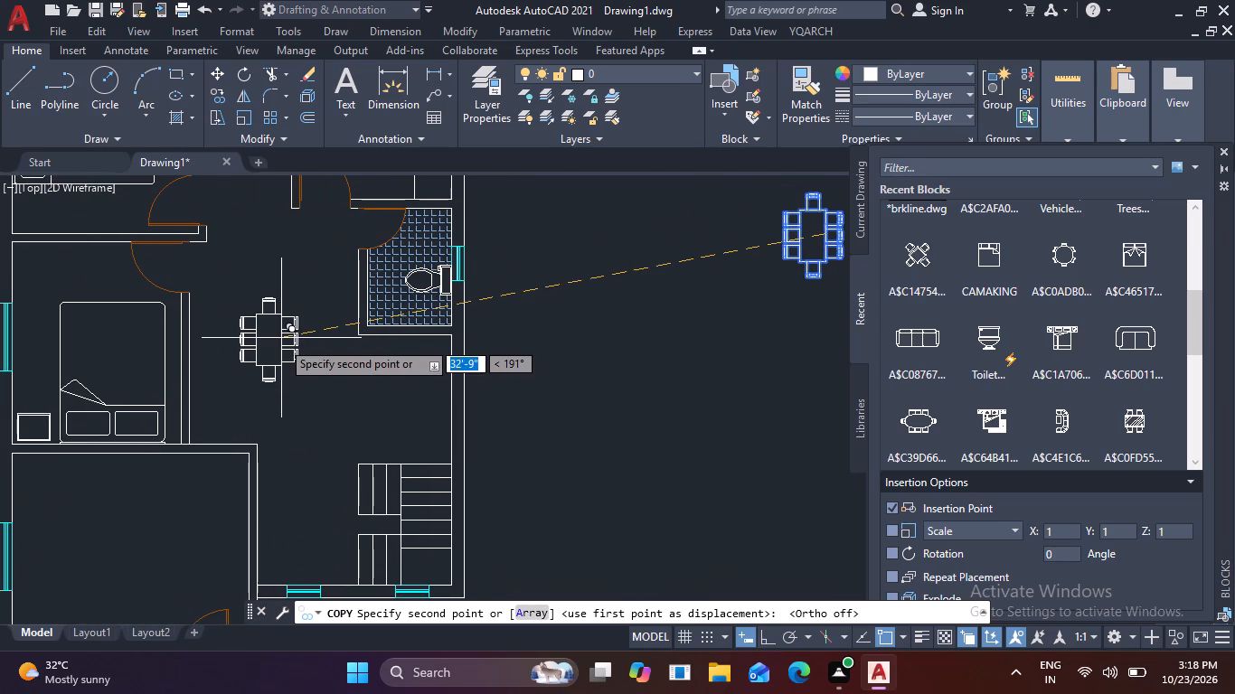
left_click(286, 346)
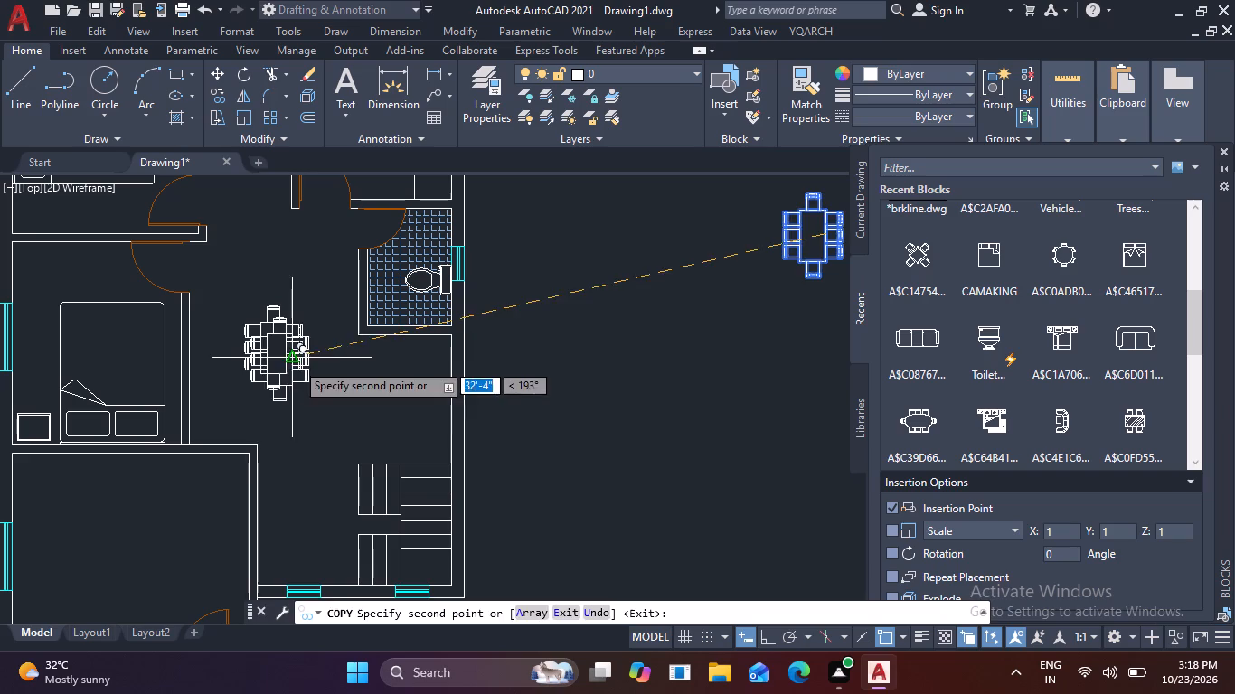
key("Escape")
Scale the copied dining table set up freehand from the midpoint of the table's south edge.
left_click_drag(312, 379, 299, 370)
left_click(254, 337)
type("SC")
key("space")
scroll(272, 371, "up", 1)
left_click(272, 371)
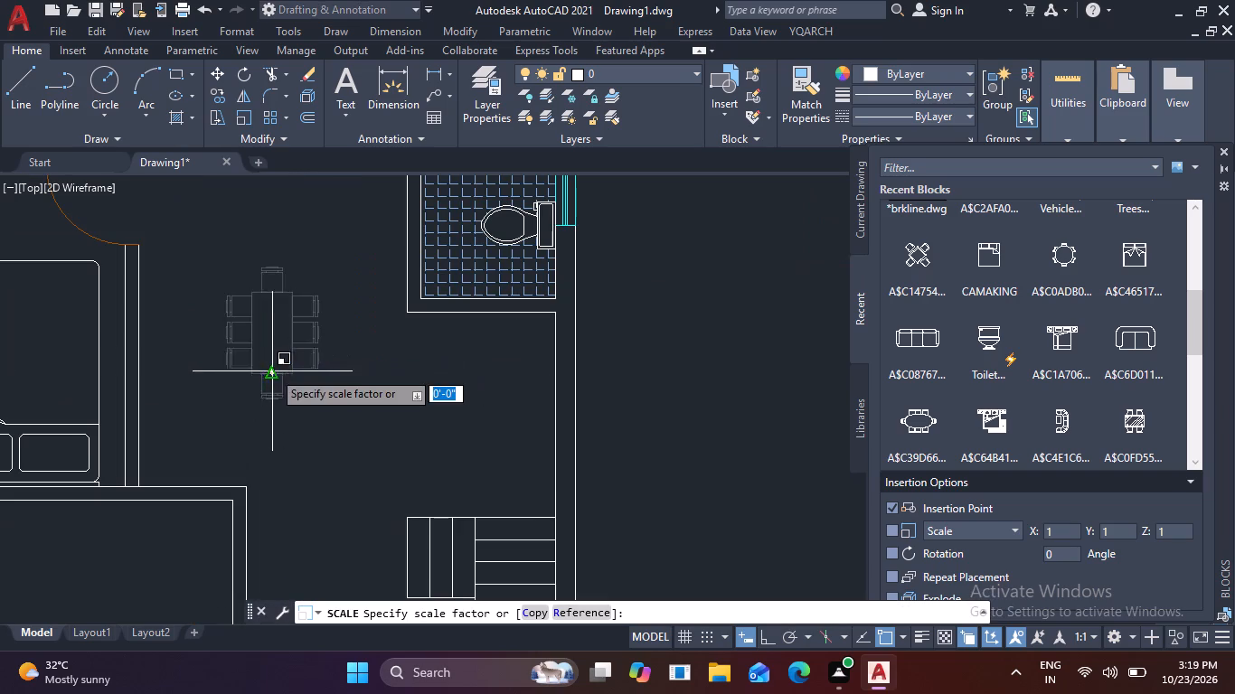
left_click(276, 265)
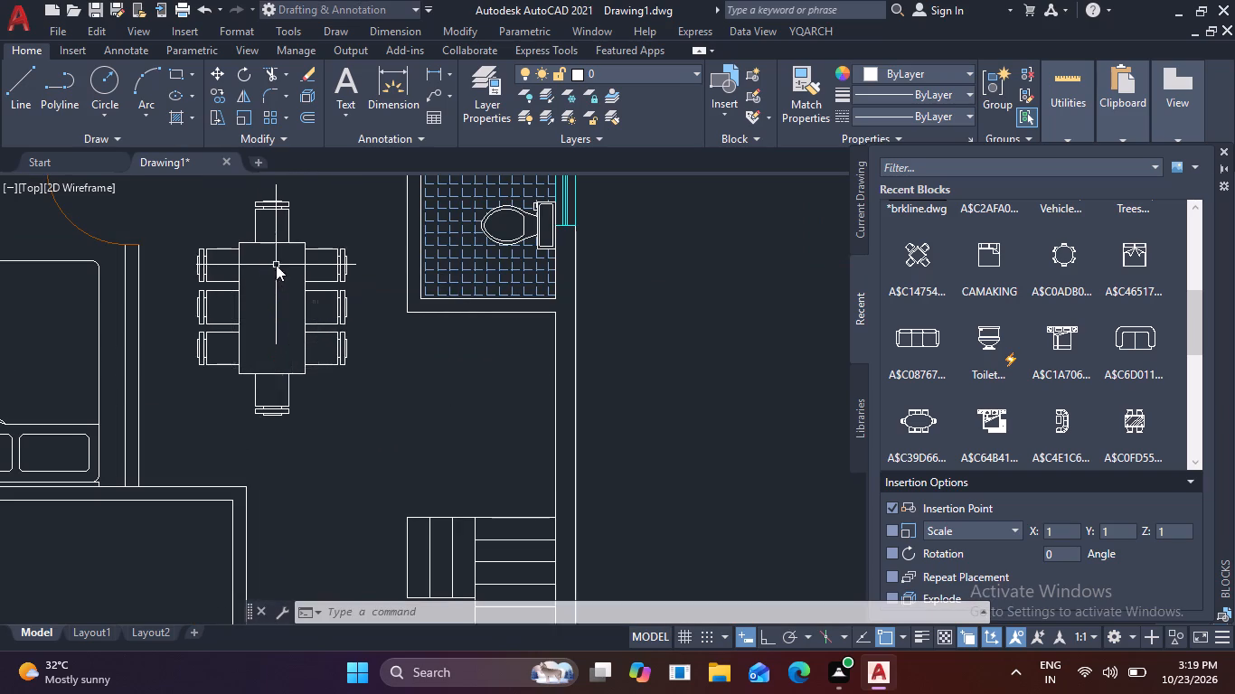
Insert the three-seat sofa block A$C08767 from the recent blocks just east of the staircase, outside the plan.
scroll(285, 285, "down", 1)
scroll(436, 337, "down", 1)
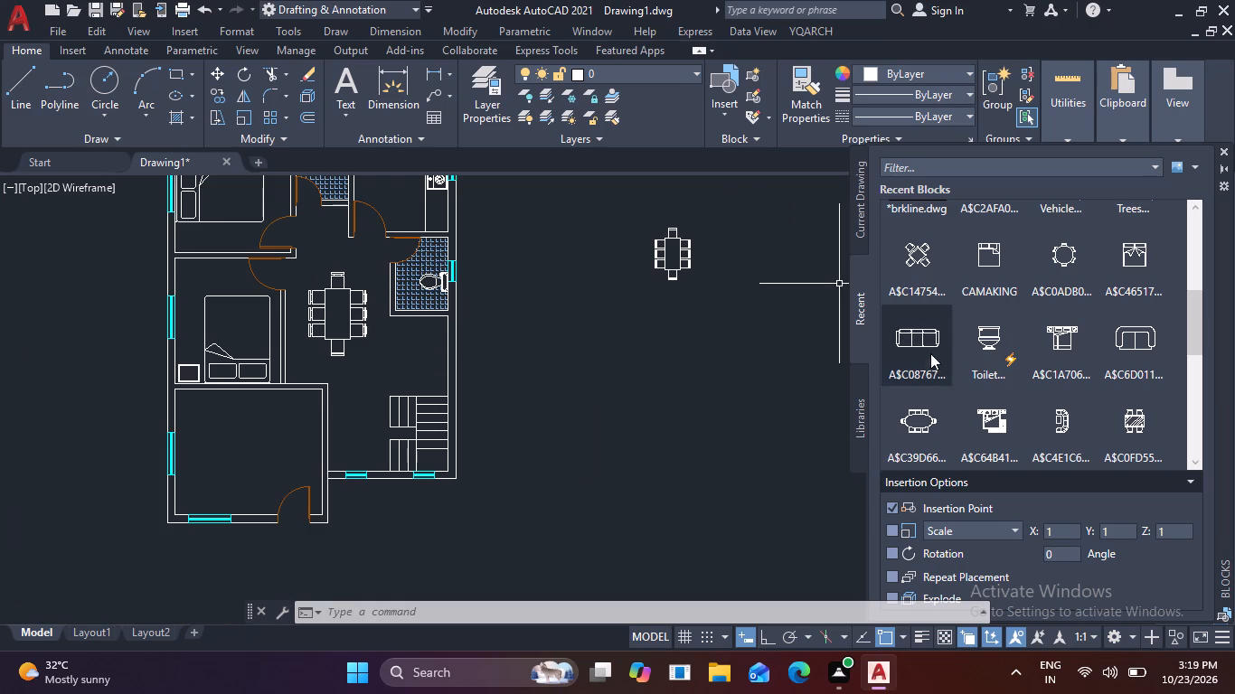
left_click_drag(929, 339, 538, 444)
Scale the tiny sofa block up freehand from a point on it, beside the plan's east wall.
left_click_drag(573, 460, 550, 465)
left_click(505, 436)
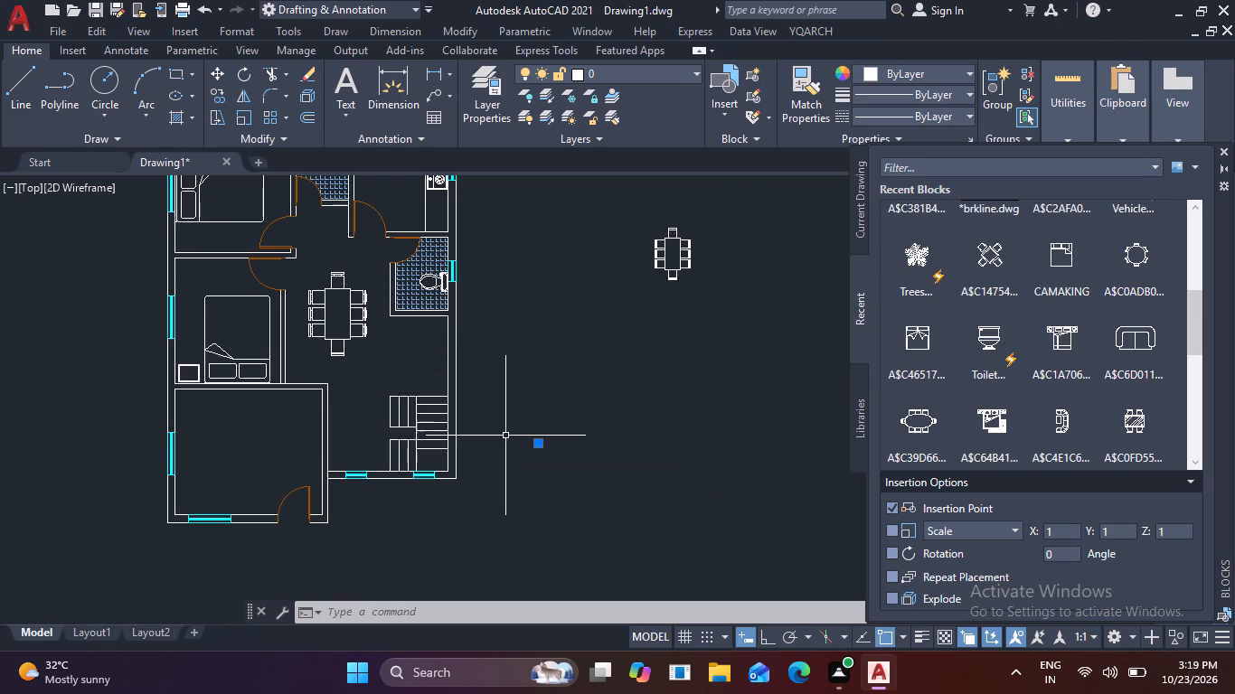
type("SC")
key("space")
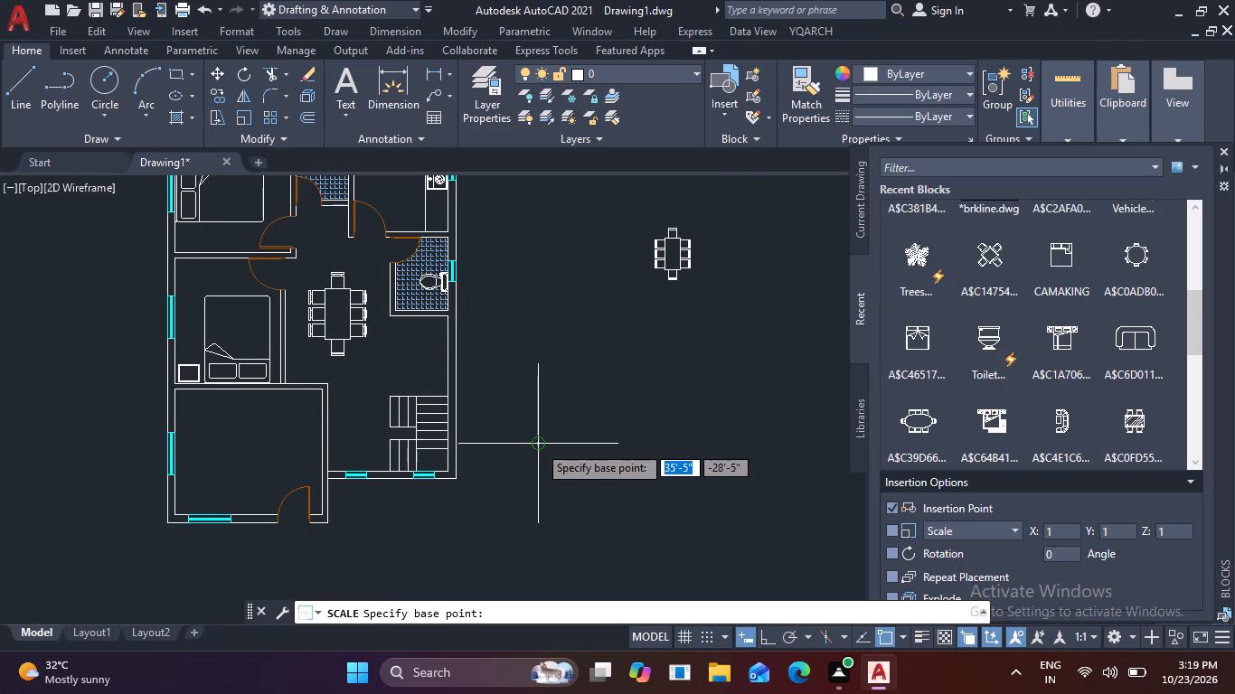
left_click(538, 445)
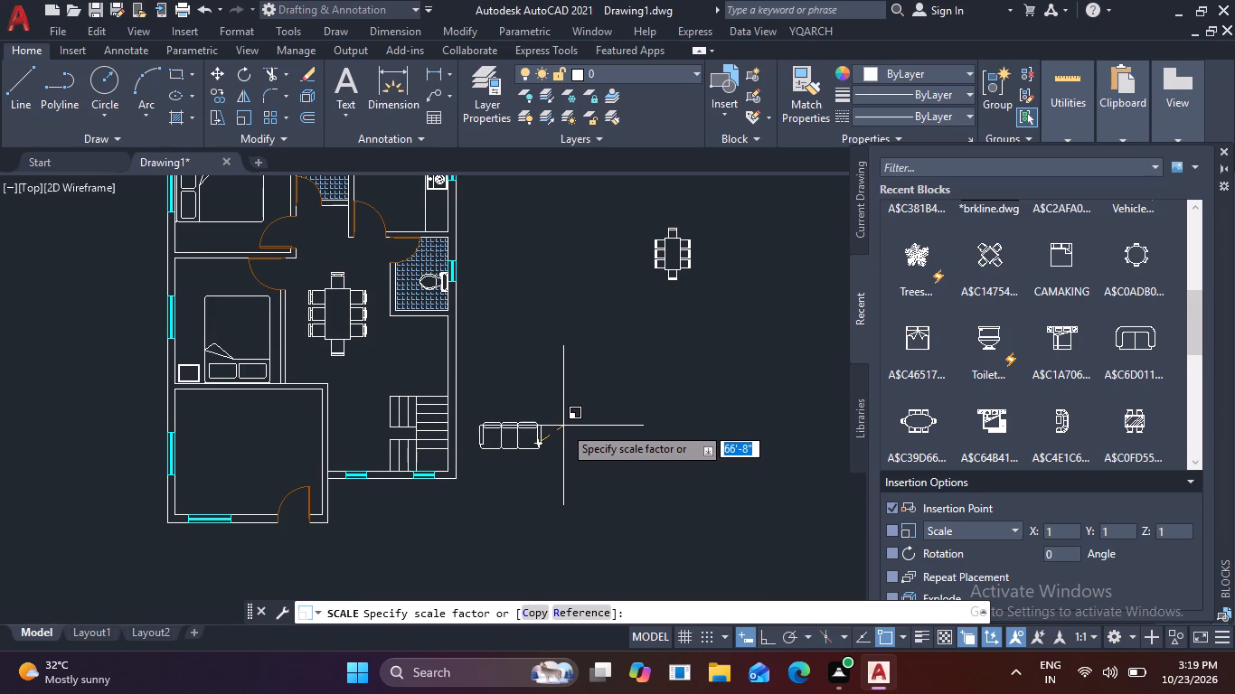
left_click(569, 421)
Rotate the sofa beside the plan's east wall 90° counterclockwise with Ortho on, so that its back faces west.
left_click(547, 461)
left_click(529, 430)
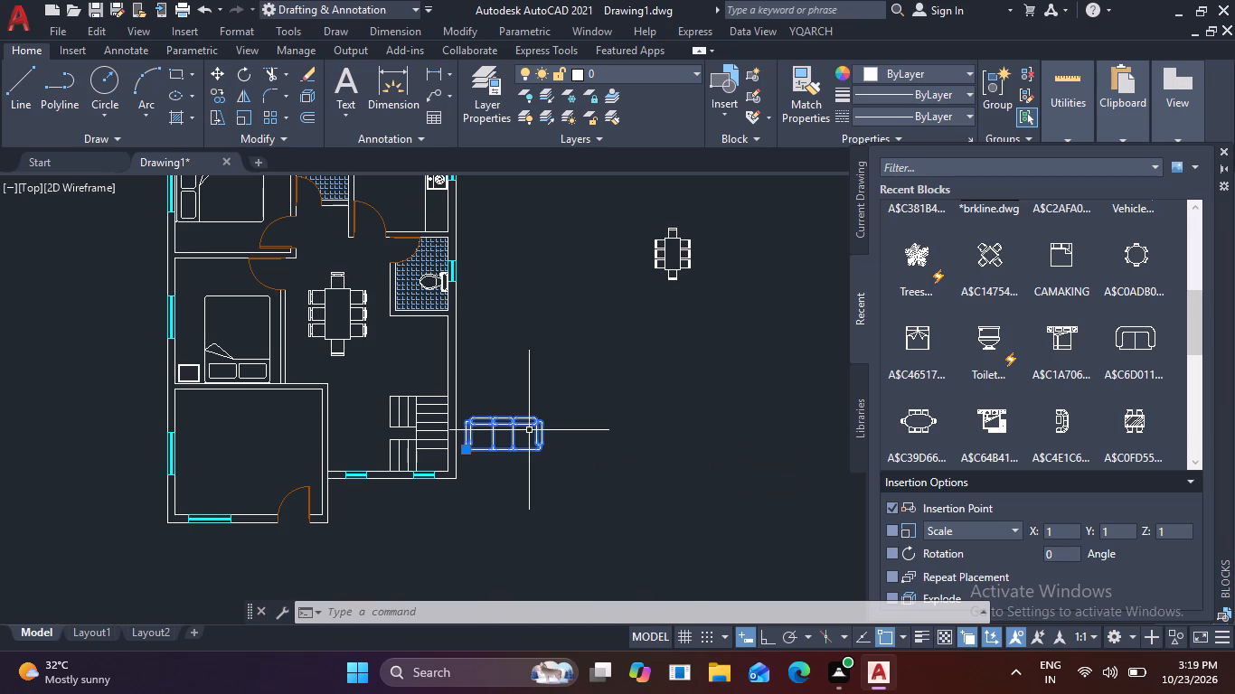
type("RP")
key("BackSpace")
type("O")
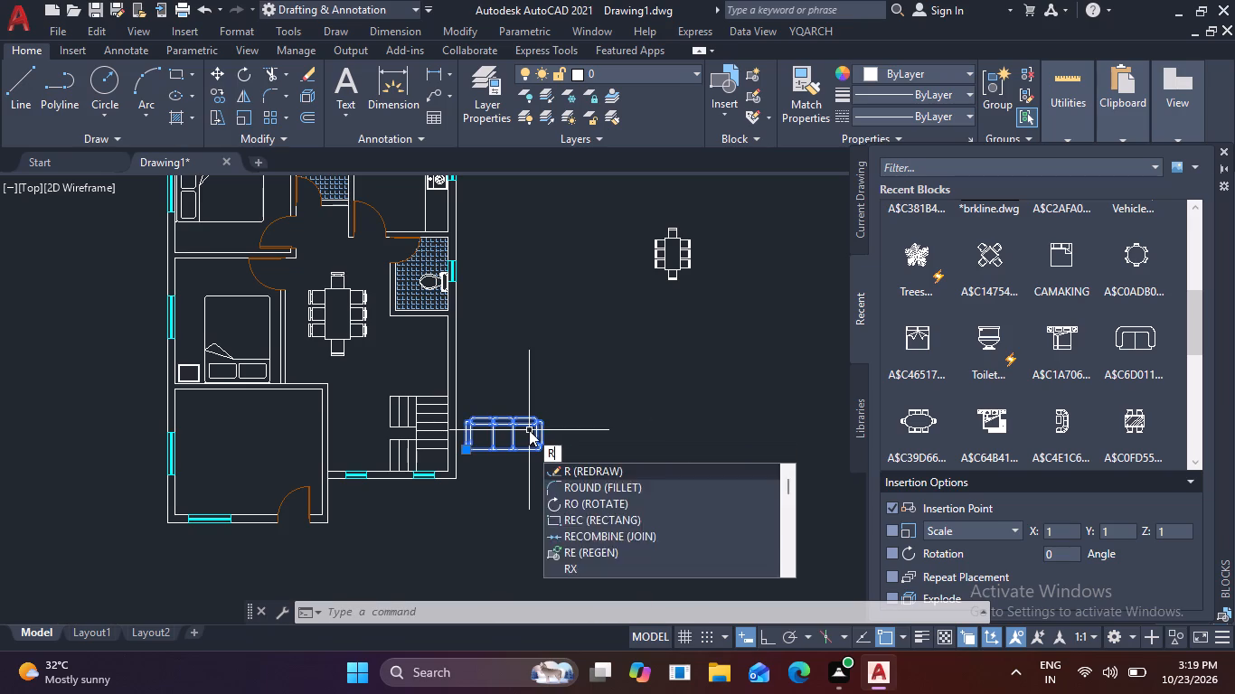
key("space")
left_click(529, 430)
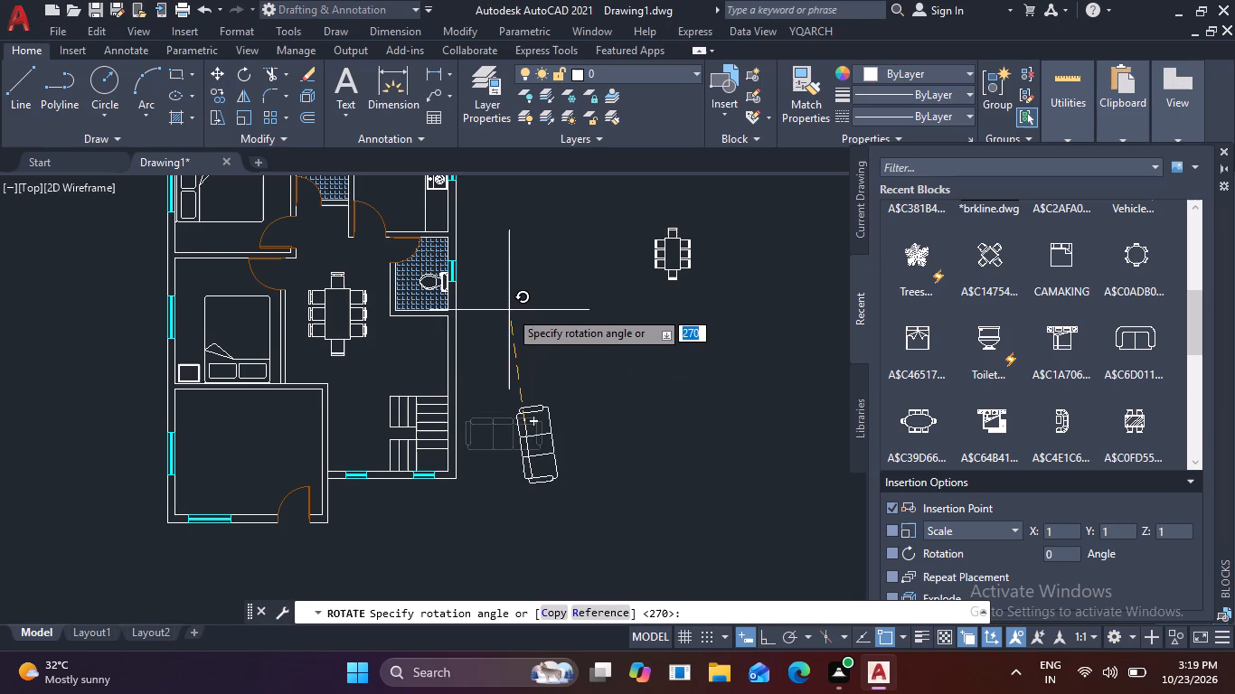
key("F8")
left_click(523, 289)
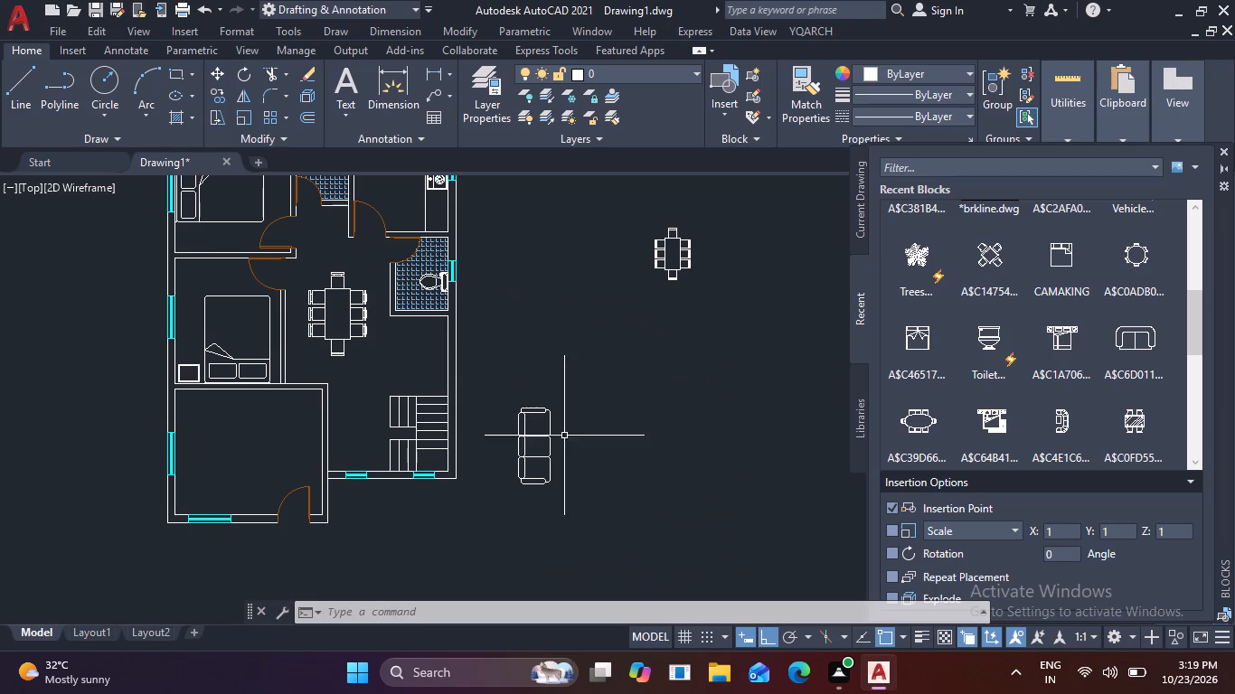
Copy the rotated sofa by the middle of its back, with Ortho off, to just inside the west window of the southwest living room.
left_click_drag(549, 447, 542, 438)
left_click(519, 400)
type("CO")
key("space")
scroll(516, 464, "up", 3)
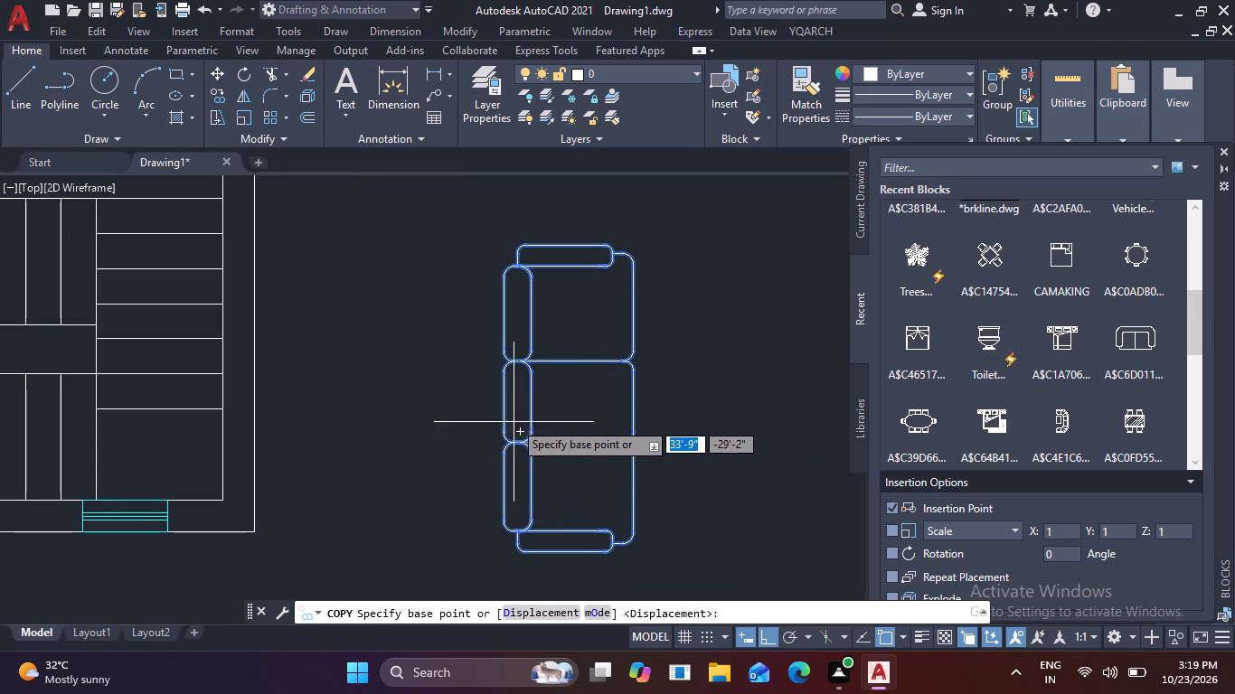
left_click(500, 400)
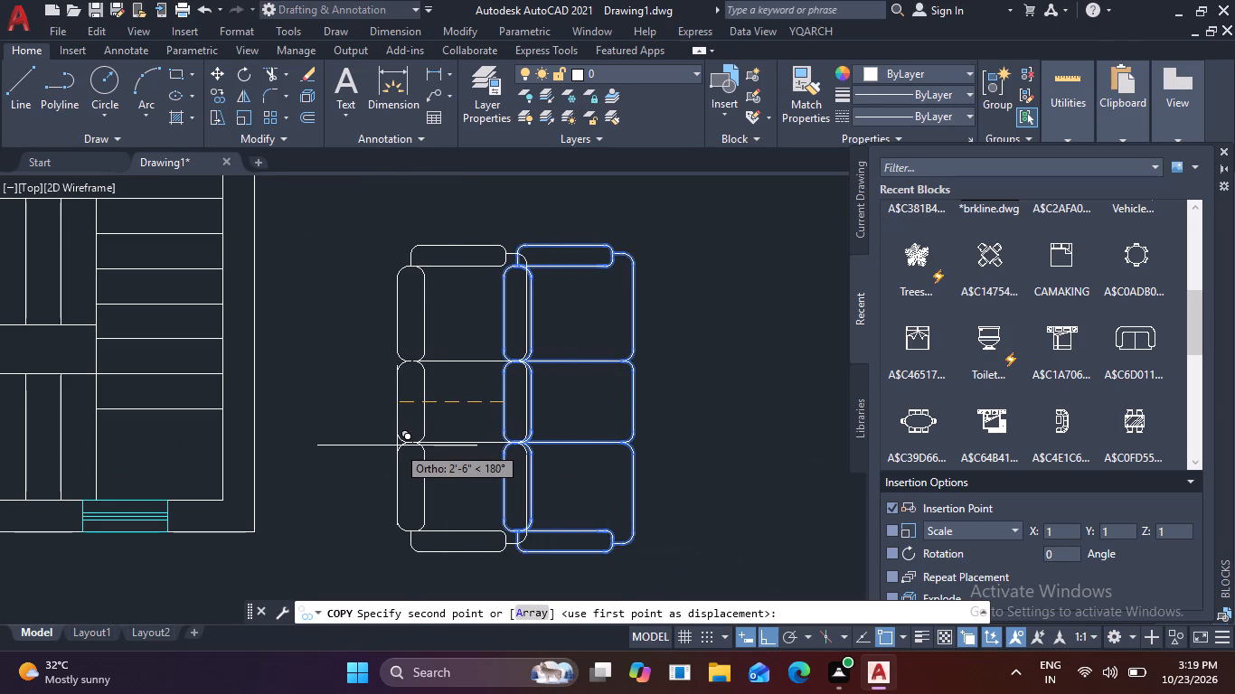
key("F8")
scroll(371, 408, "down", 3)
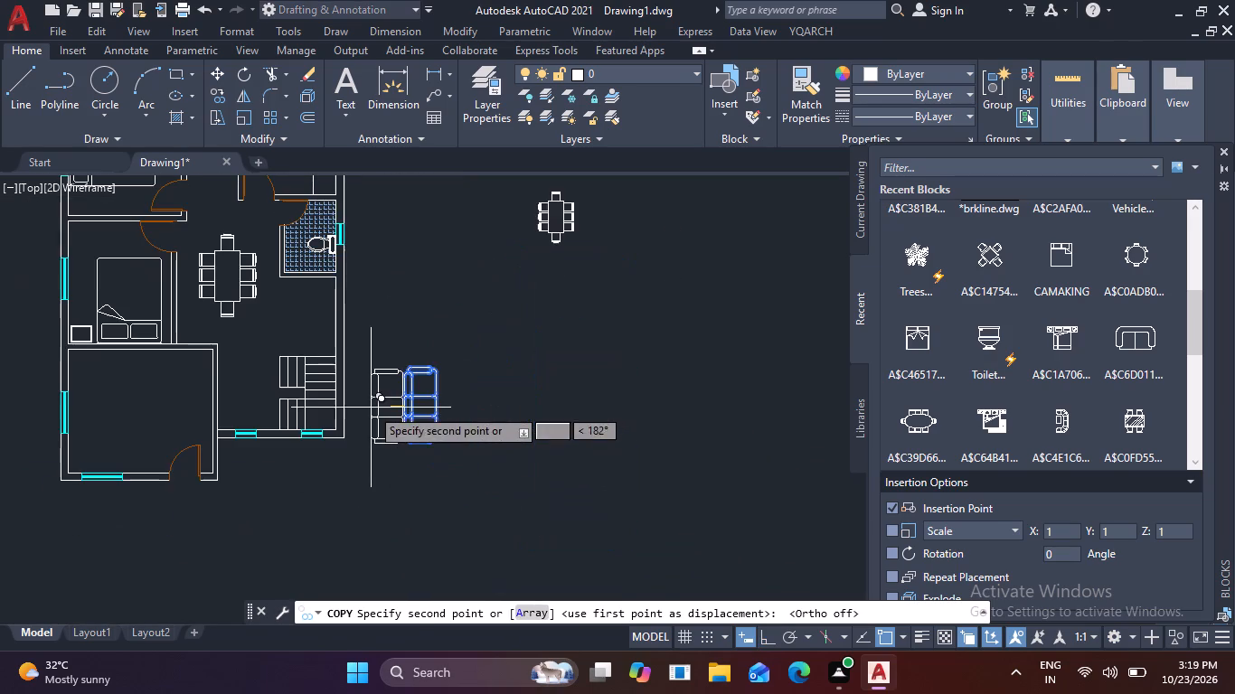
middle_click_drag(371, 408, 409, 404)
middle_click_drag(457, 403, 478, 403)
middle_click(564, 389)
scroll(138, 408, "up", 2)
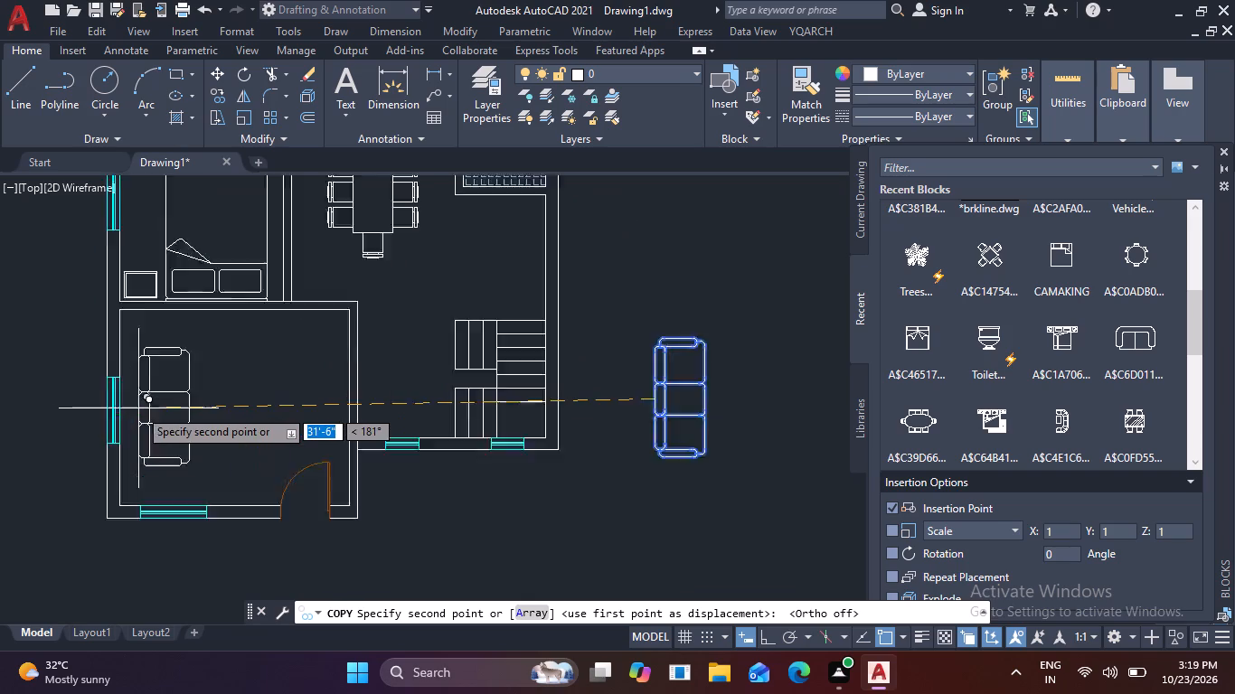
scroll(138, 408, "up", 1)
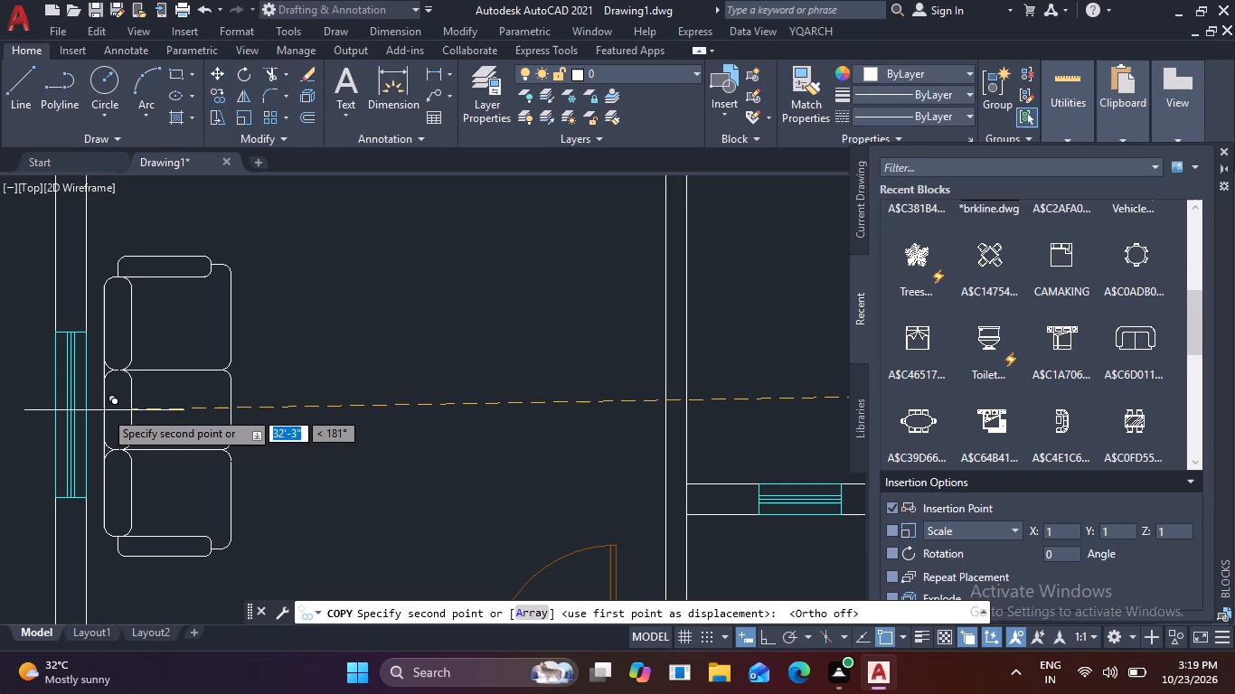
left_click(104, 410)
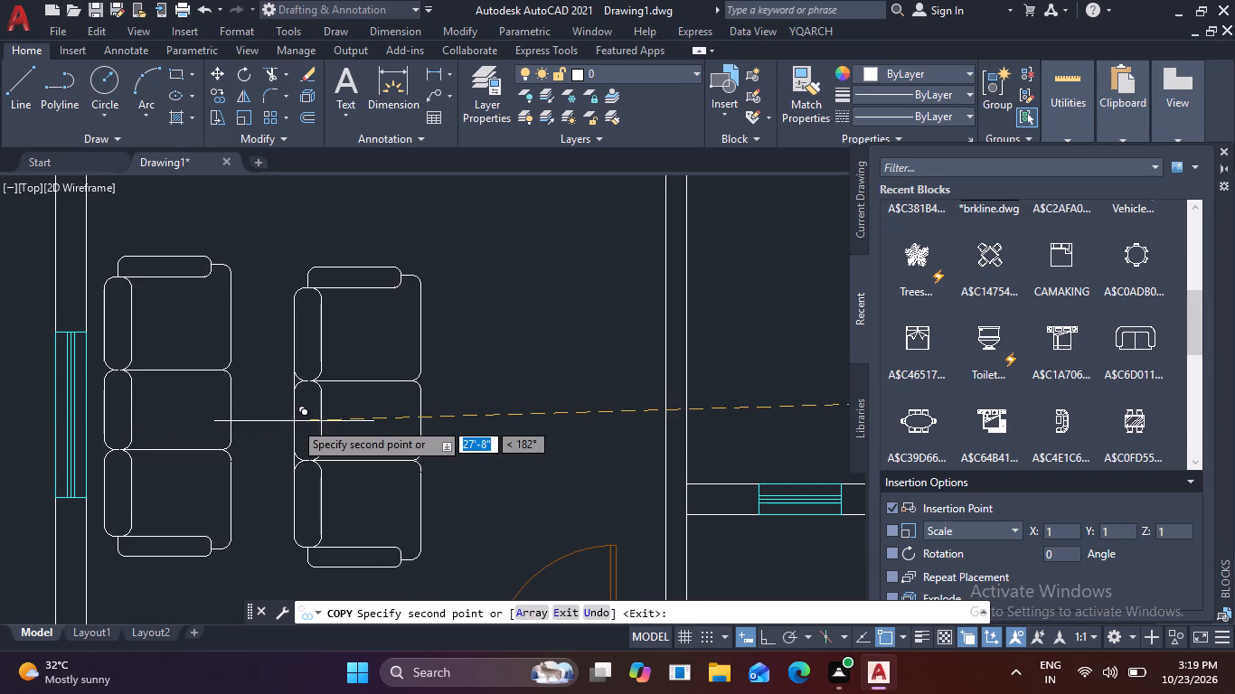
key("Escape")
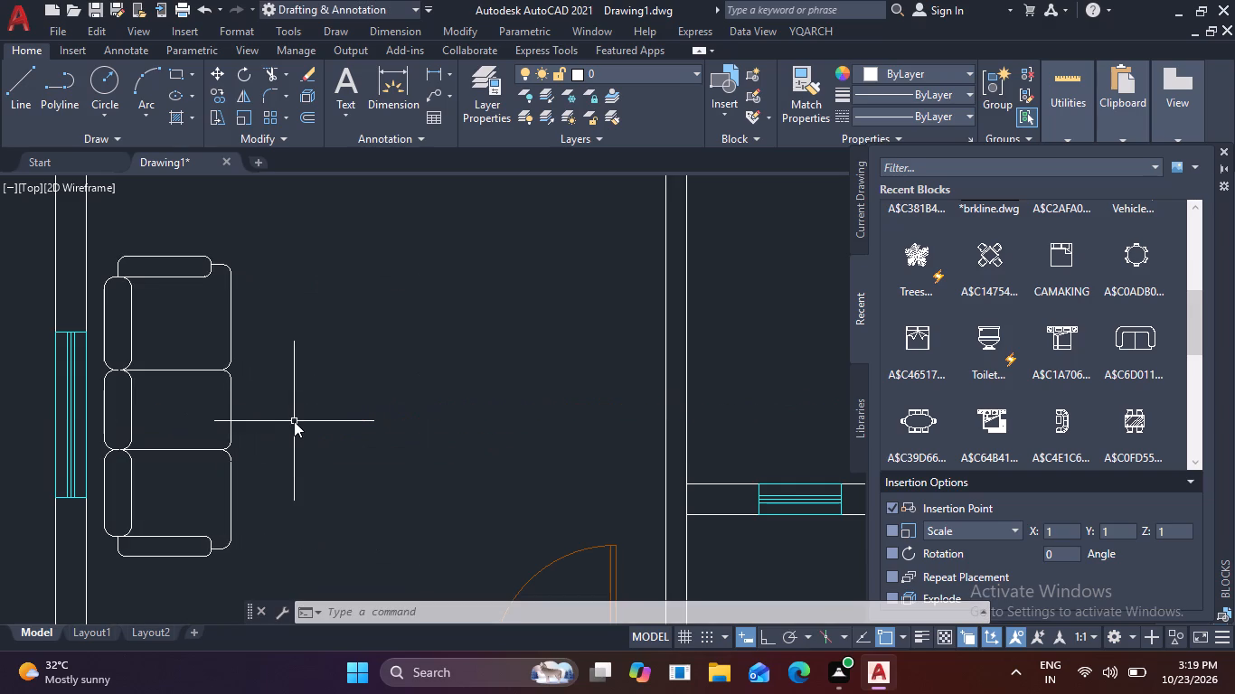
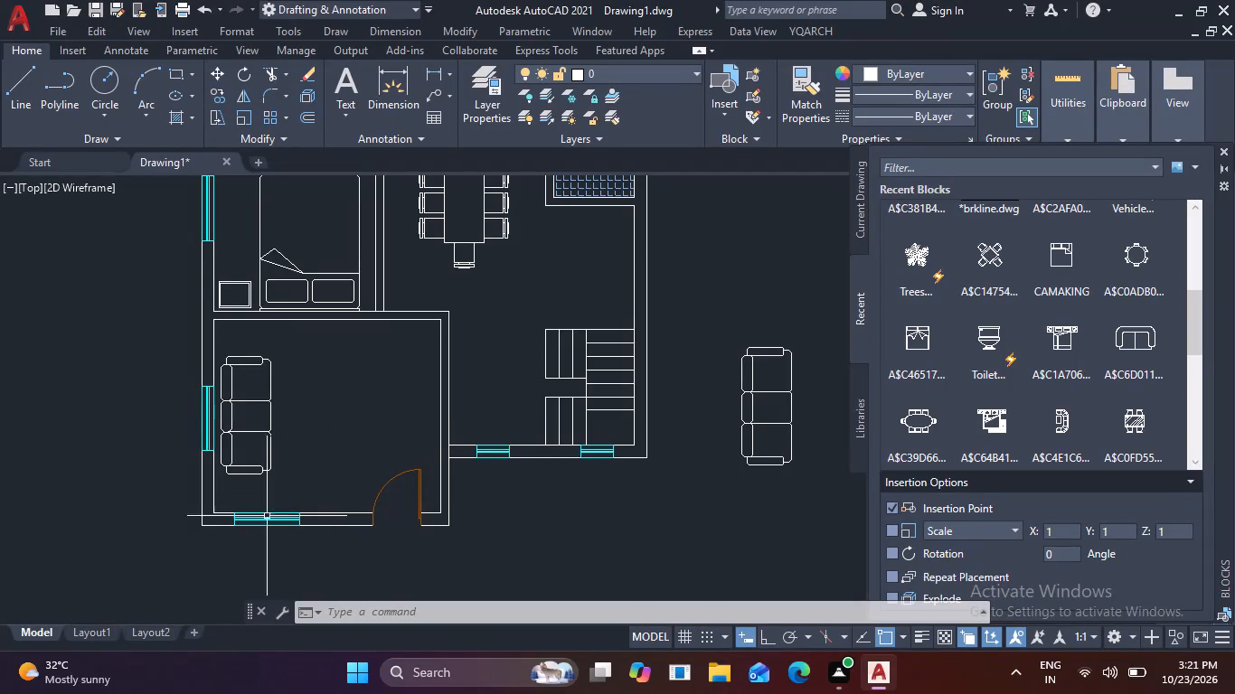
Scale down the three-seat sofa beside the living room's left wall, using its lower edge as the base point.
scroll(271, 455, "up", 2)
left_click(283, 461)
left_click(241, 440)
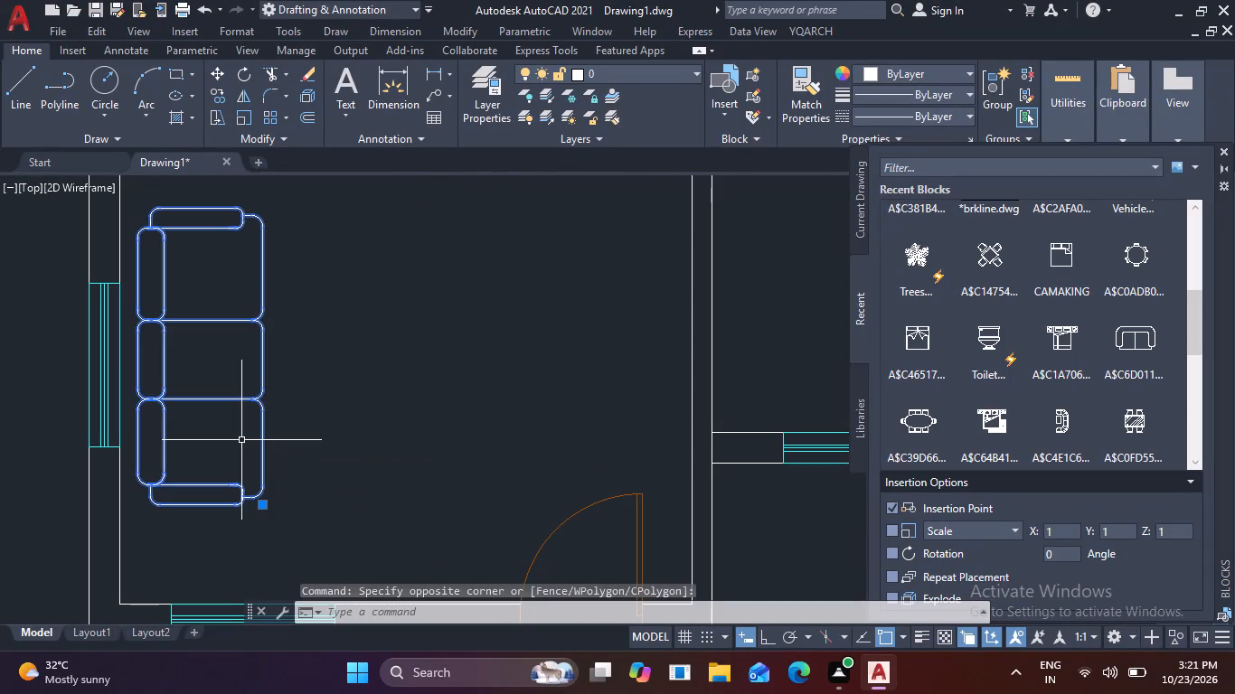
type("SC")
key("space")
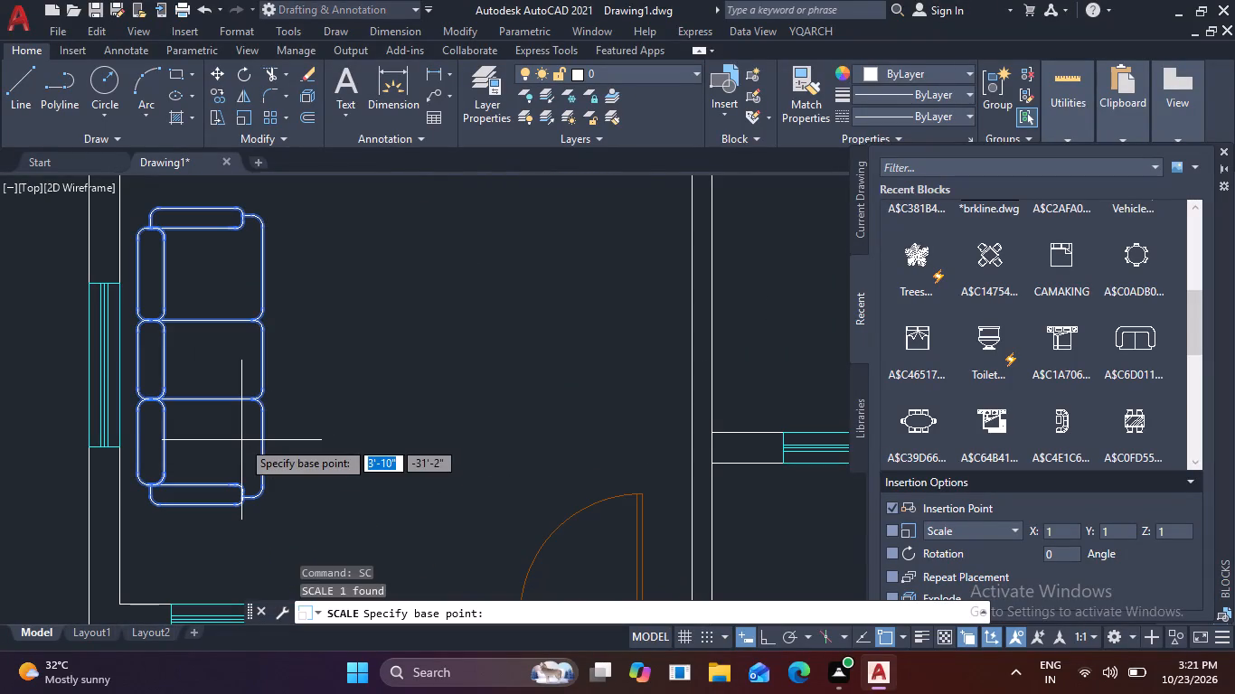
left_click(165, 508)
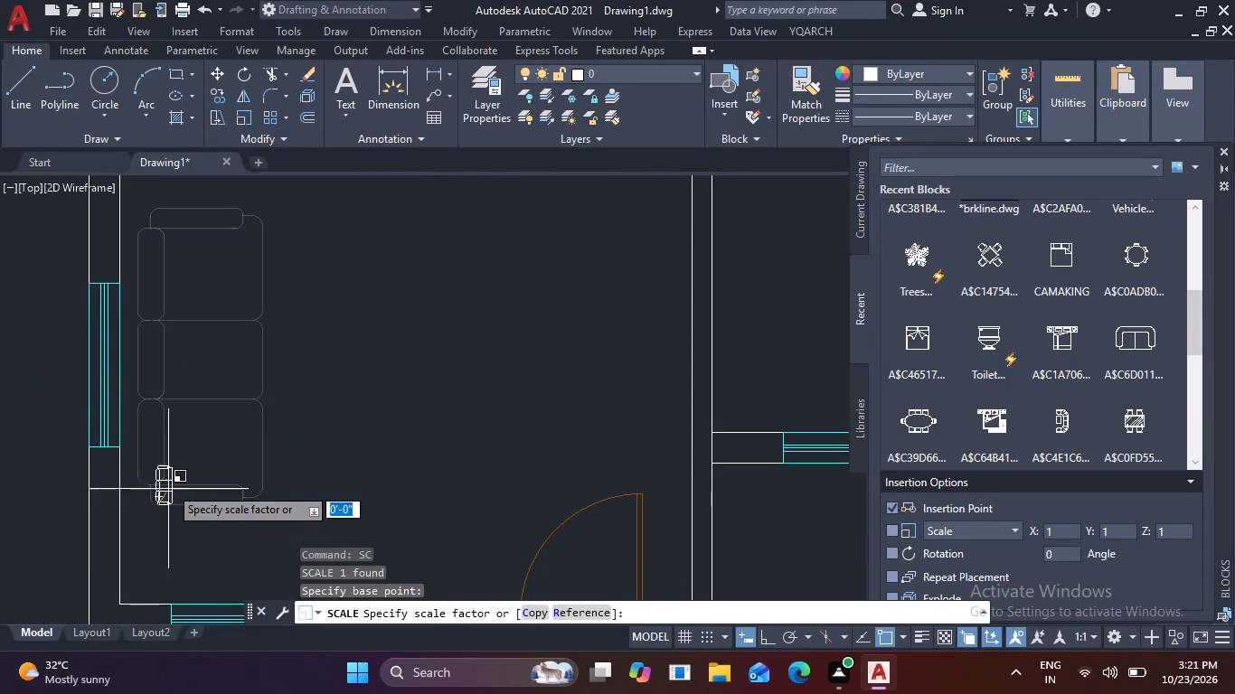
left_click(198, 382)
Insert the recently used three-seat sofa block A$C0876780F into the middle of the living room.
scroll(255, 383, "down", 1)
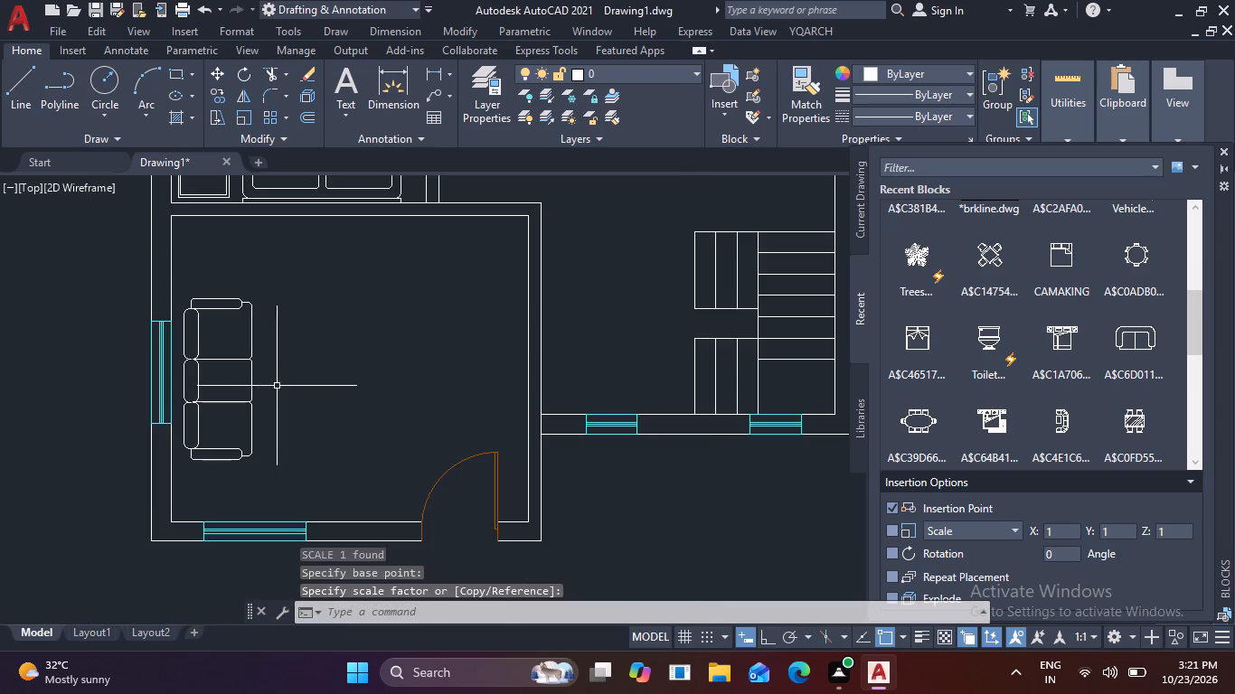
middle_click_drag(305, 376, 306, 413)
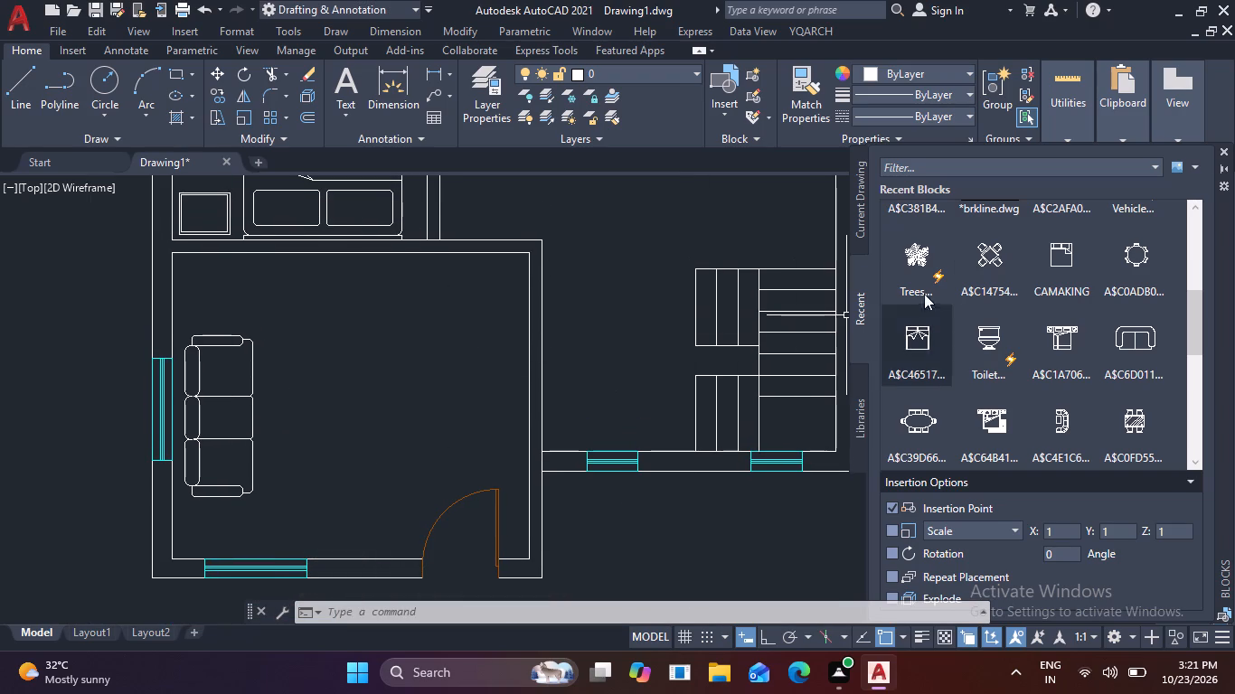
scroll(1010, 285, "down", 4)
scroll(1041, 289, "up", 13)
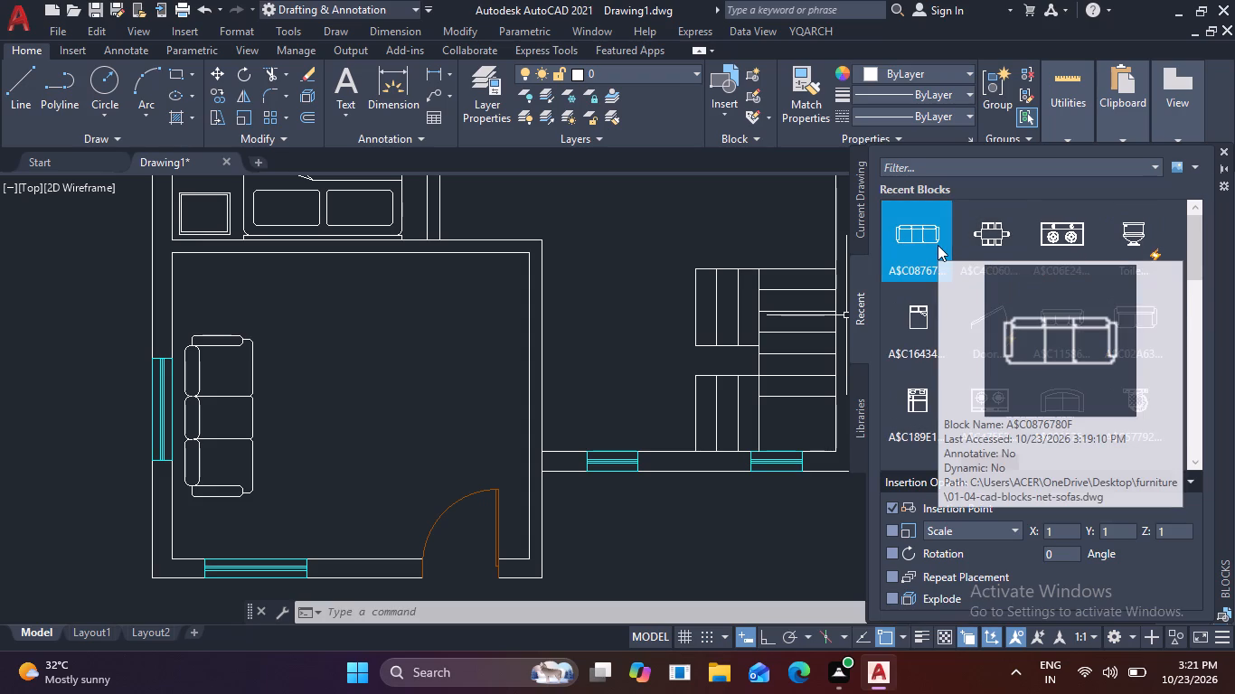
left_click_drag(917, 235, 438, 396)
Scale up the tiny newly inserted sofa block from its insertion point to a furniture size that suits the living room.
left_click_drag(467, 400, 454, 396)
left_click(375, 363)
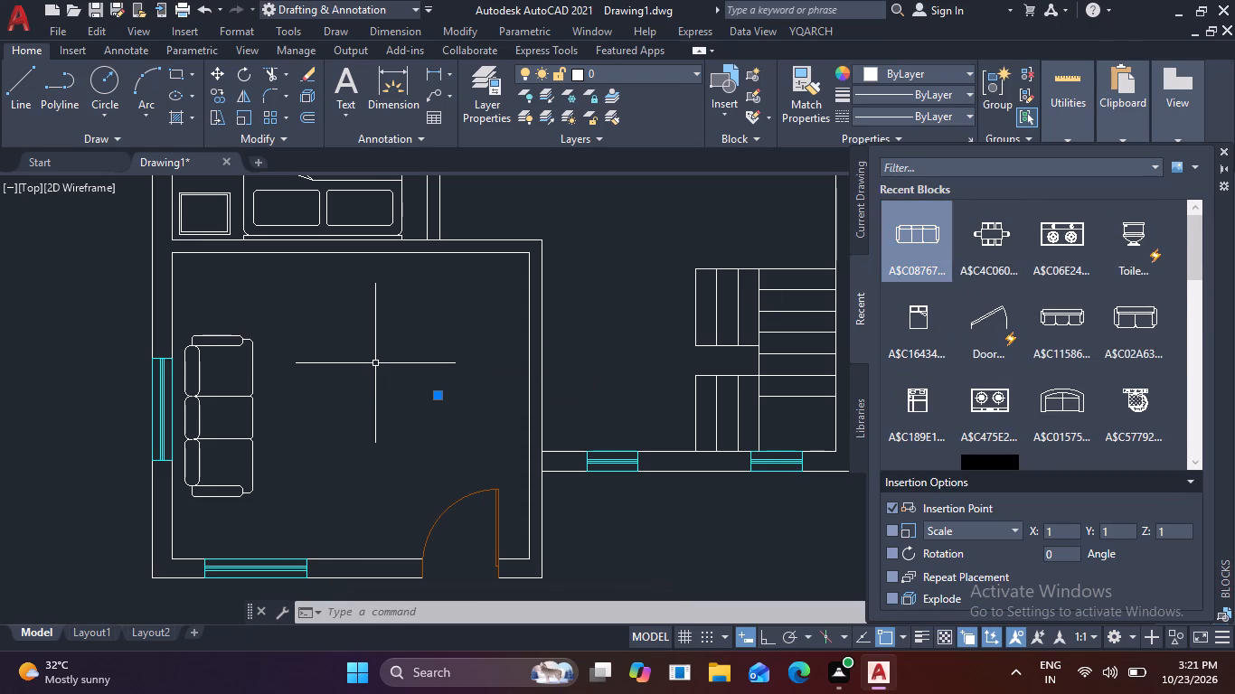
type("SC")
key("space")
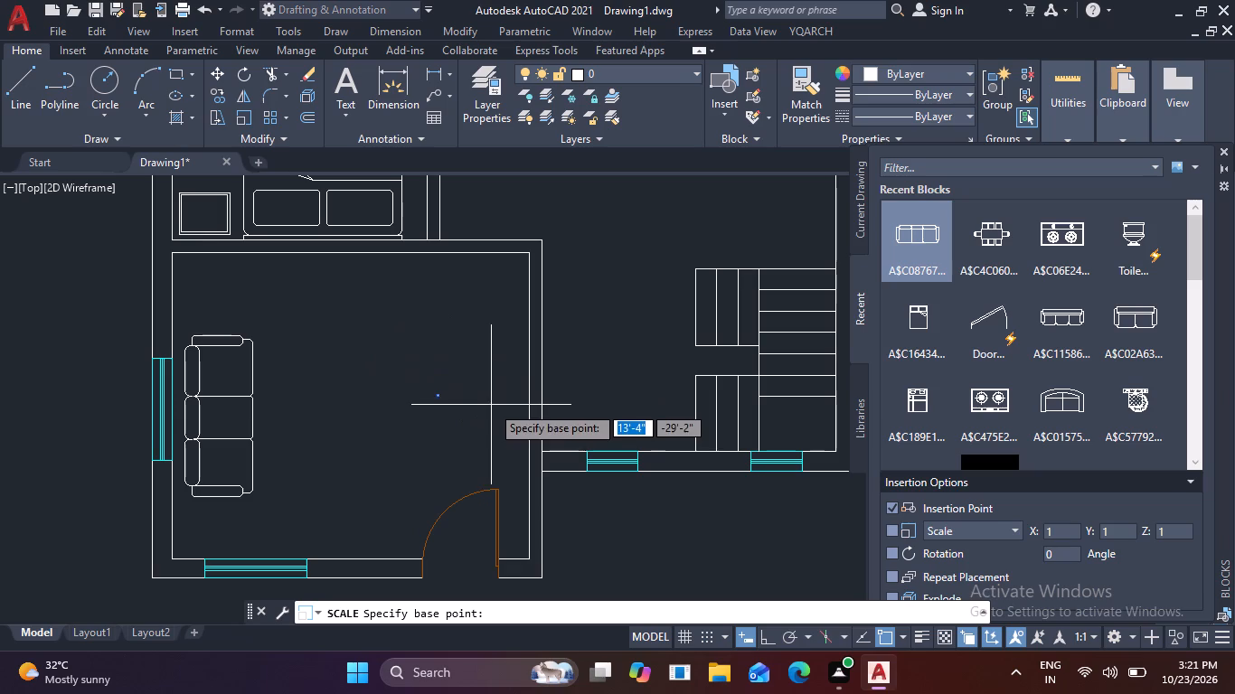
left_click(437, 392)
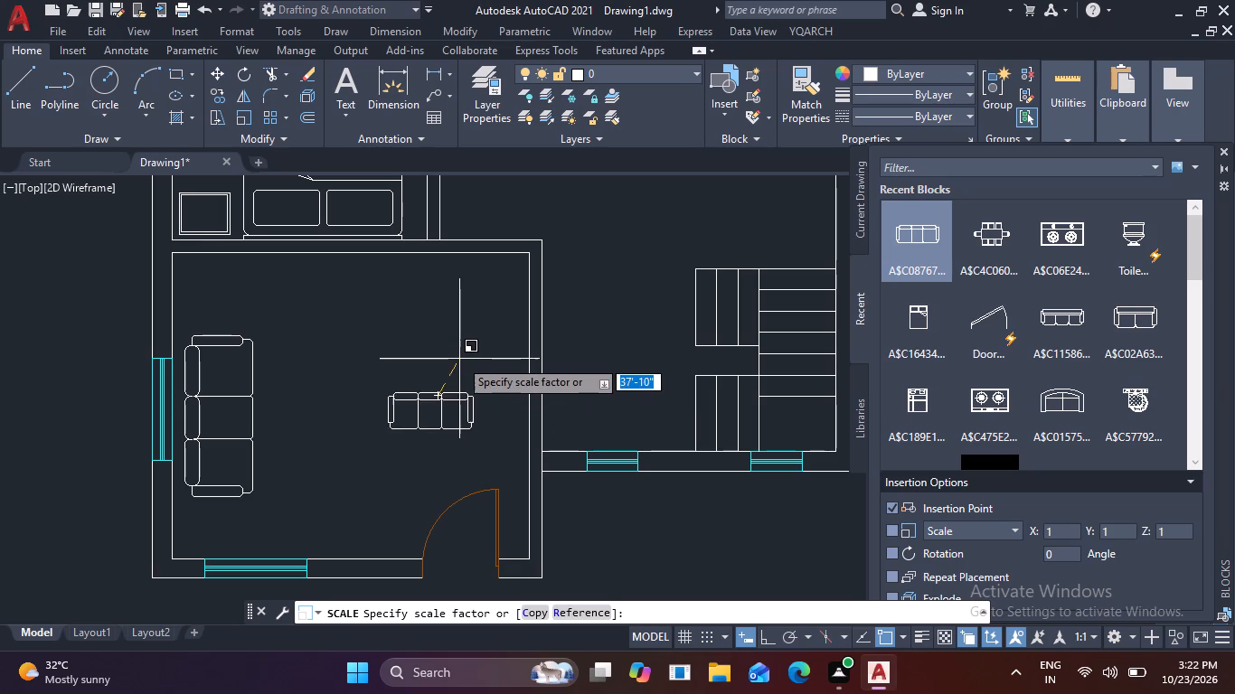
left_click(467, 346)
Move the new sofa up to the living room's upper wall, with its back facing that wall.
left_click_drag(525, 462, 515, 458)
left_click(443, 410)
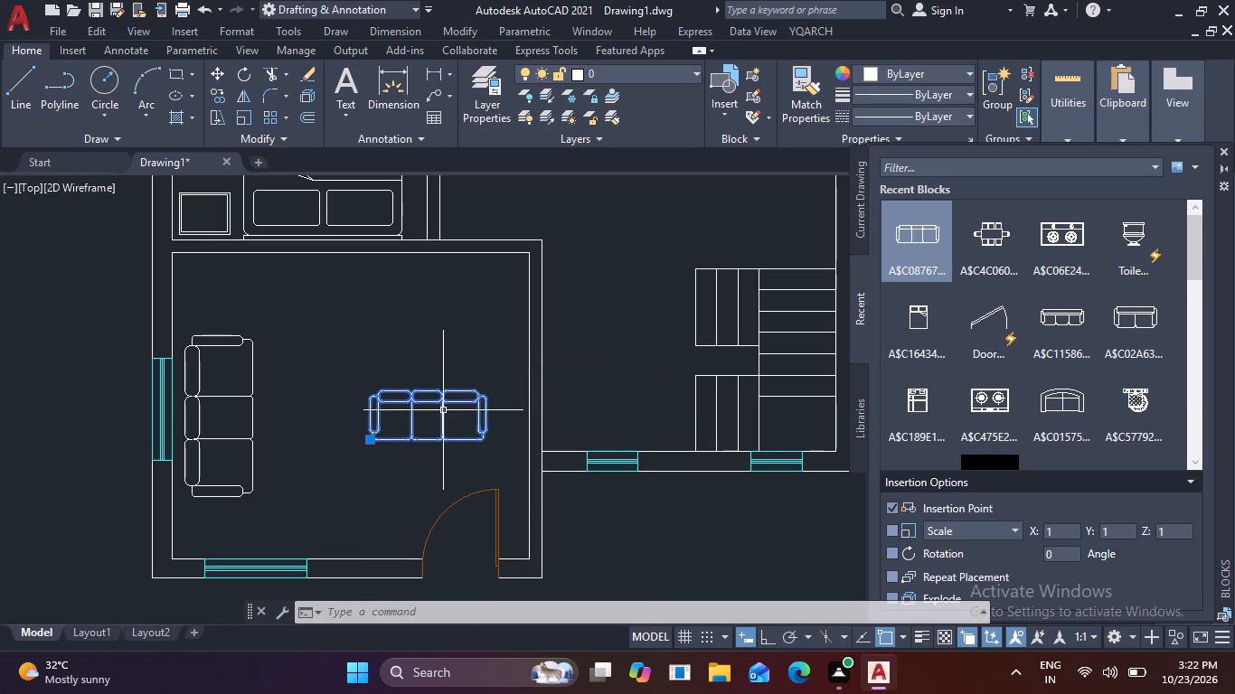
type("CO")
key("BackSpace")
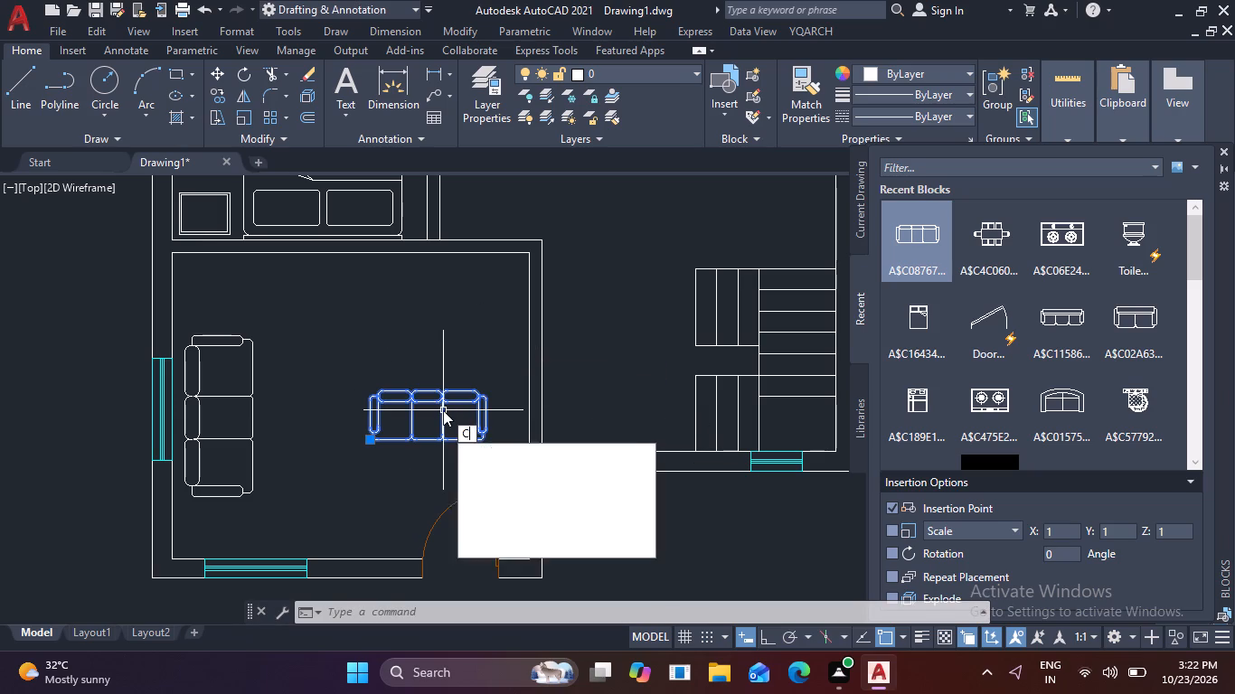
key("BackSpace")
type("M")
key("space")
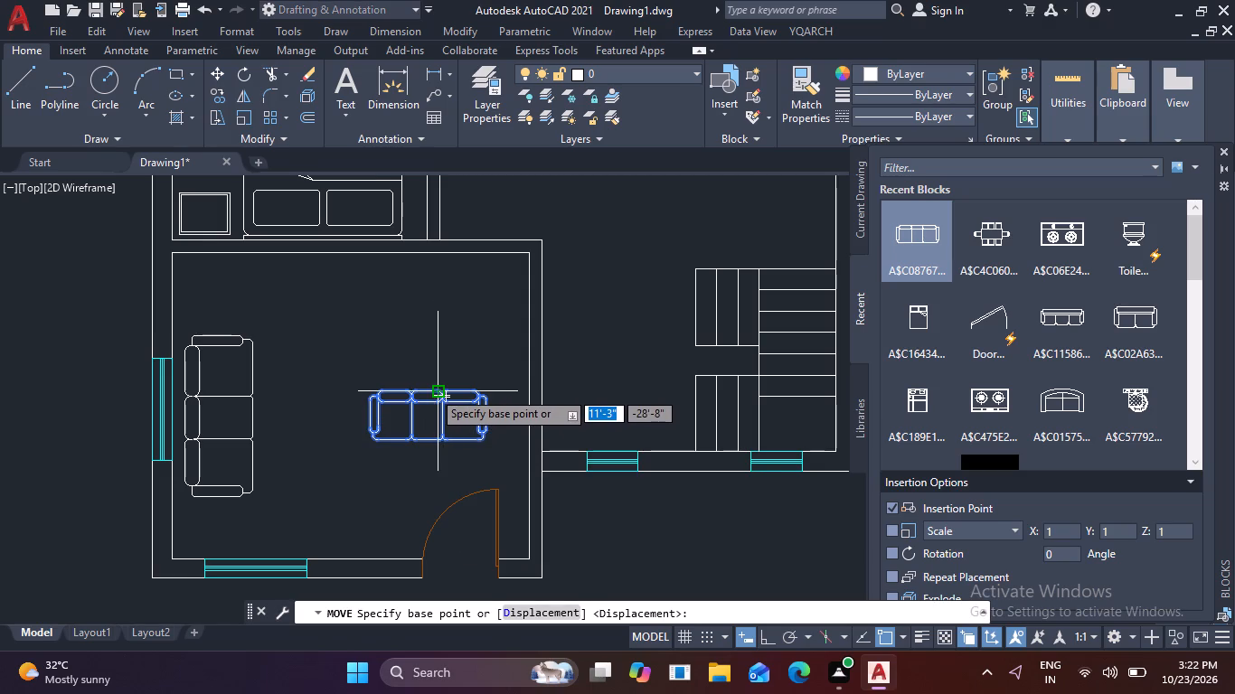
left_click(421, 390)
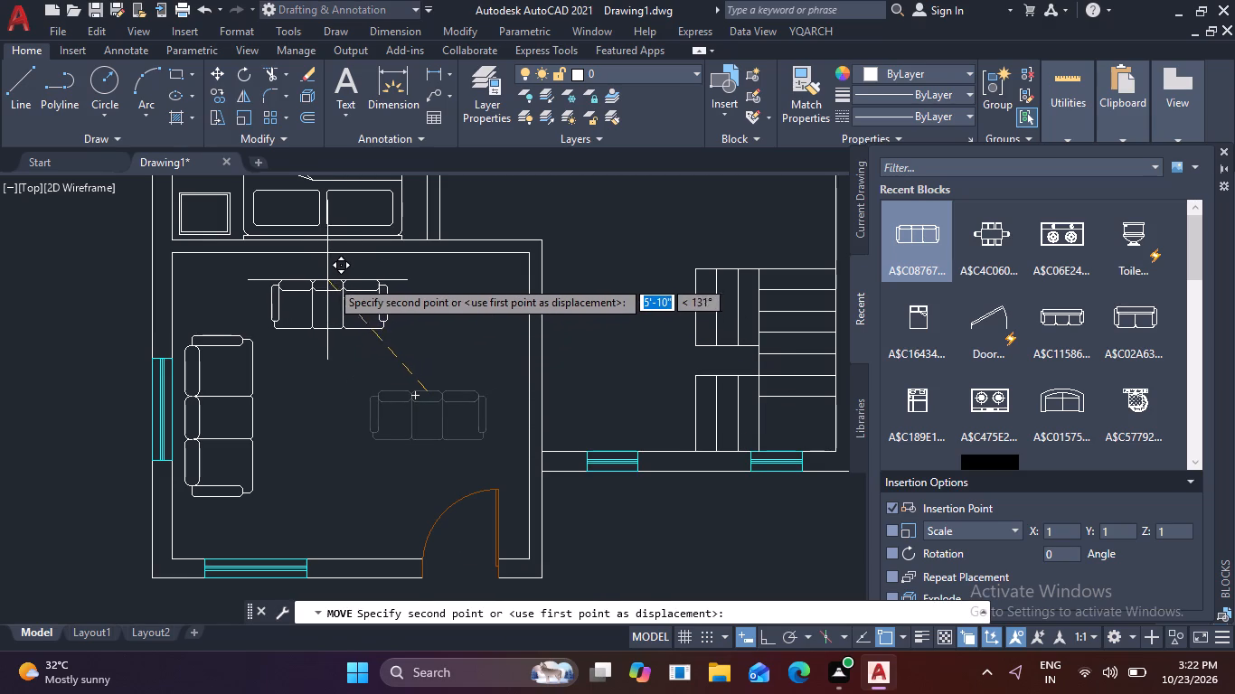
scroll(324, 258, "up", 2)
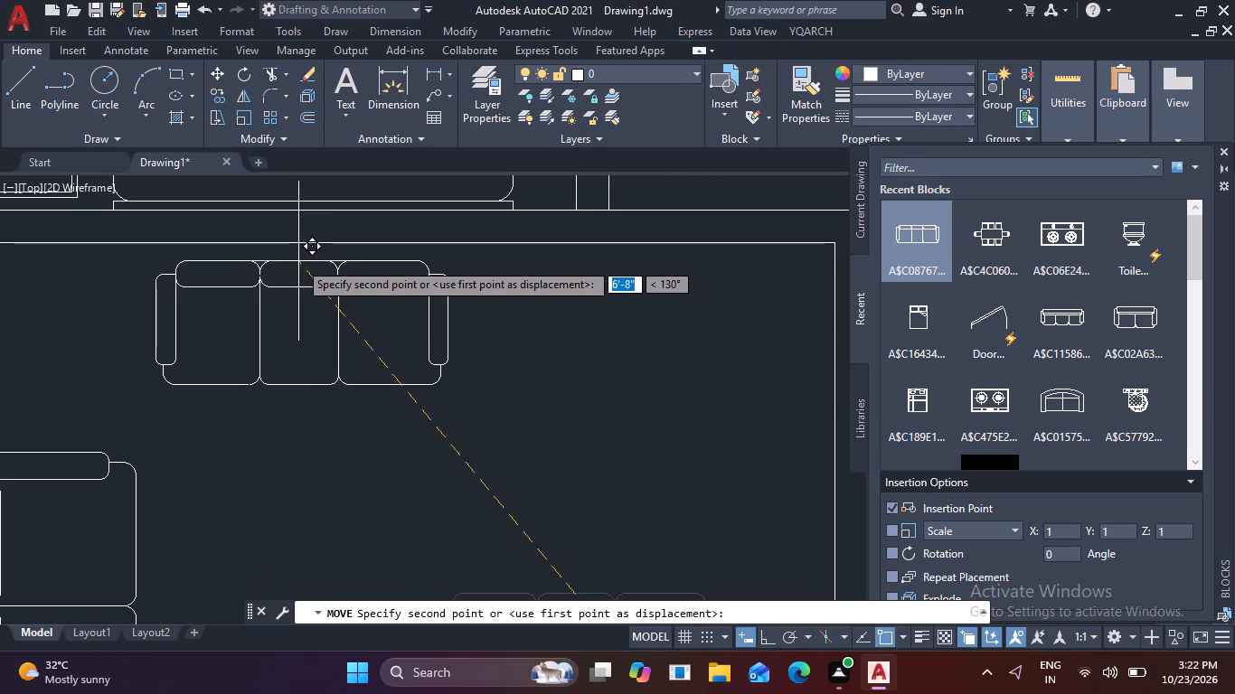
left_click(297, 259)
Enlarge the sofa at the upper wall, scaling it from its upper-left corner until it nearly matches the left-wall sofa.
left_click_drag(370, 401, 357, 390)
left_click(267, 342)
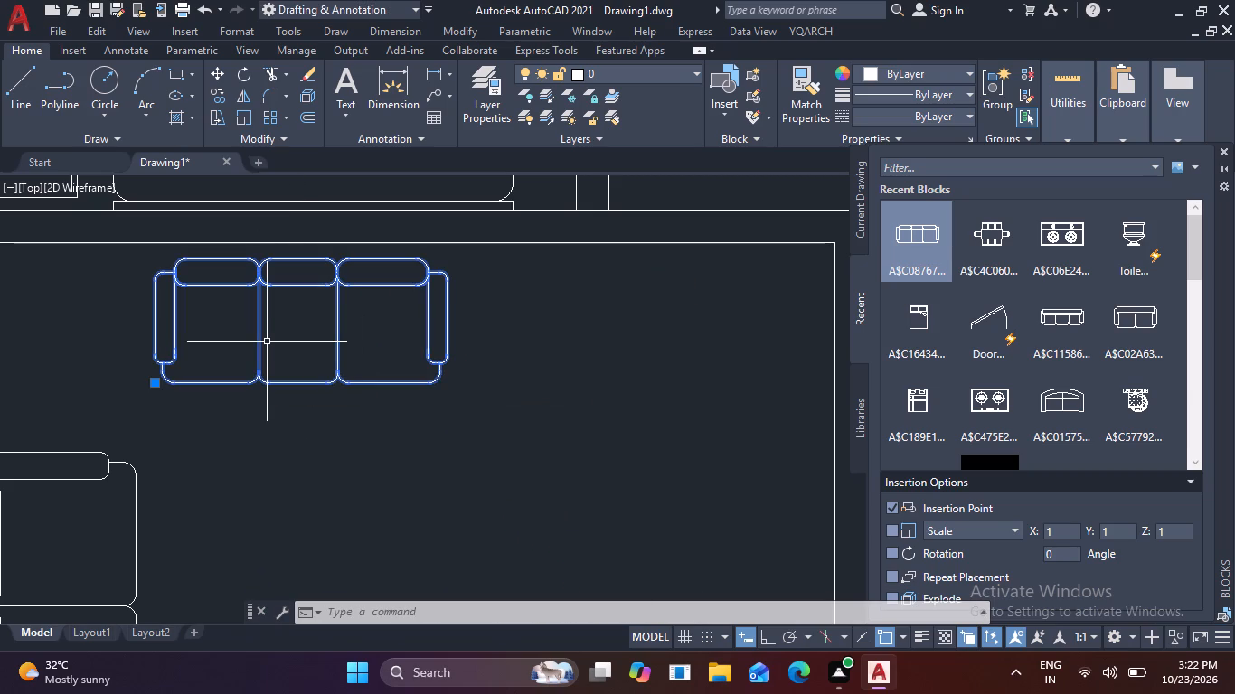
type("SC")
key("space")
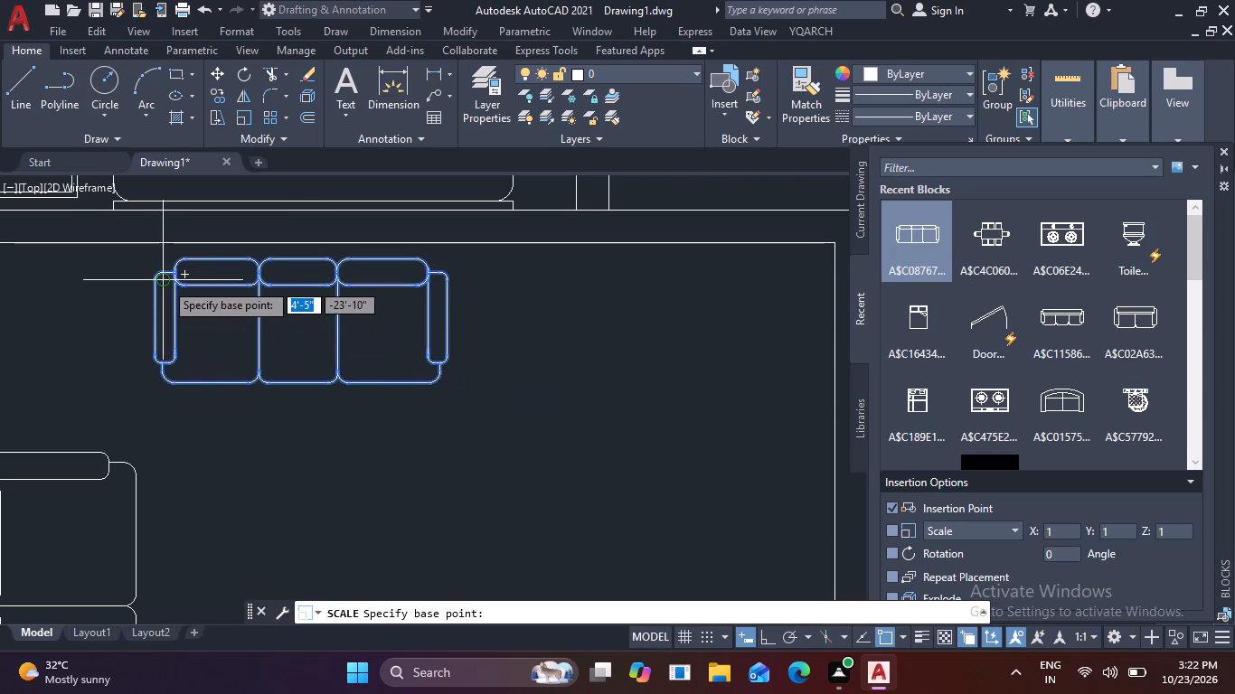
left_click(156, 269)
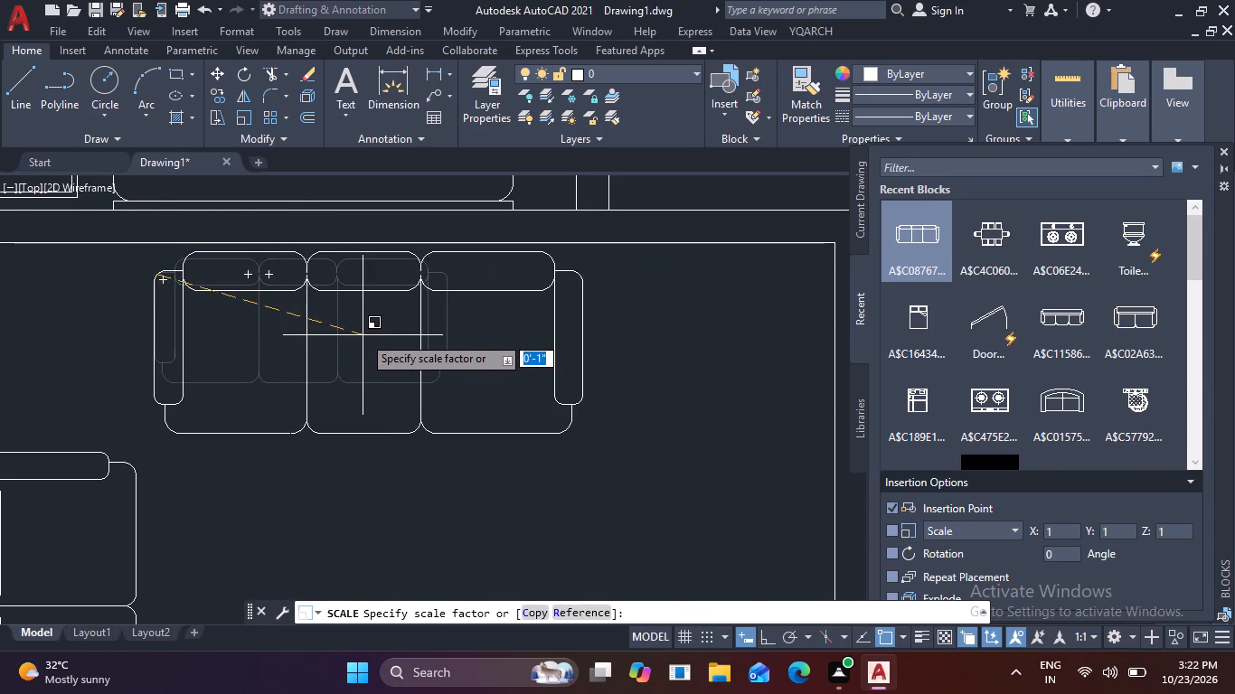
scroll(363, 335, "down", 1)
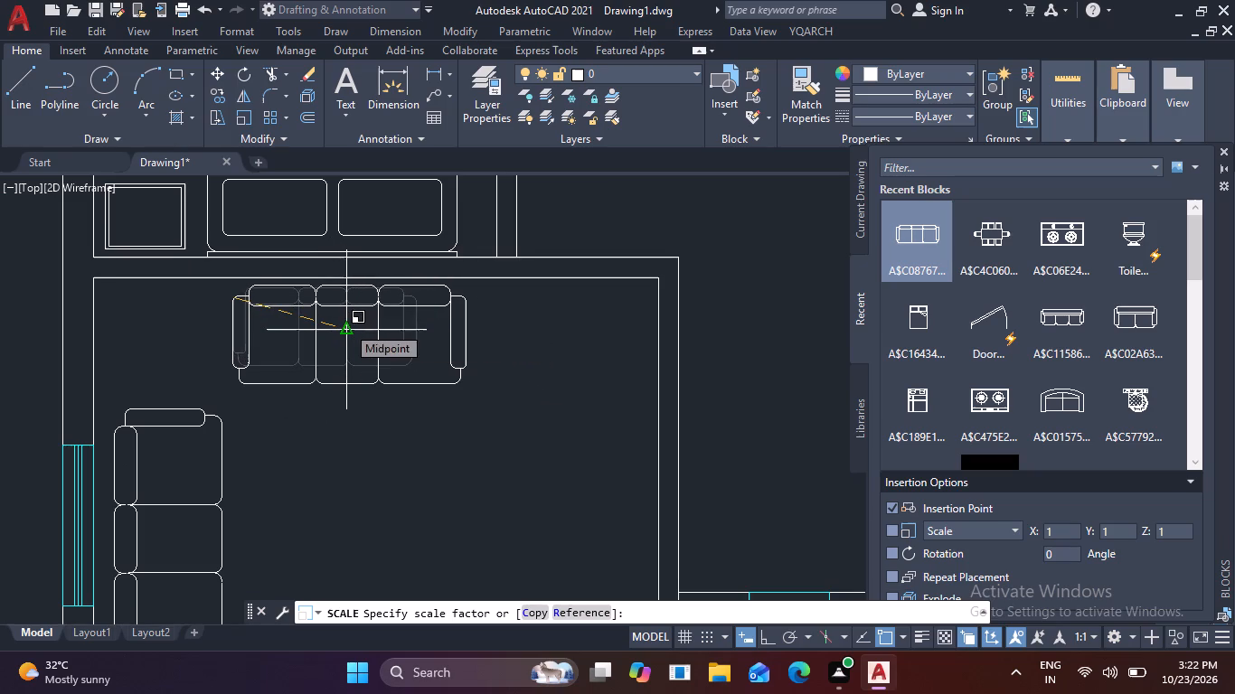
left_click(346, 325)
Mirror the upper sofa about a horizontal line through the left-wall sofa's midpoint with Ortho on, keeping the original.
scroll(421, 350, "down", 2)
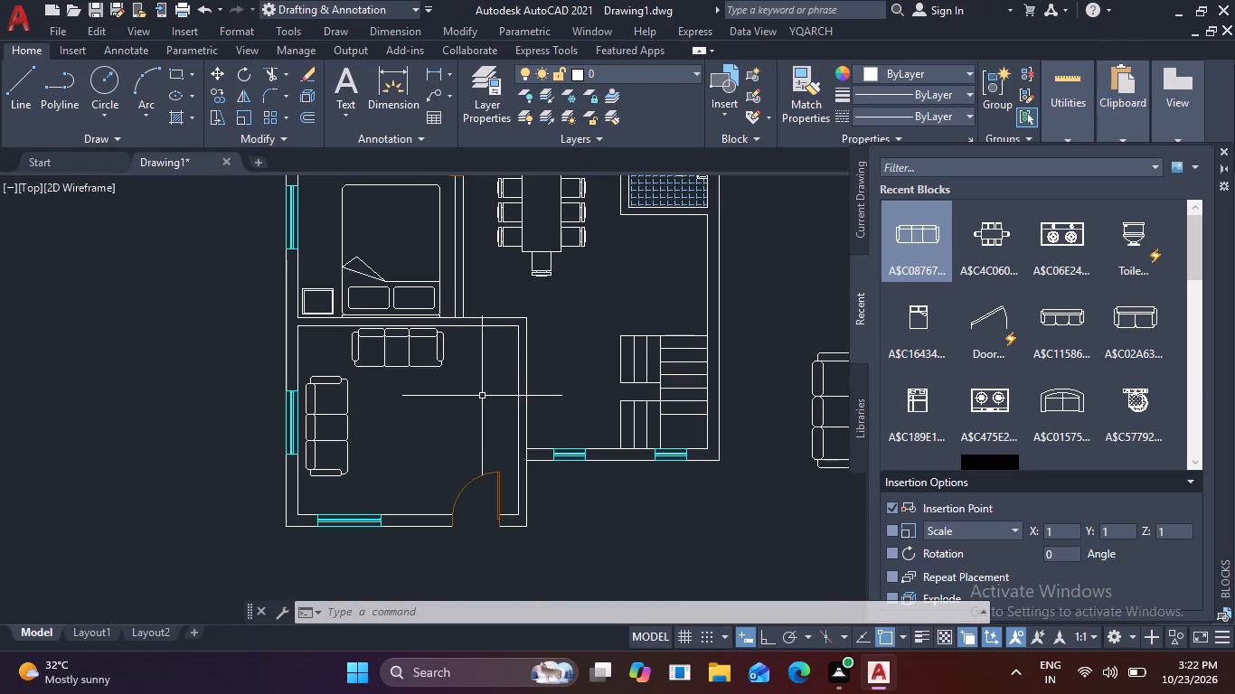
left_click(482, 396)
left_click(382, 339)
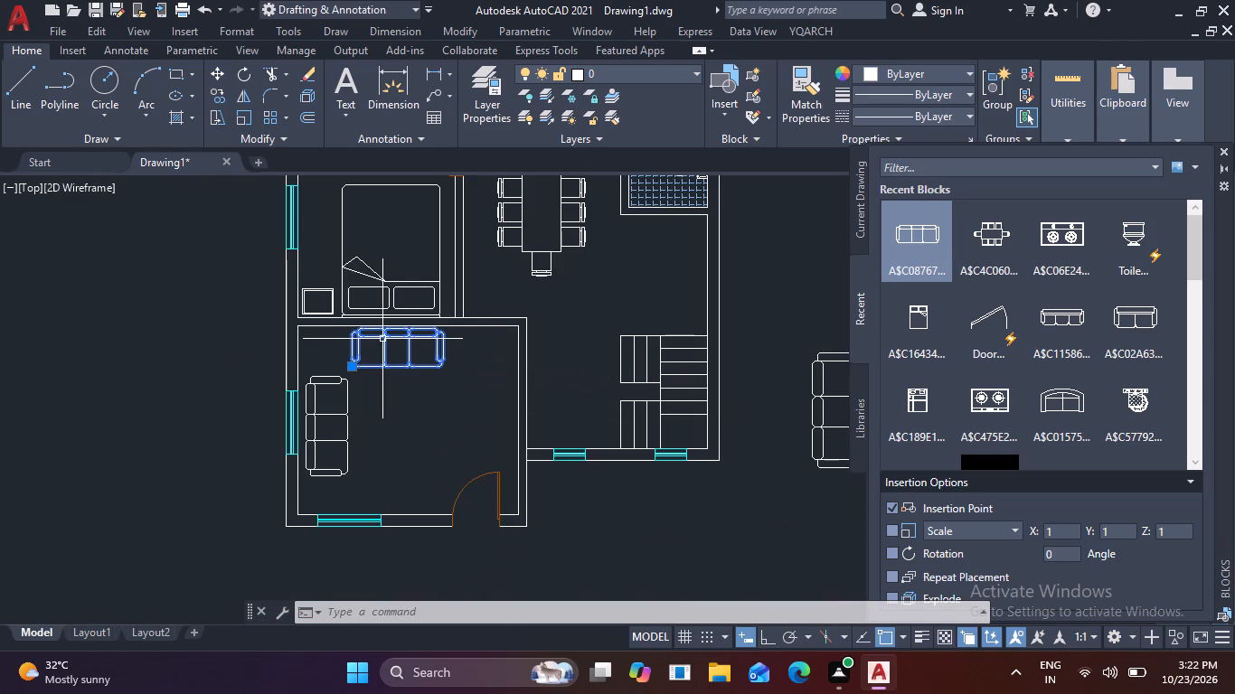
type("MI")
key("space")
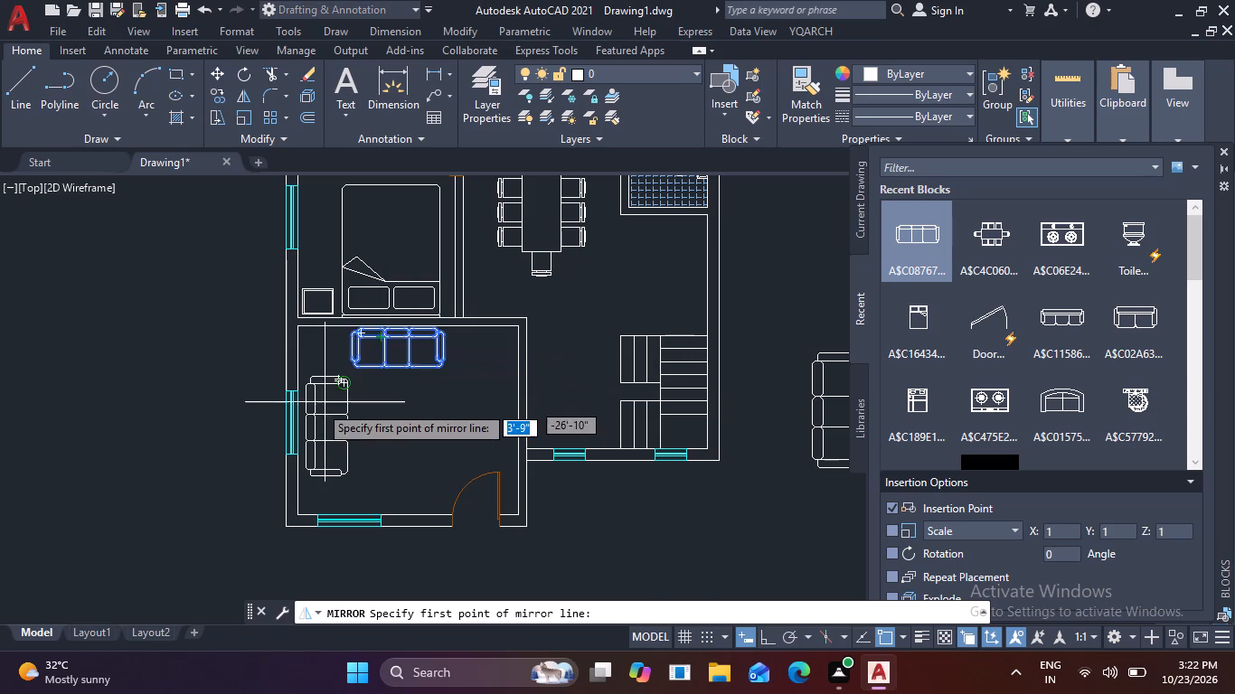
scroll(313, 408, "up", 2)
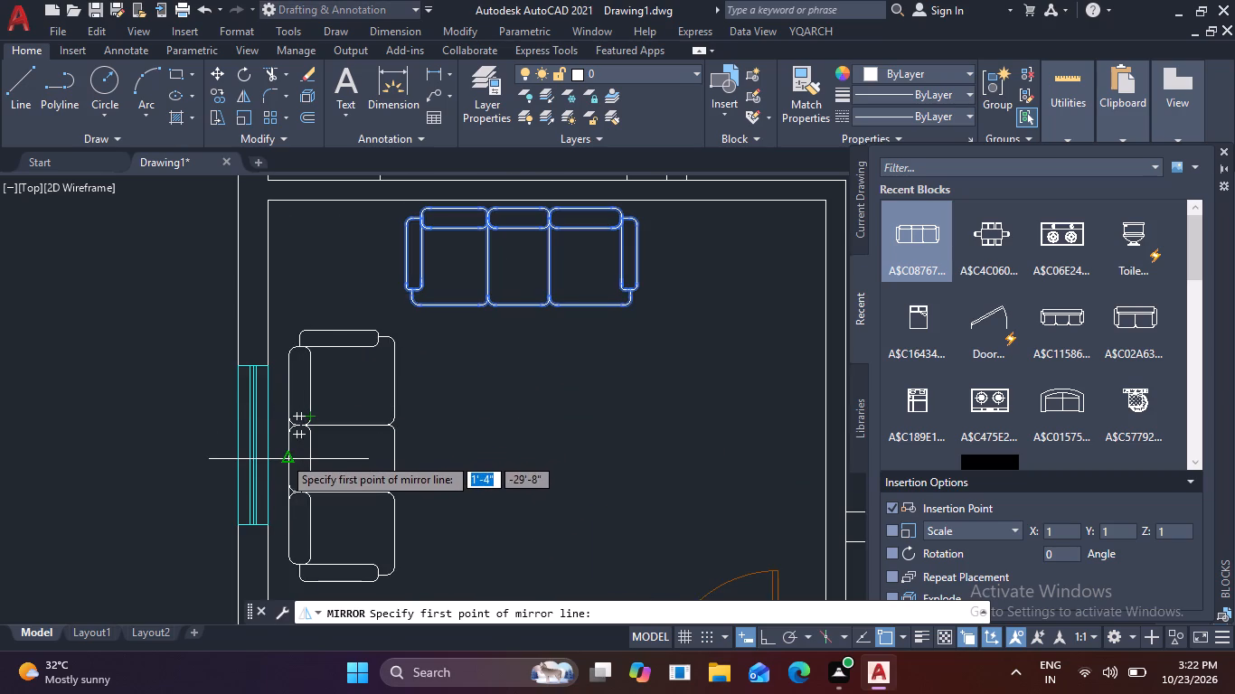
left_click(283, 456)
scroll(677, 425, "down", 1)
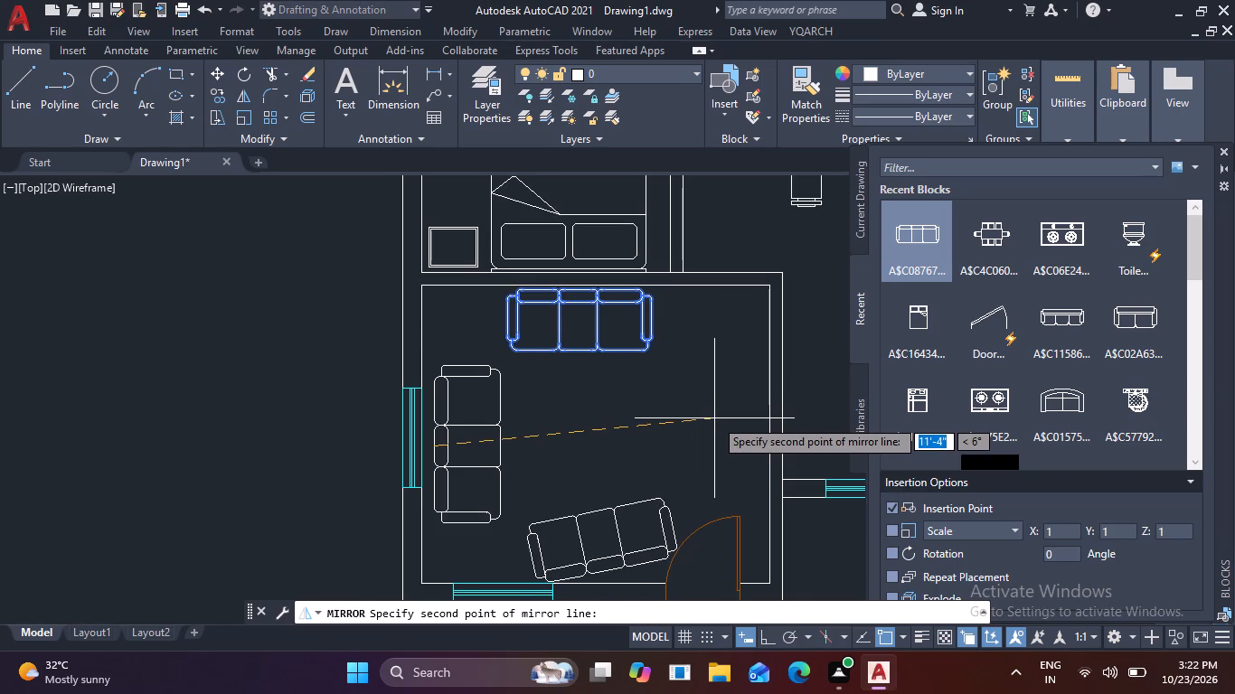
key("F8")
left_click(715, 422)
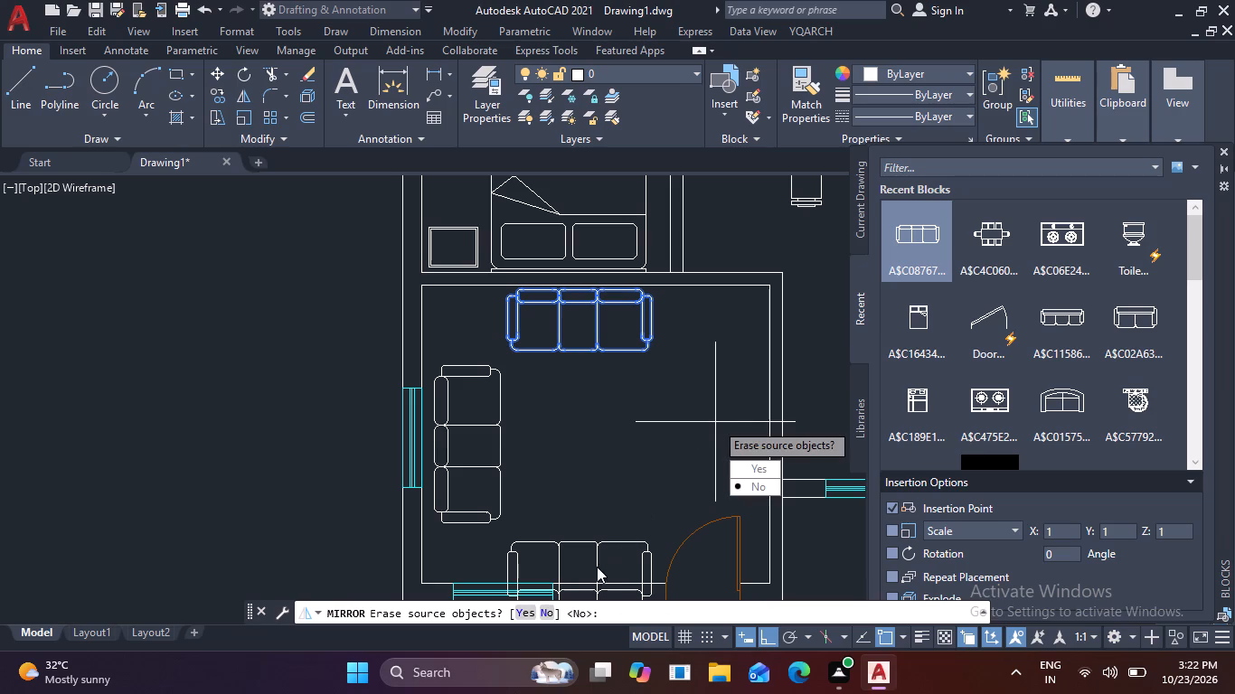
key("space")
left_click(715, 422)
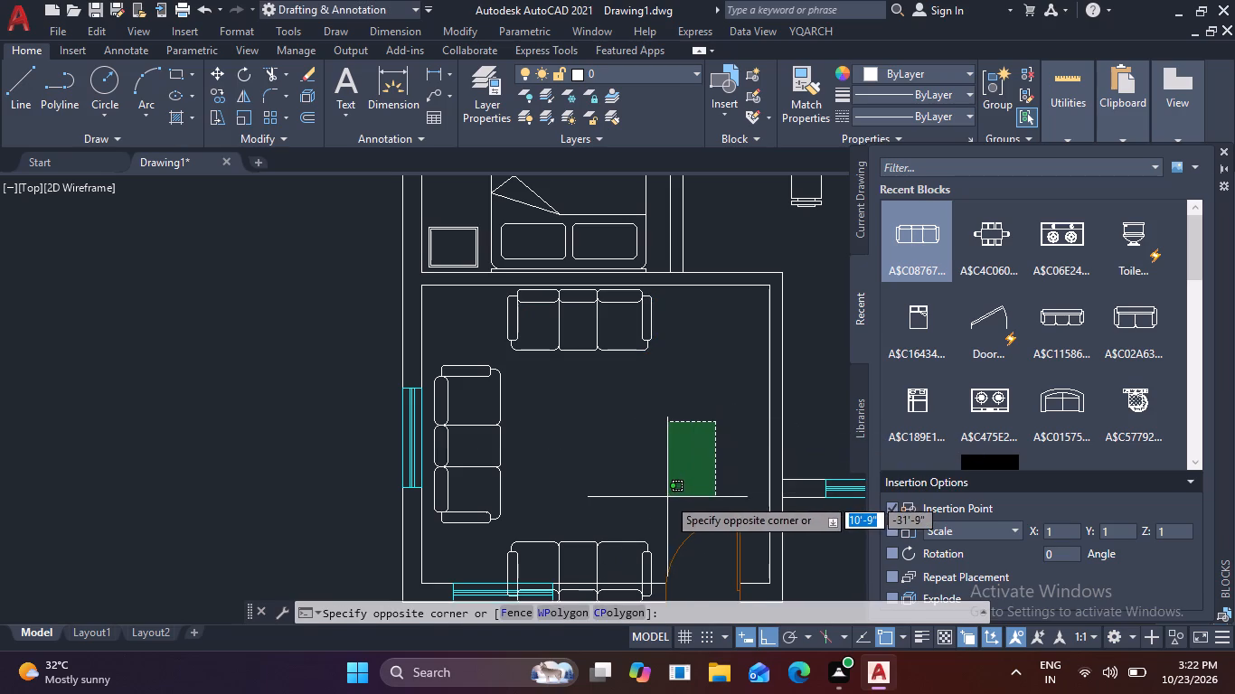
key("space")
key("space")
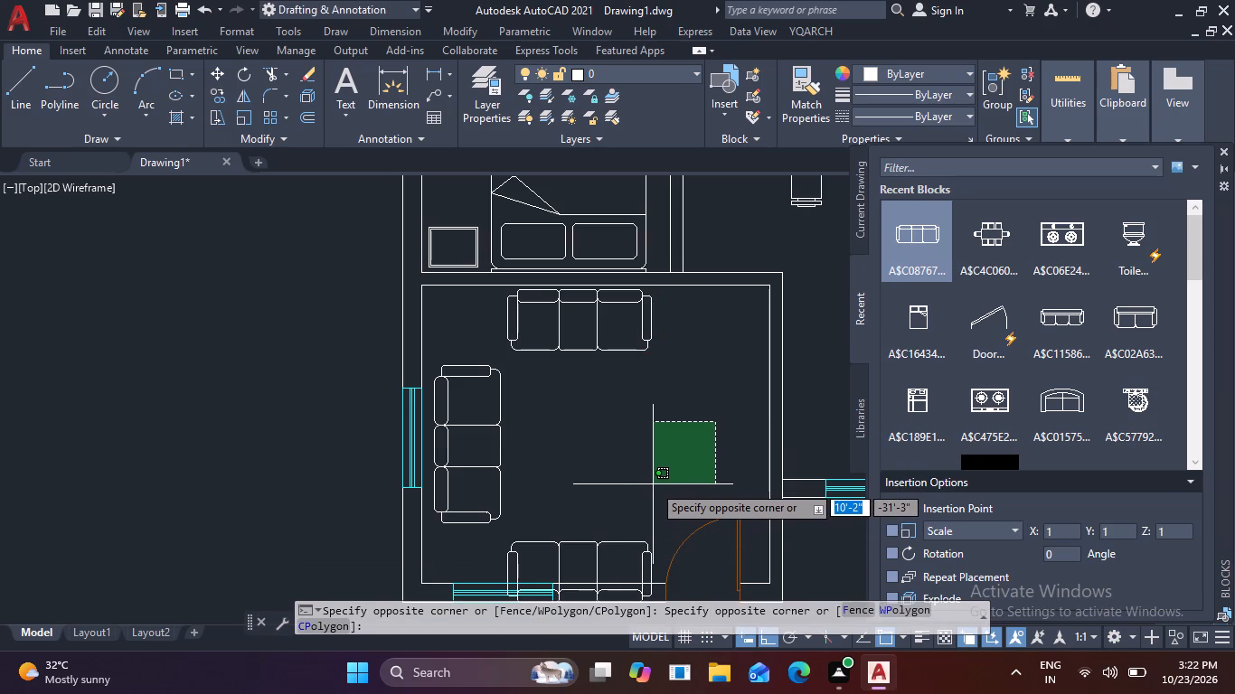
key("Escape")
Move the mirrored sofa straight up about 1'-4" so it clears the living room's lower wall and window.
middle_click_drag(636, 490, 628, 354)
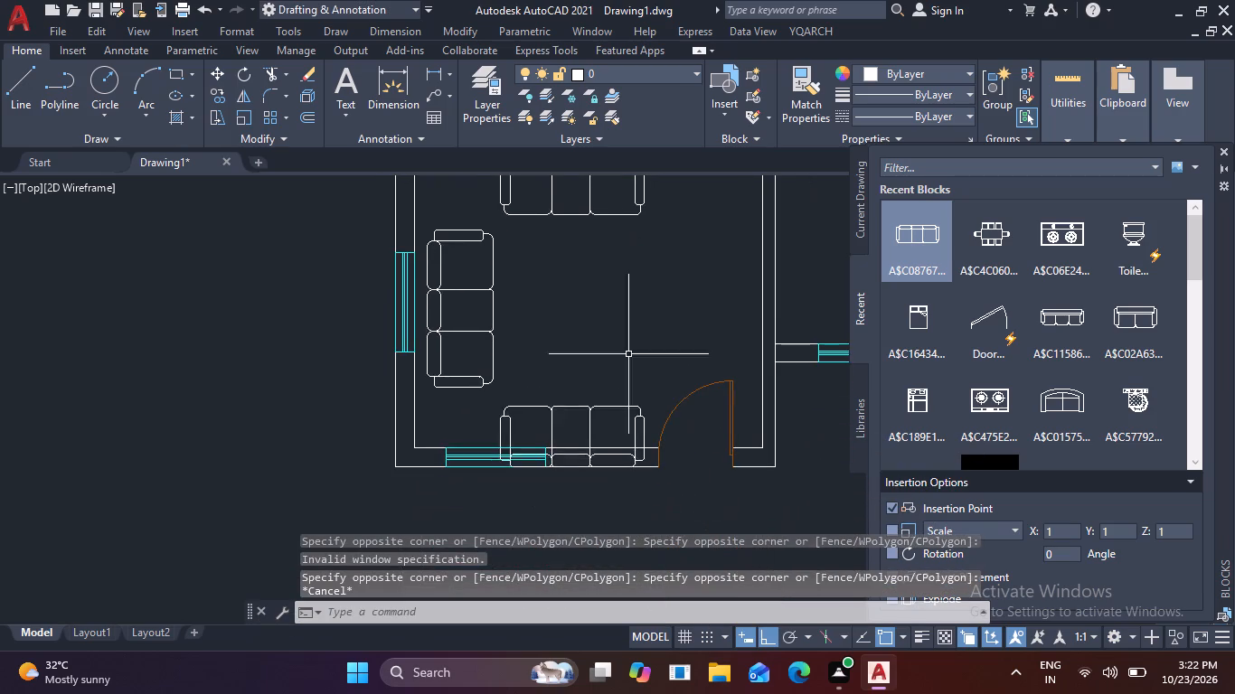
left_click(610, 417)
left_click(564, 396)
key("m")
key("space")
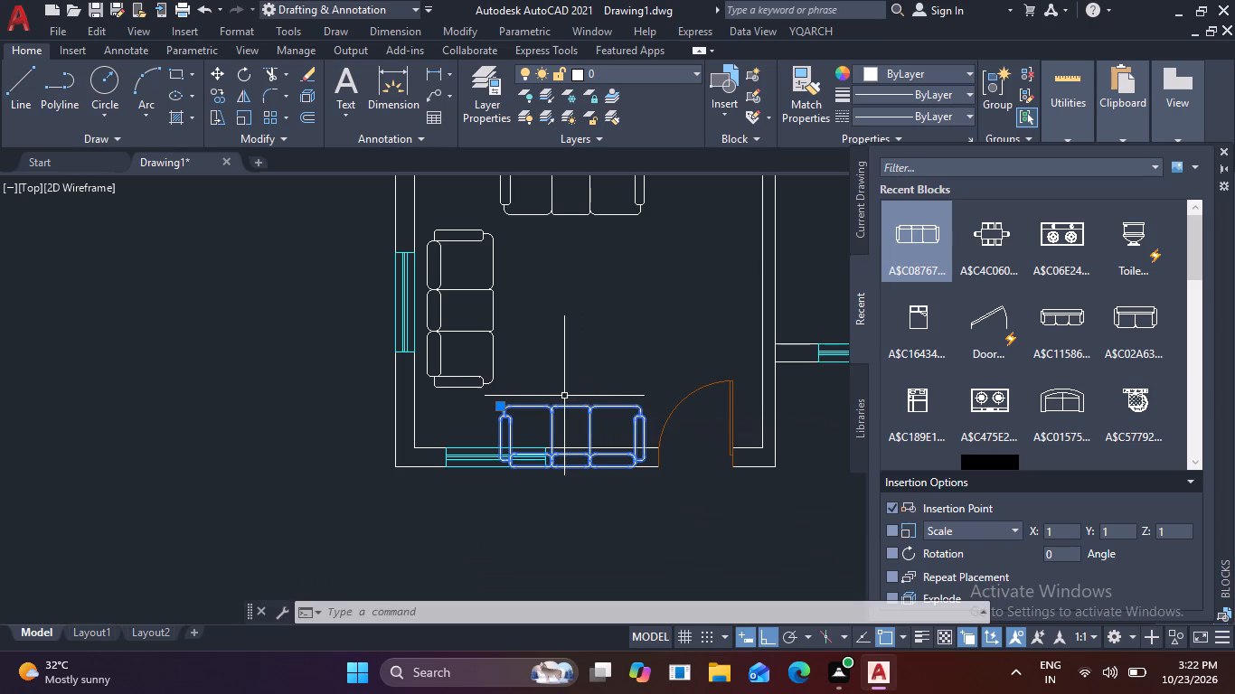
left_click(572, 407)
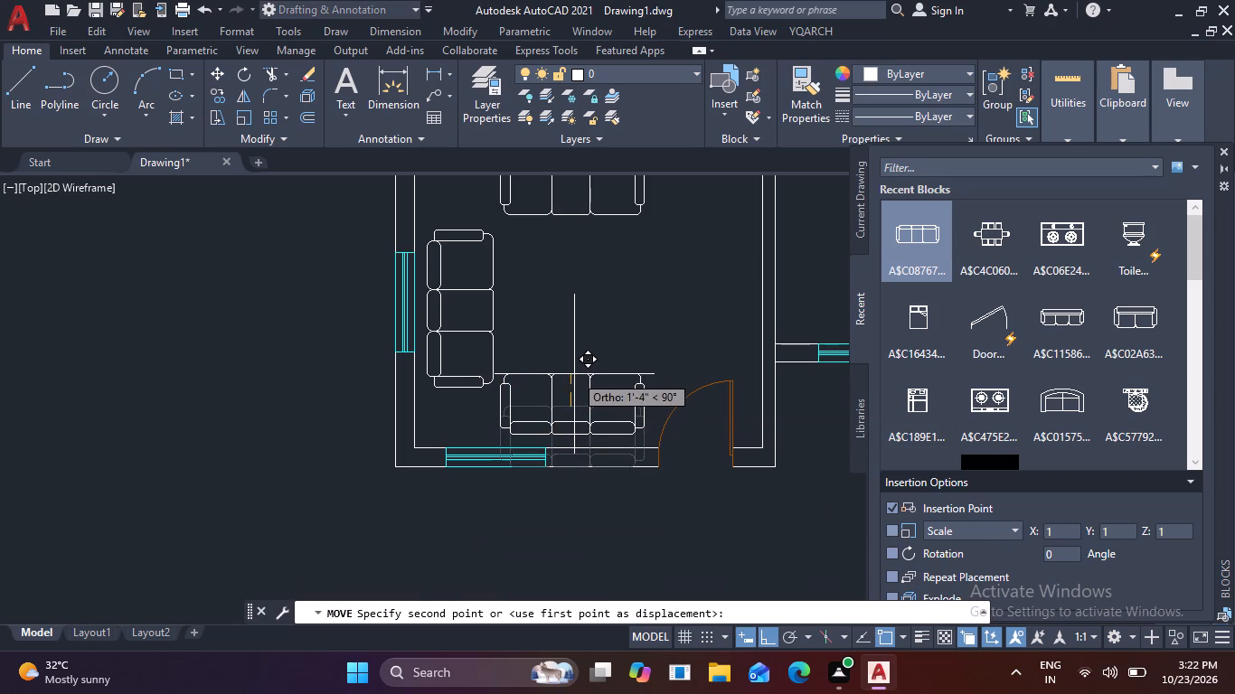
left_click(574, 374)
Move the upper sofa slightly down and left, off the upper wall, with Ortho turned off.
scroll(657, 348, "down", 1)
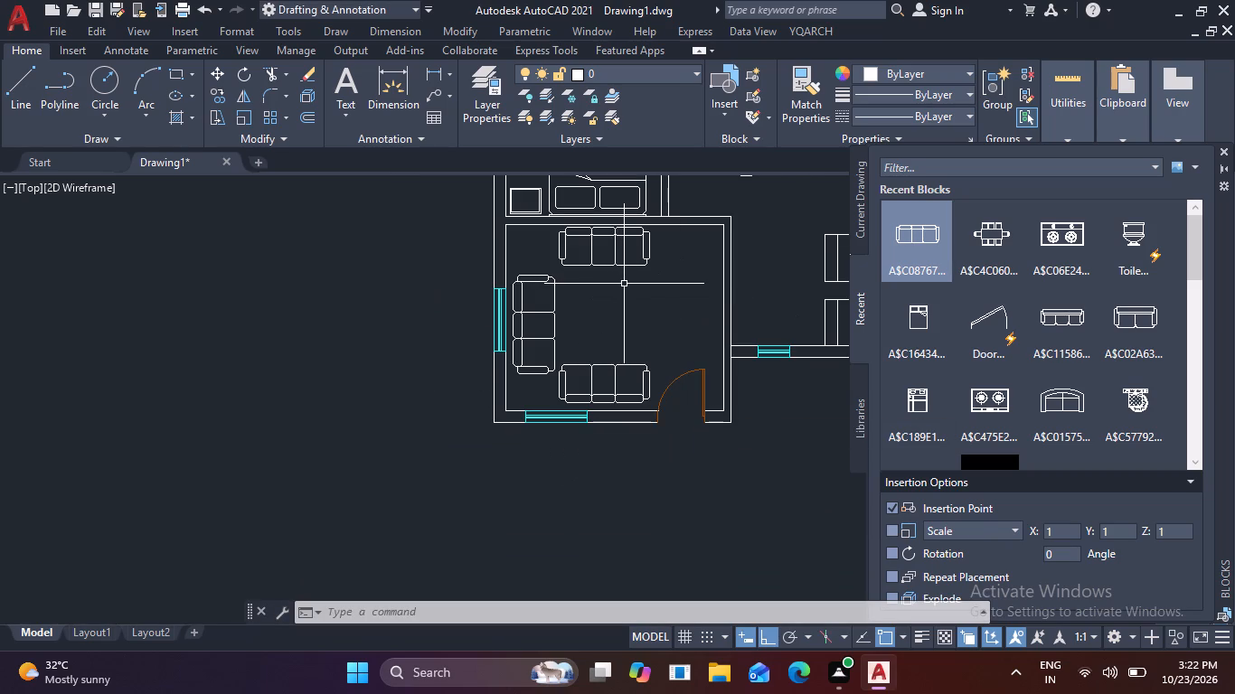
scroll(584, 274, "up", 1)
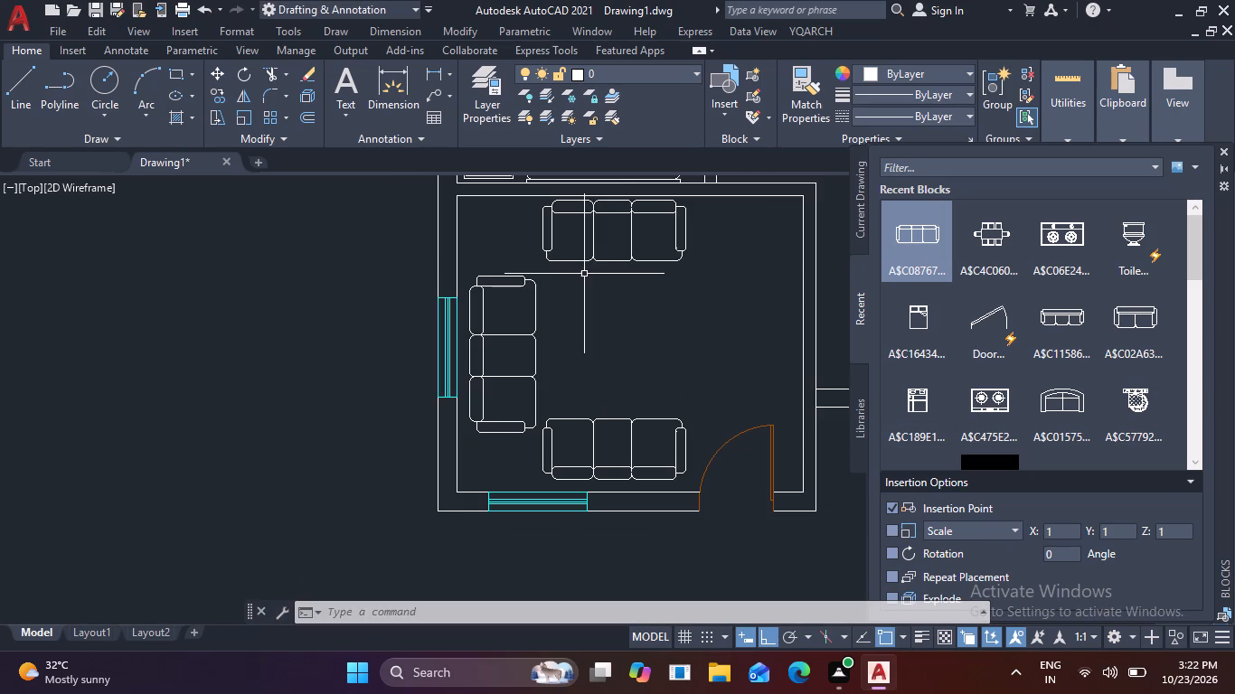
left_click(620, 267)
left_click(592, 251)
type("M")
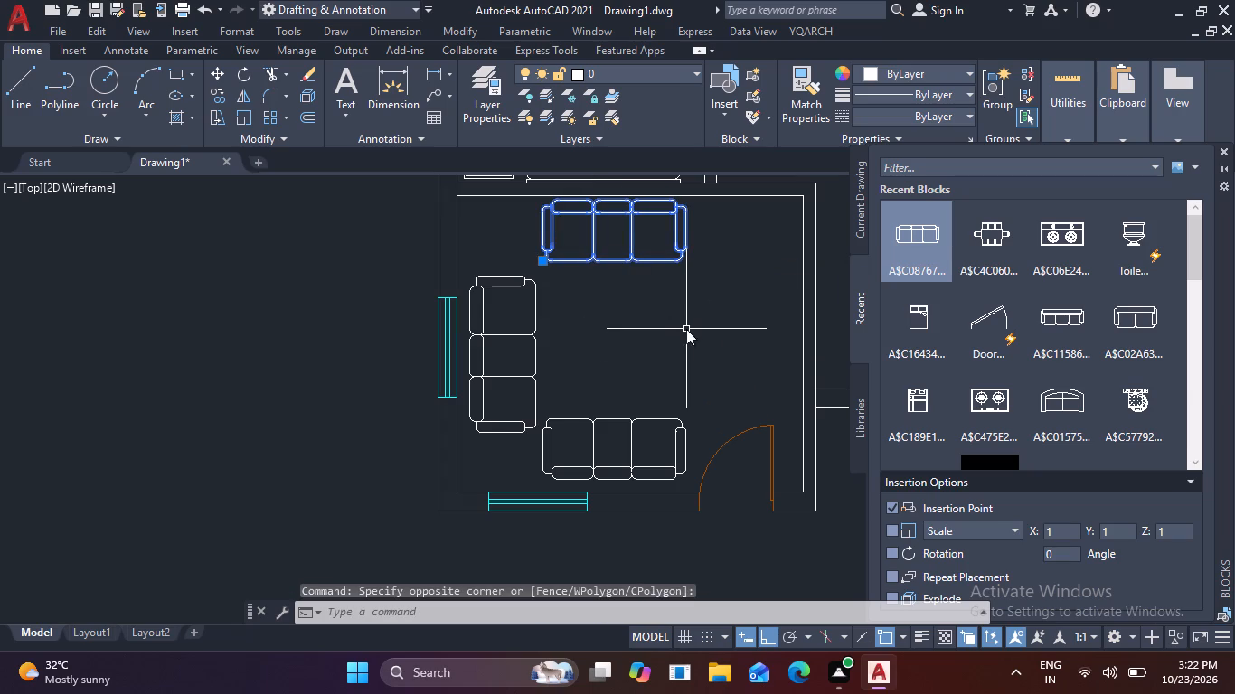
key("space")
left_click(599, 266)
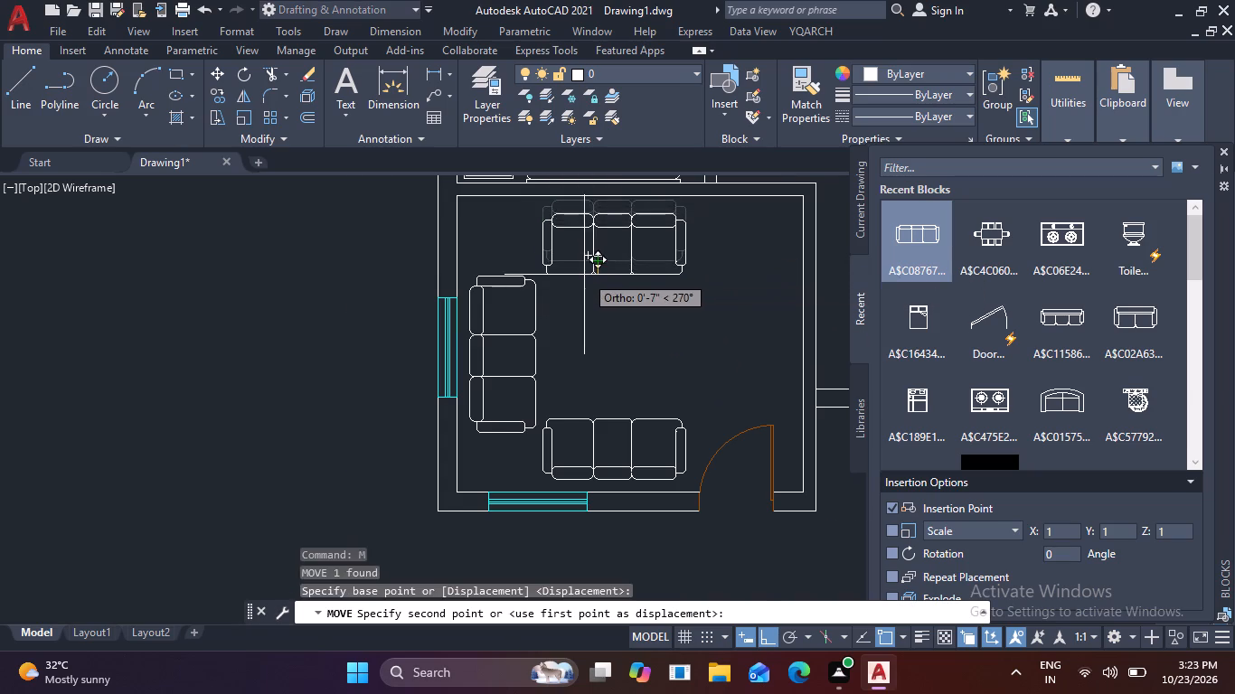
scroll(584, 275, "up", 1)
key("F8")
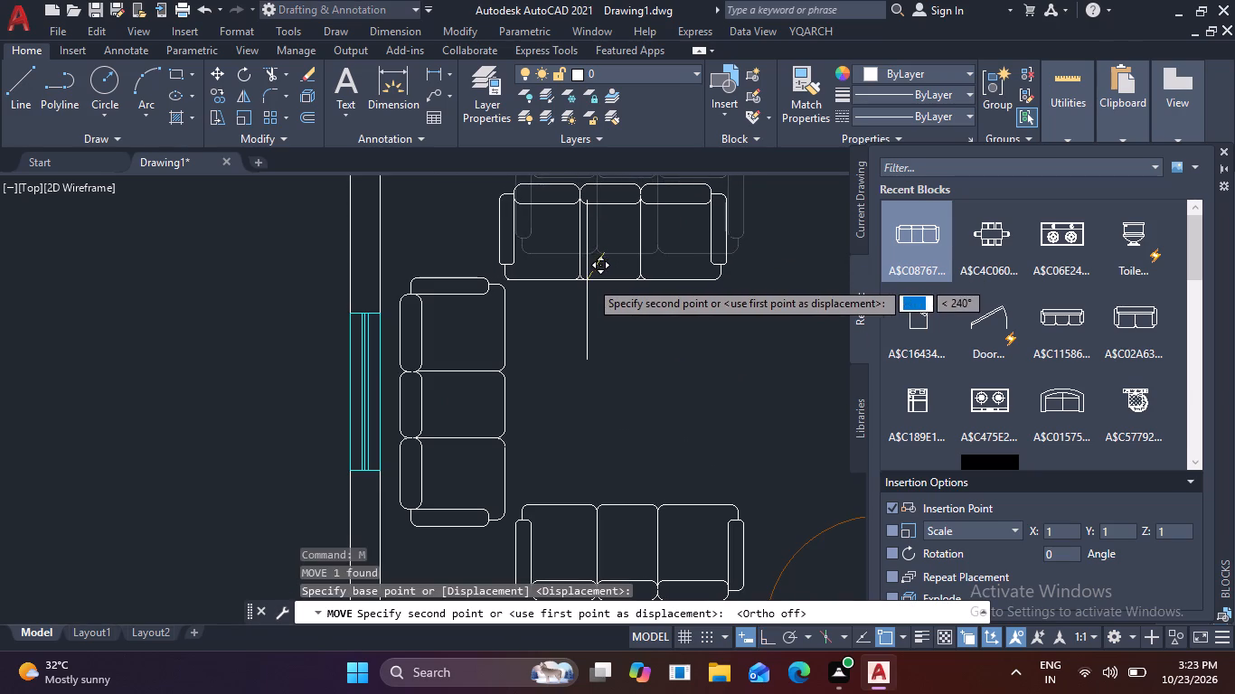
left_click(599, 276)
scroll(642, 293, "down", 2)
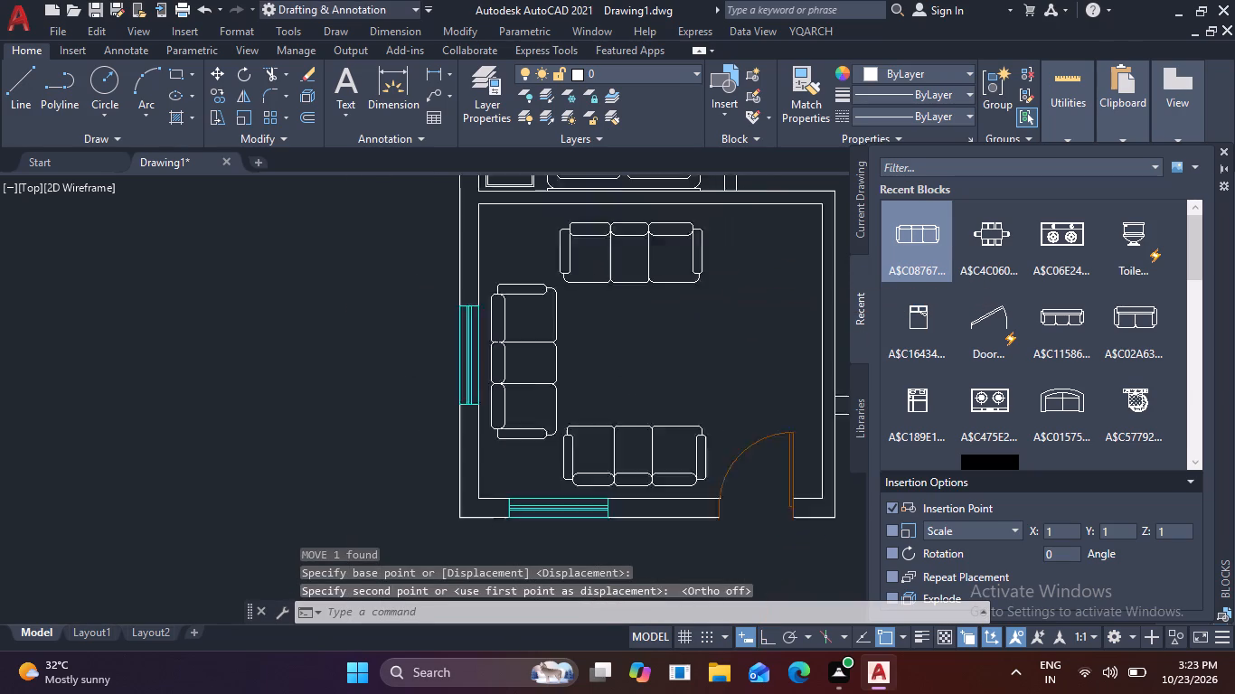
Draw a rectangular coffee table, roughly 4'-6" by 3'-2", between the three sofas in the living room.
type("REC")
key("space")
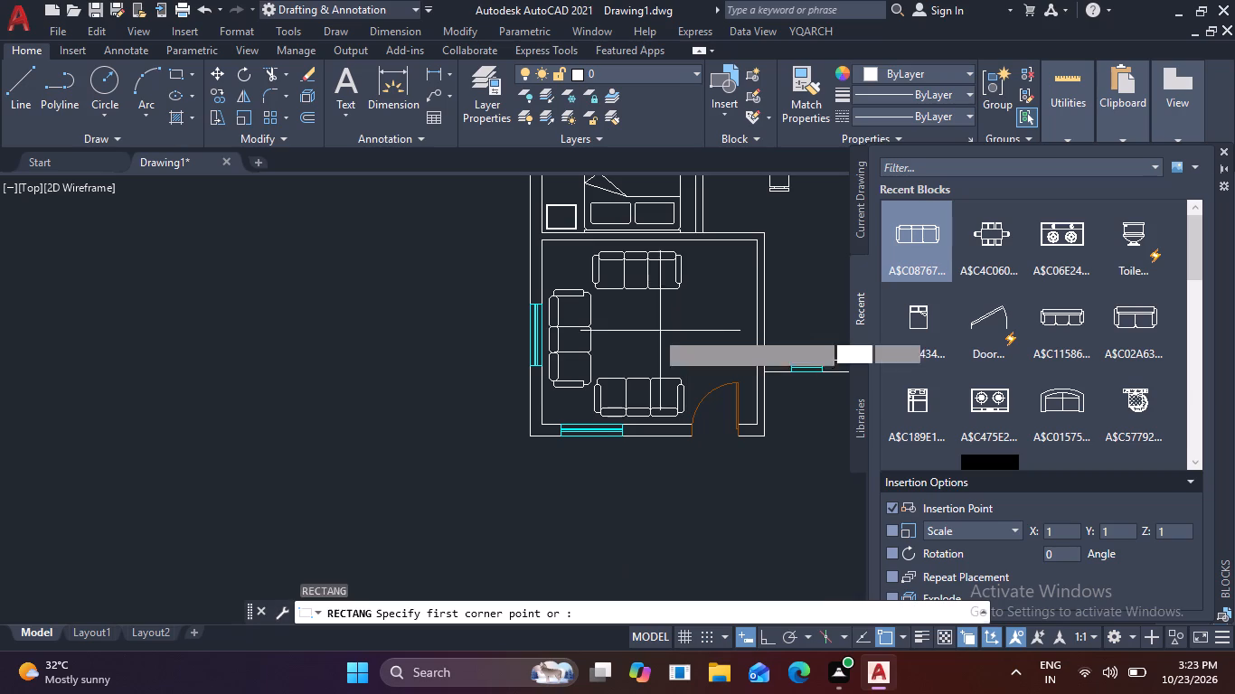
left_click(609, 305)
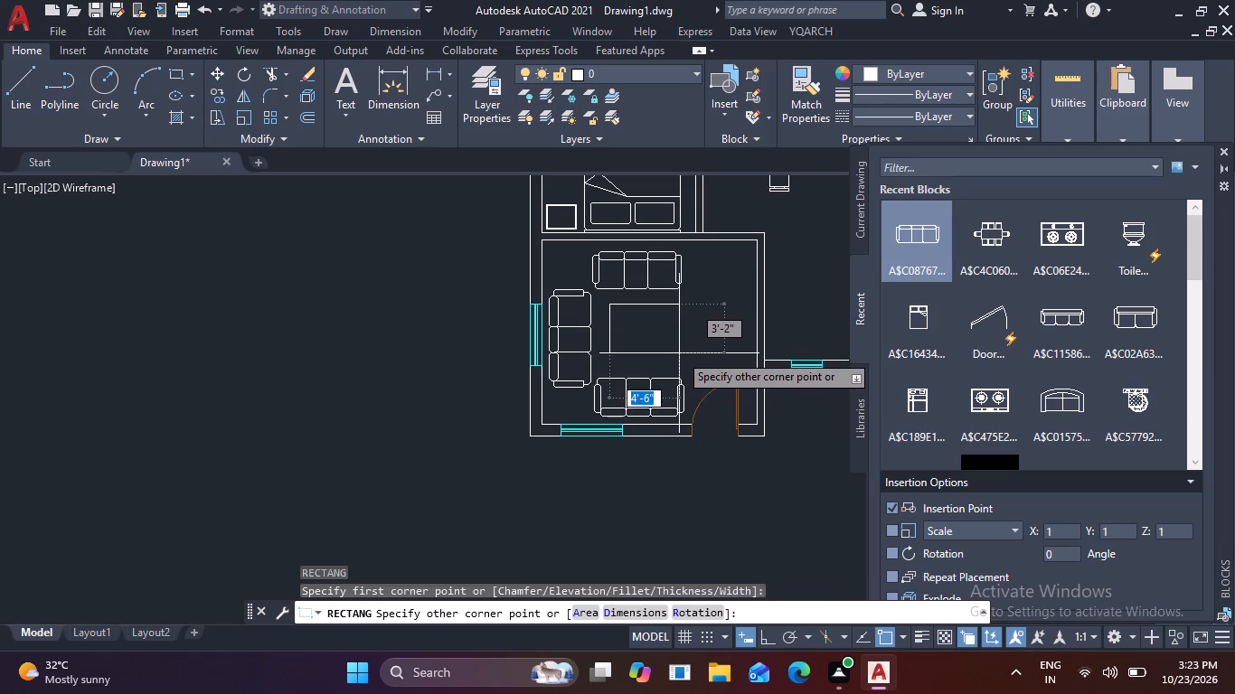
left_click(675, 356)
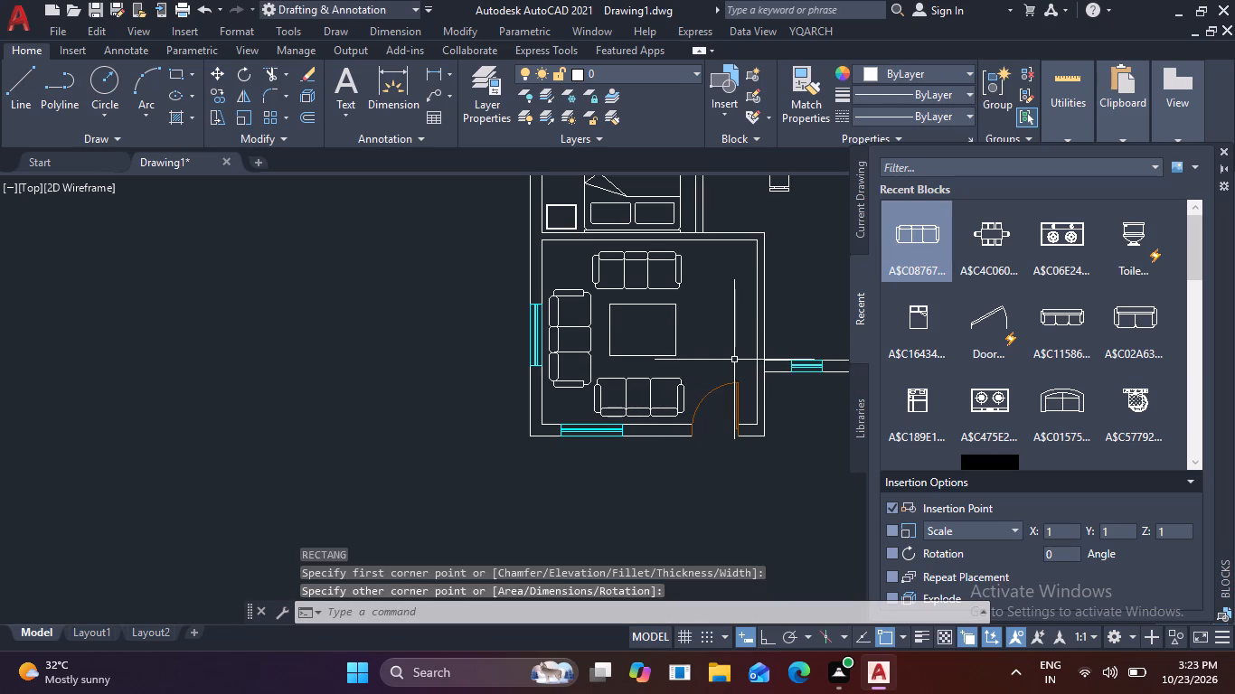
Offset the coffee table rectangle 2" to the inside to make its inner border.
key("o")
key("Return")
type("2")
key("space")
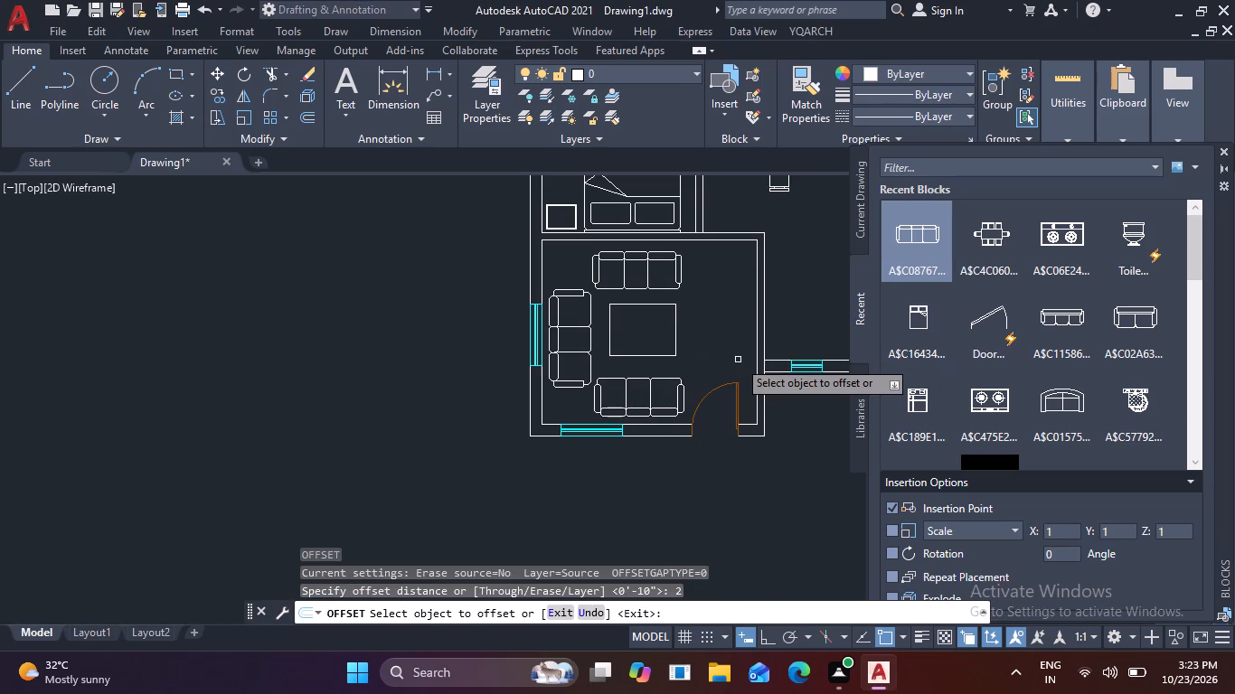
left_click(674, 322)
left_click(611, 345)
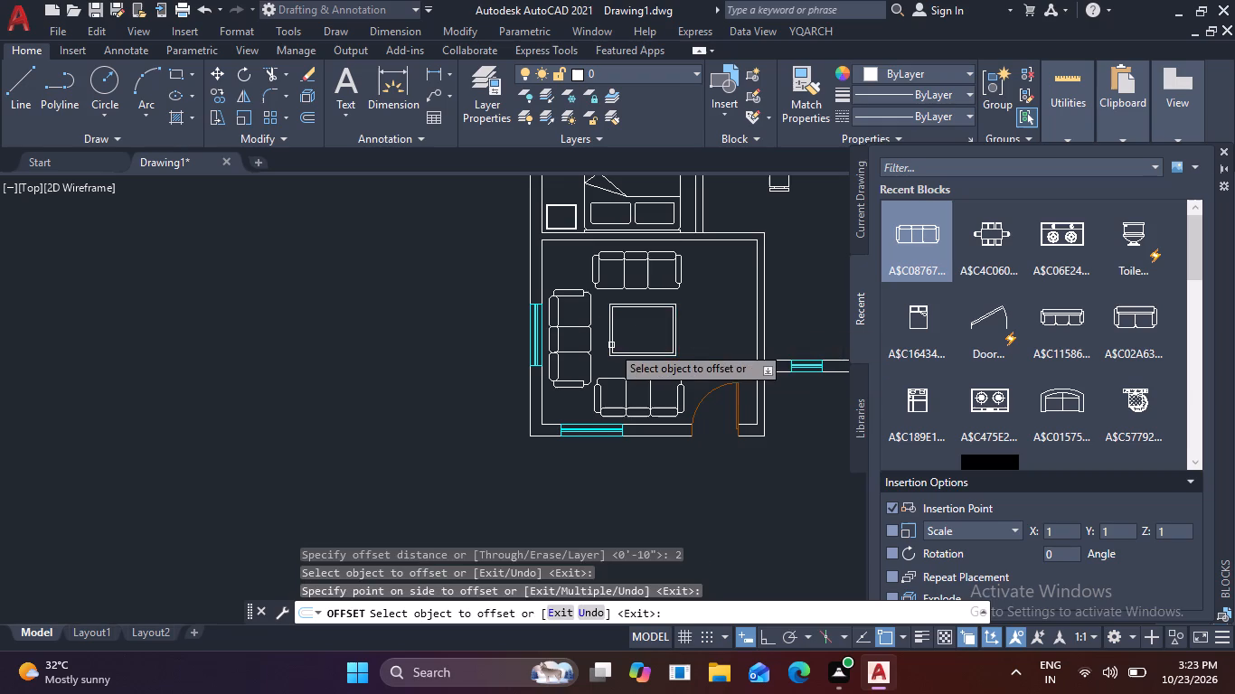
key("Escape")
Delete the spare three-seat sofa standing outside the plan, beyond the staircase side of the house.
scroll(684, 330, "down", 1)
middle_click_drag(721, 325, 547, 444)
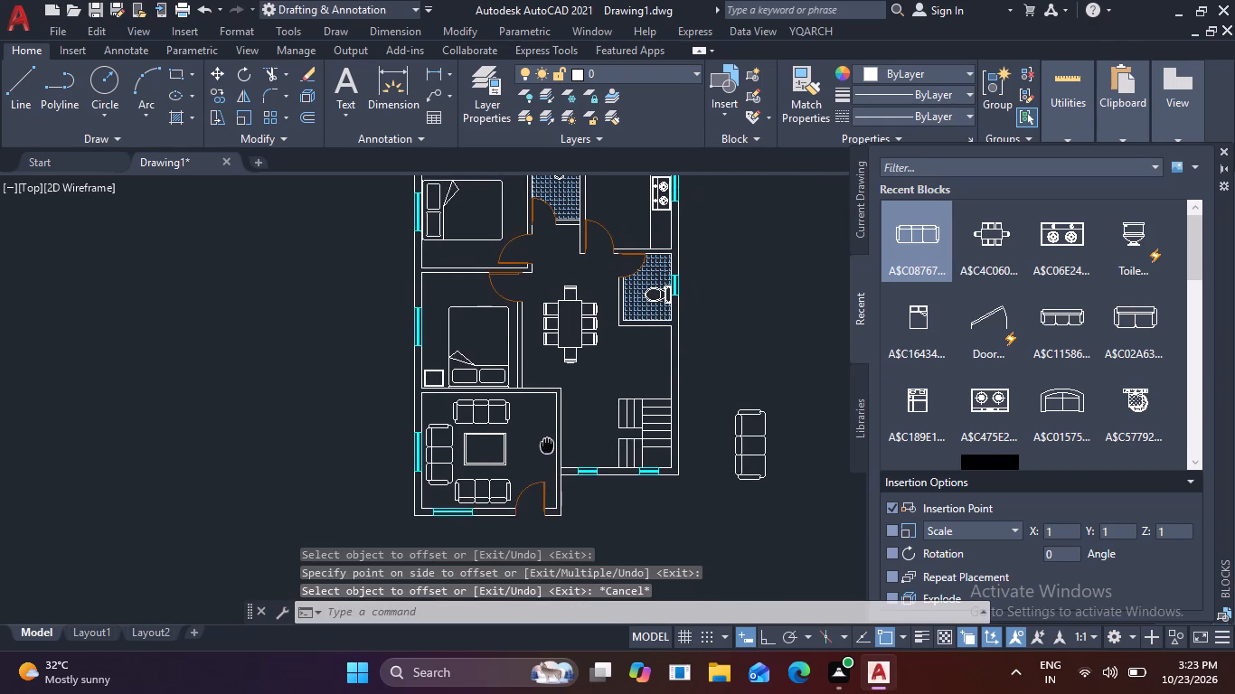
middle_click_drag(547, 444, 549, 446)
left_click_drag(815, 492, 795, 476)
left_click(744, 408)
key("Delete")
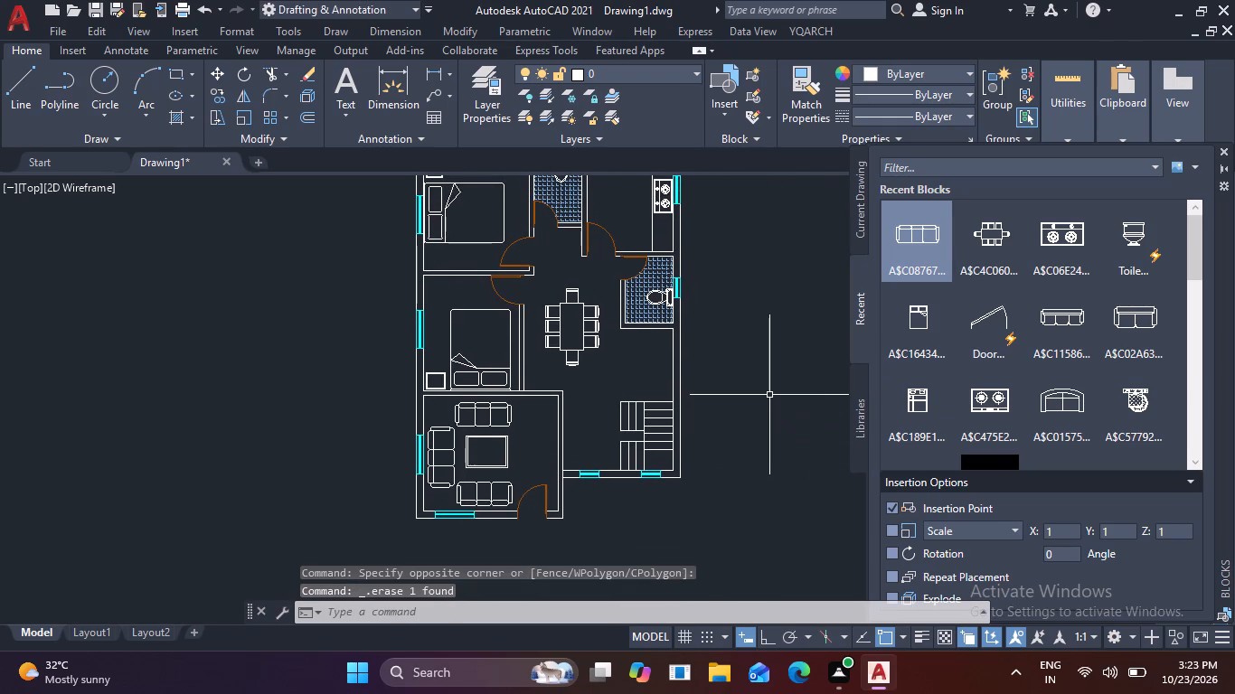
Set up a wall hatch with the SOLID pattern and ByLayer colour.
scroll(654, 370, "down", 1)
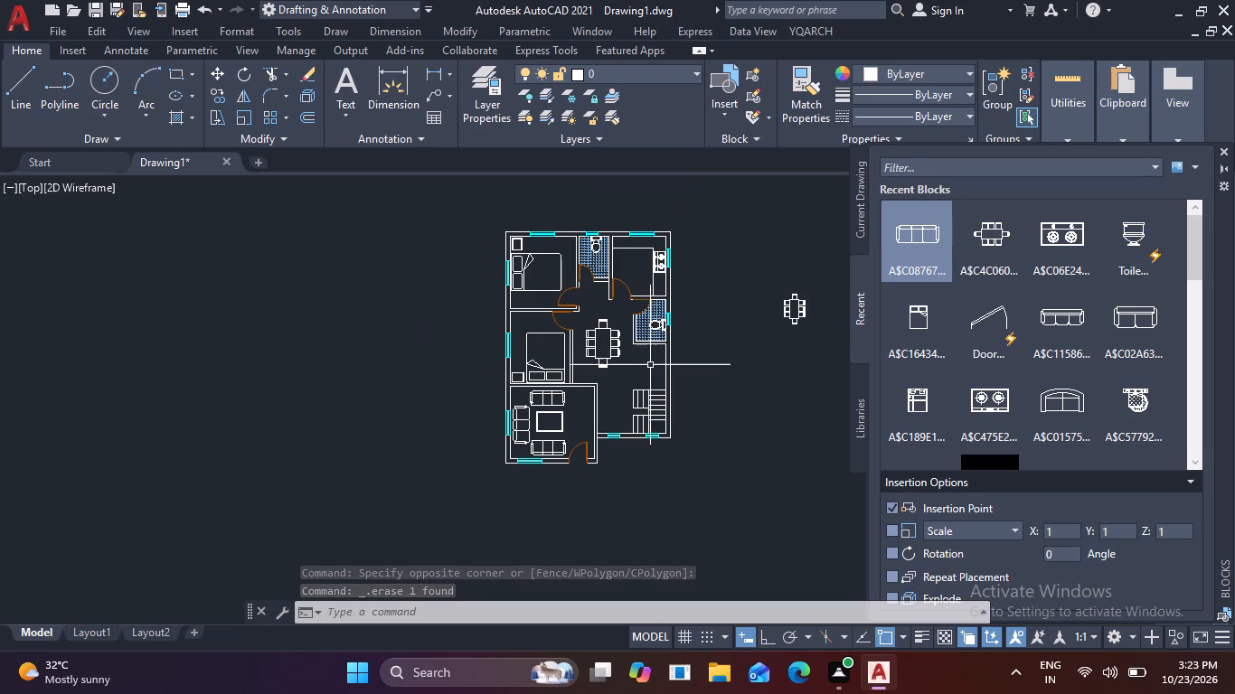
middle_click_drag(641, 352, 630, 433)
scroll(561, 352, "up", 1)
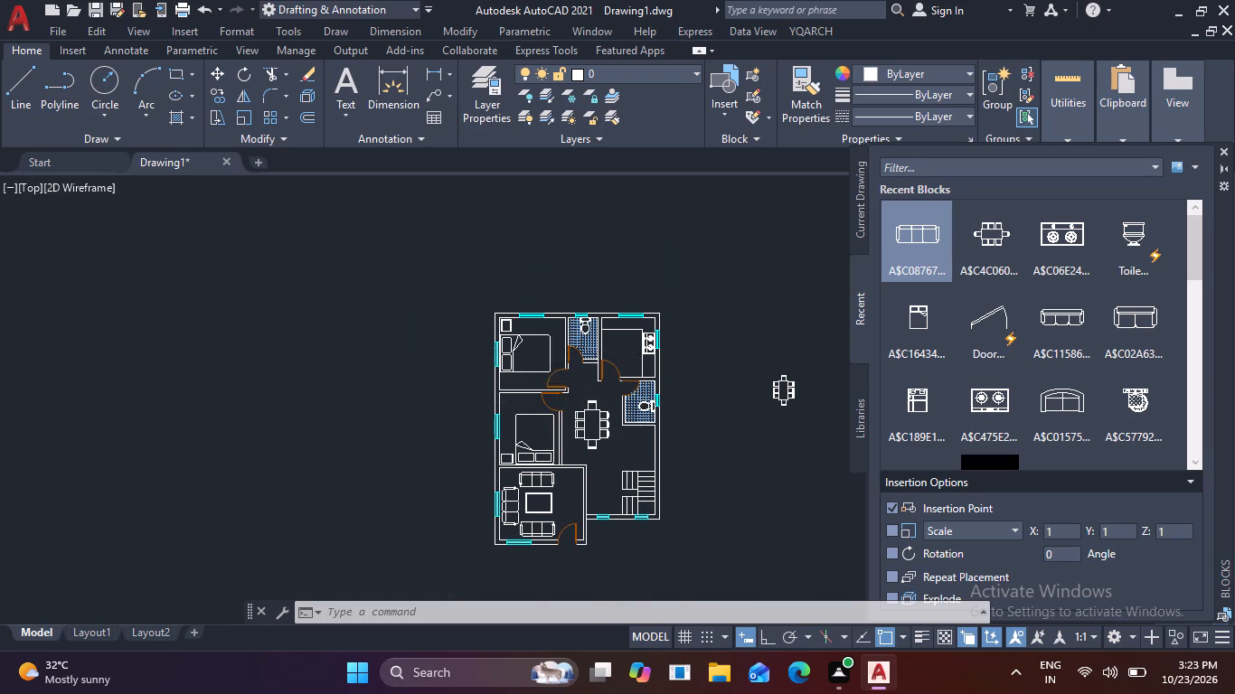
scroll(561, 352, "up", 1)
type("H")
key("space")
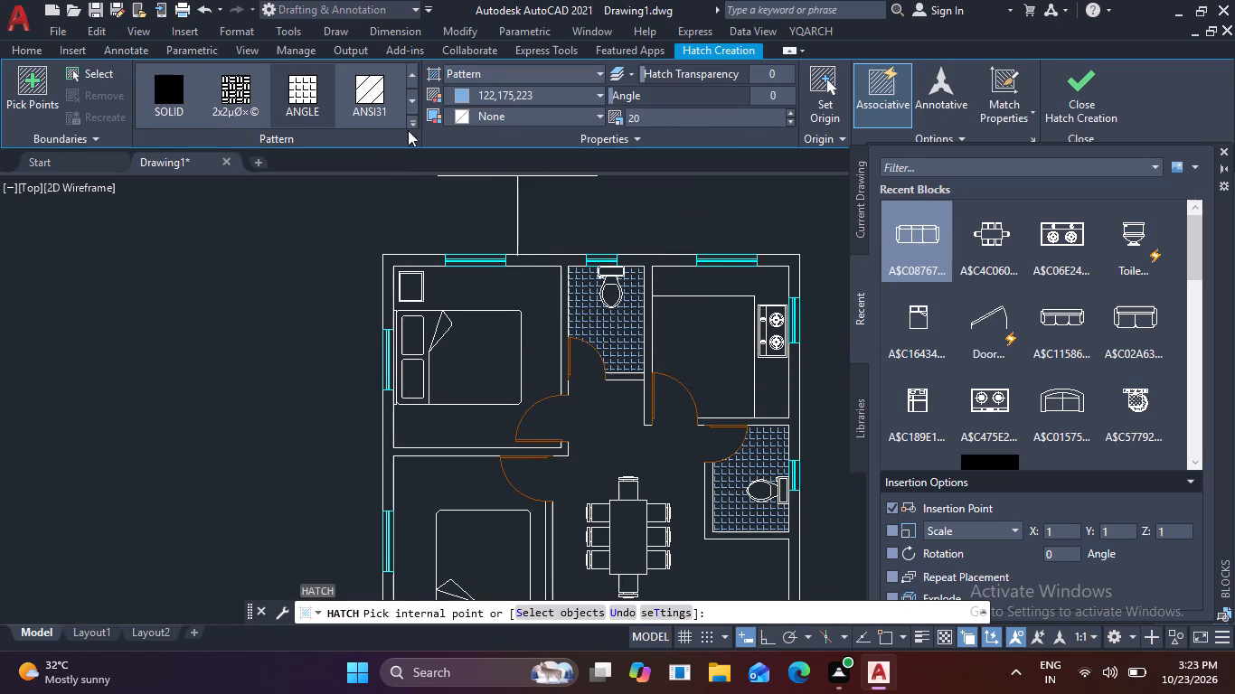
left_click(601, 92)
left_click(521, 122)
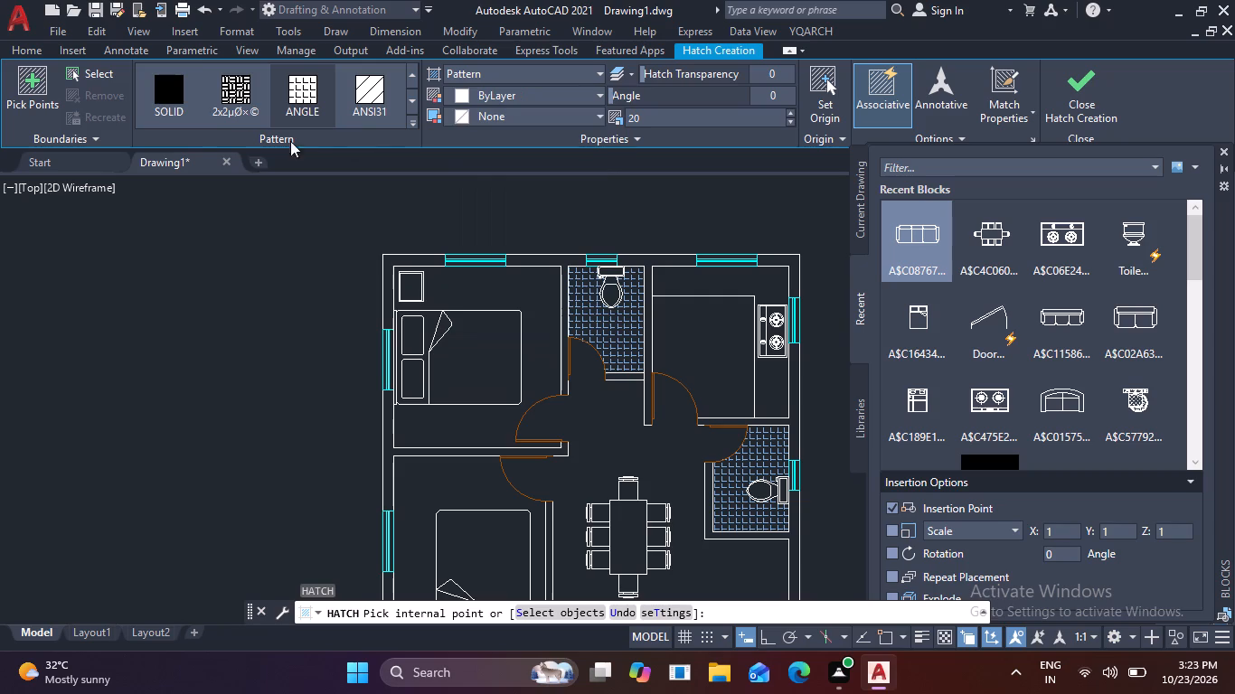
left_click(168, 83)
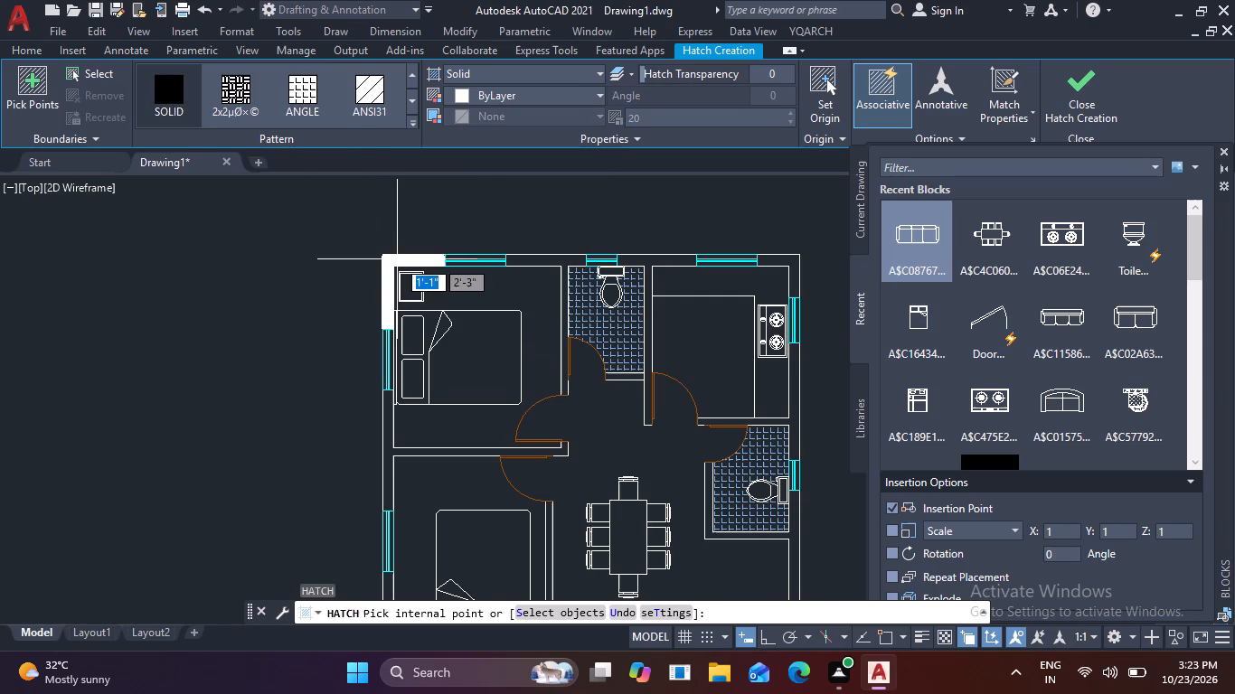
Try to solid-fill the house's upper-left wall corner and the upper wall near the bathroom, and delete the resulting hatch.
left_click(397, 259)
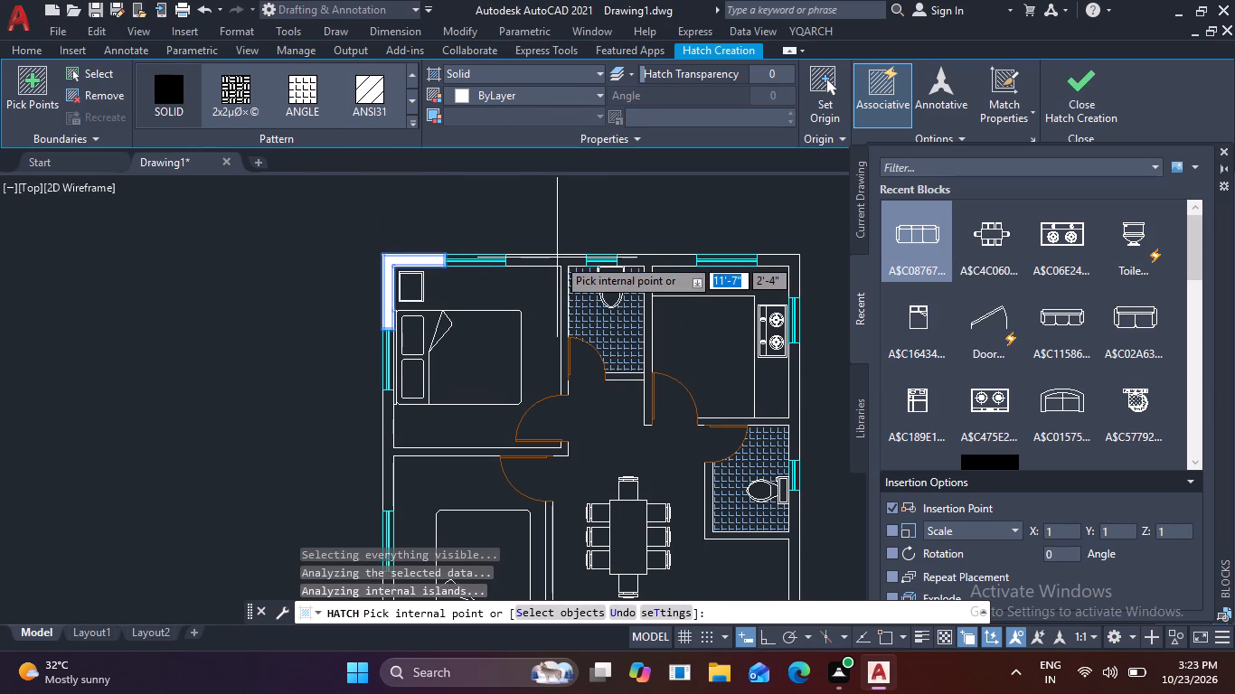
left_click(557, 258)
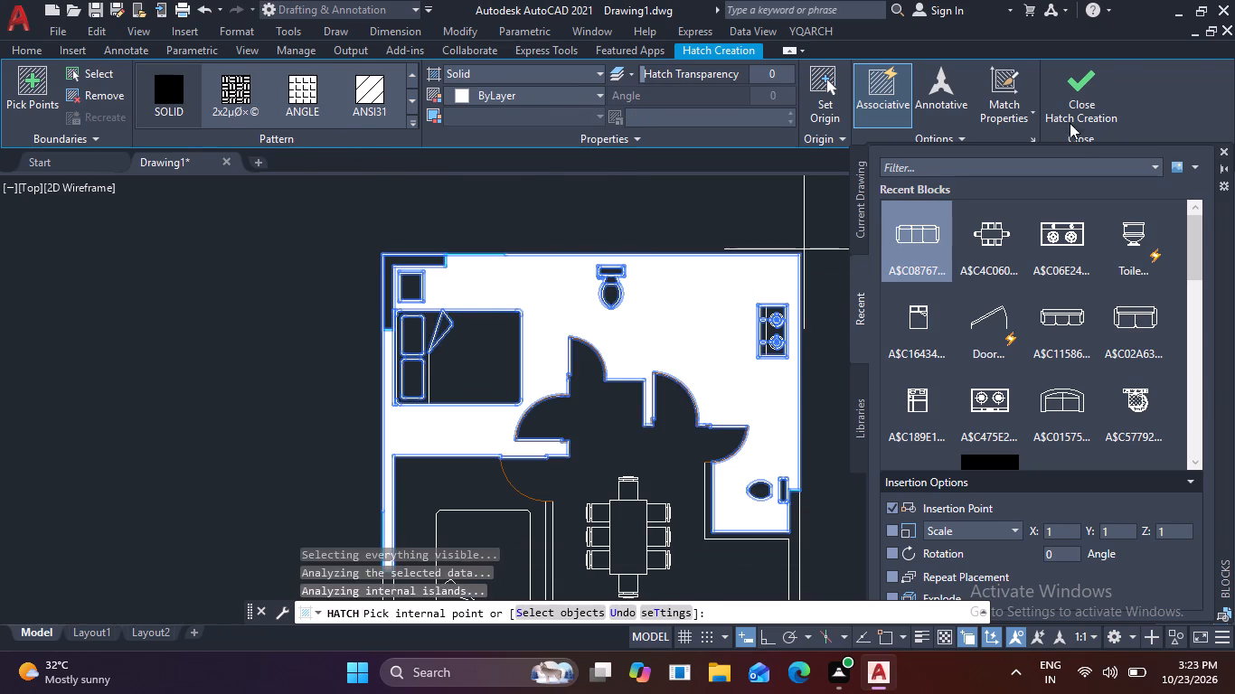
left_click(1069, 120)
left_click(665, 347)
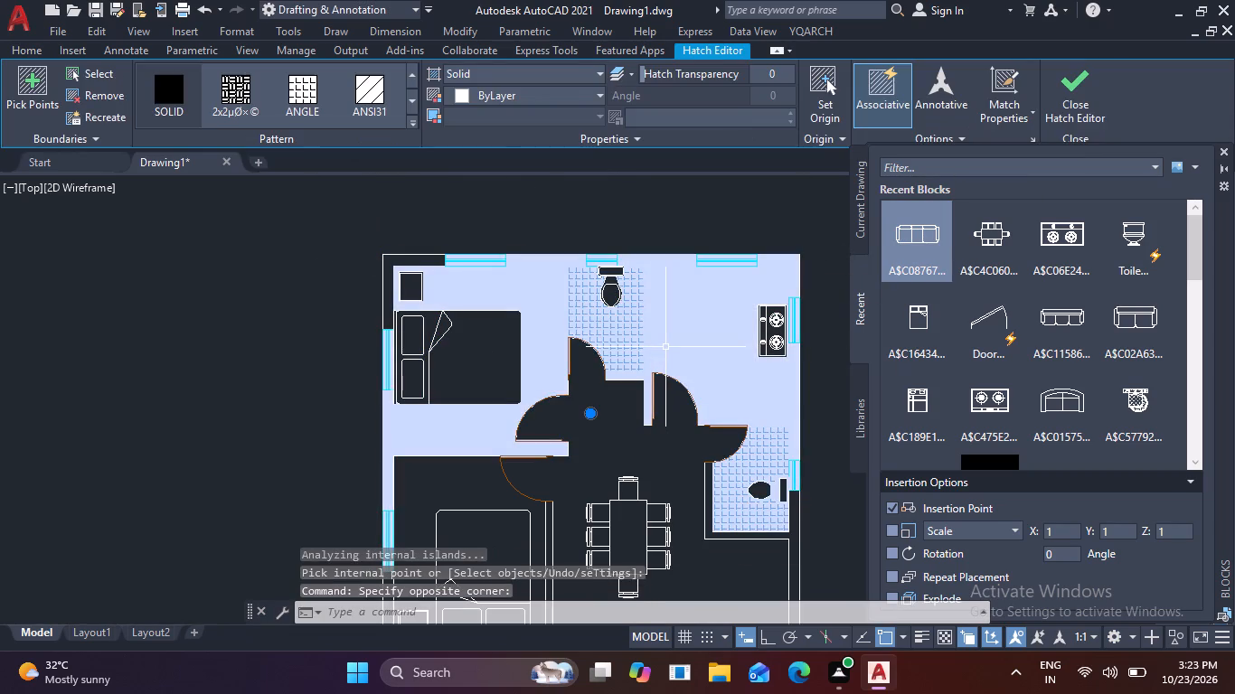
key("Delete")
Solid-fill the four upper exterior wall segments between the windows, including both corners and the partitions flanking the upper bathroom.
type("H")
key("space")
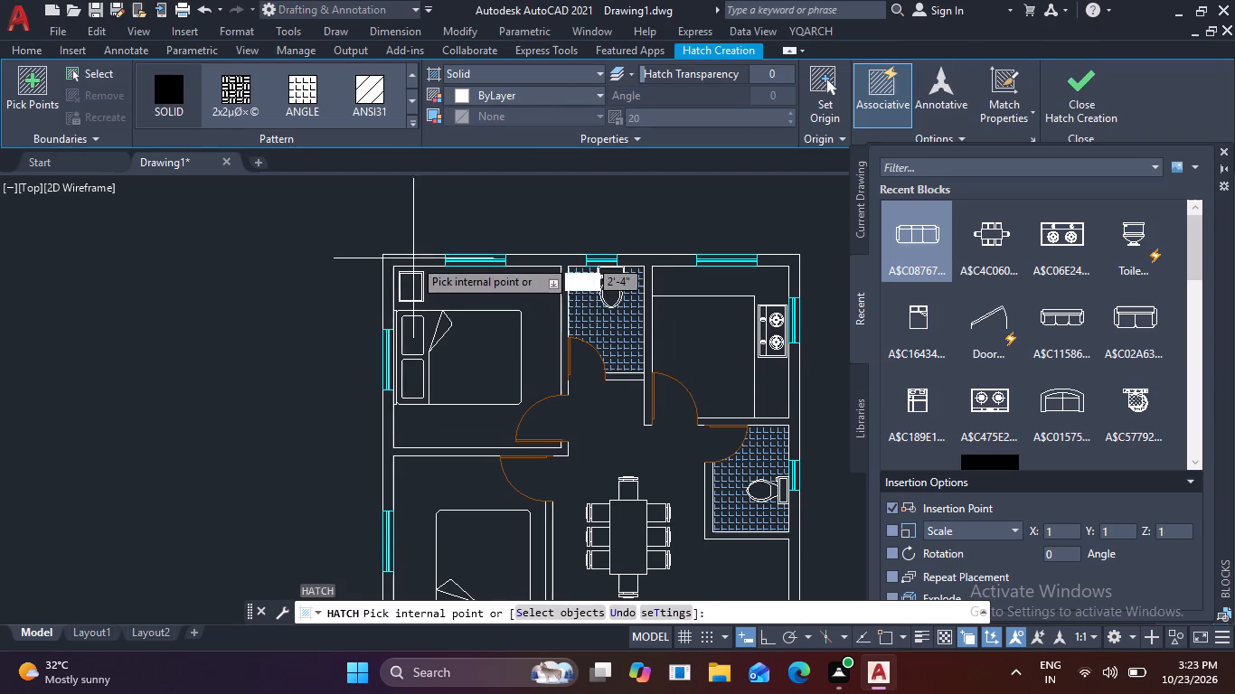
left_click(413, 261)
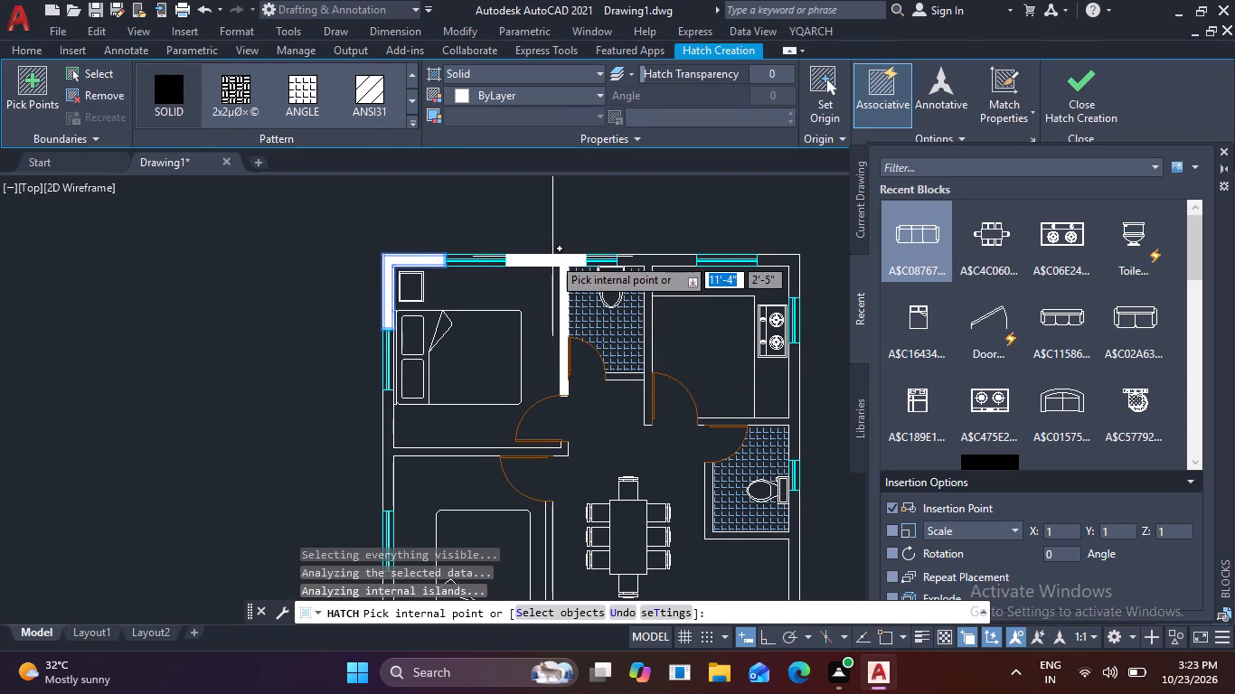
left_click(552, 257)
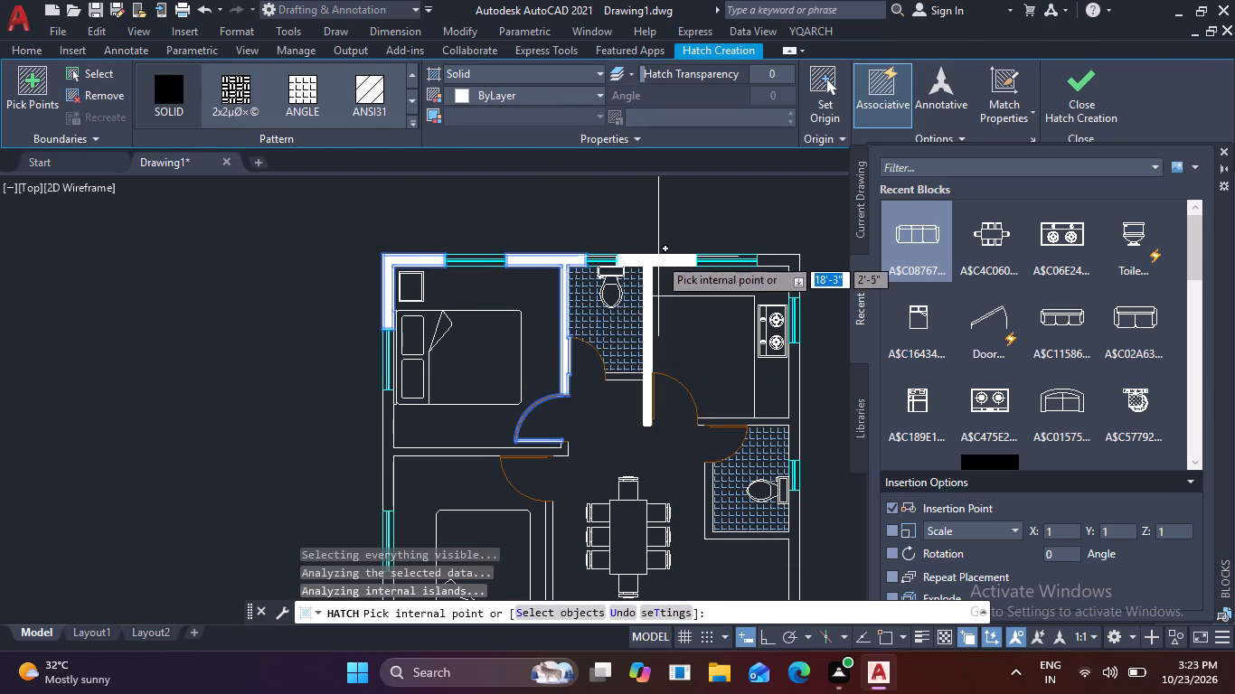
left_click(655, 258)
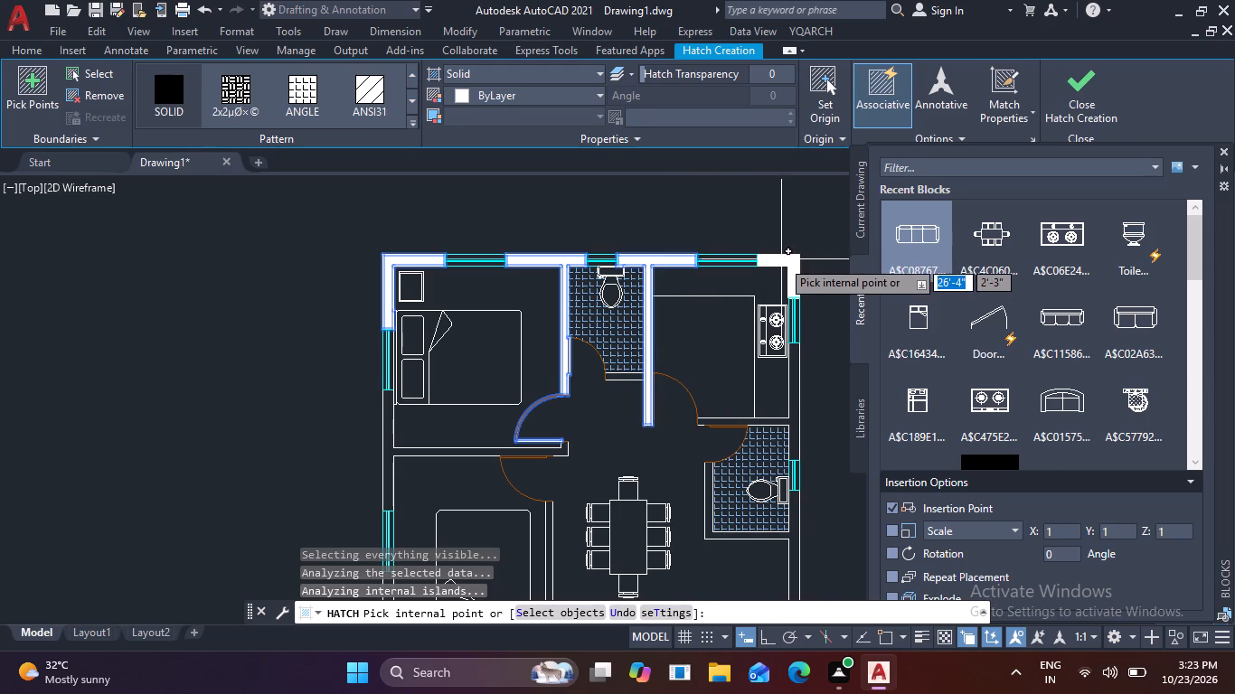
left_click(783, 258)
left_click(1086, 91)
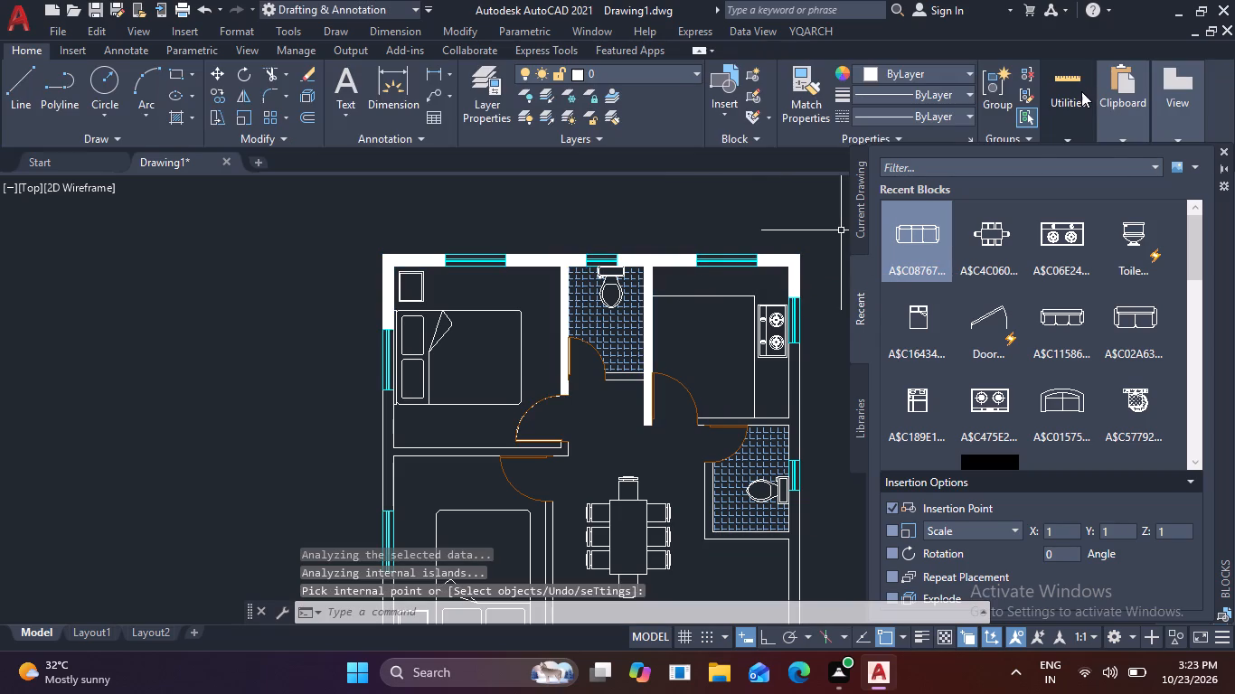
Solid-fill the left wall between the bedroom windows with its bedroom partition, and the right wall with the partition below the kitchen.
key("space")
middle_click_drag(621, 365, 614, 330)
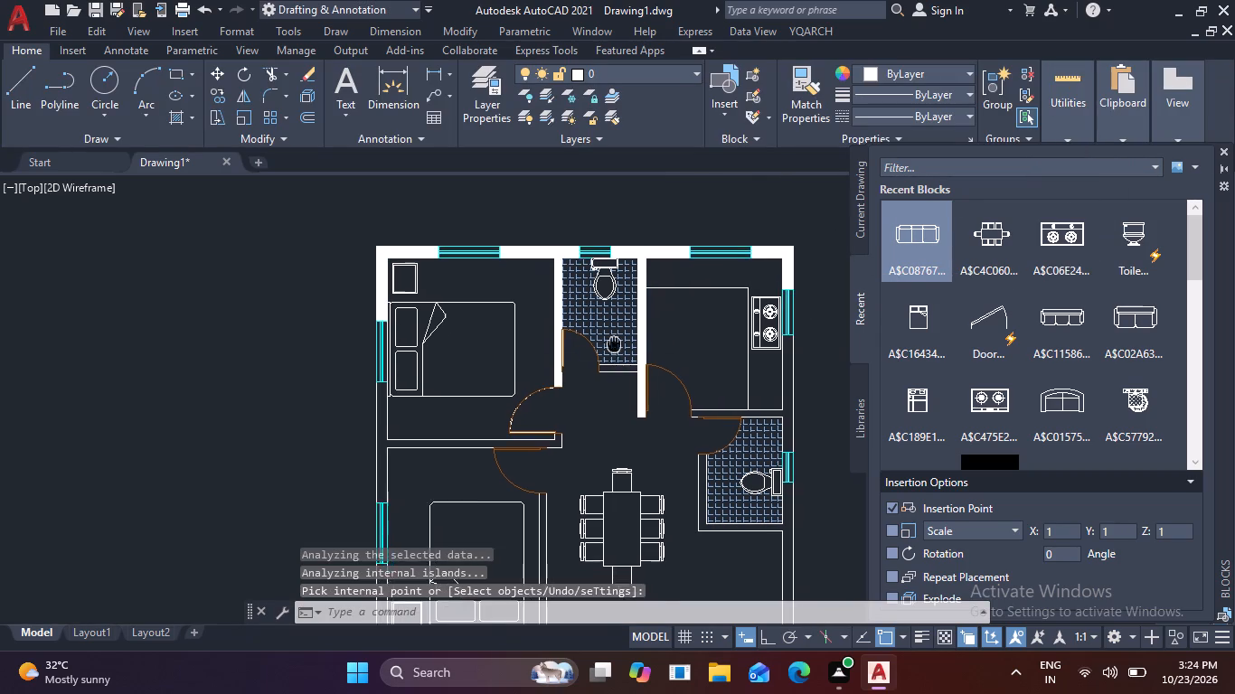
middle_click_drag(614, 330, 683, 169)
middle_click_drag(572, 241, 590, 315)
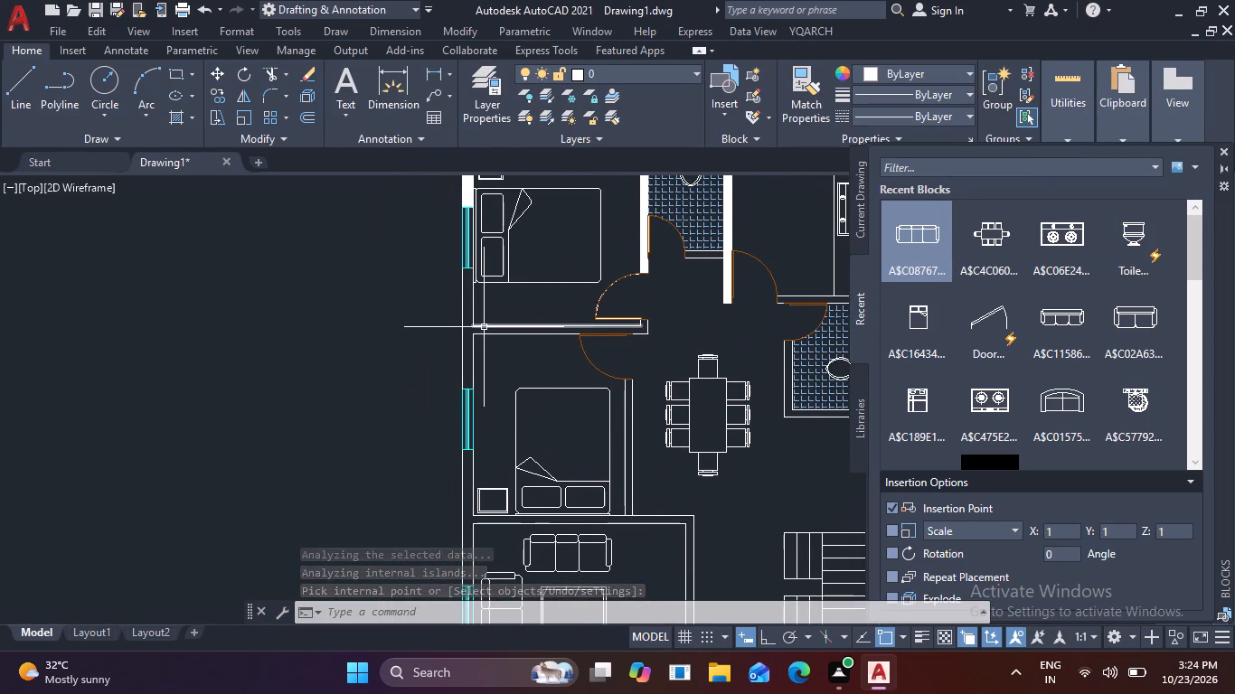
key("Escape")
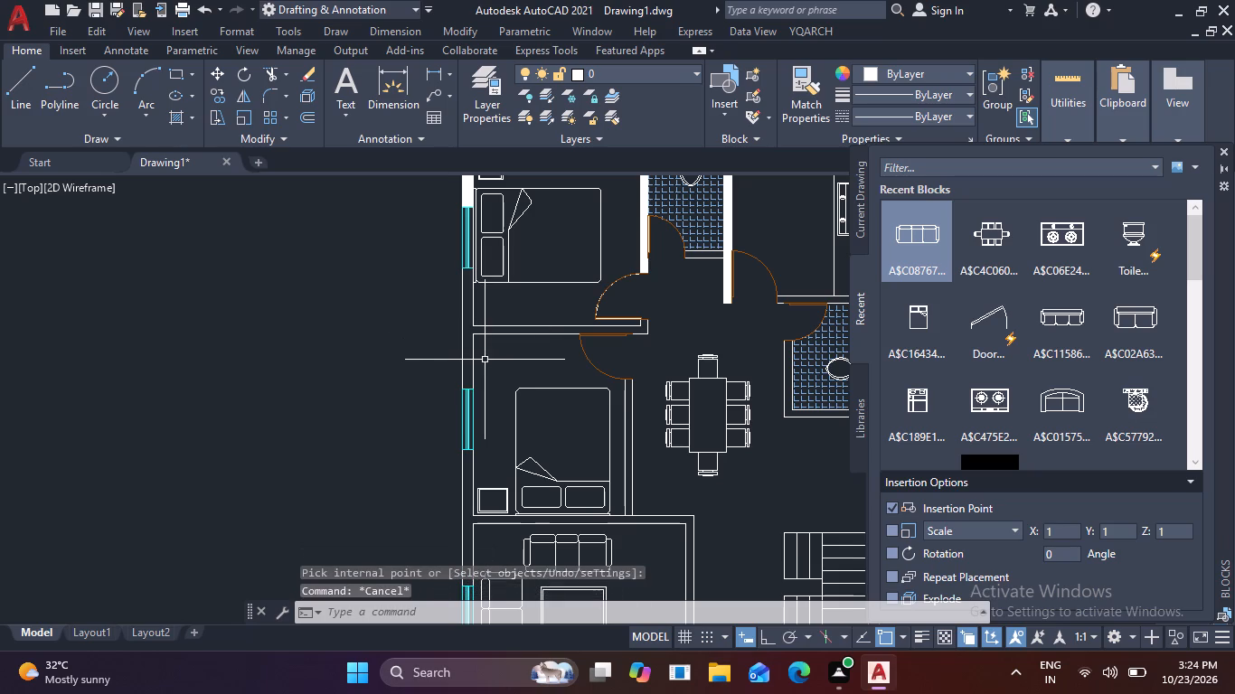
type("H")
key("space")
left_click(466, 333)
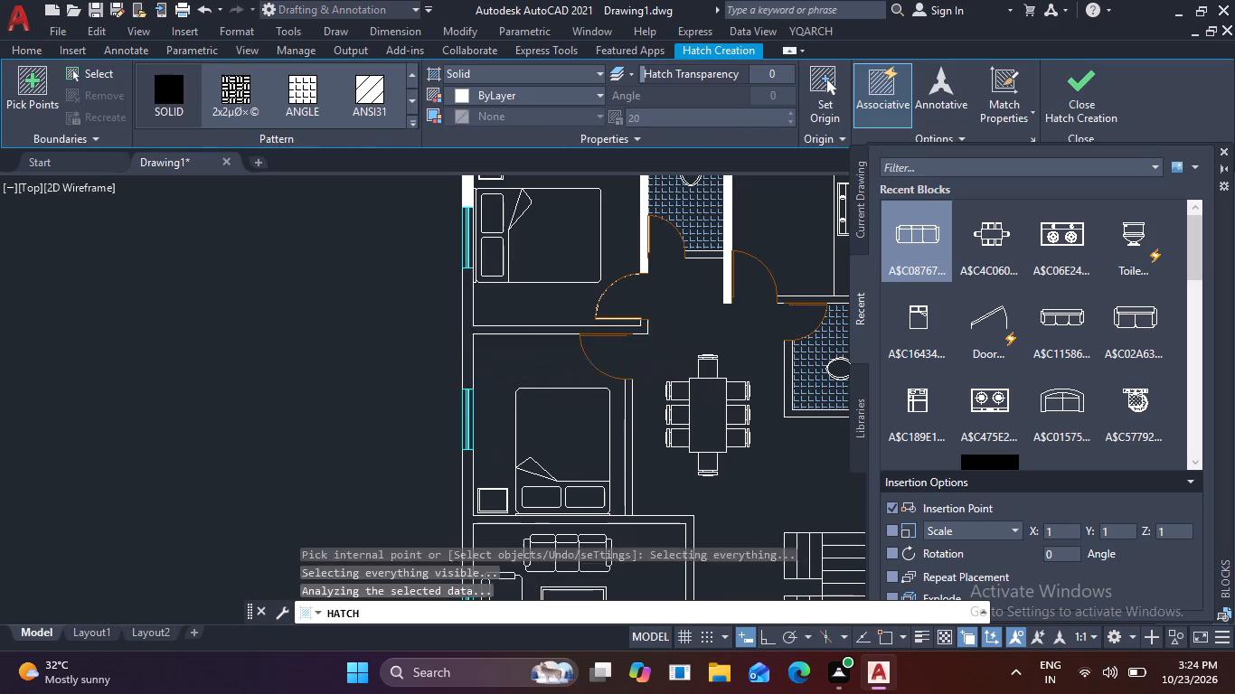
middle_click_drag(713, 340, 454, 420)
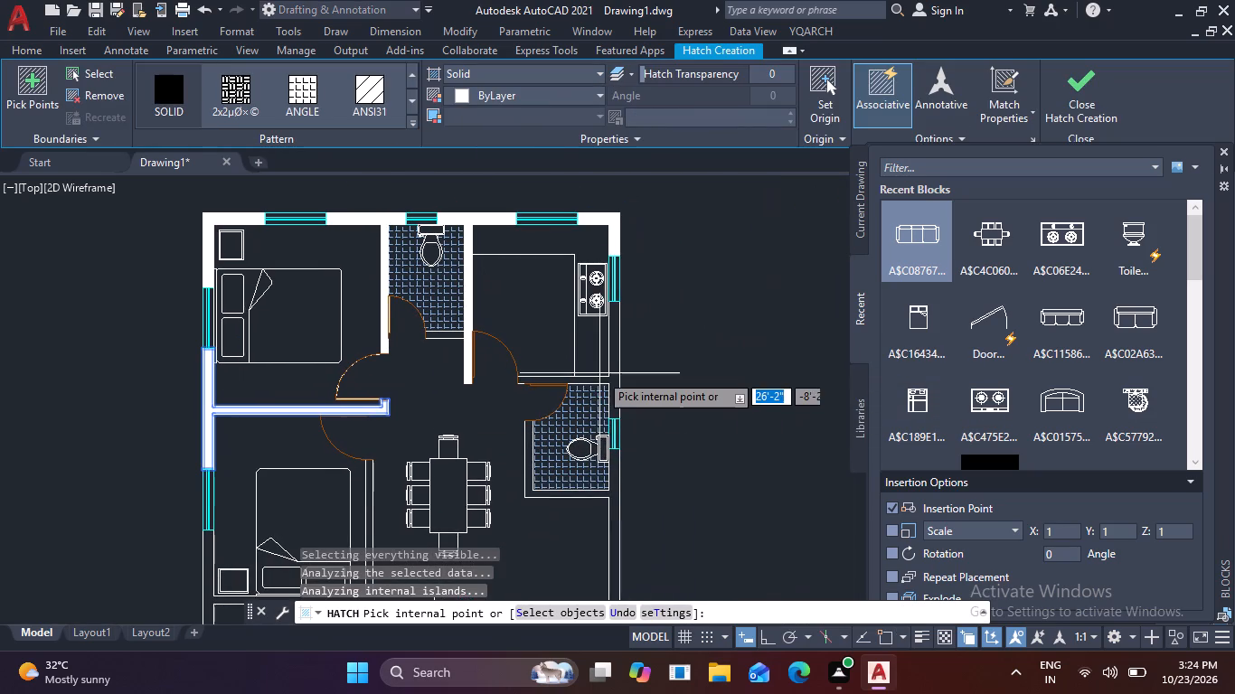
left_click(611, 372)
Solid-fill the right wall below the lower toilet's window, its toilet partition, and the lower wall segments beside the staircase windows.
middle_click_drag(662, 421, 663, 399)
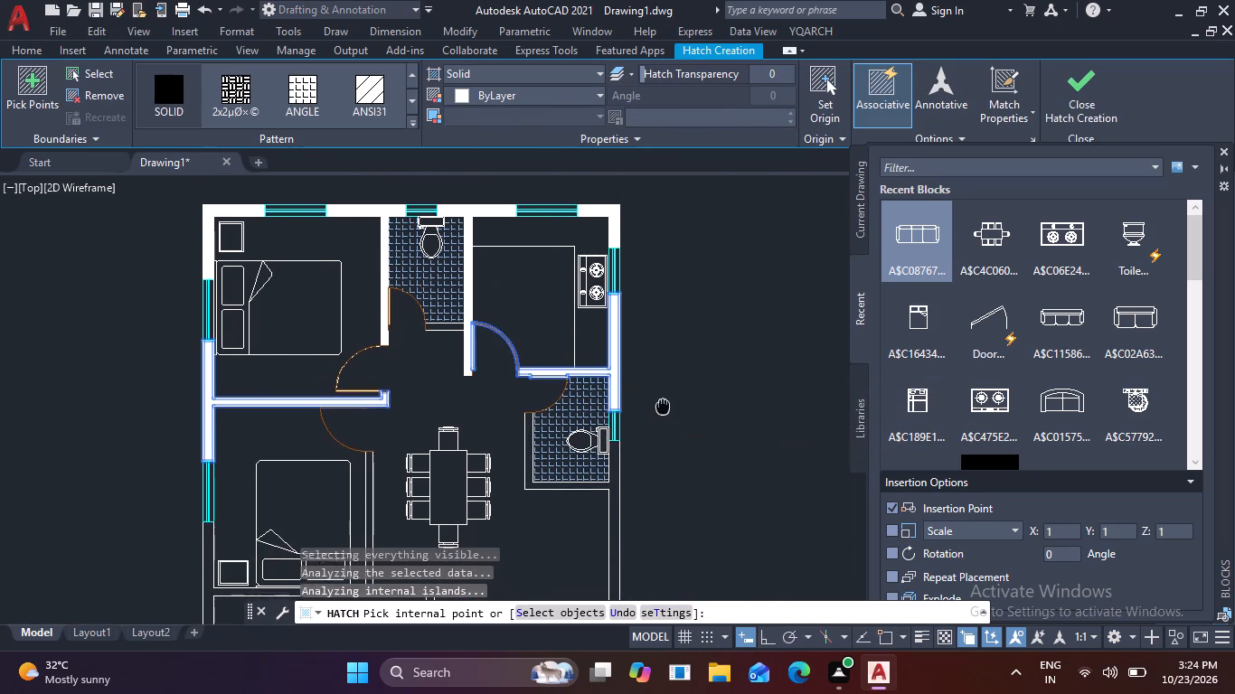
middle_click_drag(663, 399, 647, 259)
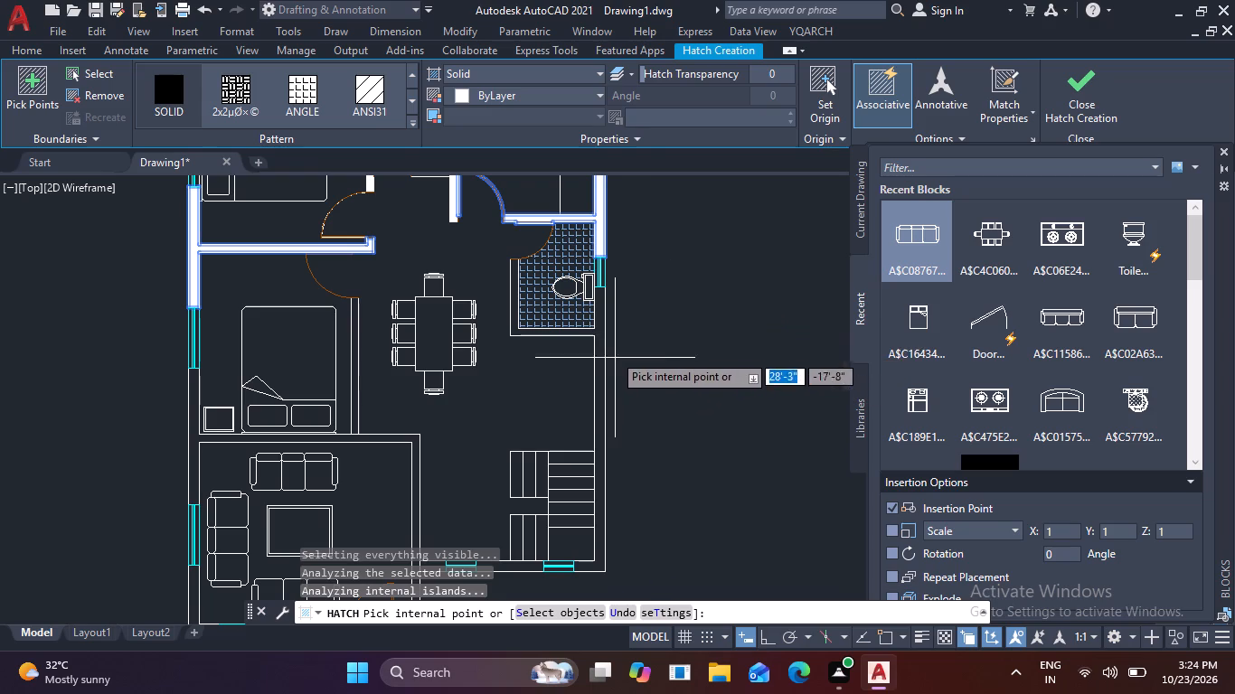
left_click(601, 329)
middle_click_drag(693, 396, 799, 249)
left_click(617, 423)
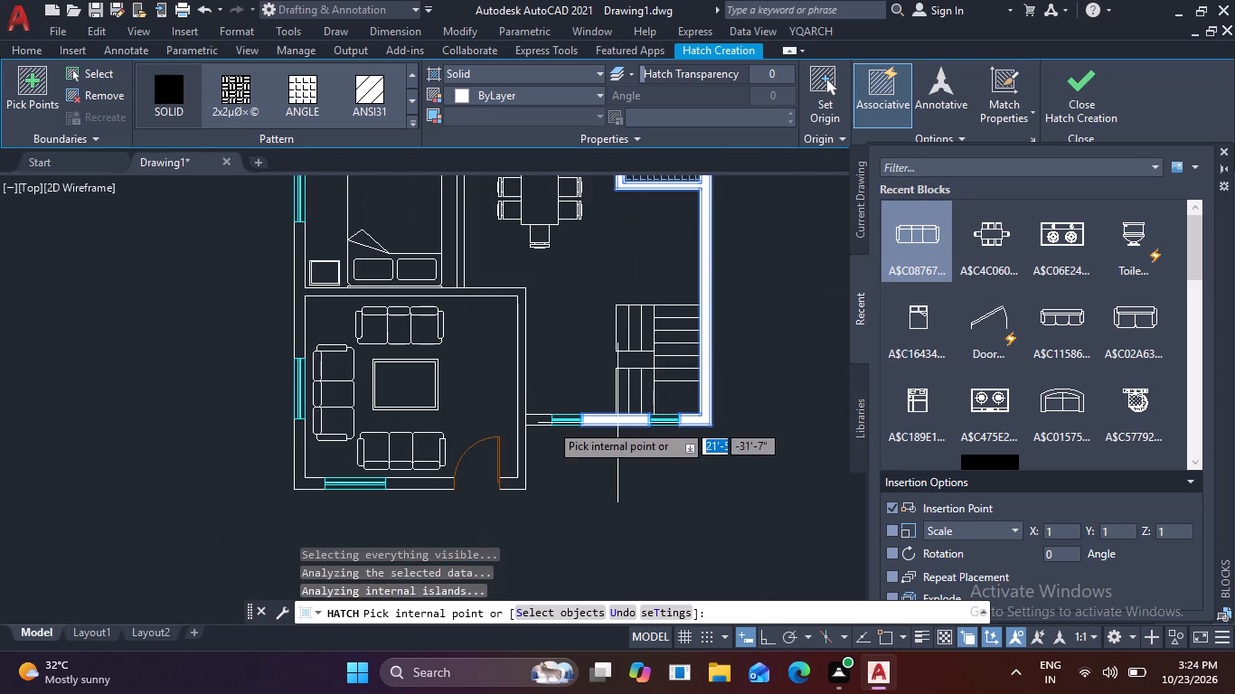
left_click(539, 419)
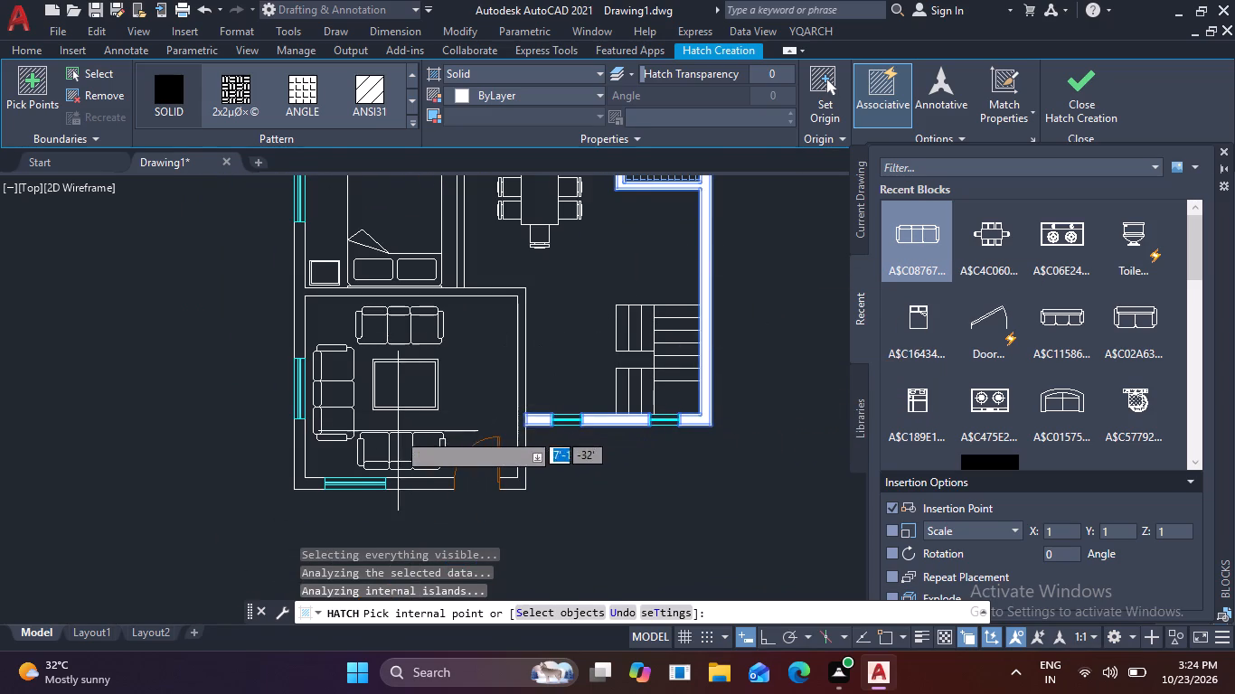
key("space")
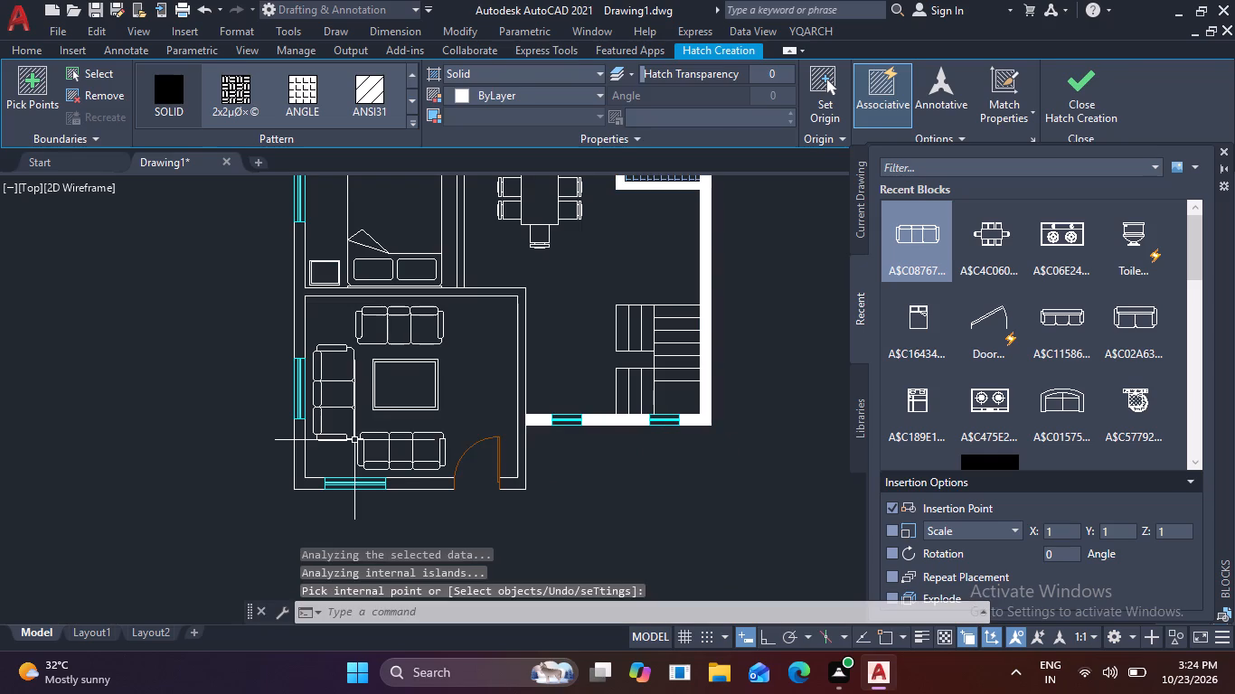
Solid-fill the living room walls: the lower wall between window and door, the lower-left corner, and the left wall with its adjoining partitions.
key("h")
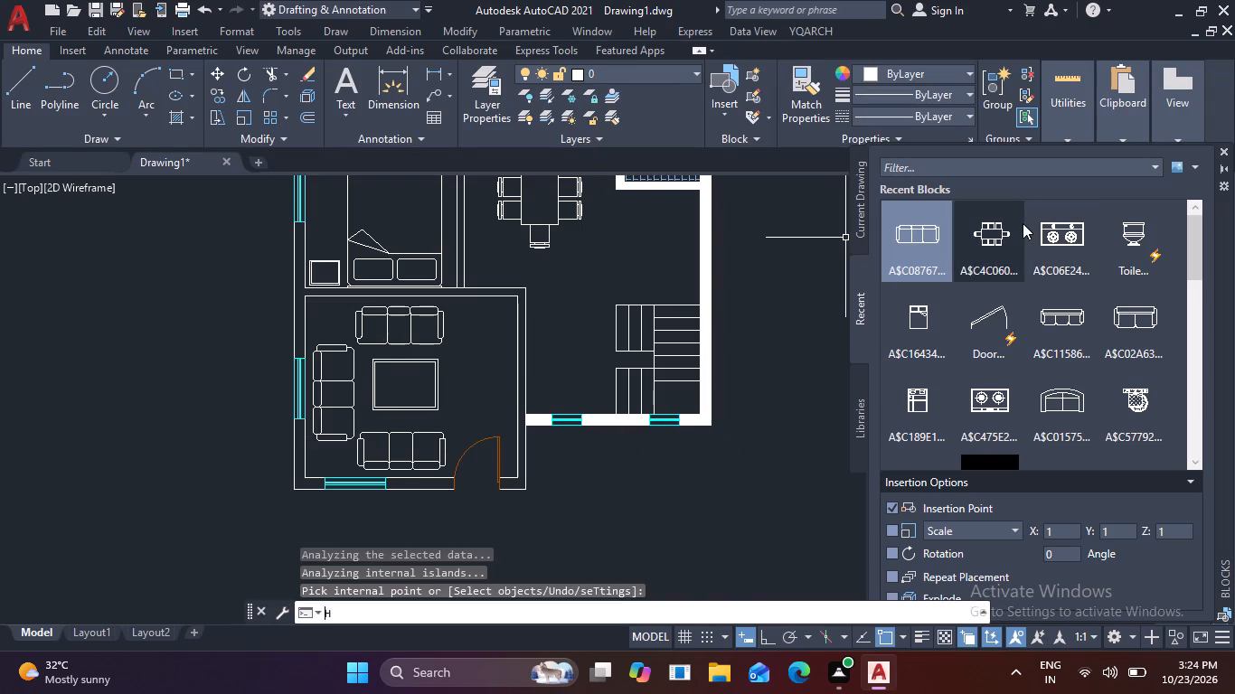
key("space")
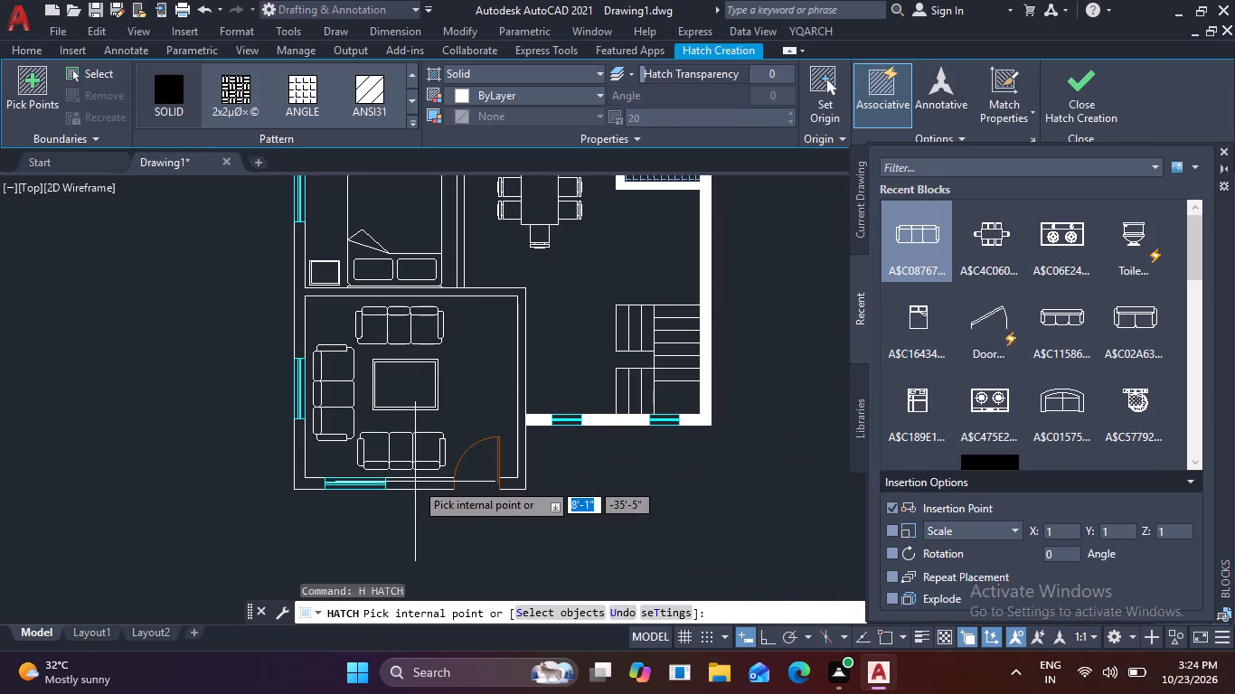
left_click(415, 482)
left_click(310, 483)
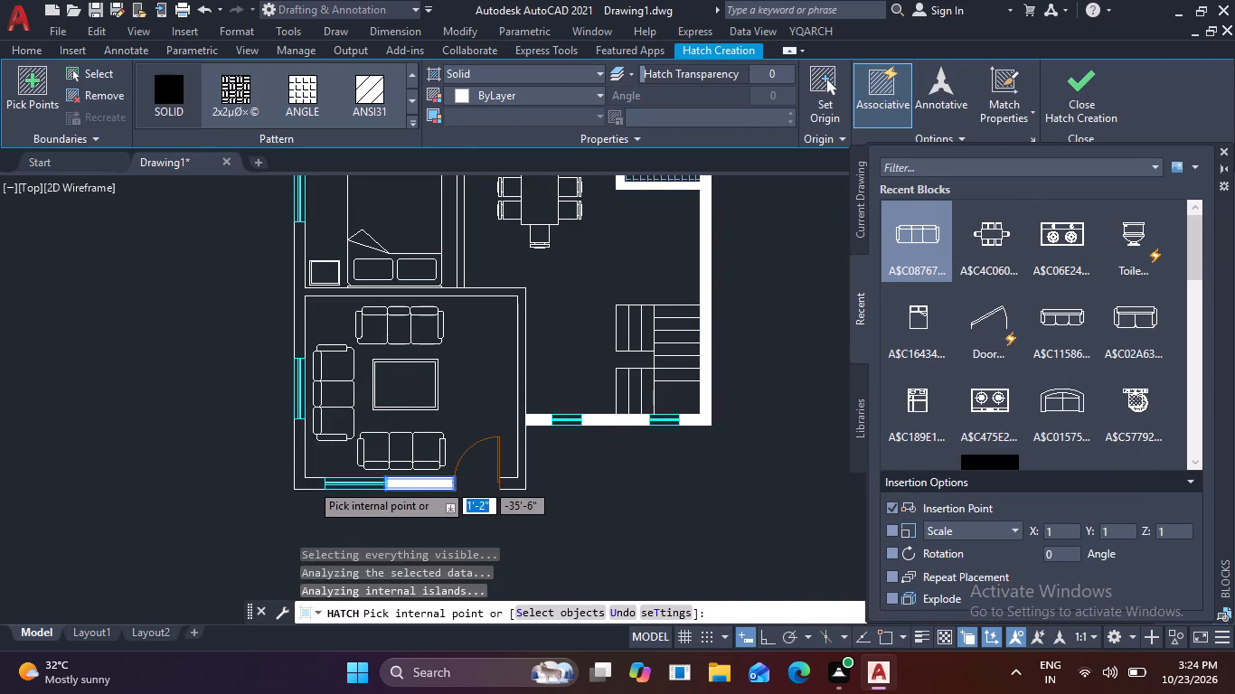
left_click(303, 314)
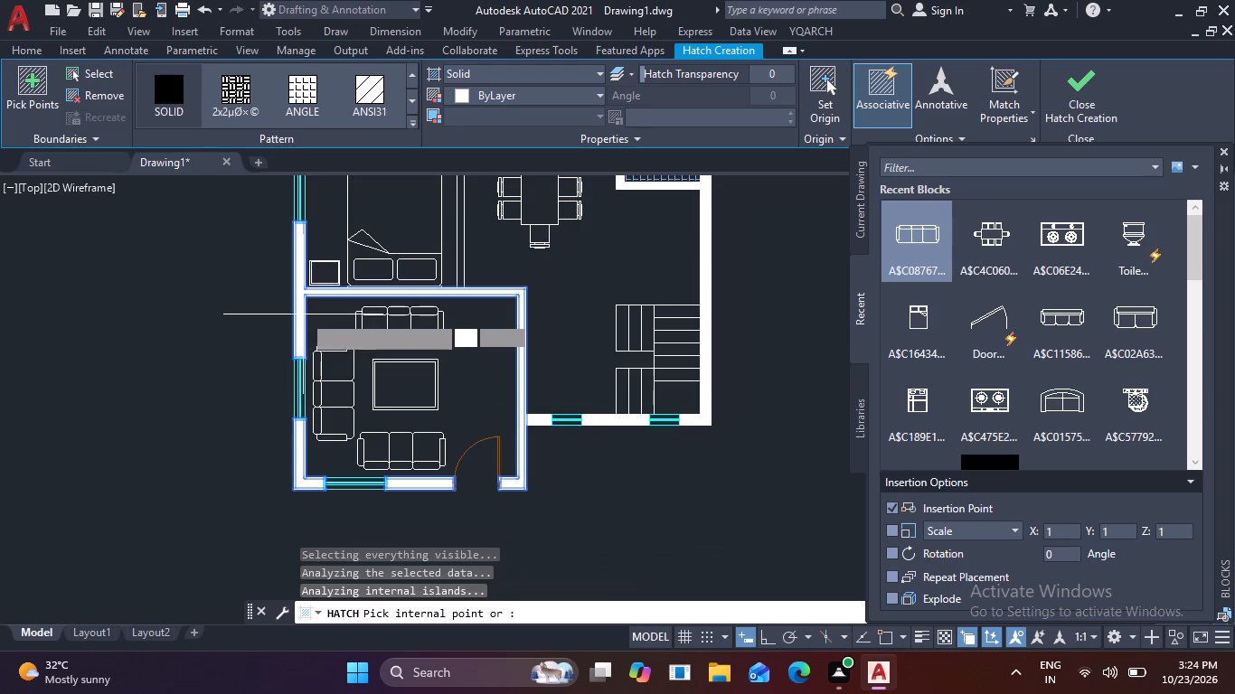
left_click(1074, 108)
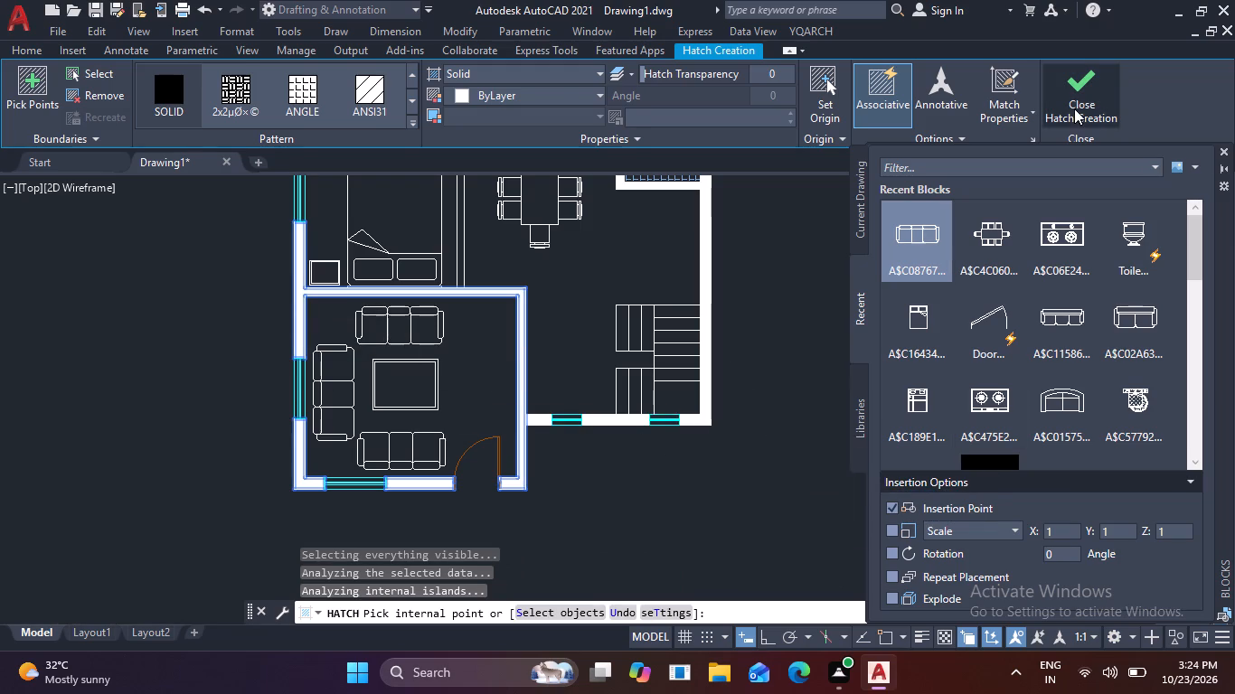
Examine the solid wall fills across the whole floor plan, including the kitchen corner, bedroom doorways and staircase area.
scroll(777, 394, "down", 1)
middle_click_drag(683, 309, 646, 473)
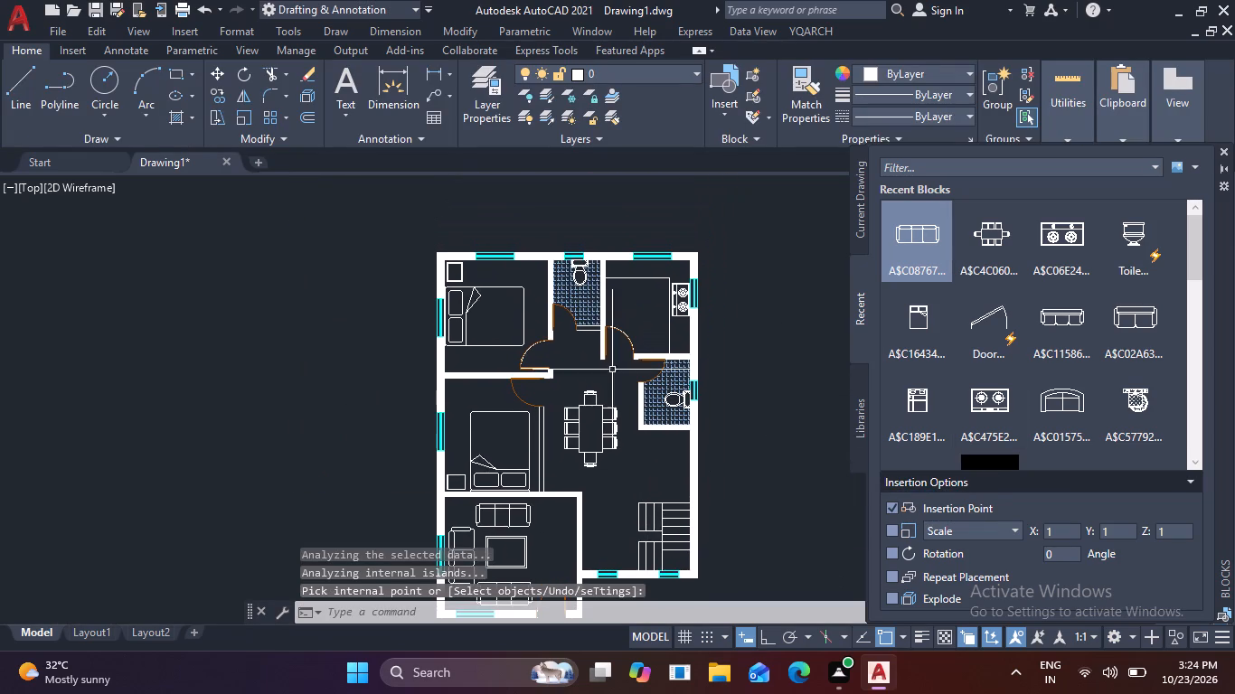
scroll(580, 255, "up", 2)
scroll(580, 255, "down", 2)
middle_click_drag(599, 352, 605, 269)
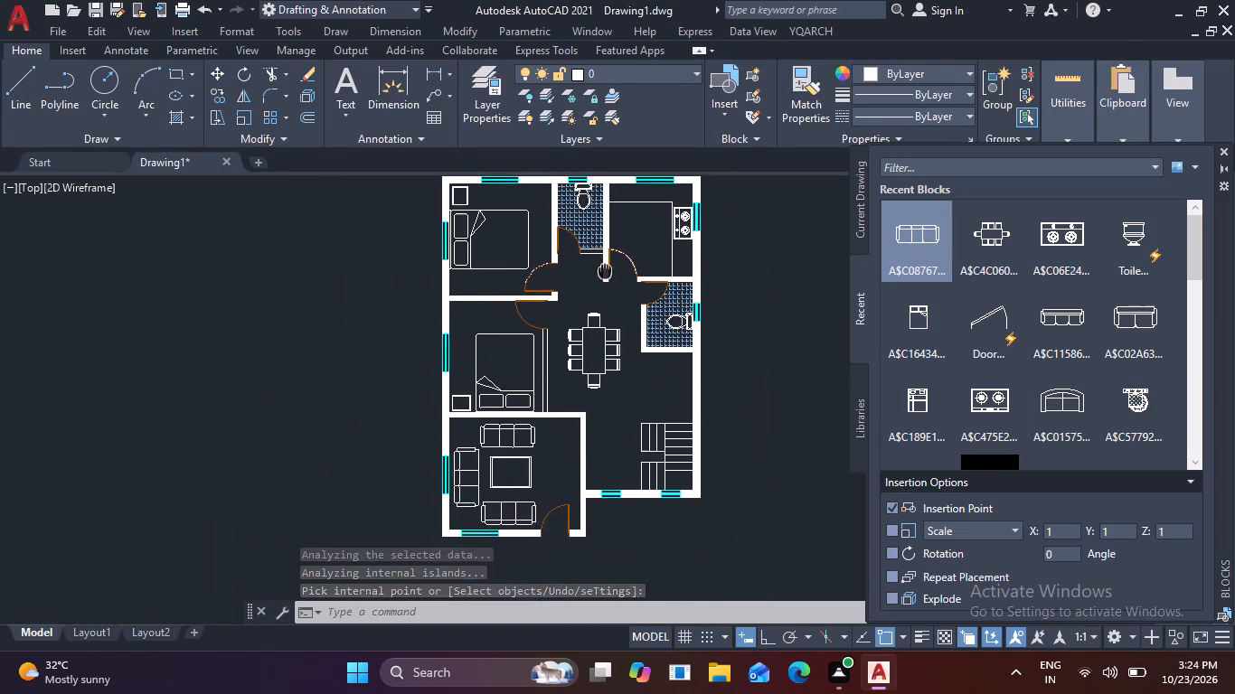
middle_click_drag(605, 269, 605, 251)
scroll(591, 472, "up", 2)
scroll(645, 422, "down", 1)
middle_click_drag(619, 416, 601, 488)
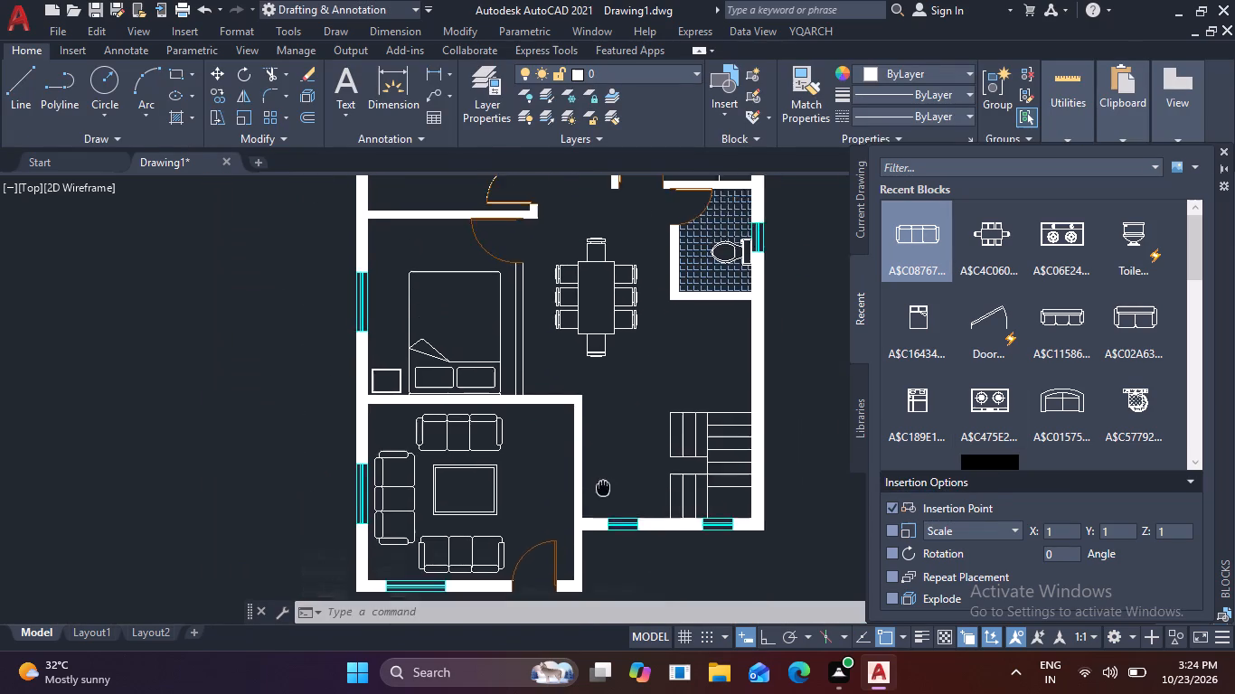
middle_click_drag(601, 488, 589, 574)
middle_click_drag(631, 403, 571, 663)
scroll(653, 393, "up", 2)
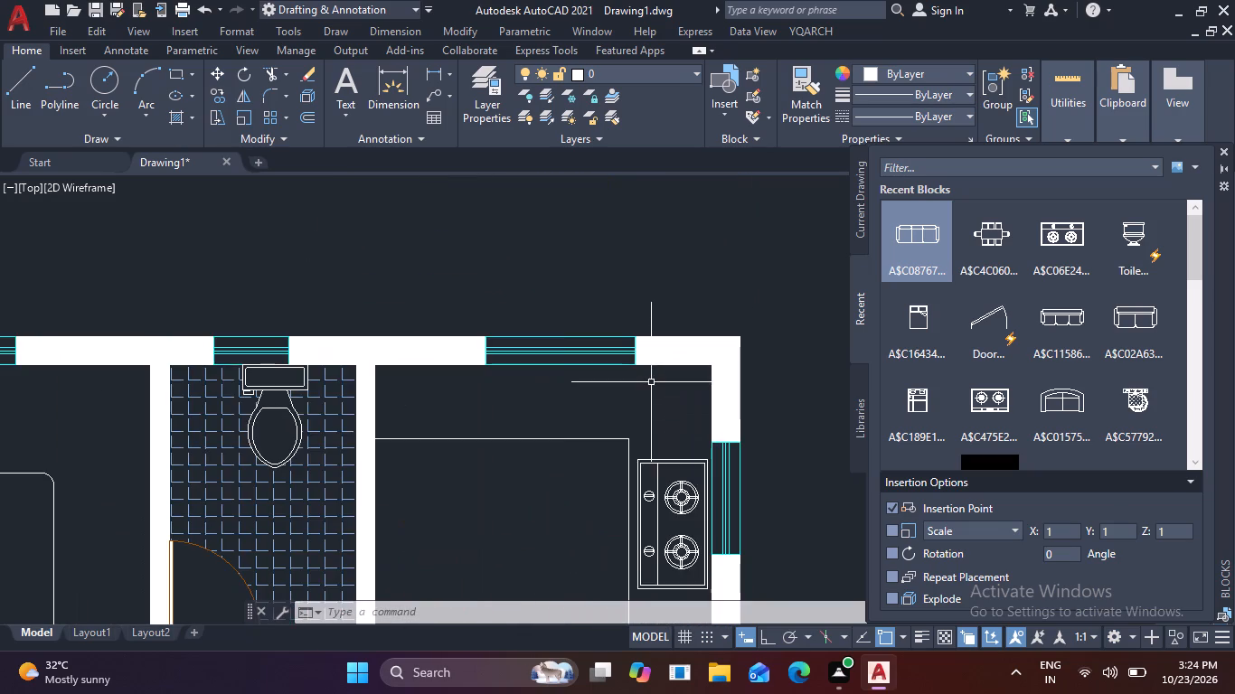
scroll(563, 406, "down", 2)
middle_click_drag(496, 460, 586, 309)
middle_click_drag(491, 413, 562, 328)
scroll(498, 402, "up", 1)
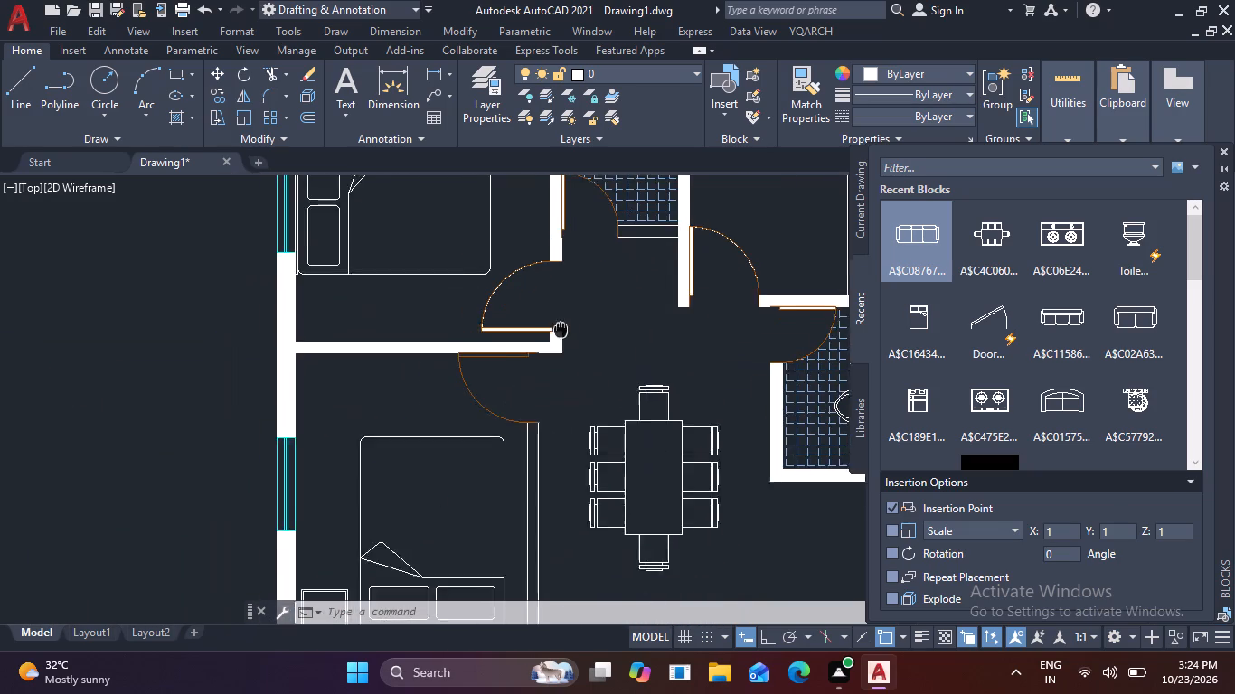
middle_click_drag(562, 328, 568, 320)
scroll(493, 460, "down", 2)
middle_click_drag(542, 447, 587, 243)
middle_click_drag(625, 299, 589, 332)
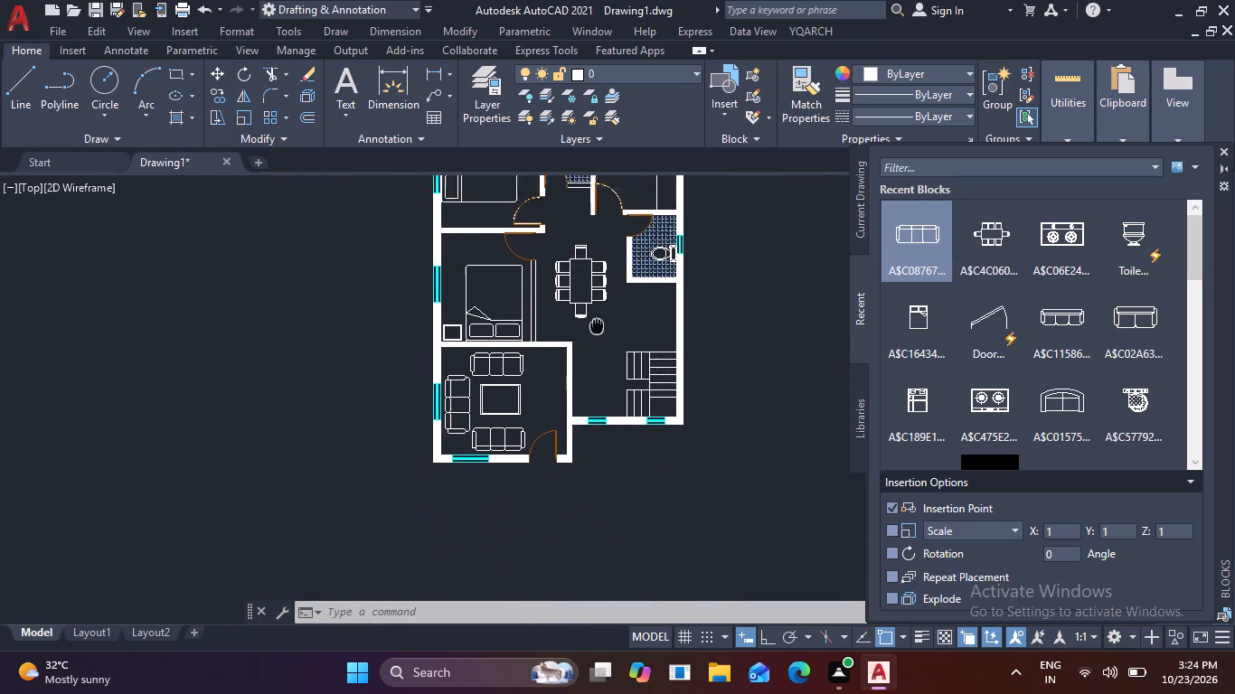
middle_click_drag(589, 332, 365, 407)
Erase the stray object in the empty area to the right of the house.
left_click_drag(646, 408, 644, 385)
left_click(579, 260)
key("Delete")
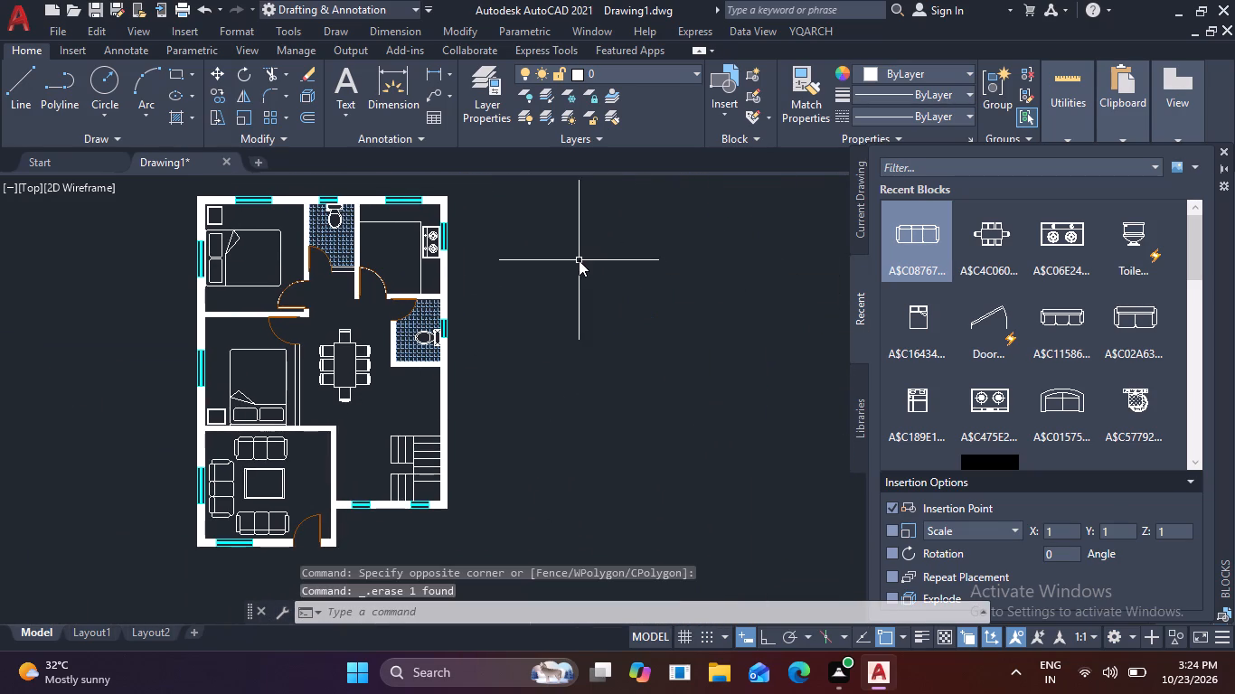
Delete the solid hatch that fills the kitchen door leaf together with the surrounding walls.
scroll(530, 306, "down", 1)
scroll(486, 324, "up", 2)
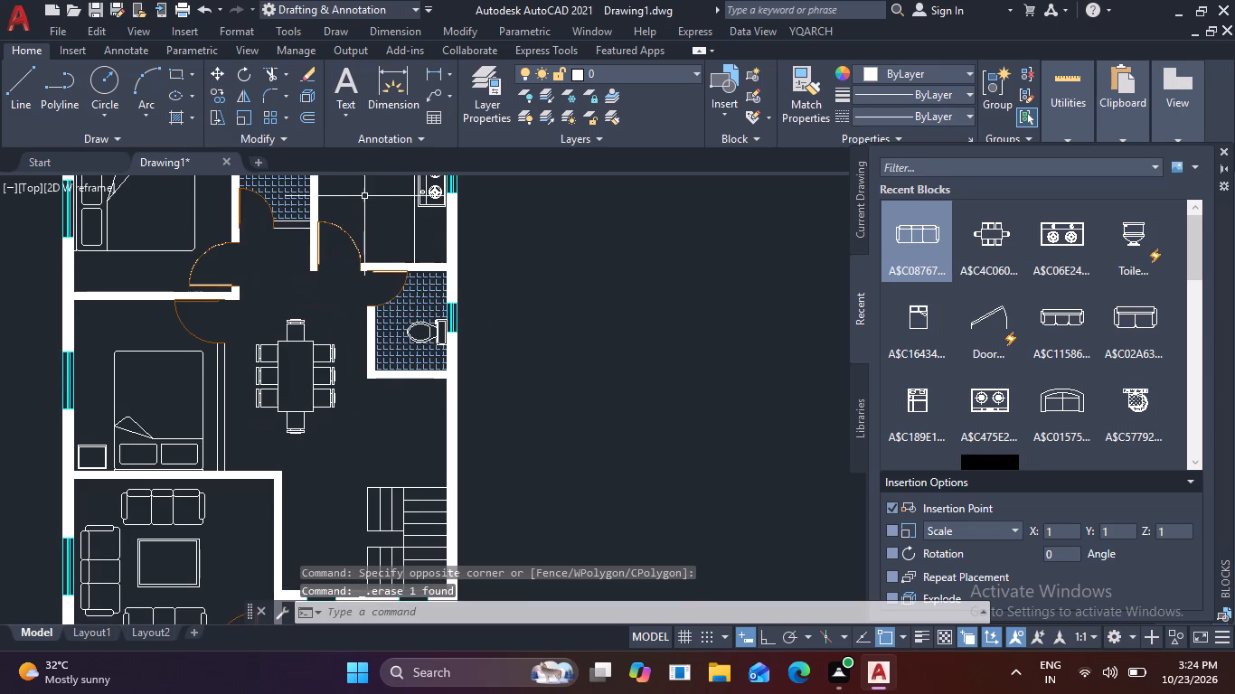
middle_click_drag(382, 217, 432, 389)
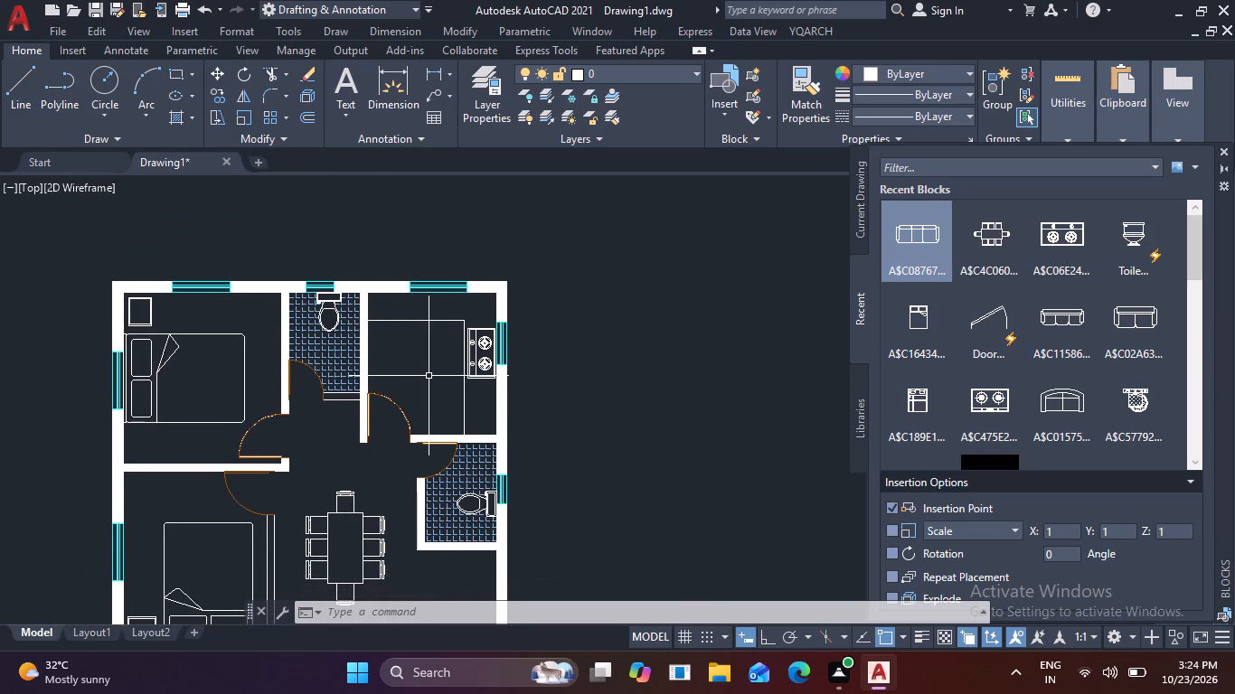
key("Escape")
key("Escape")
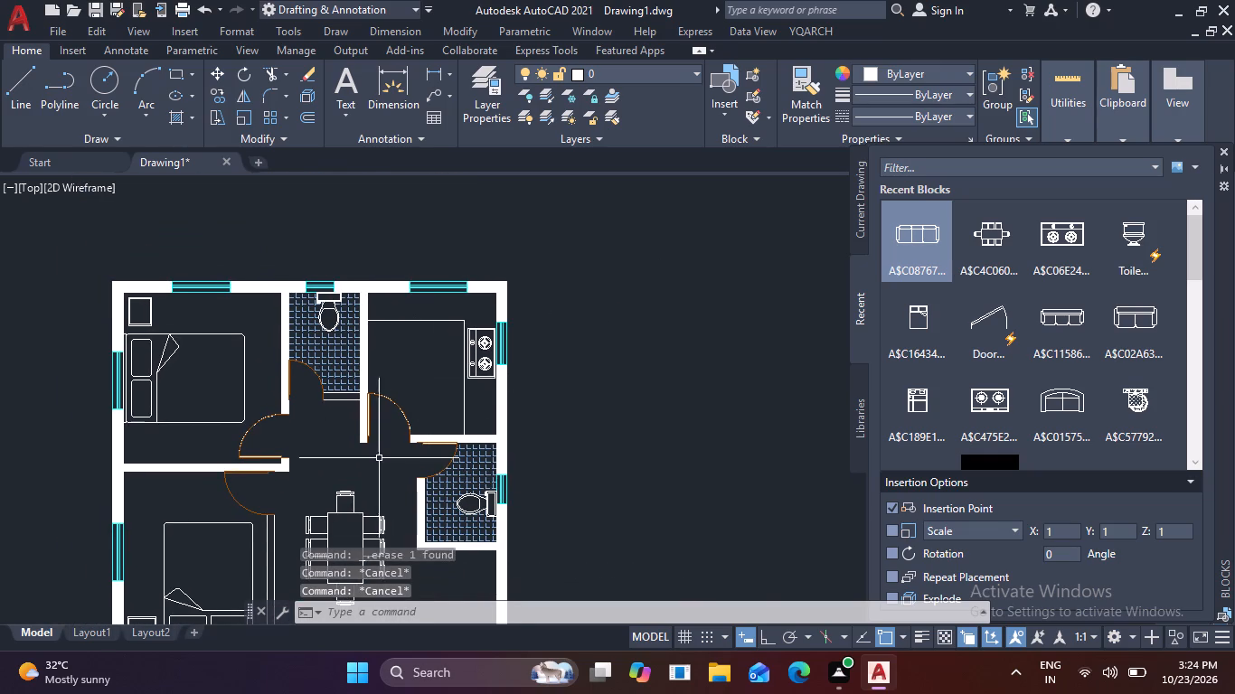
scroll(412, 418, "up", 4)
scroll(259, 410, "up", 3)
scroll(259, 407, "down", 4)
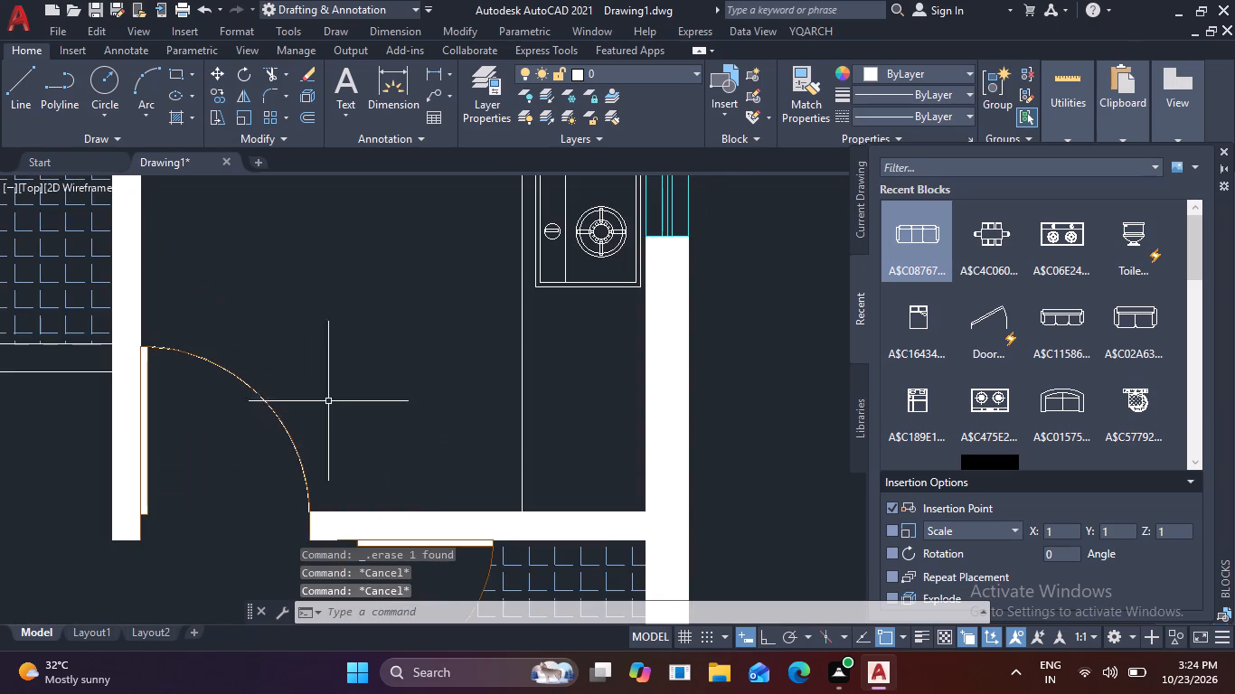
middle_click_drag(533, 345, 787, 282)
scroll(379, 373, "up", 2)
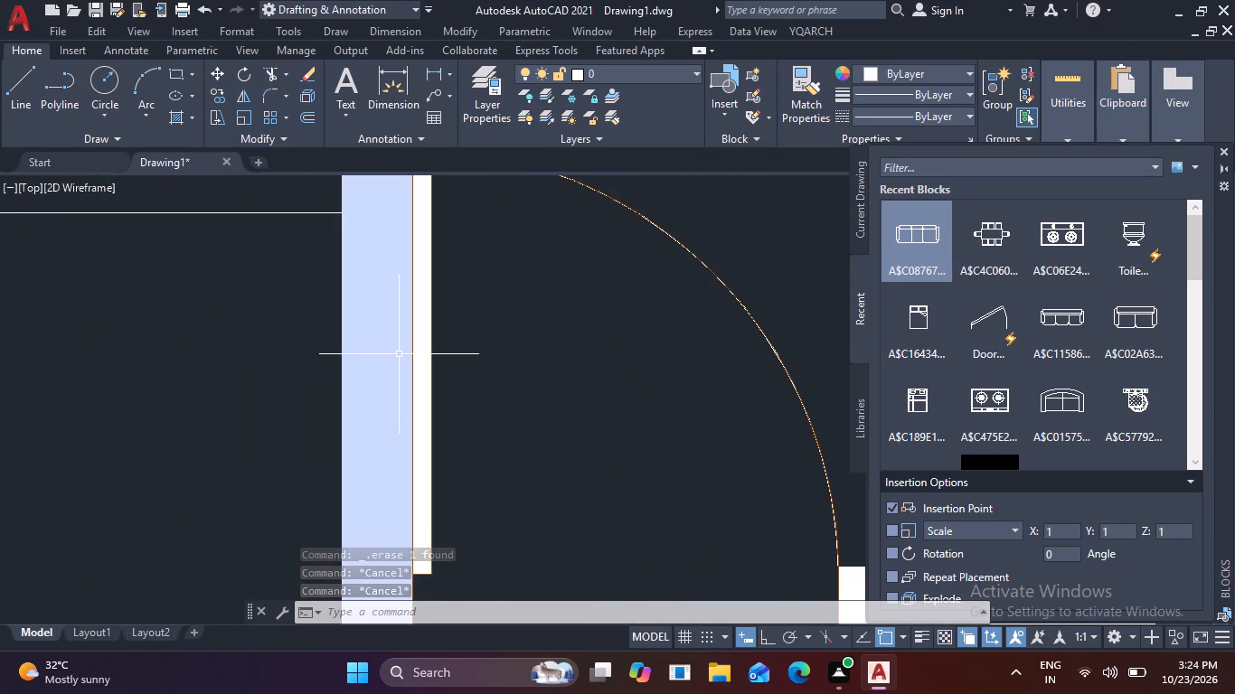
left_click(420, 354)
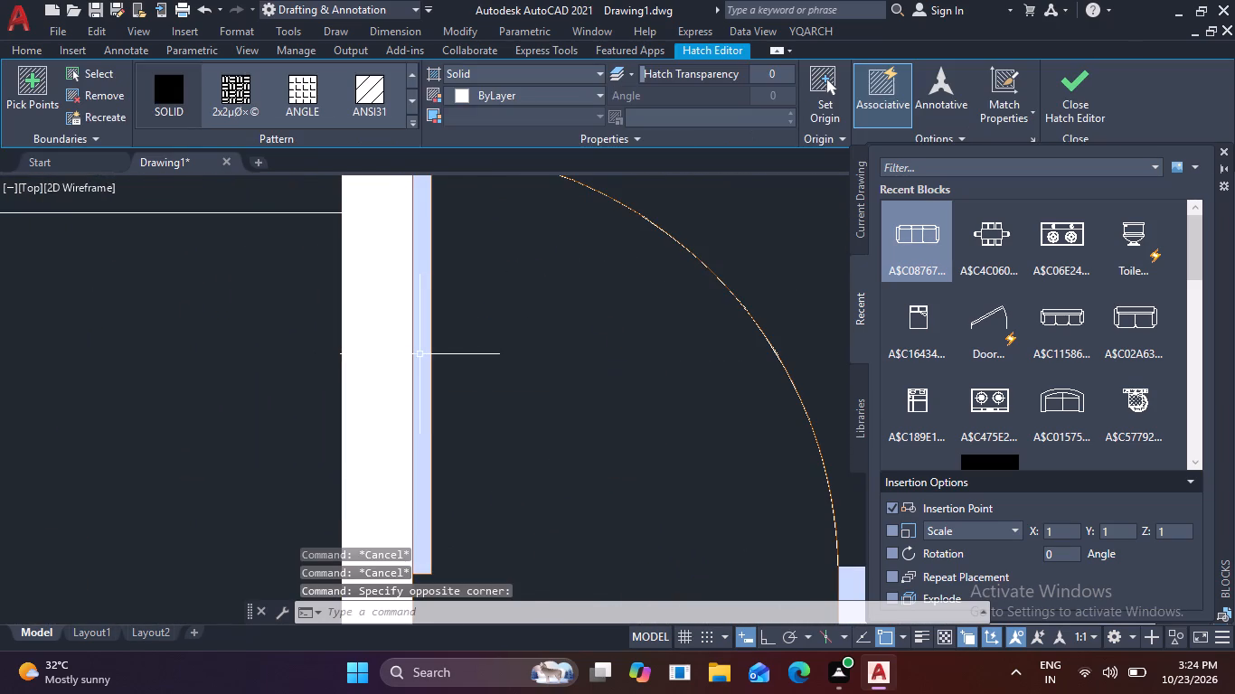
key("Delete")
Delete the solid hatch that fills the upper bathroom's door leaf together with the upper walls.
scroll(420, 354, "down", 4)
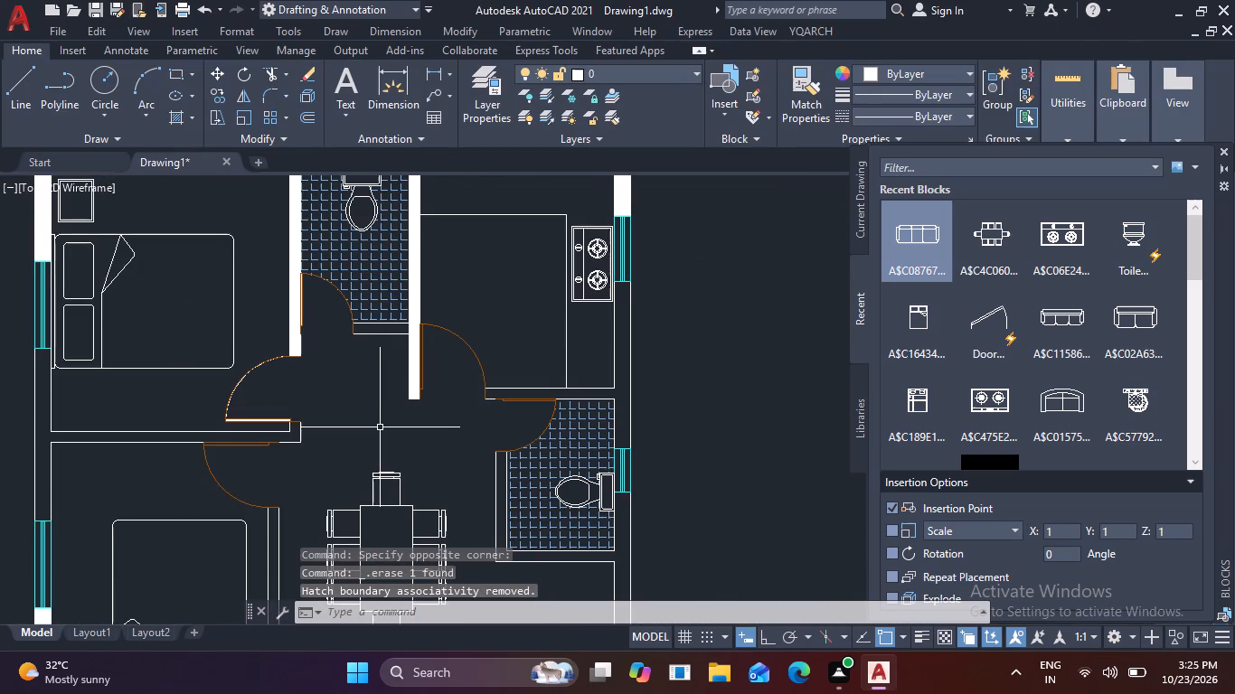
middle_click(380, 430)
scroll(306, 284, "up", 3)
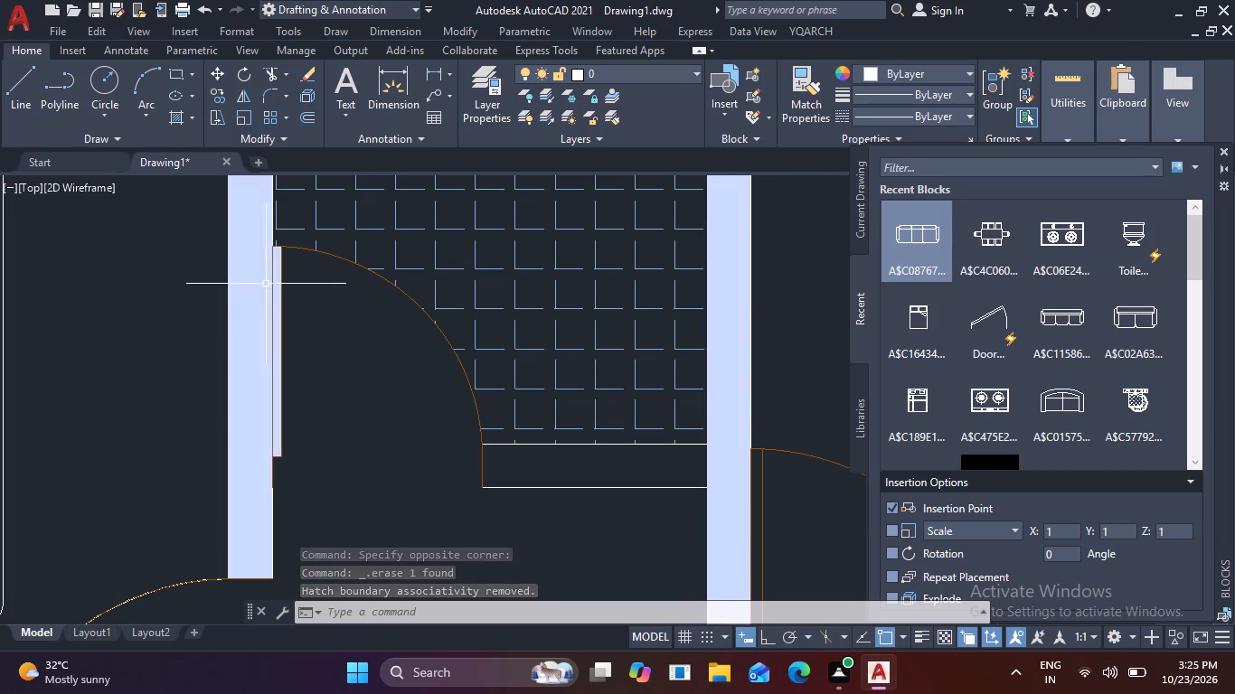
scroll(269, 285, "up", 4)
scroll(283, 295, "down", 1)
left_click(283, 295)
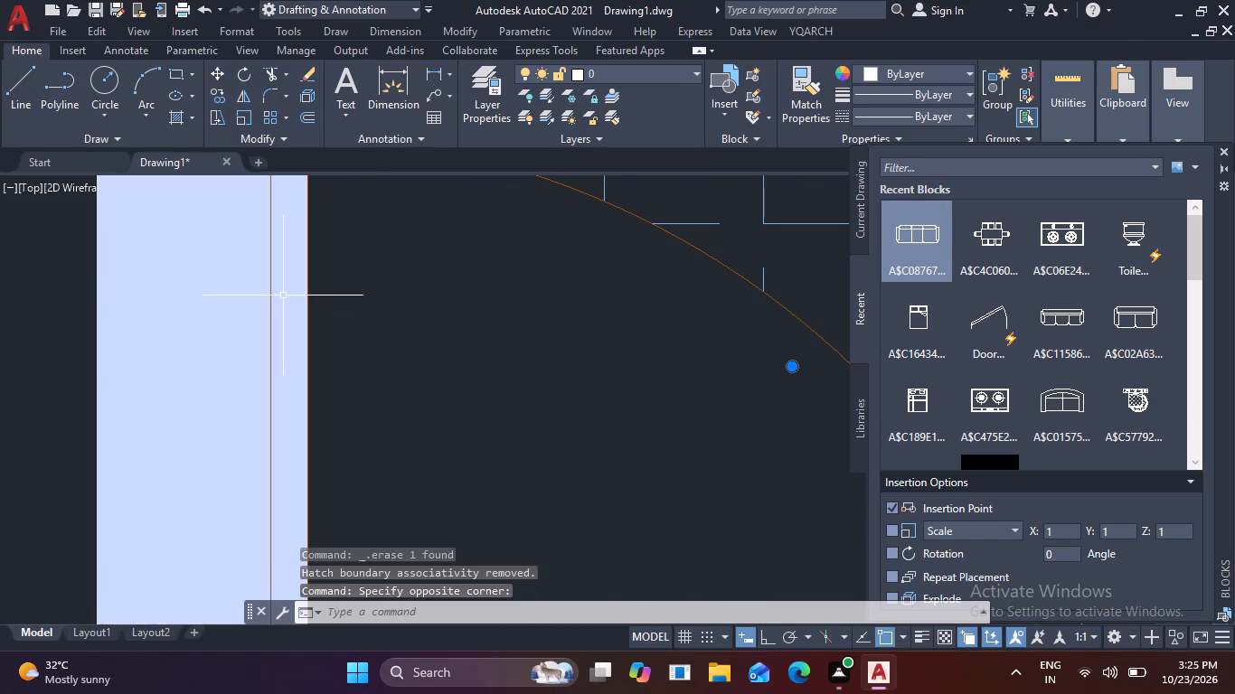
key("Delete")
Solid-fill the left wall between the bedroom windows with its bedroom partition, and the house's upper-left wall corner.
scroll(283, 295, "down", 3)
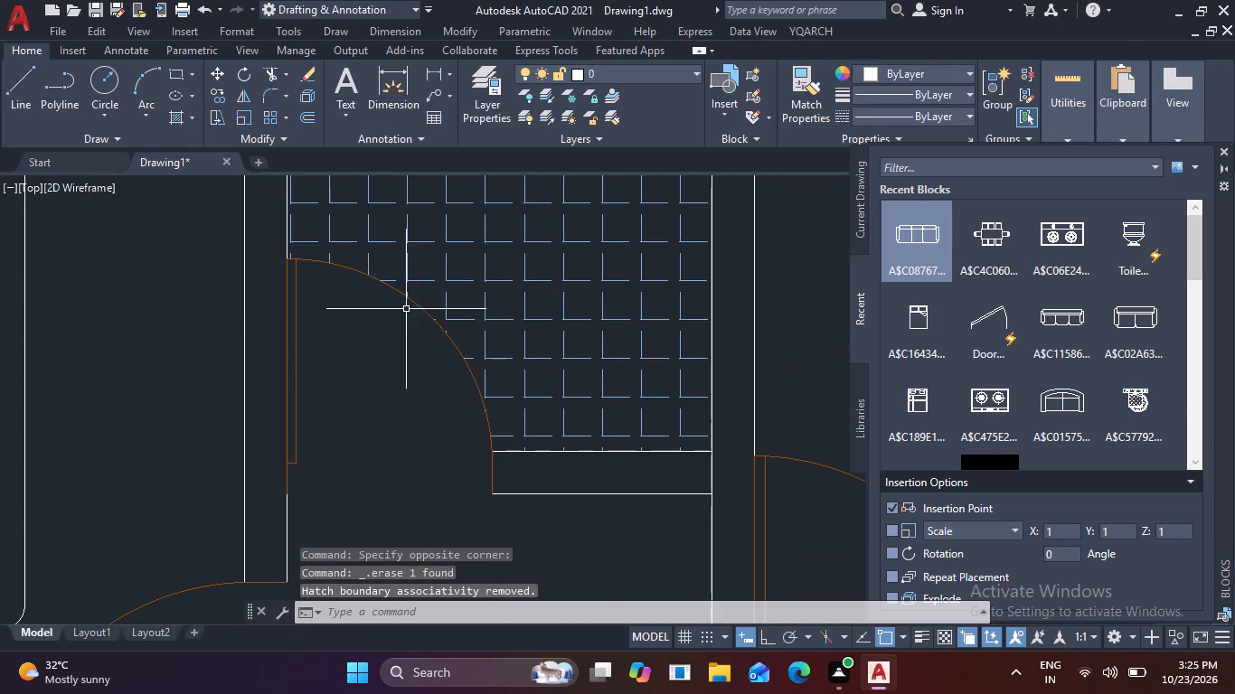
middle_click_drag(415, 308, 493, 350)
middle_click_drag(532, 292, 581, 232)
scroll(574, 243, "down", 2)
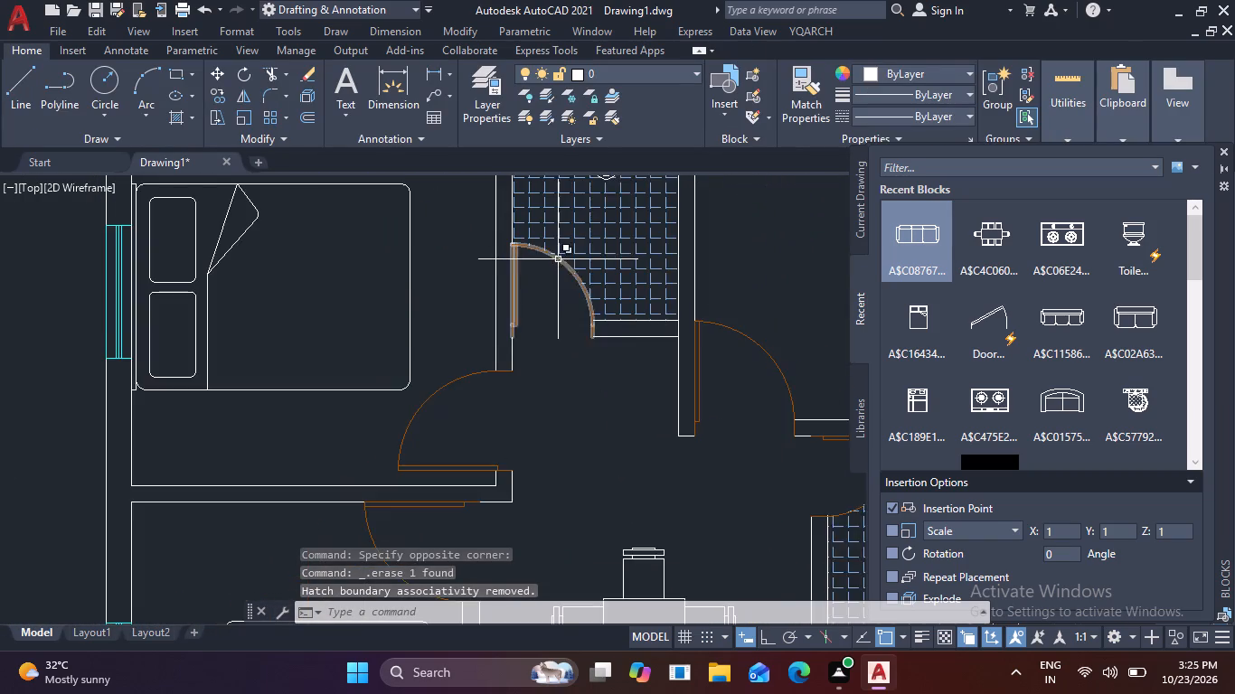
middle_click_drag(558, 261, 566, 380)
scroll(577, 426, "down", 3)
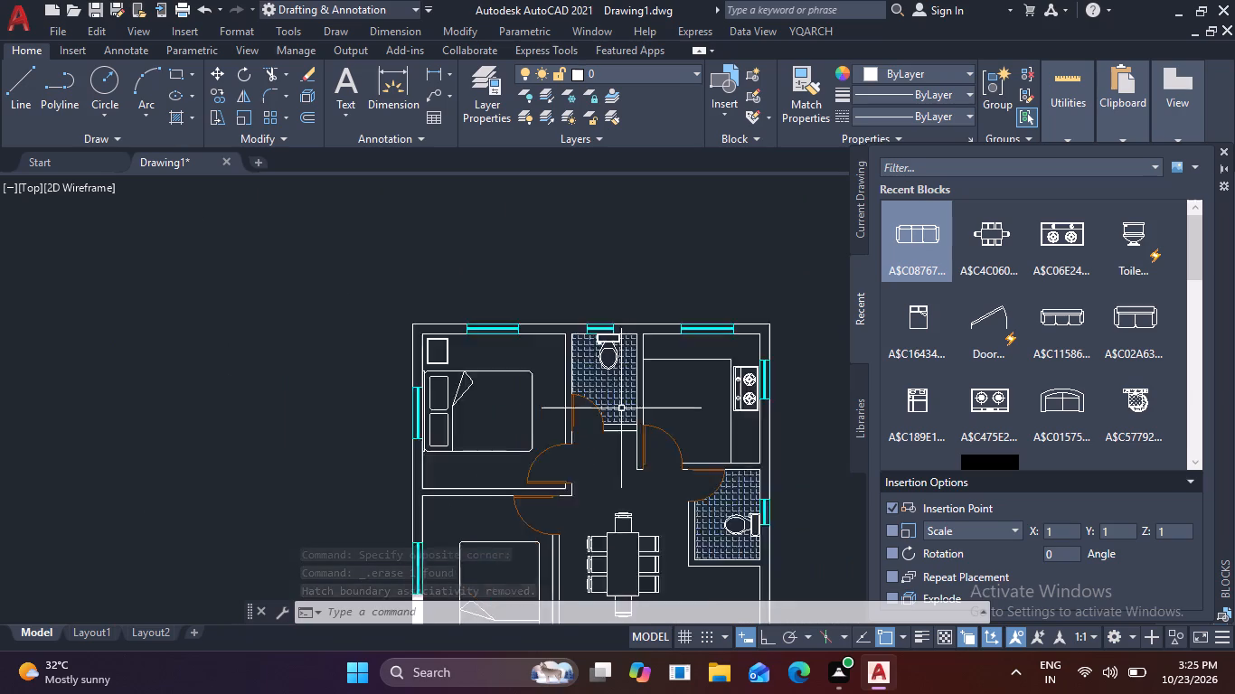
middle_click_drag(617, 436, 585, 279)
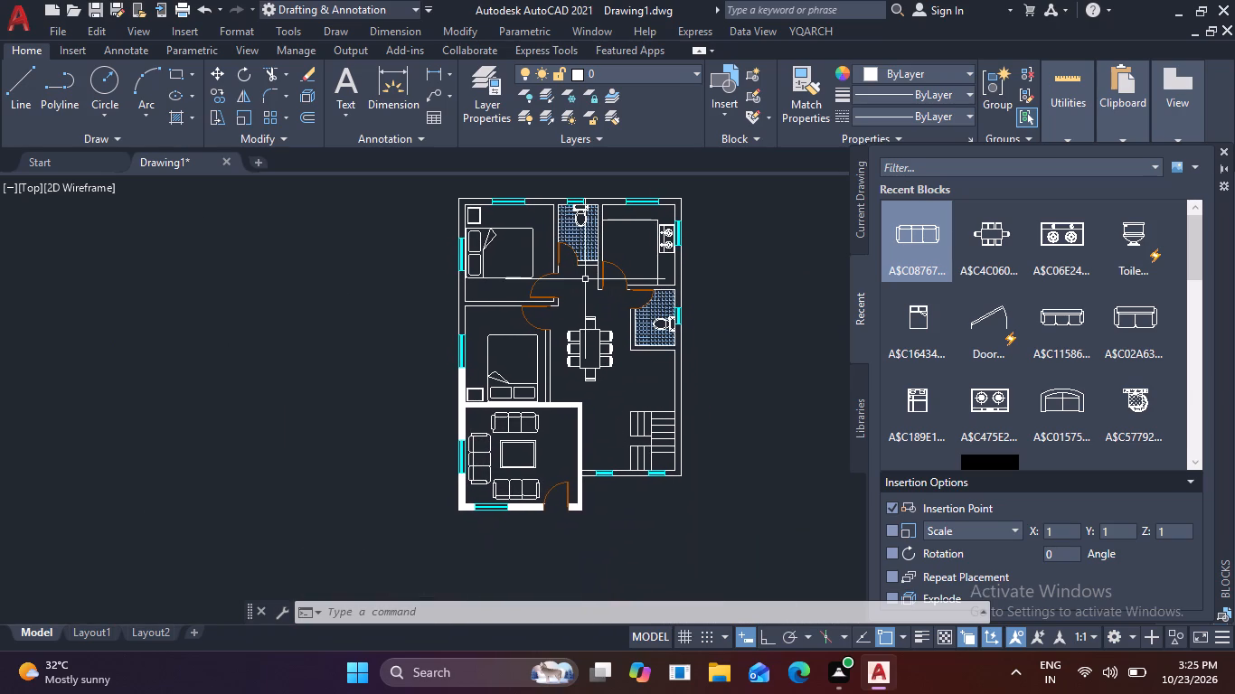
type("H")
key("space")
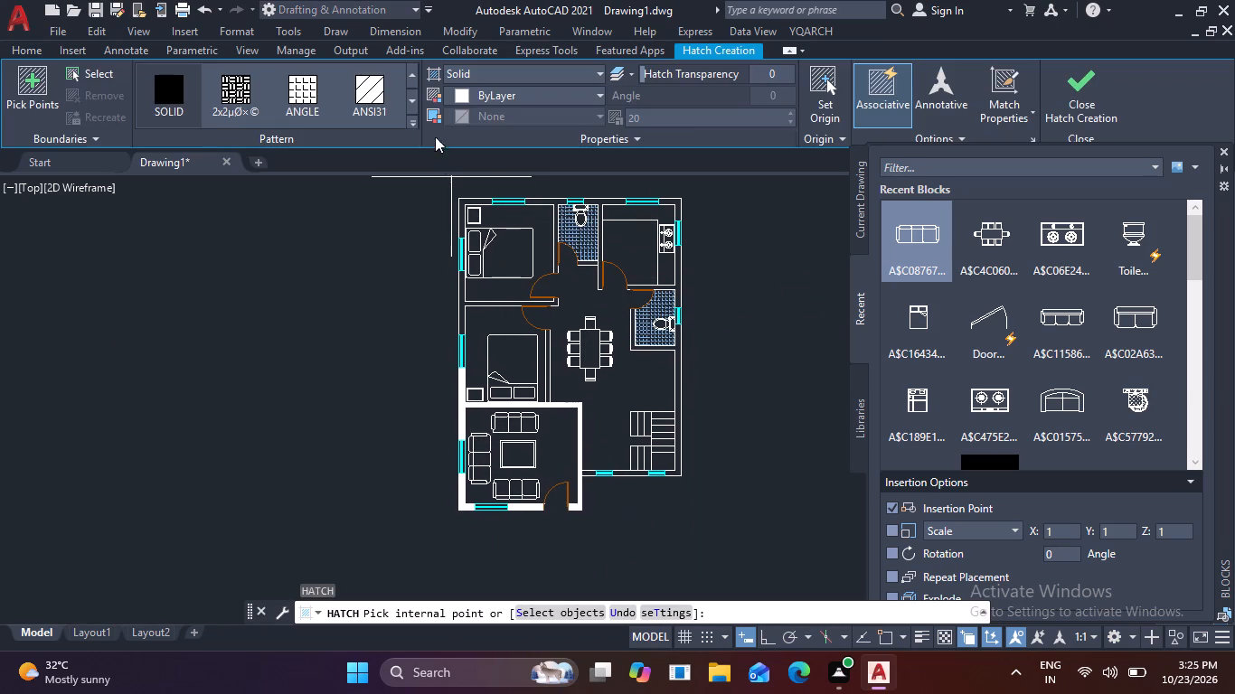
left_click(180, 89)
scroll(497, 244, "up", 2)
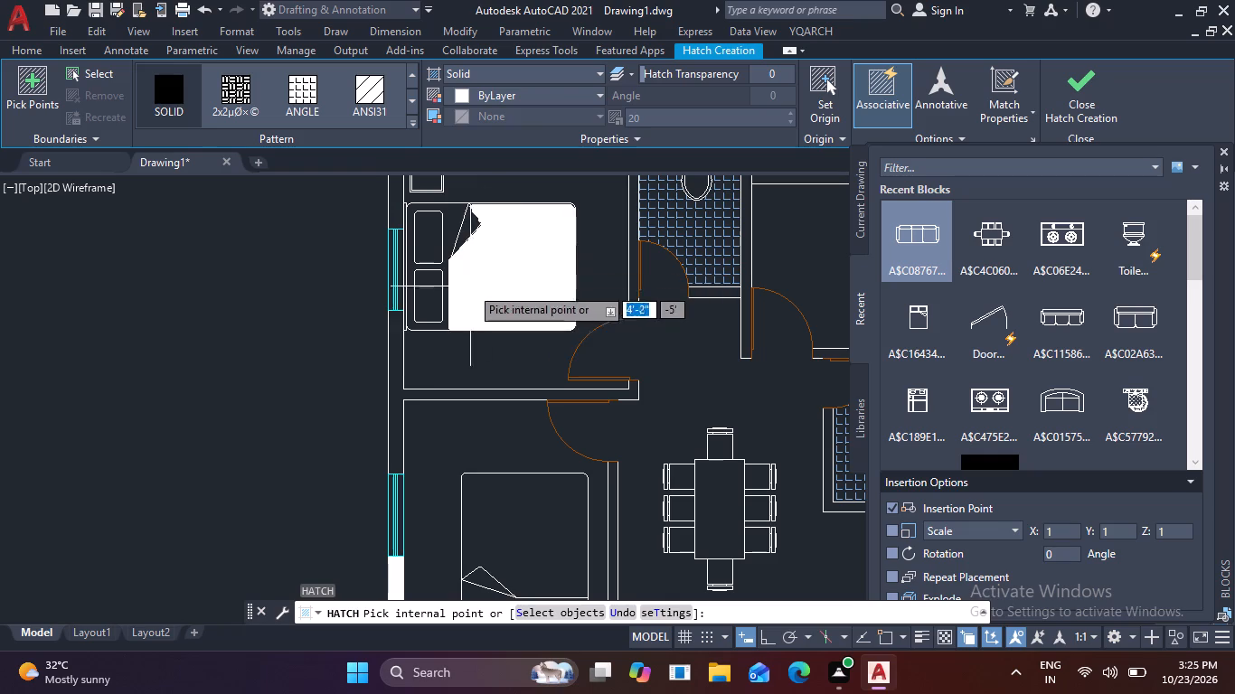
left_click(392, 373)
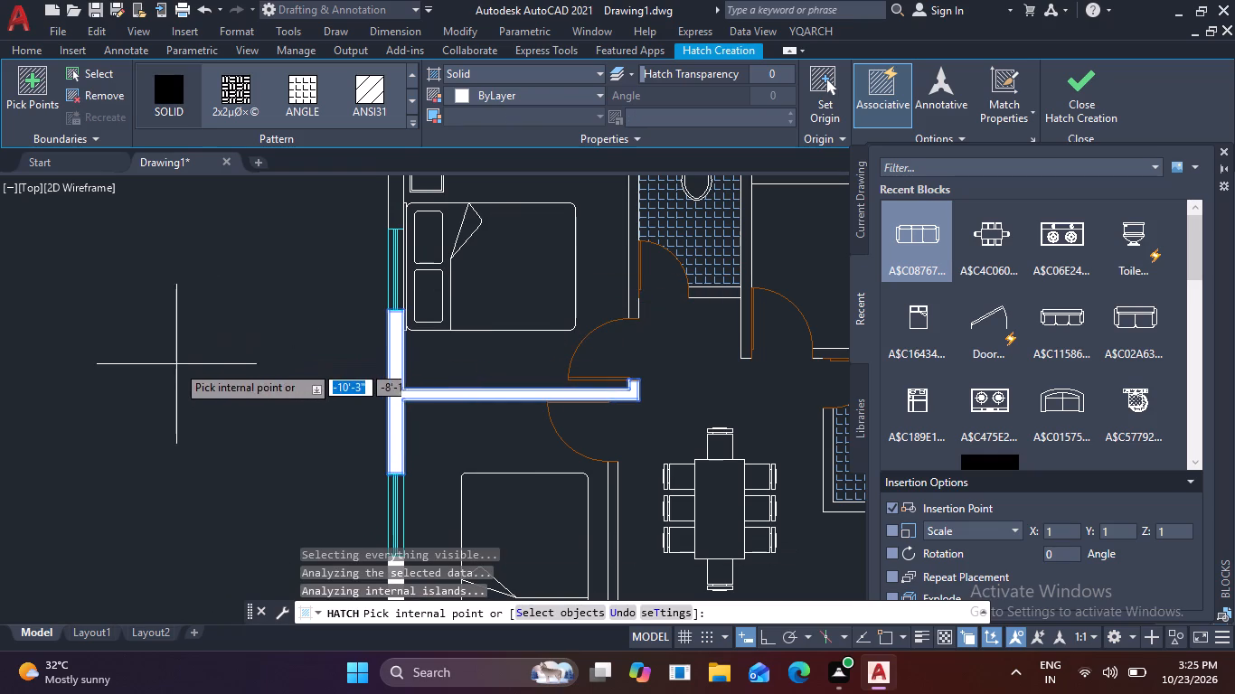
middle_click_drag(348, 263, 290, 527)
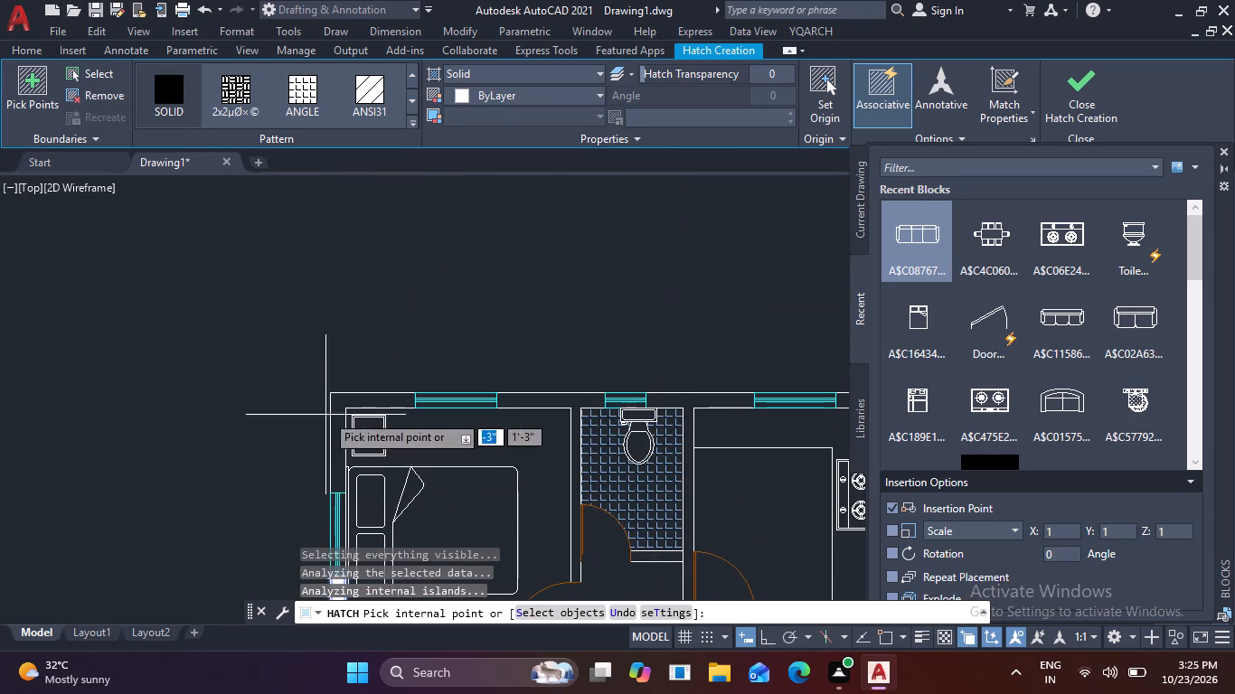
left_click(344, 397)
left_click(1078, 92)
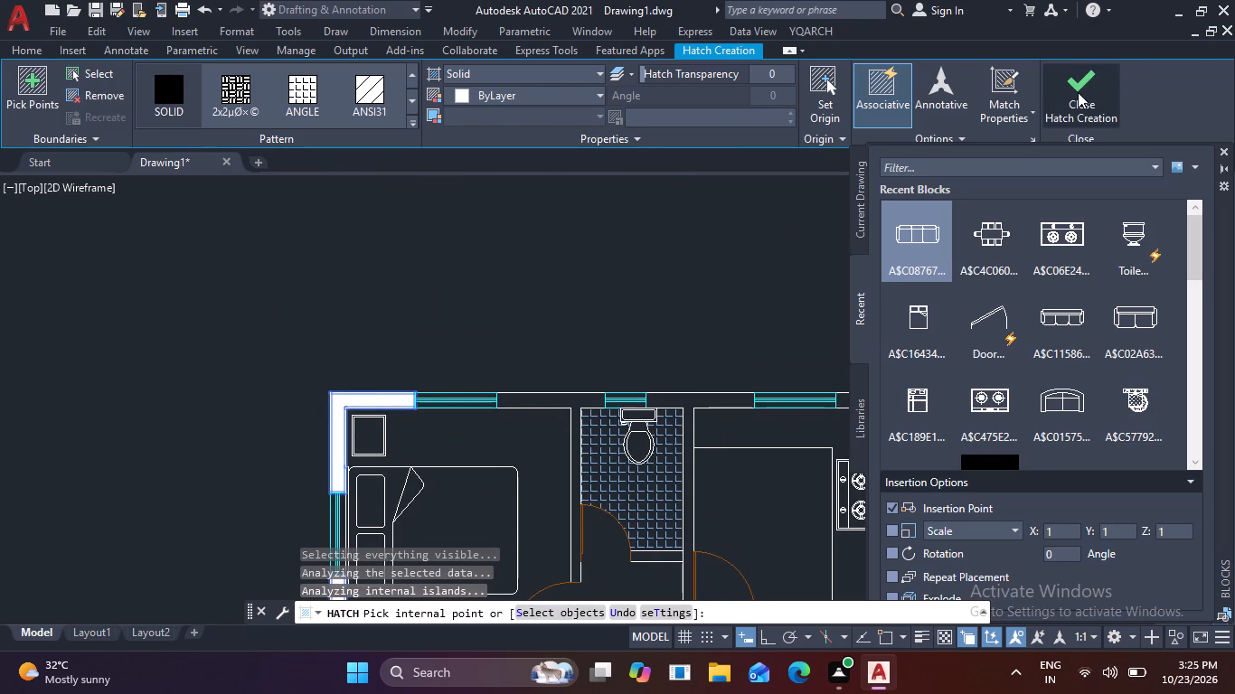
Solid-fill the top wall's remaining sections, including the partitions on both sides of the upper bathroom and the house's upper-right corner.
key("space")
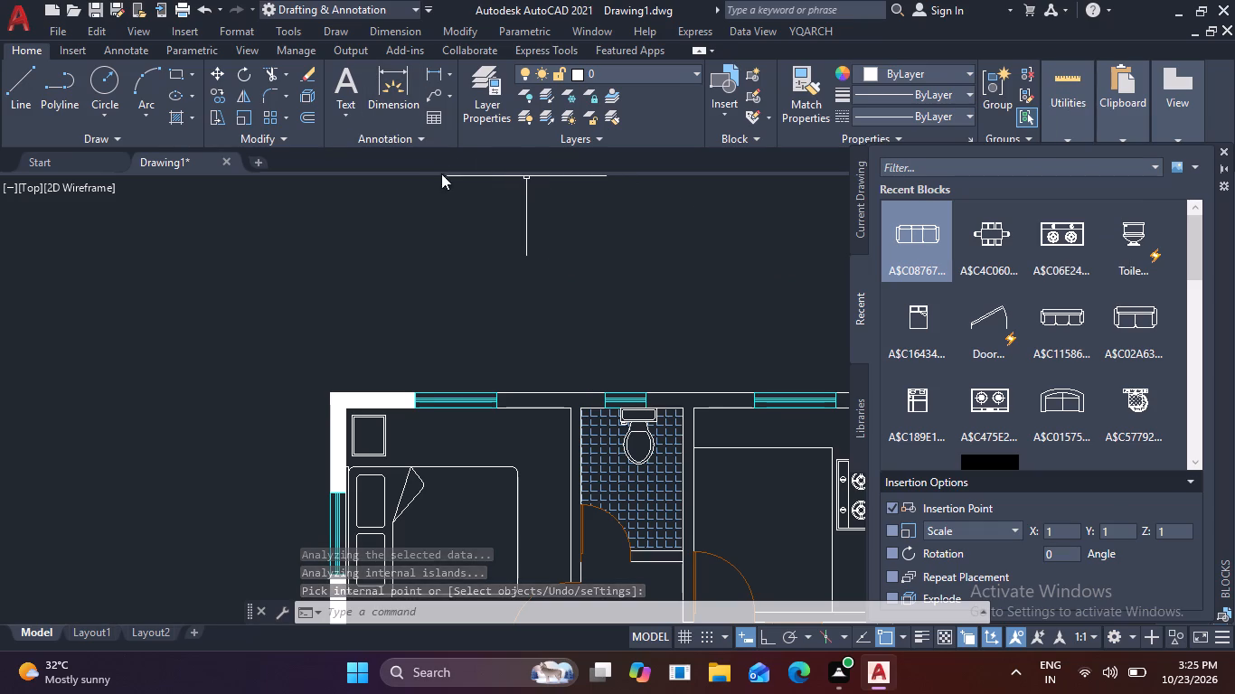
key("Escape")
key("h")
key("space")
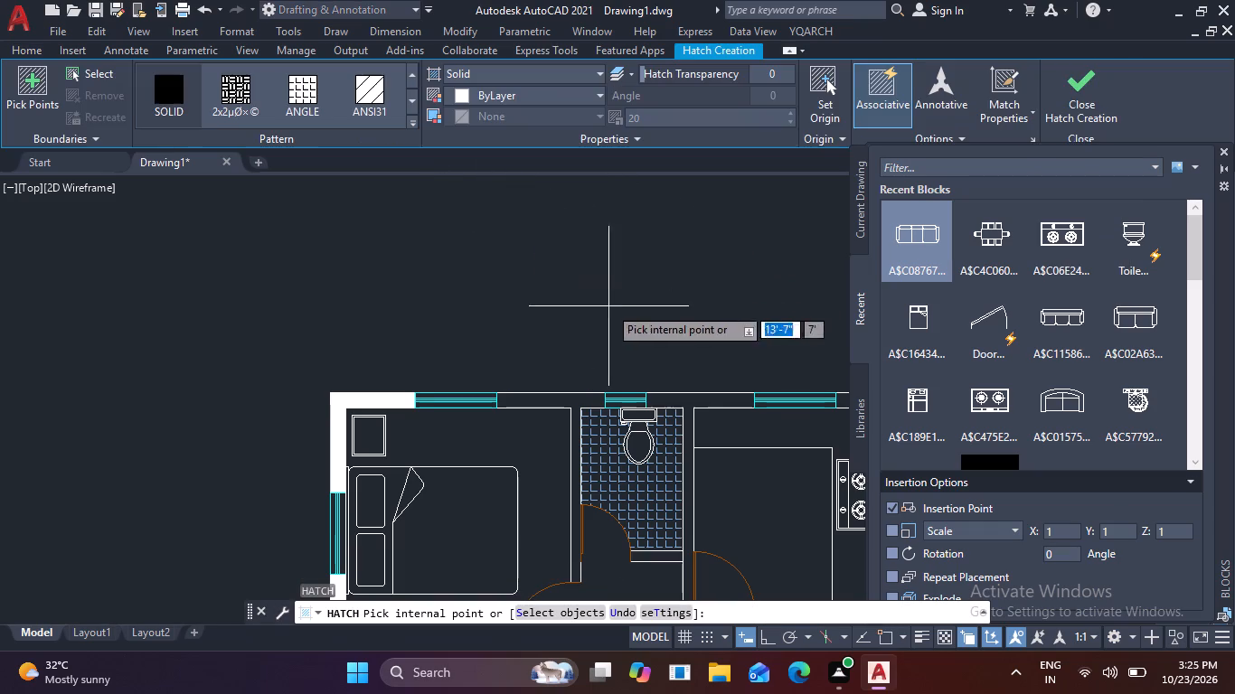
middle_click_drag(639, 326, 619, 162)
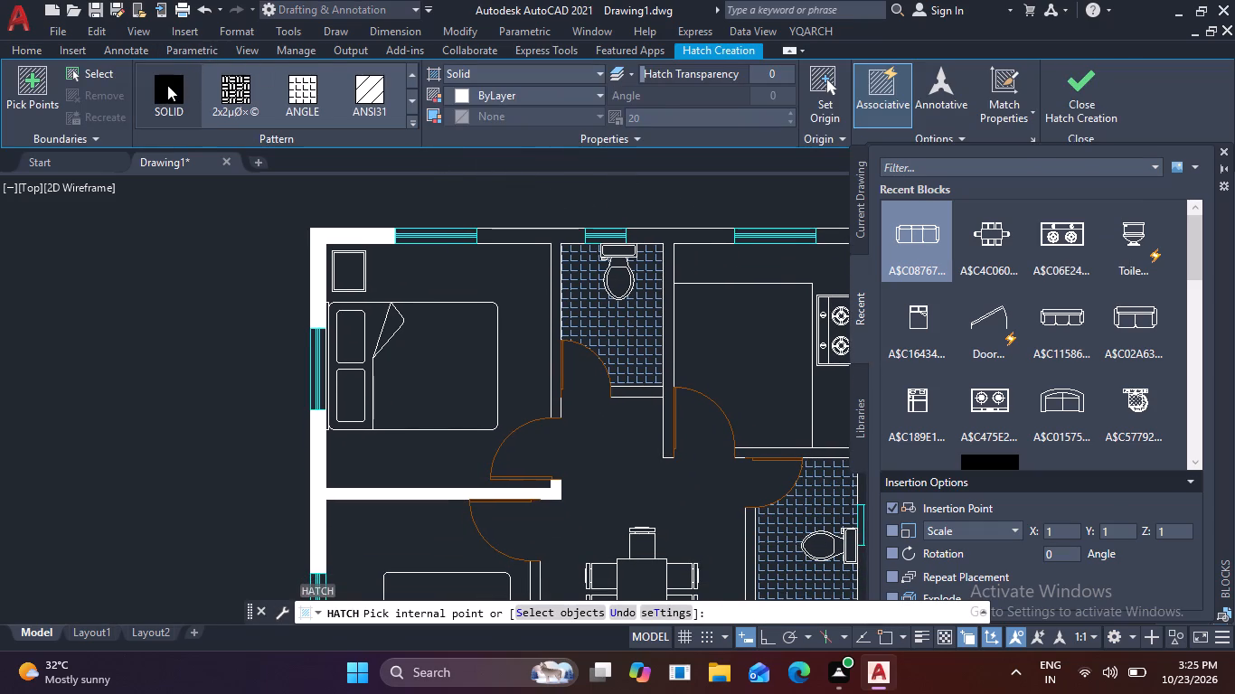
left_click(167, 85)
left_click(553, 239)
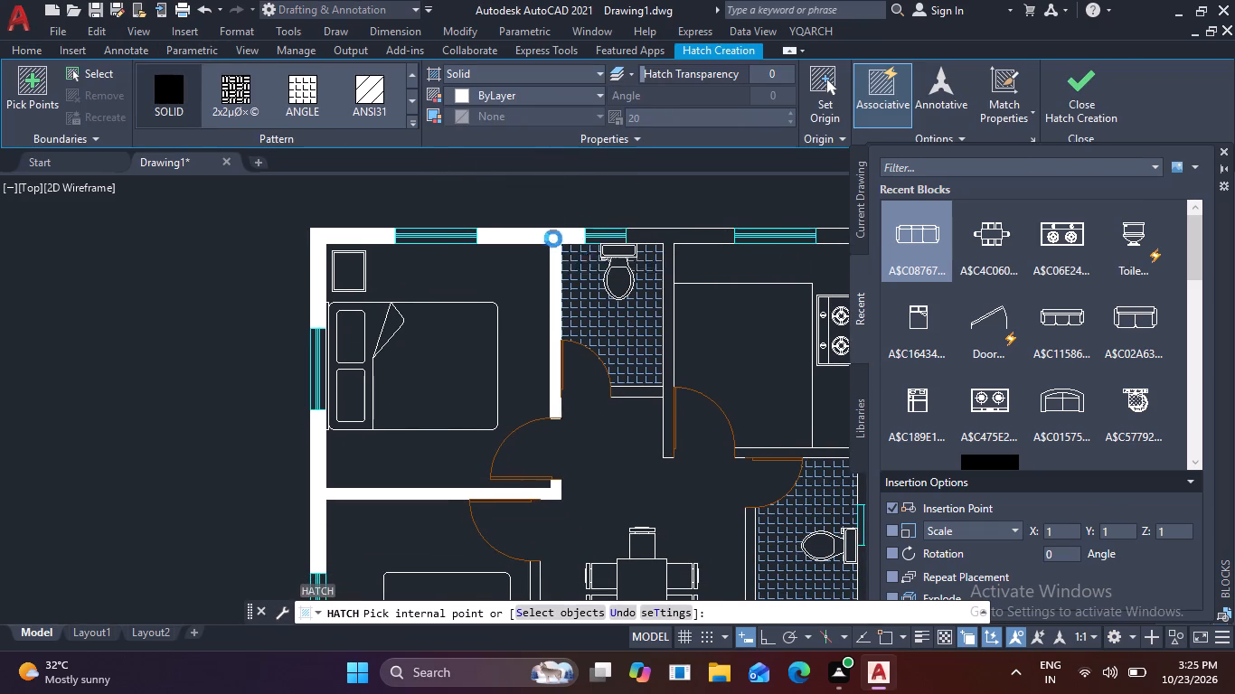
middle_click_drag(768, 196, 523, 241)
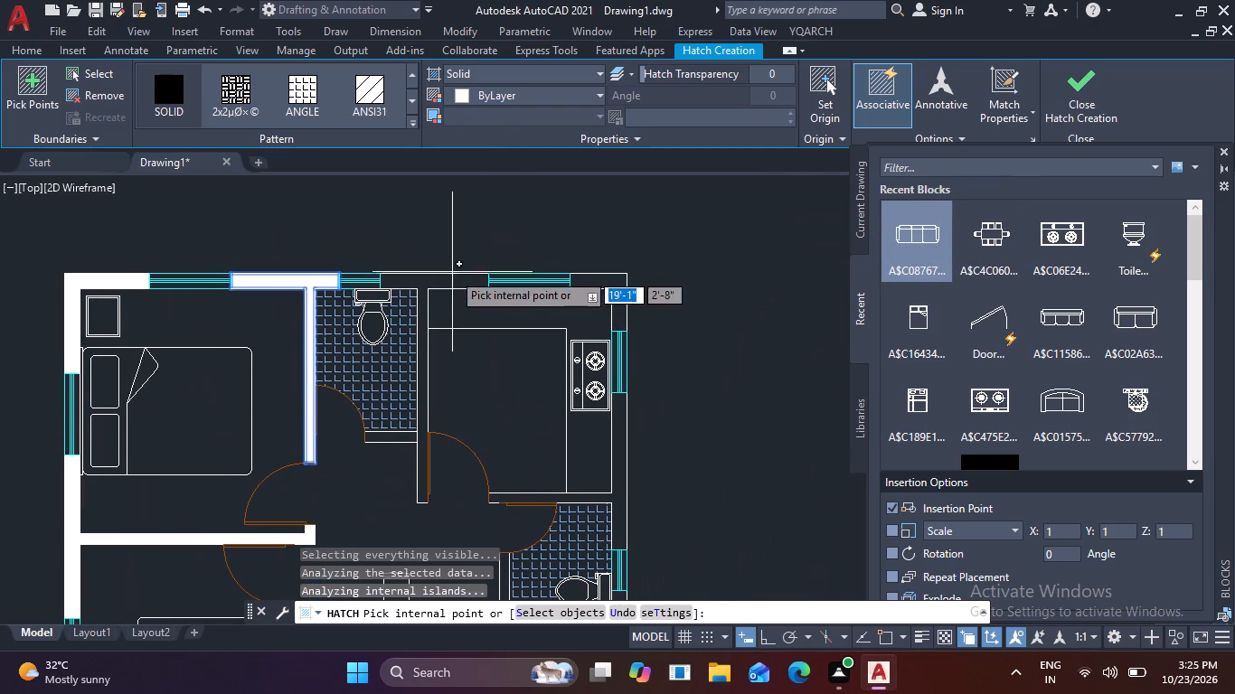
left_click(615, 277)
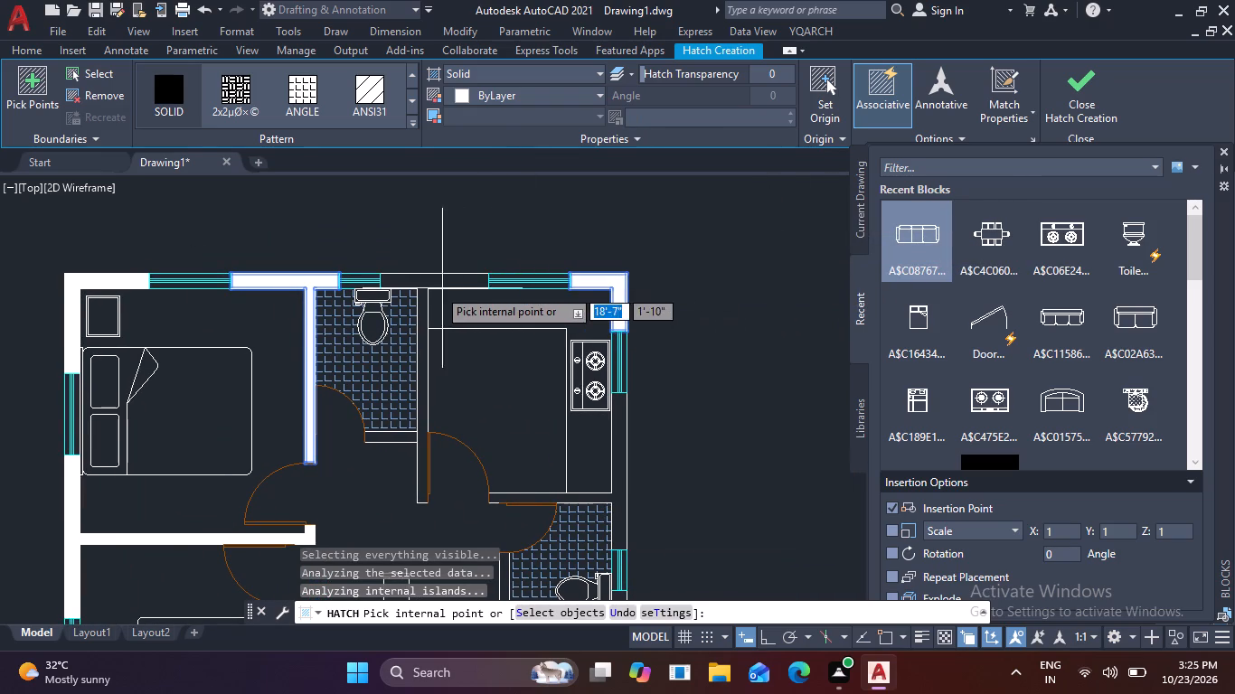
left_click(427, 277)
Solid-fill the right exterior wall from the kitchen window to the lower-right corner, with the kitchen partition and the lower bathroom's walls.
middle_click_drag(678, 300, 683, 156)
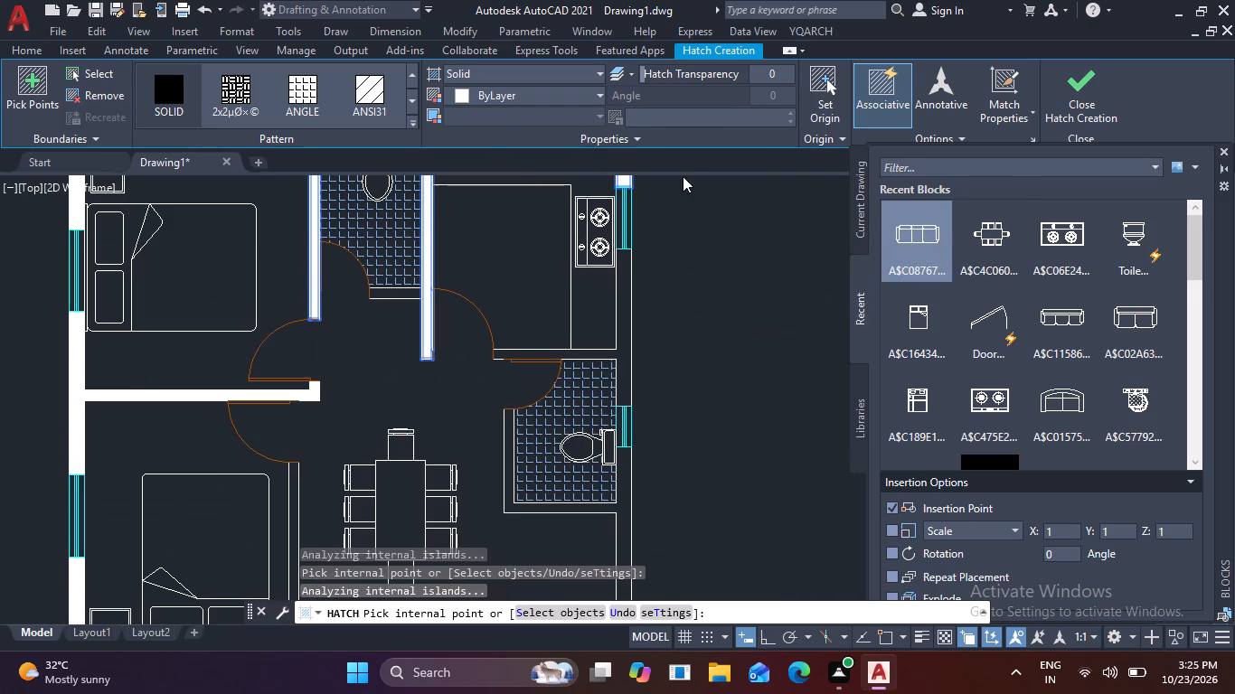
left_click(623, 326)
middle_click_drag(674, 375, 652, 154)
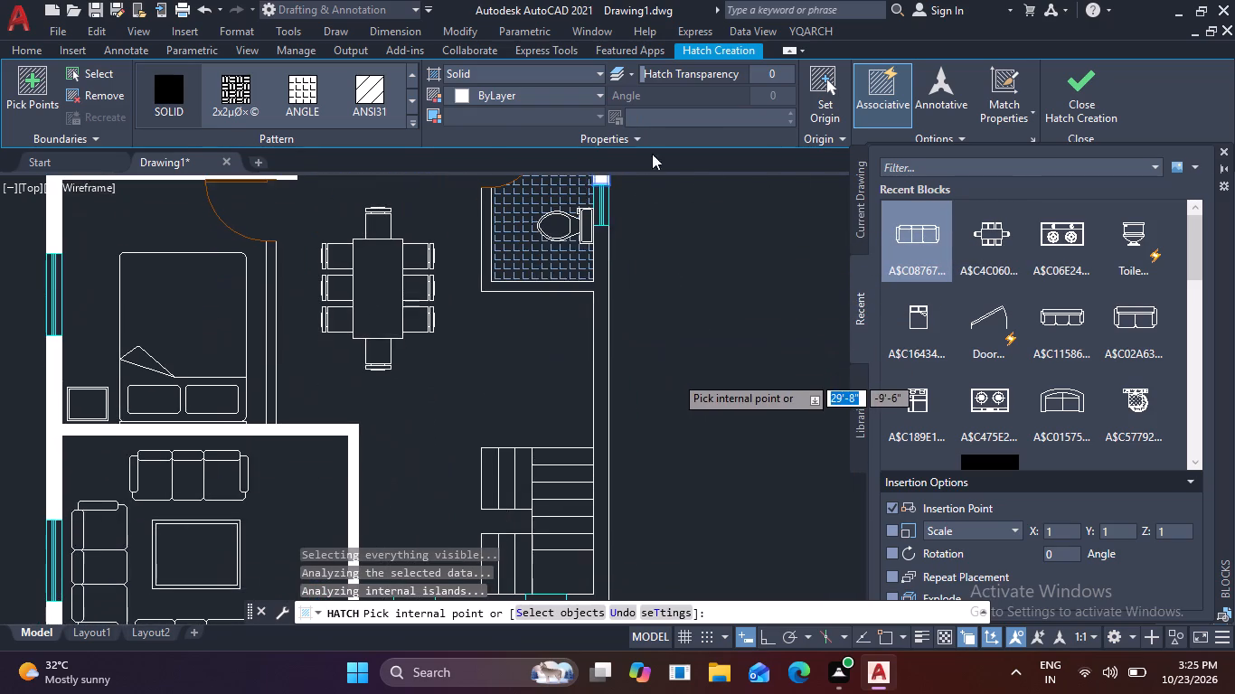
scroll(604, 285, "down", 2)
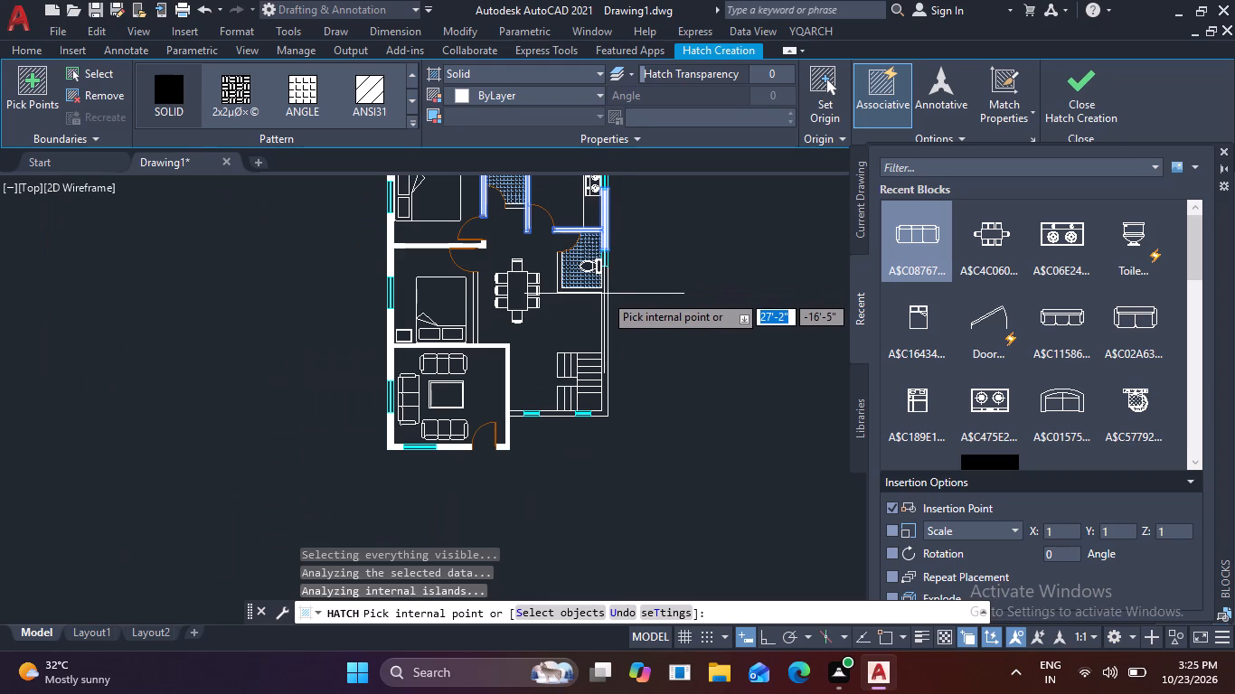
scroll(604, 294, "up", 1)
left_click(602, 292)
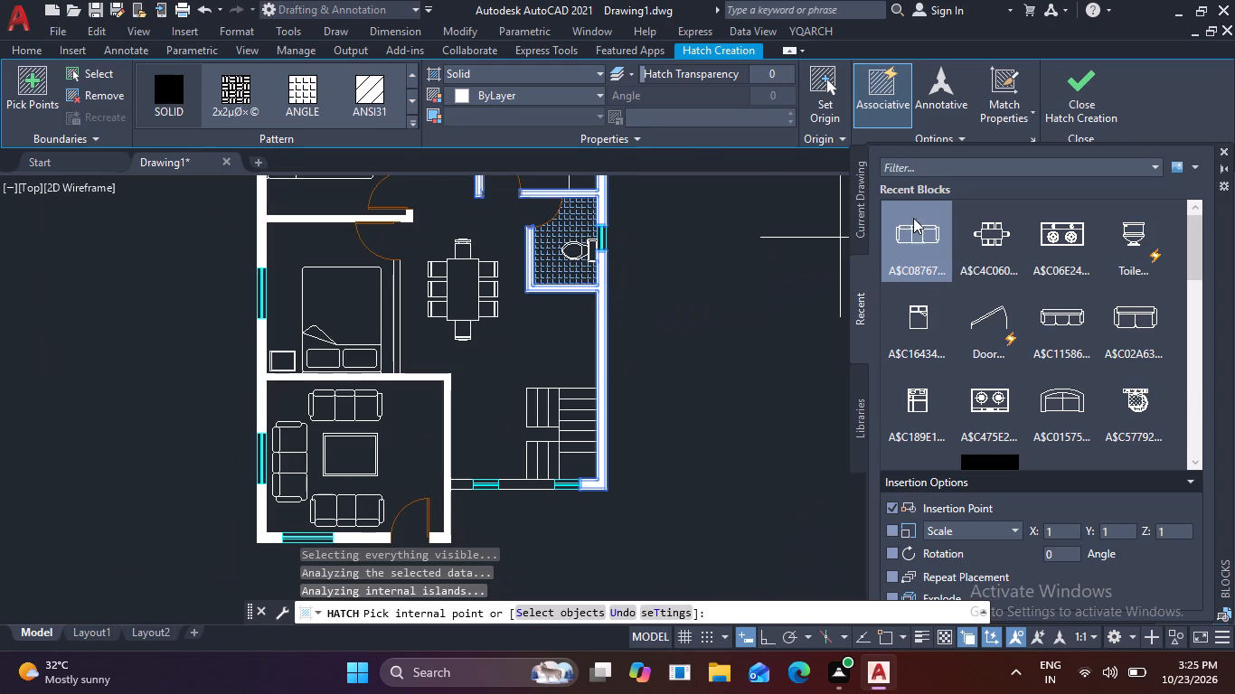
left_click(1090, 98)
Solid-fill the two unfilled sections of the bottom wall beside the windows below the staircase.
key("space")
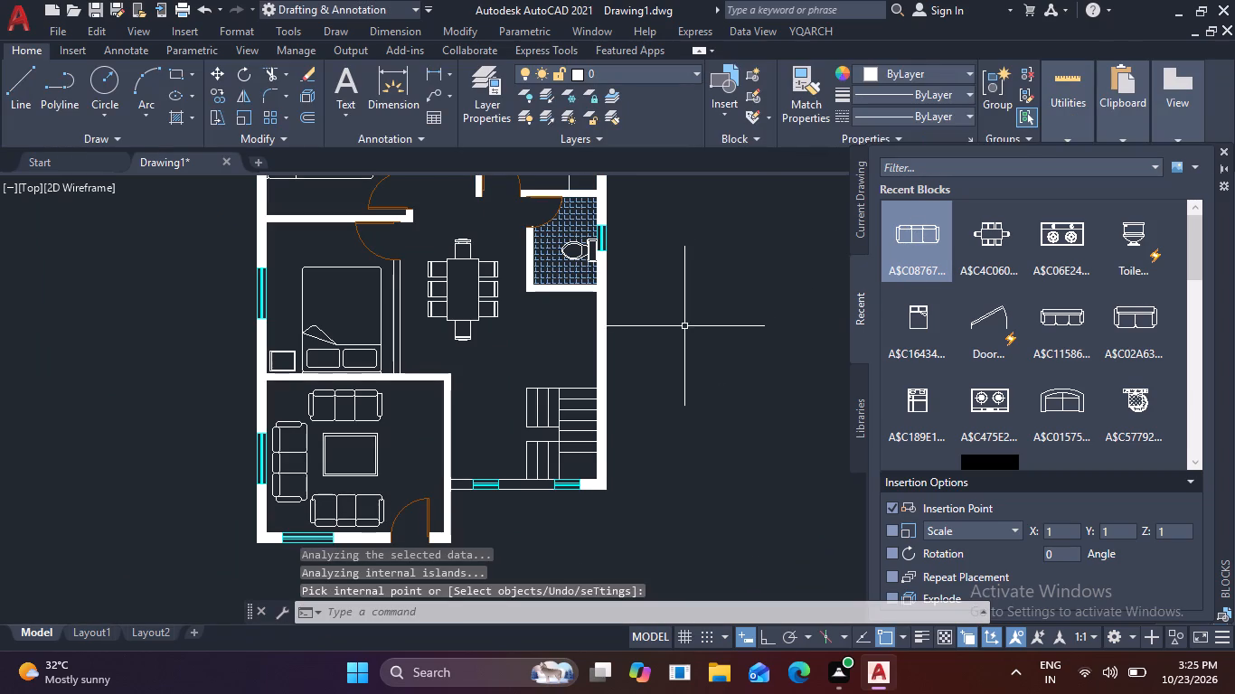
scroll(491, 549, "up", 4)
scroll(564, 408, "down", 2)
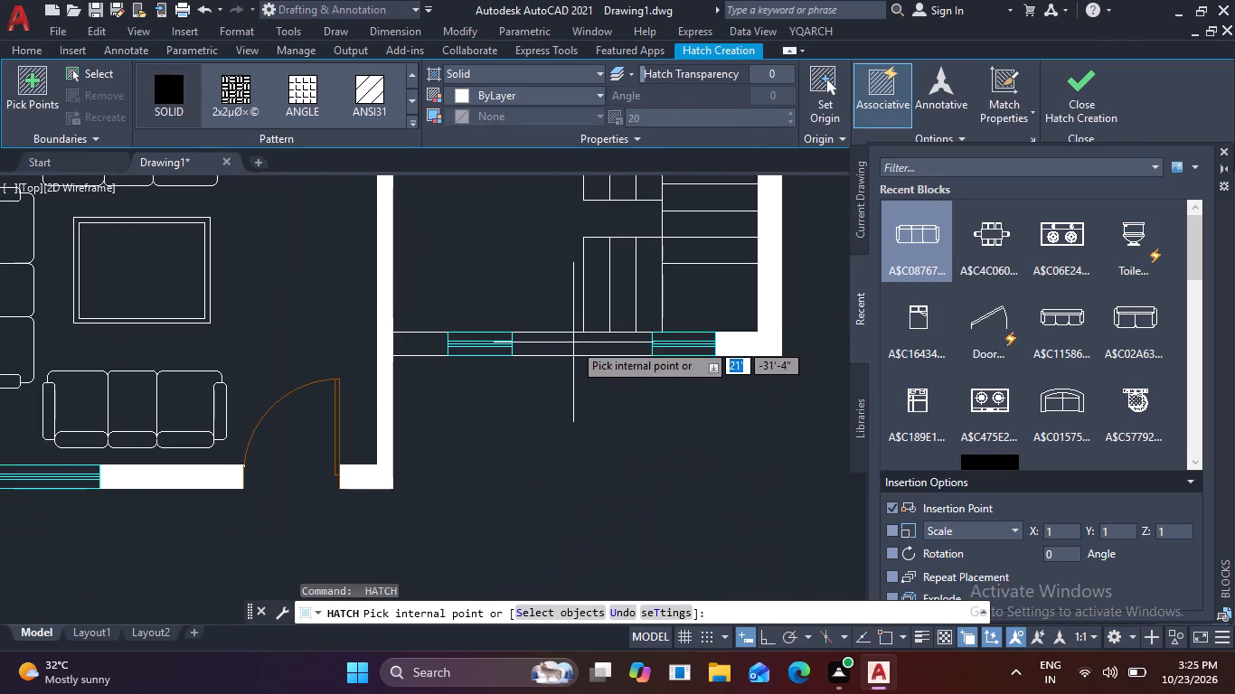
left_click(573, 342)
left_click(414, 340)
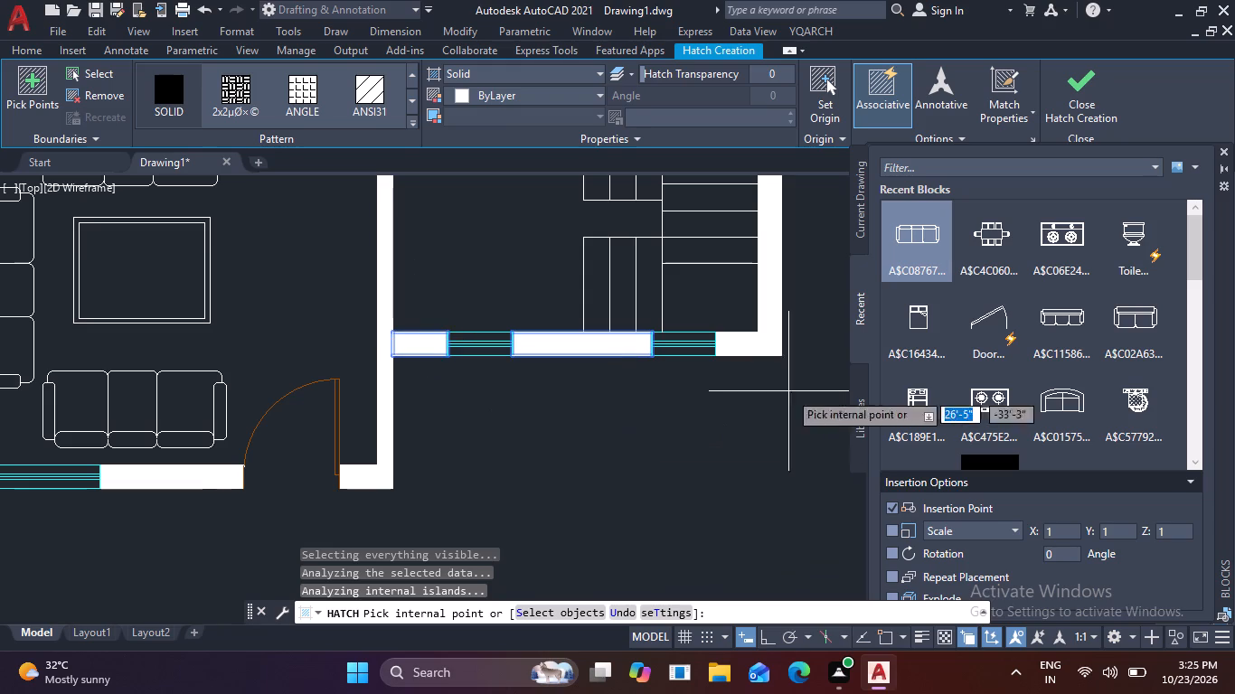
left_click(1096, 83)
Delete the solid hatch that covers the living room walls and the lower bedroom's right wall.
scroll(728, 314, "down", 2)
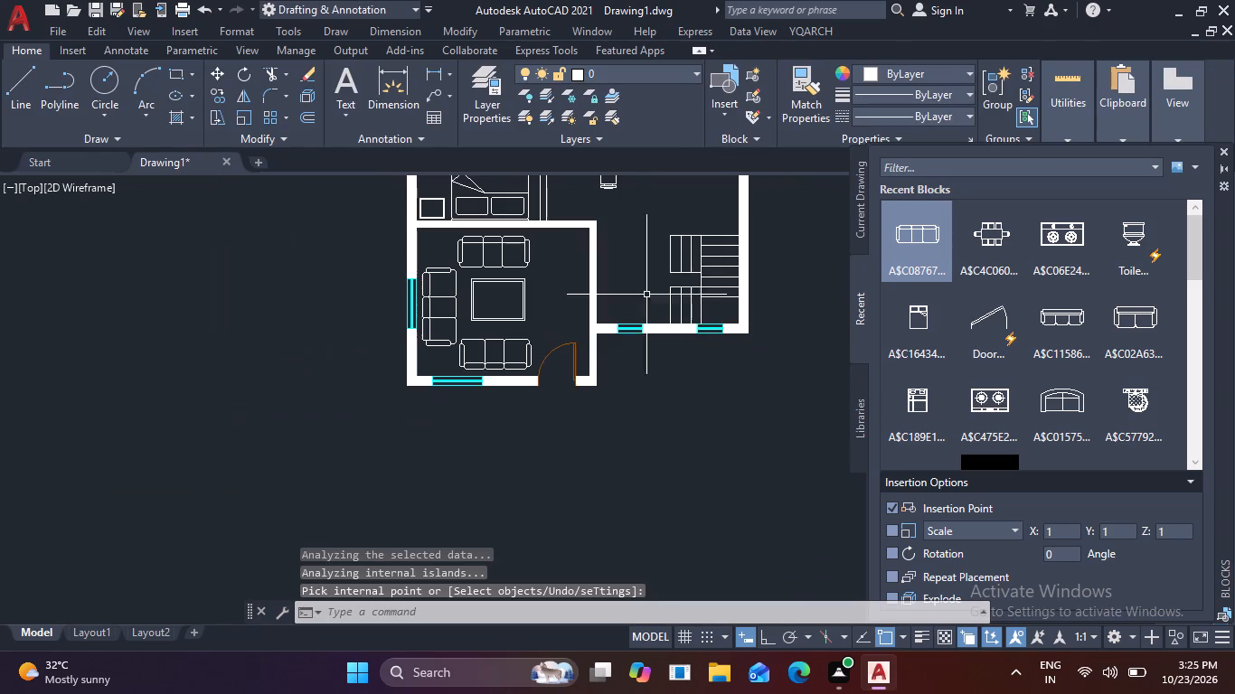
middle_click_drag(629, 229, 565, 428)
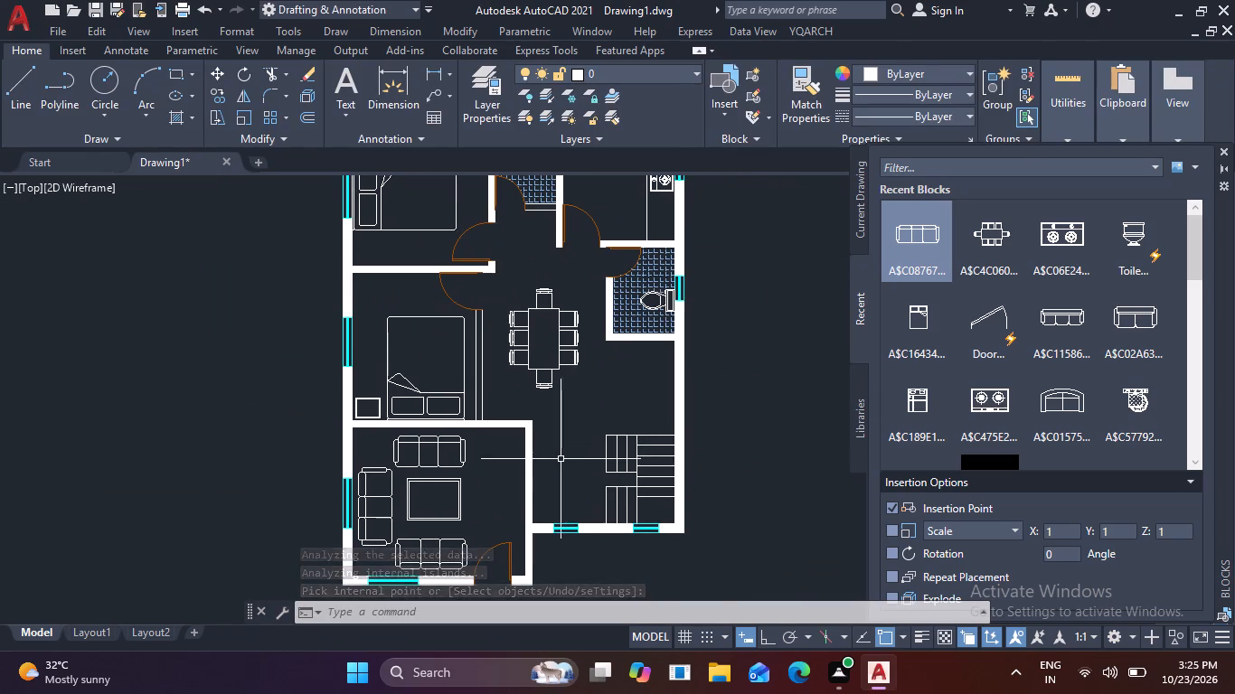
scroll(561, 459, "up", 3)
left_click(364, 312)
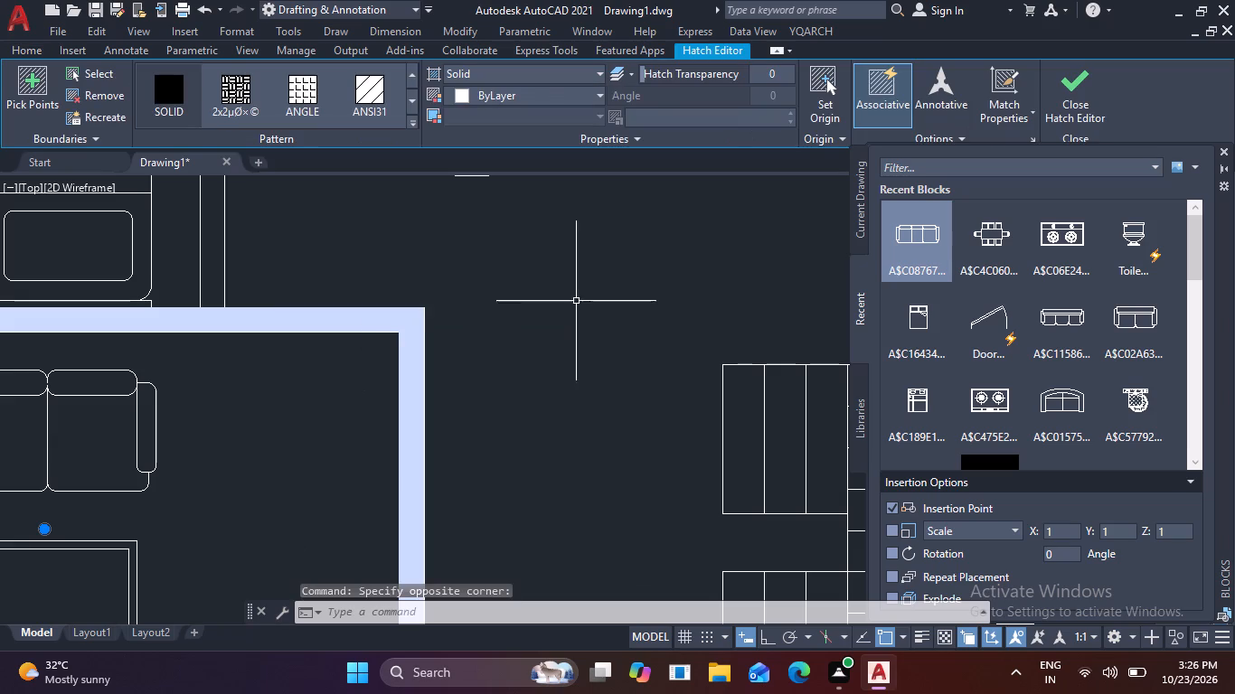
key("Delete")
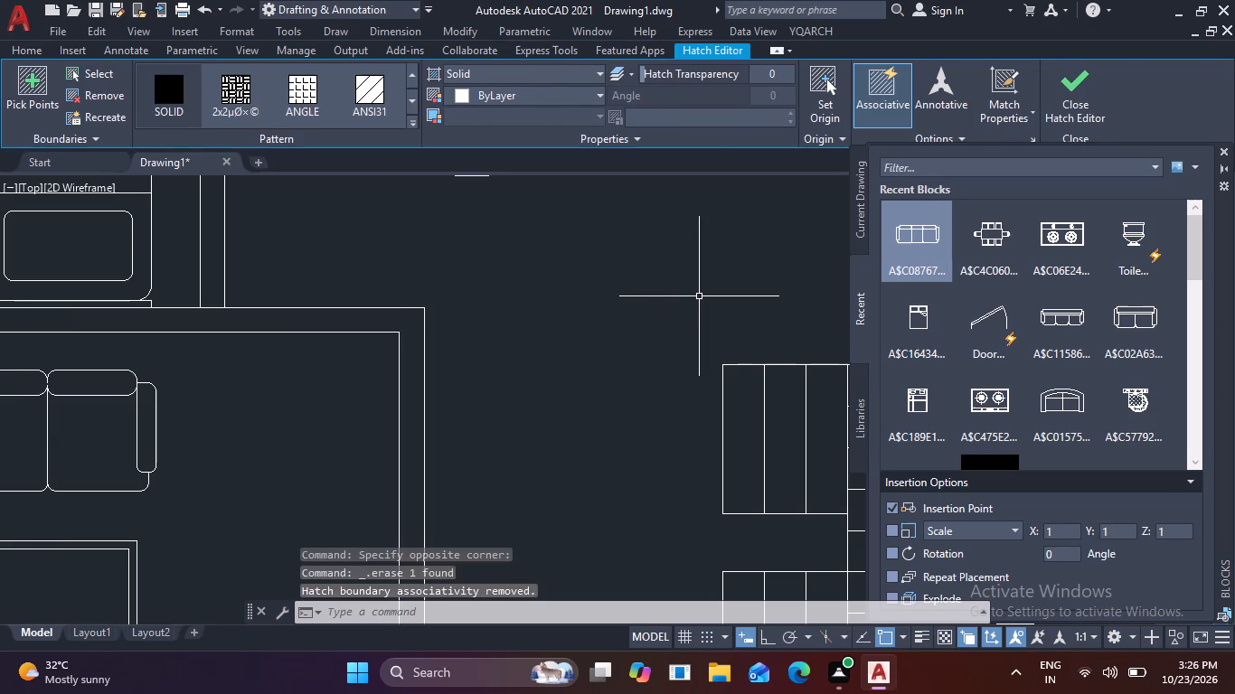
Extend the vertical wall lines to close both wall ends, and trim the horizontal wall between the lower bedroom's corner and the living room's right wall.
scroll(702, 297, "down", 5)
scroll(647, 305, "up", 2)
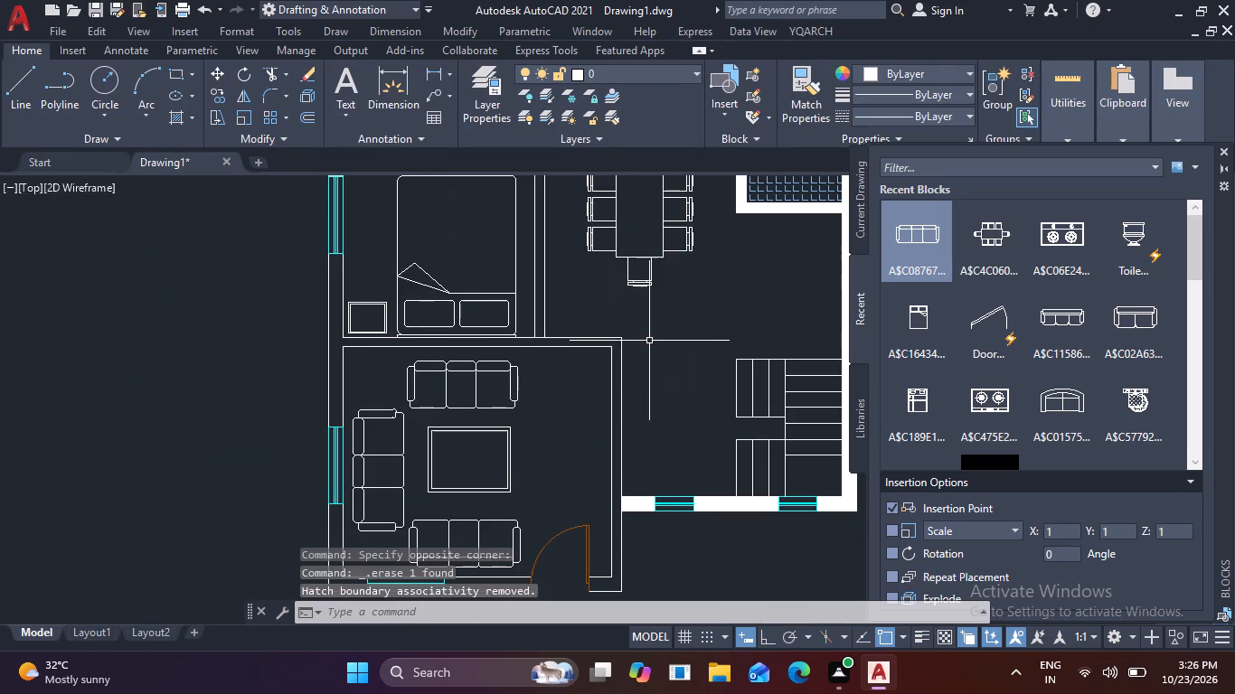
scroll(636, 334, "up", 1)
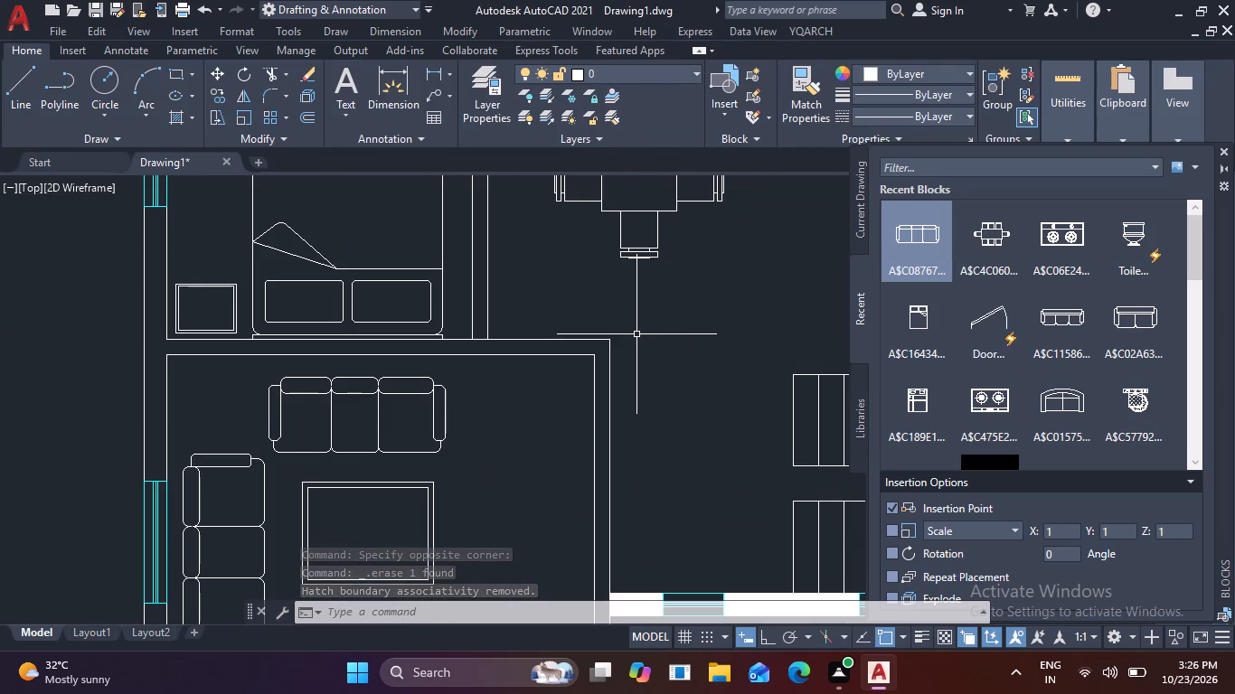
type("EX")
key("space")
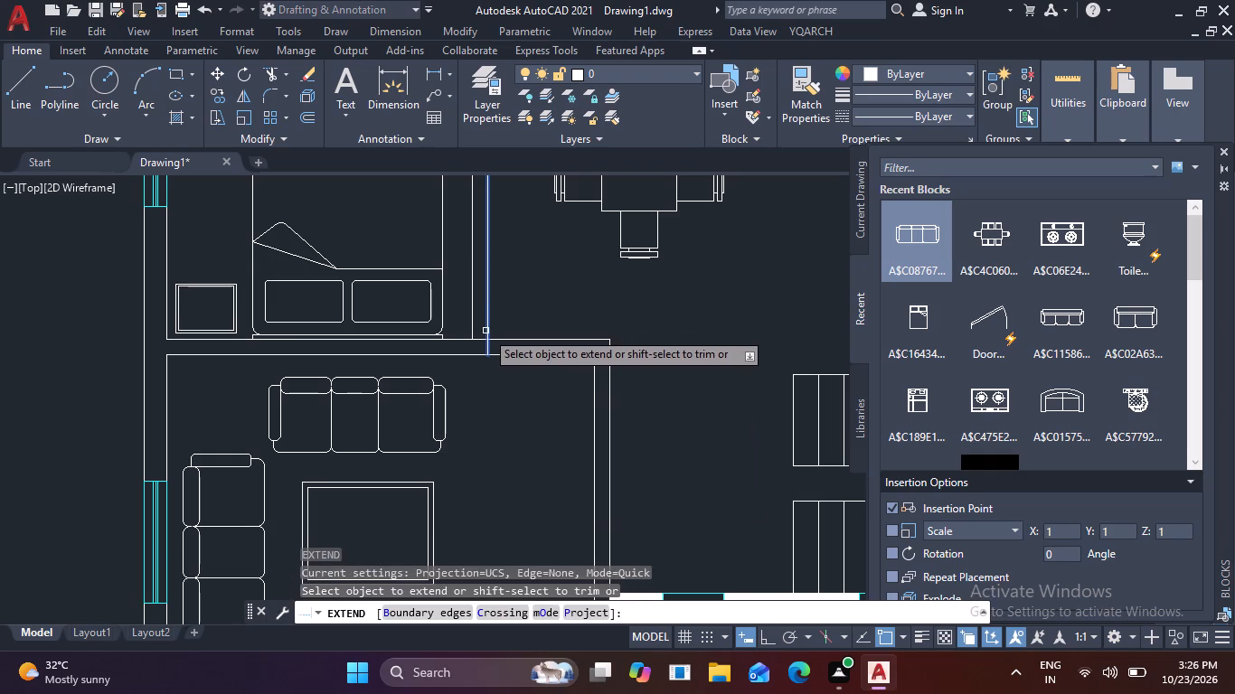
left_click(486, 331)
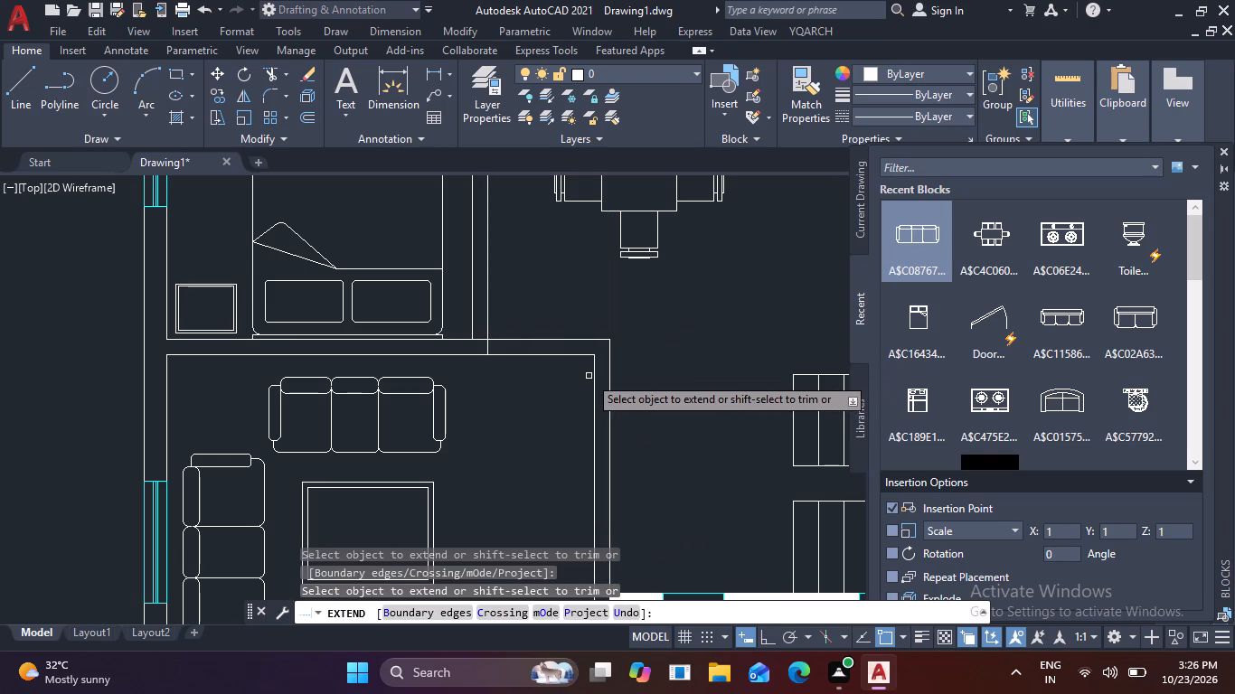
left_click(595, 376)
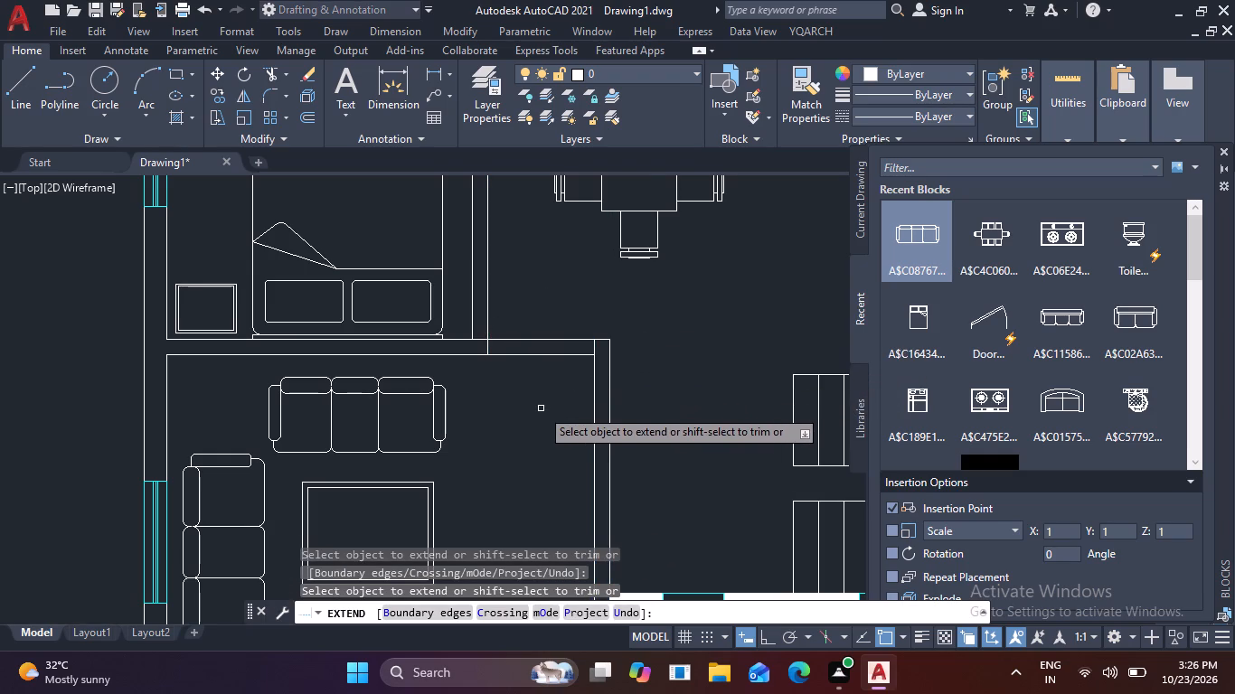
left_click_drag(550, 314, 556, 396, "shift")
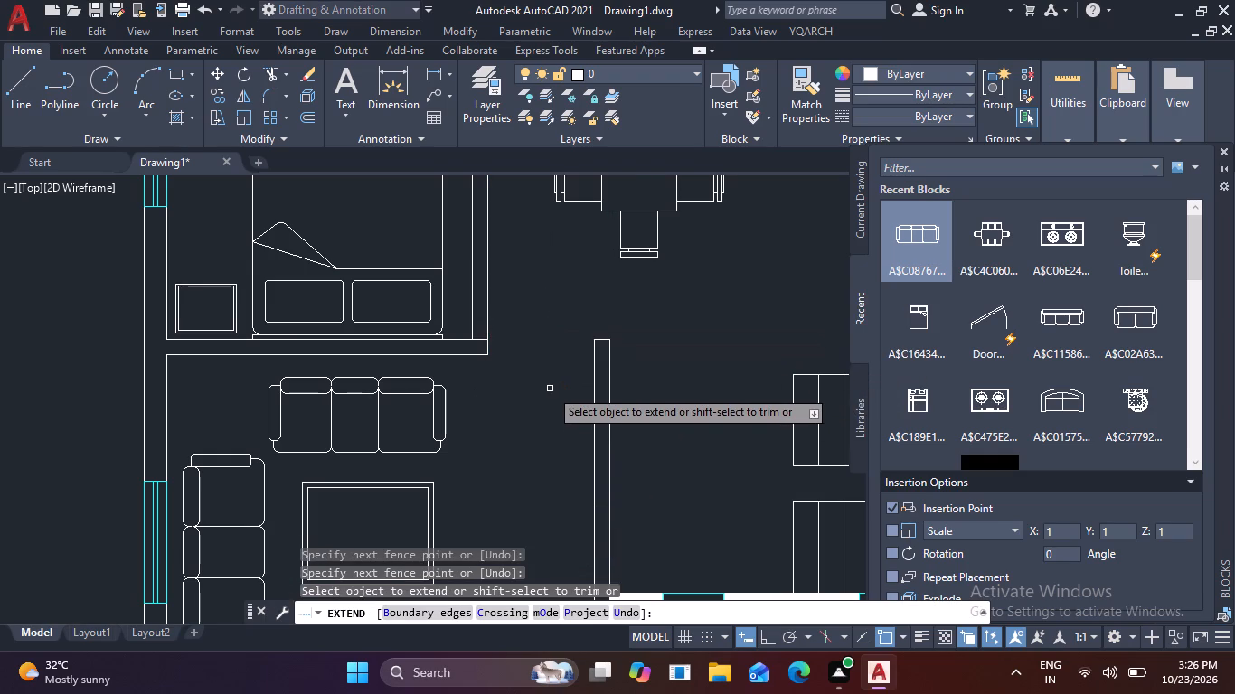
scroll(549, 388, "down", 2)
key("Escape")
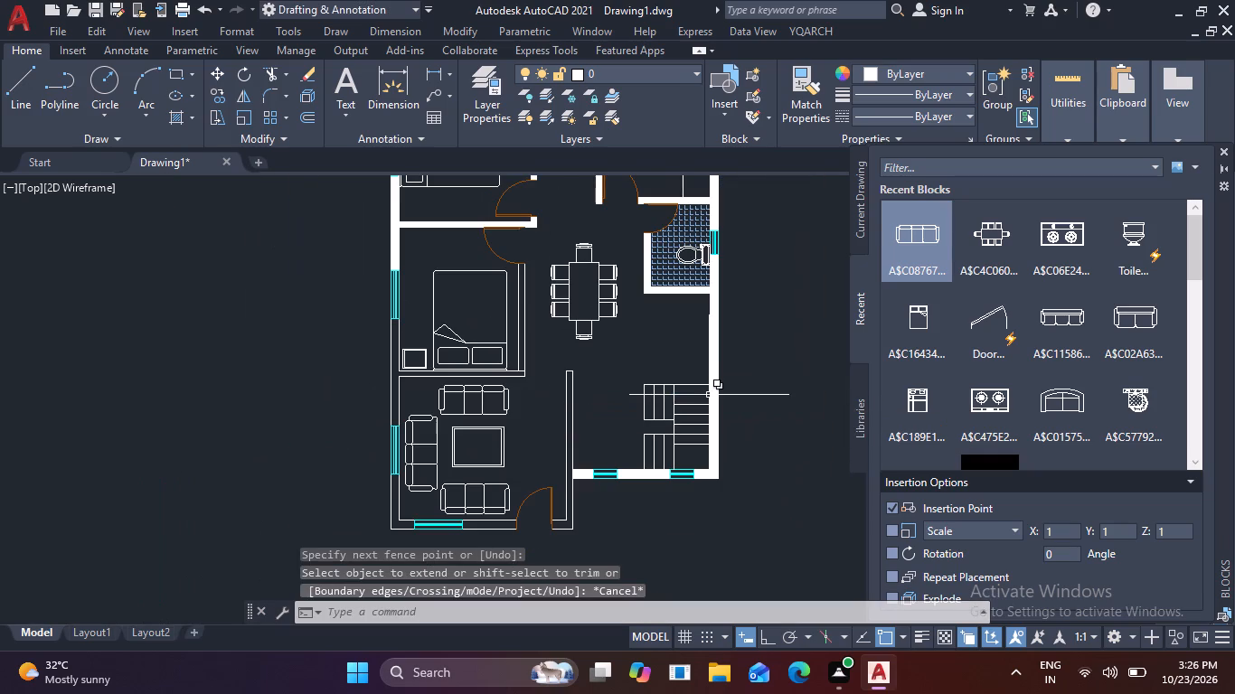
Solid-fill the living room's right wall, the left wall between the lower windows with its partition, and the lower bedroom's right wall.
key("h")
key("space")
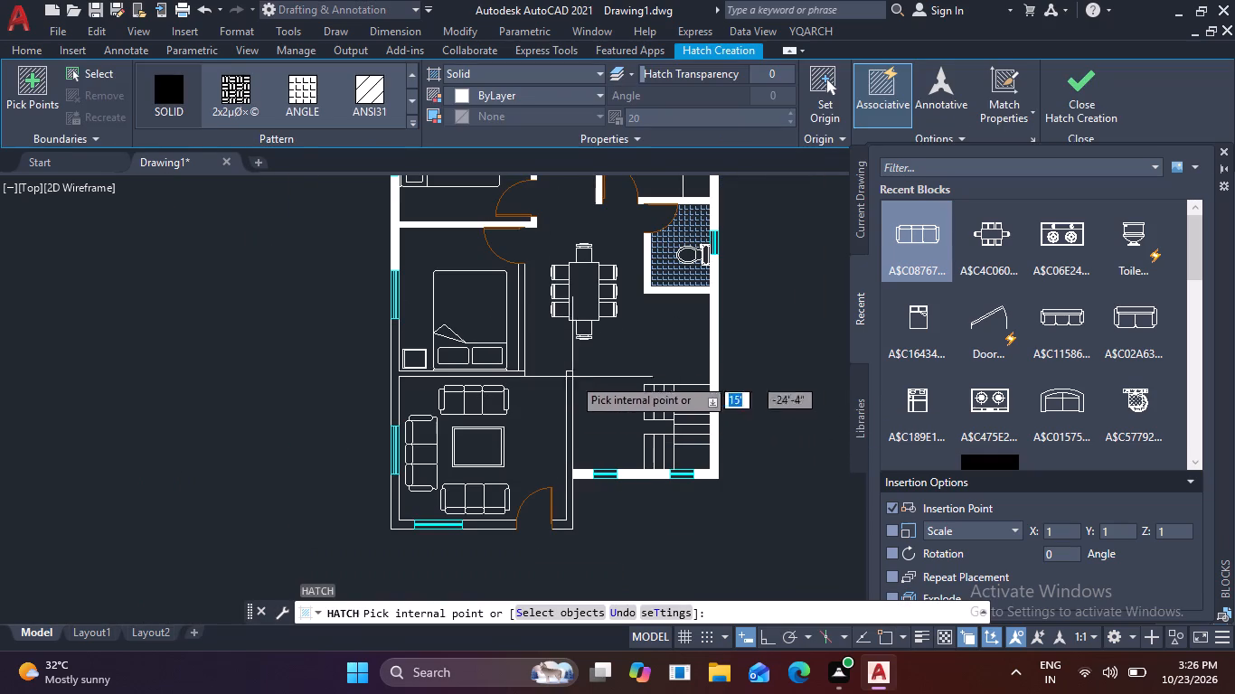
left_click(180, 91)
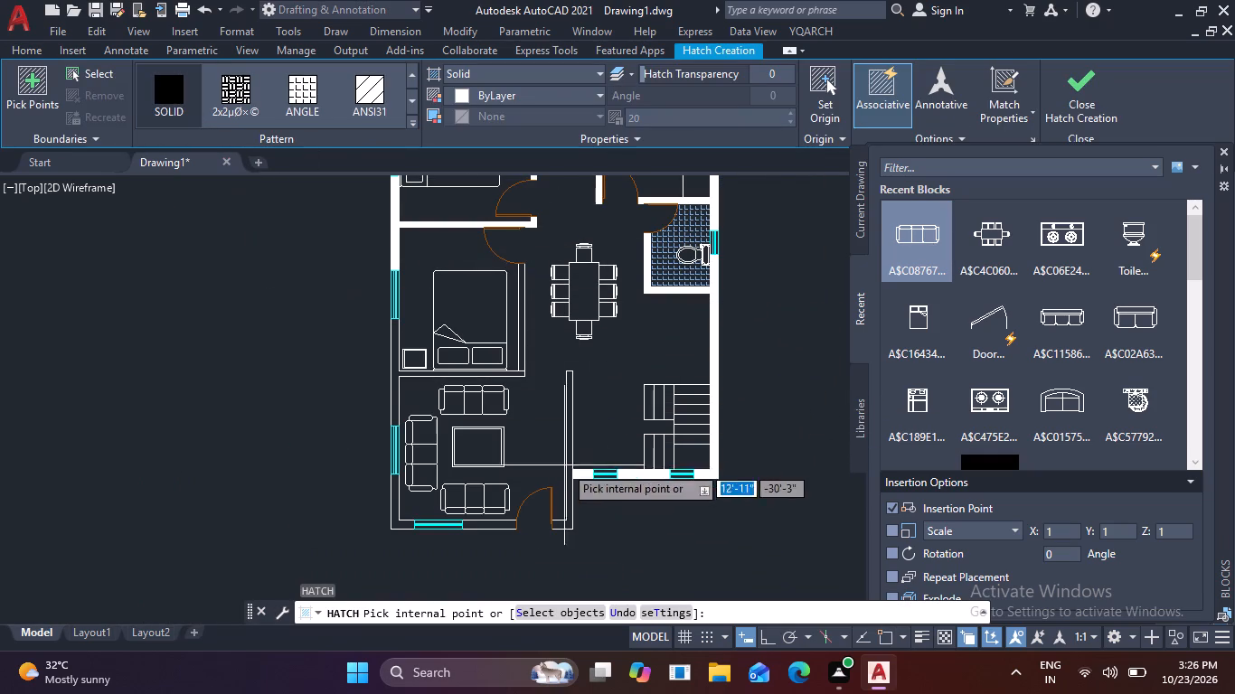
scroll(584, 438, "up", 1)
left_click(560, 422)
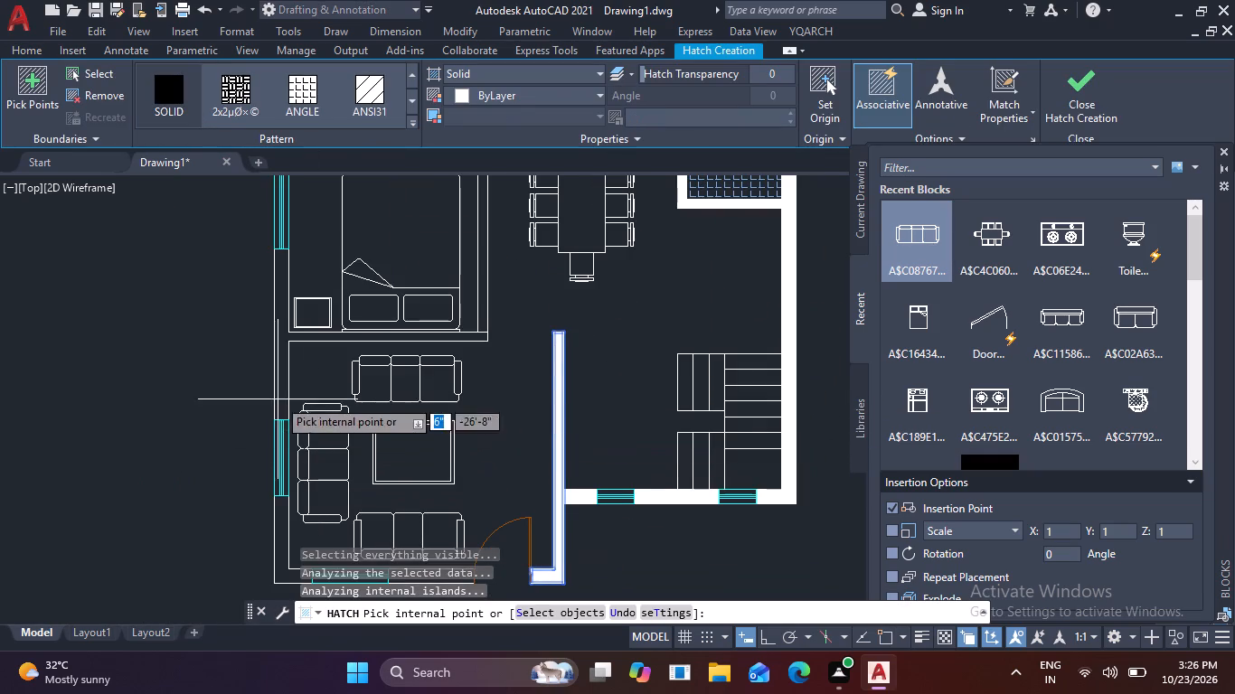
left_click(280, 324)
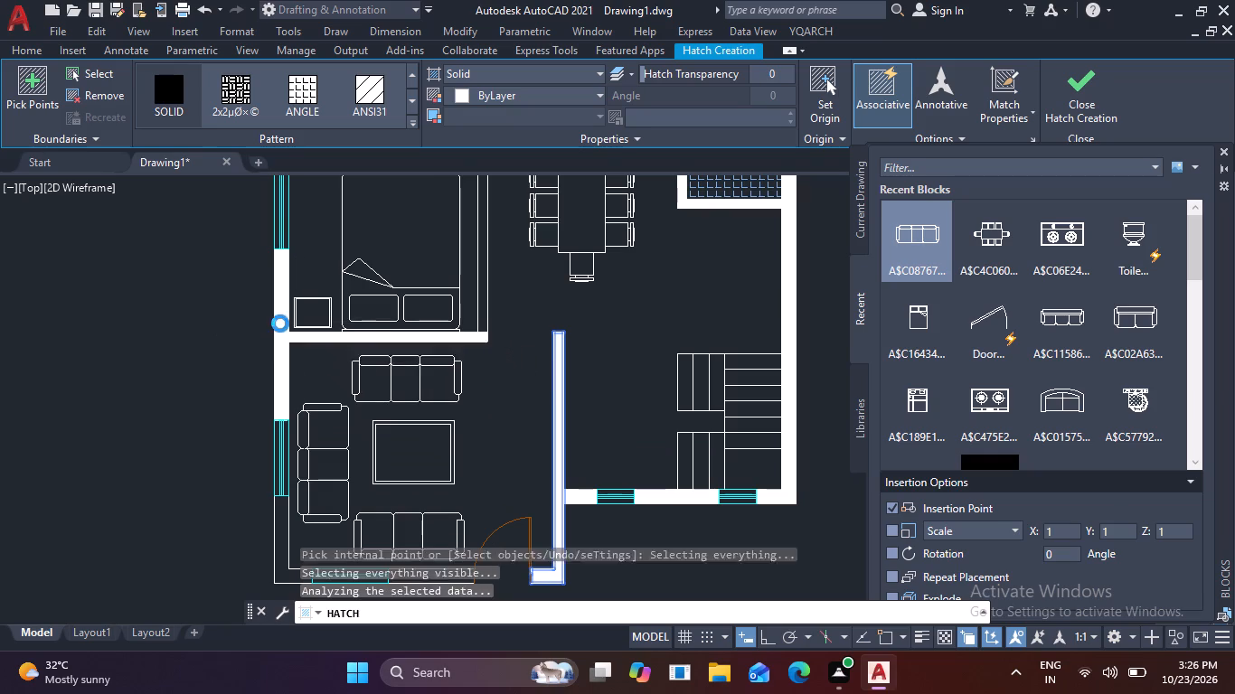
scroll(429, 316, "down", 1)
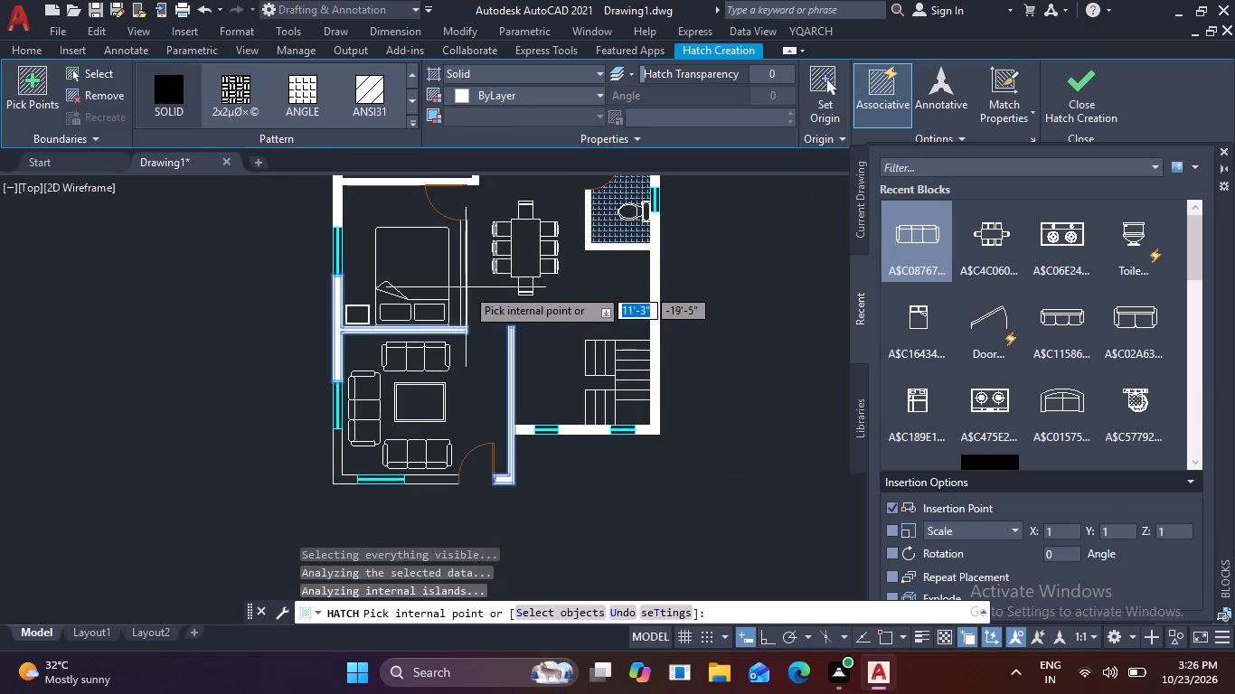
scroll(466, 287, "up", 2)
middle_click_drag(455, 283, 438, 398)
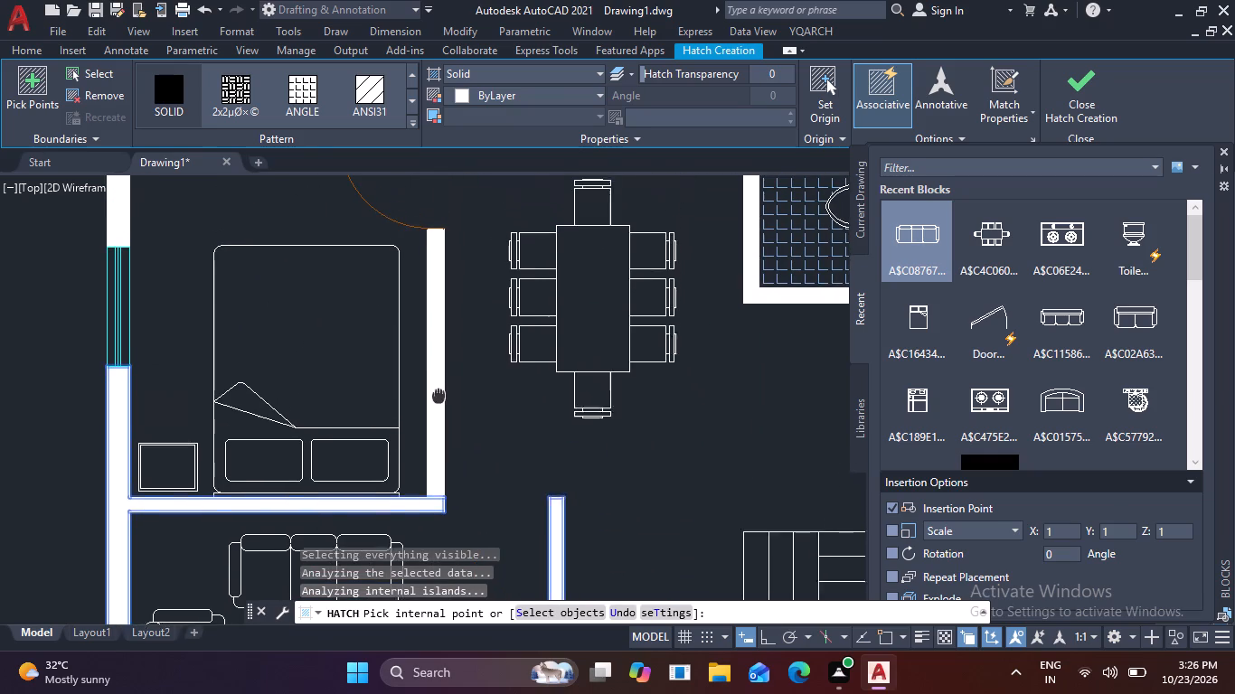
middle_click_drag(438, 398, 438, 413)
left_click(438, 414)
Solid-fill the living room's bottom wall between the window and the door, and the house's lower-left wall corner.
scroll(438, 414, "down", 3)
middle_click_drag(493, 409, 531, 270)
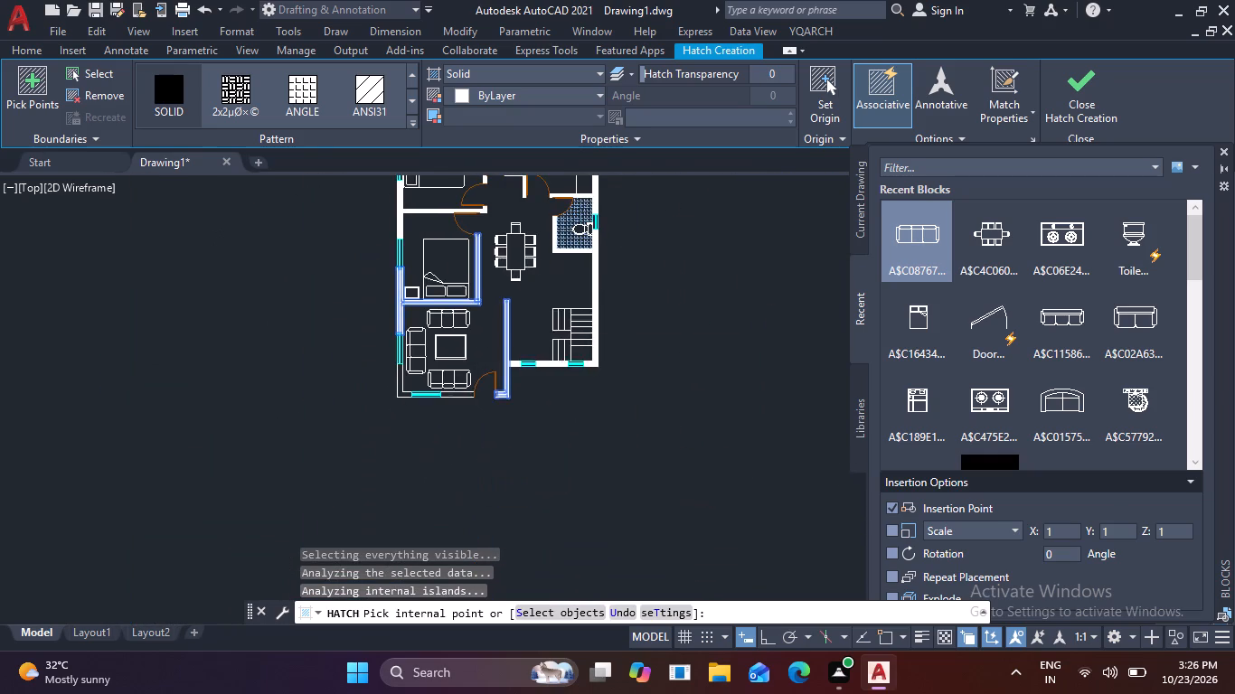
scroll(458, 370, "up", 2)
left_click(436, 430)
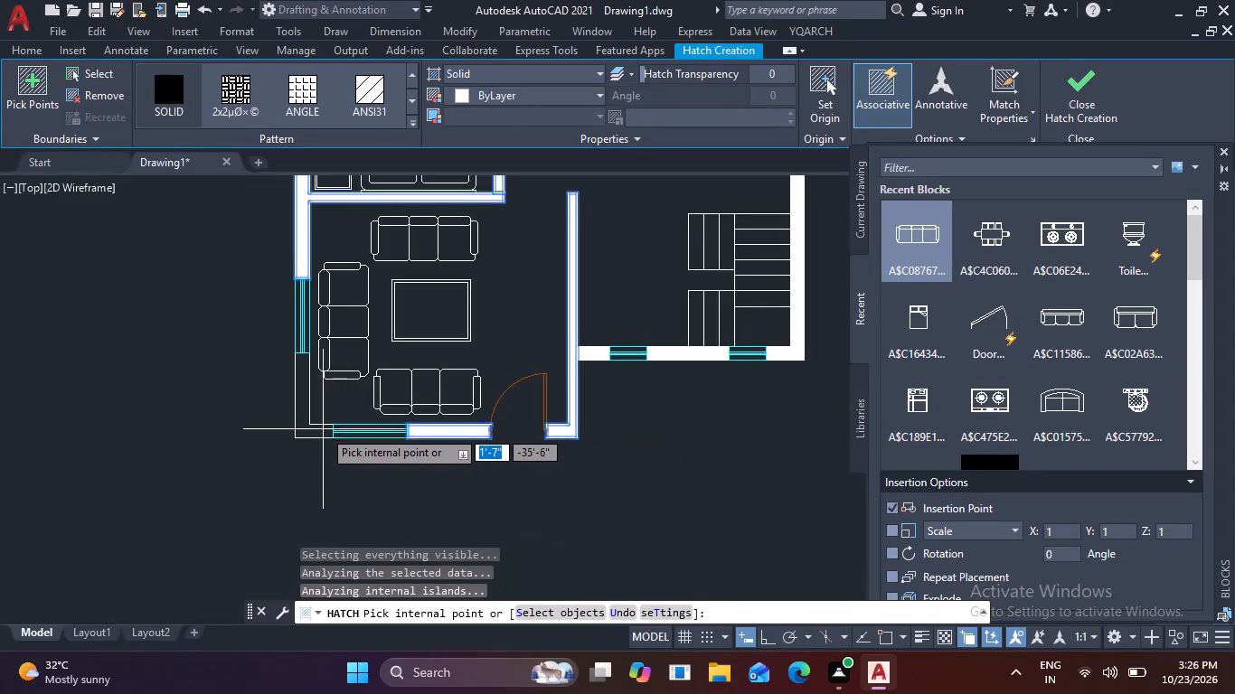
left_click(316, 431)
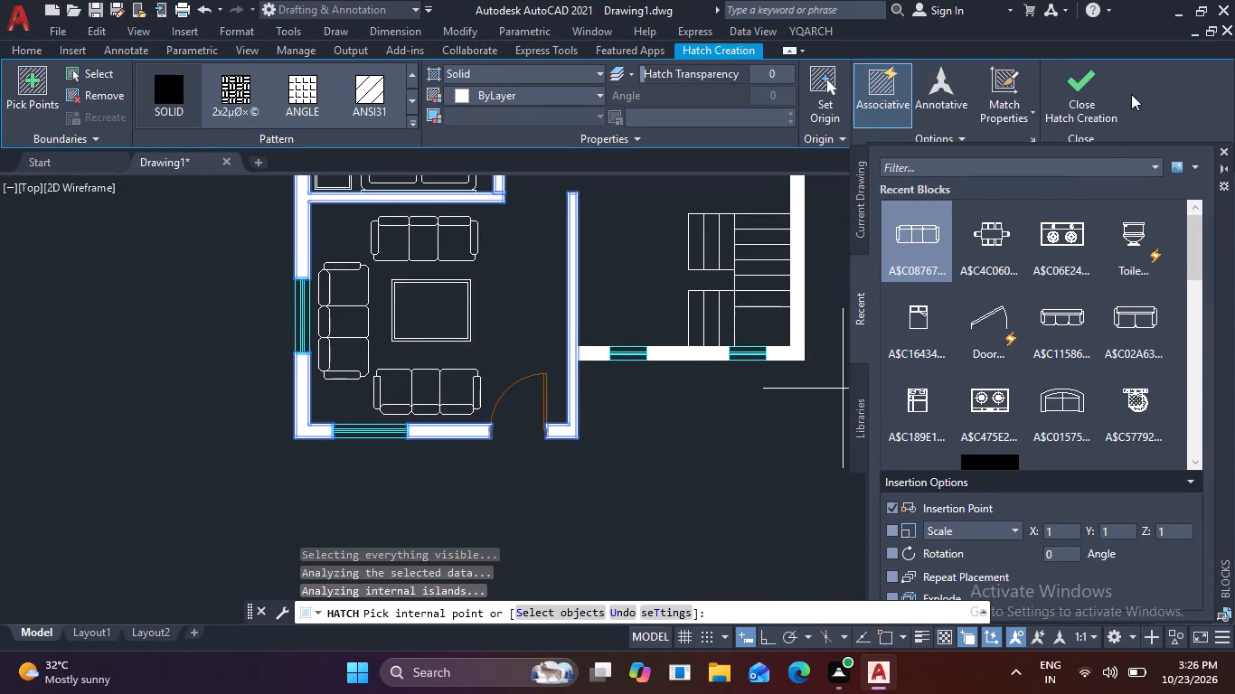
left_click(1082, 108)
key("Escape")
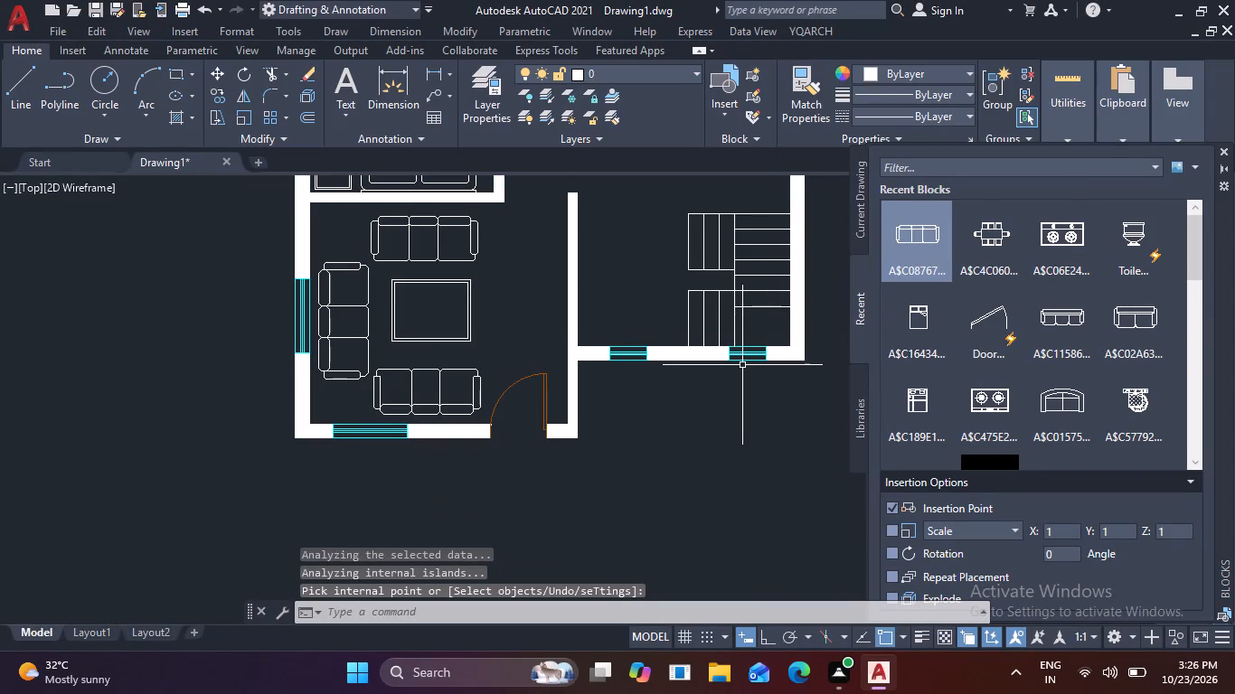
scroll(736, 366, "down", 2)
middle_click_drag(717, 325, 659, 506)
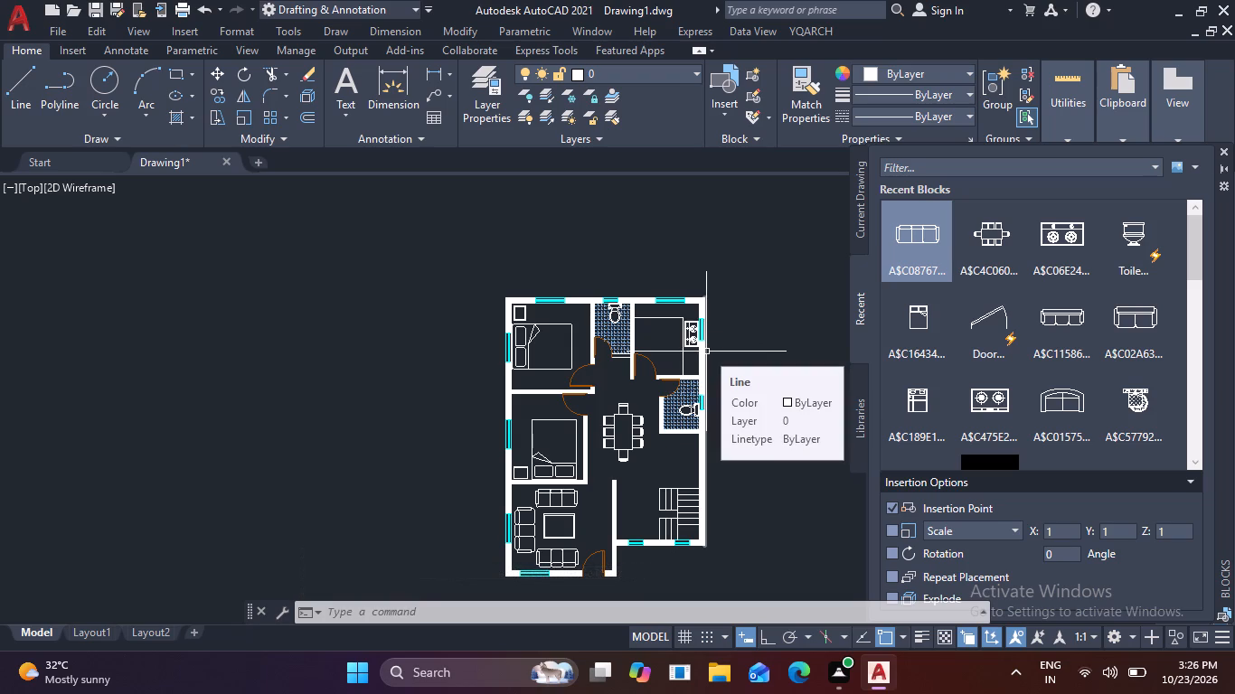
Add a multiline text label reading BEDROOM and 11'X12' on two lines over the upper bedroom's bed, with 7" text height.
left_click(353, 81)
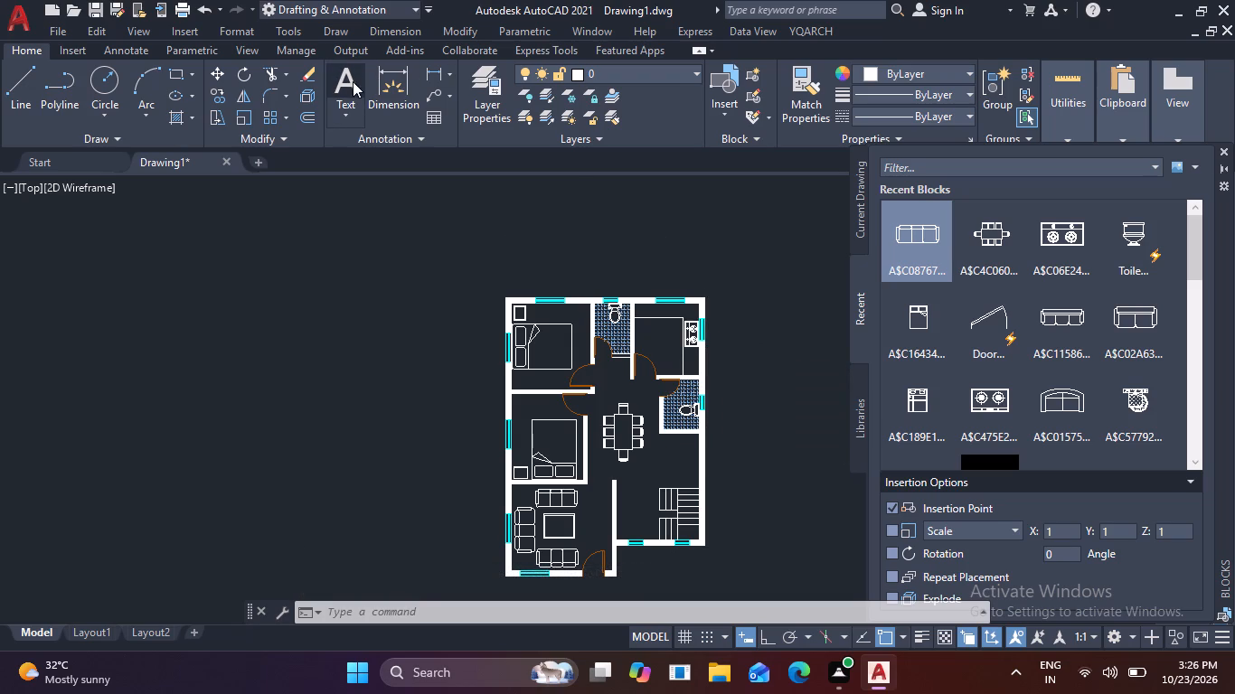
scroll(505, 332, "up", 2)
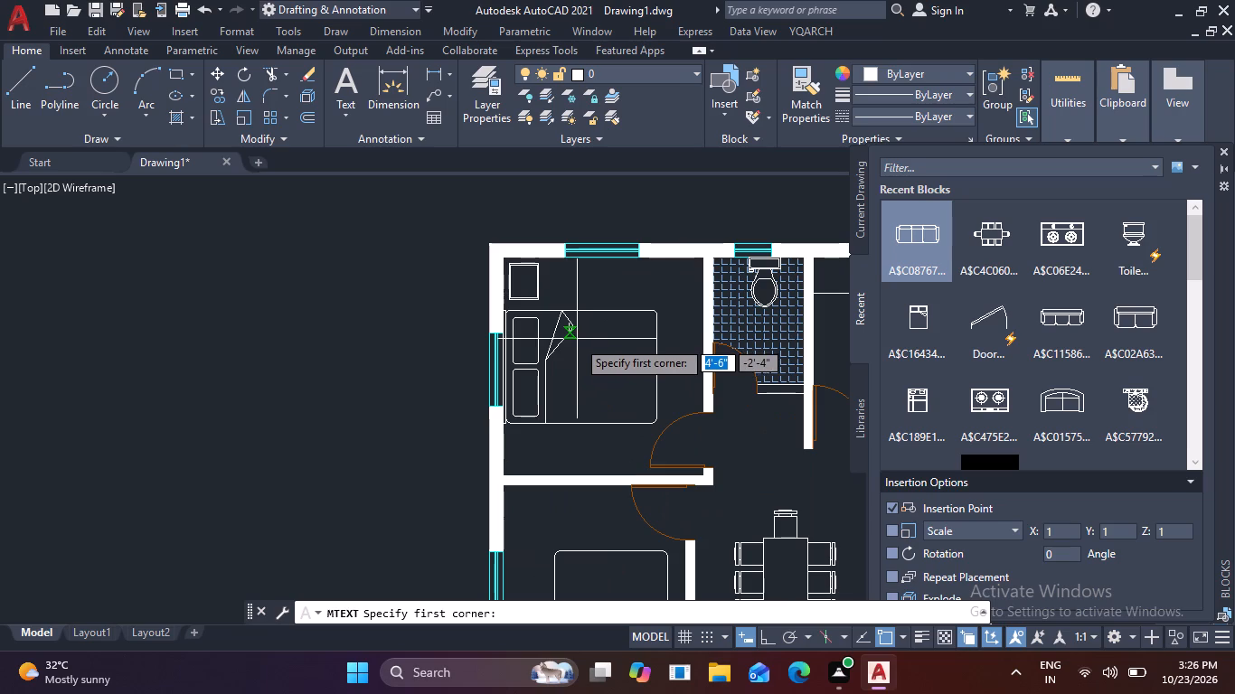
left_click(559, 362)
left_click(697, 437)
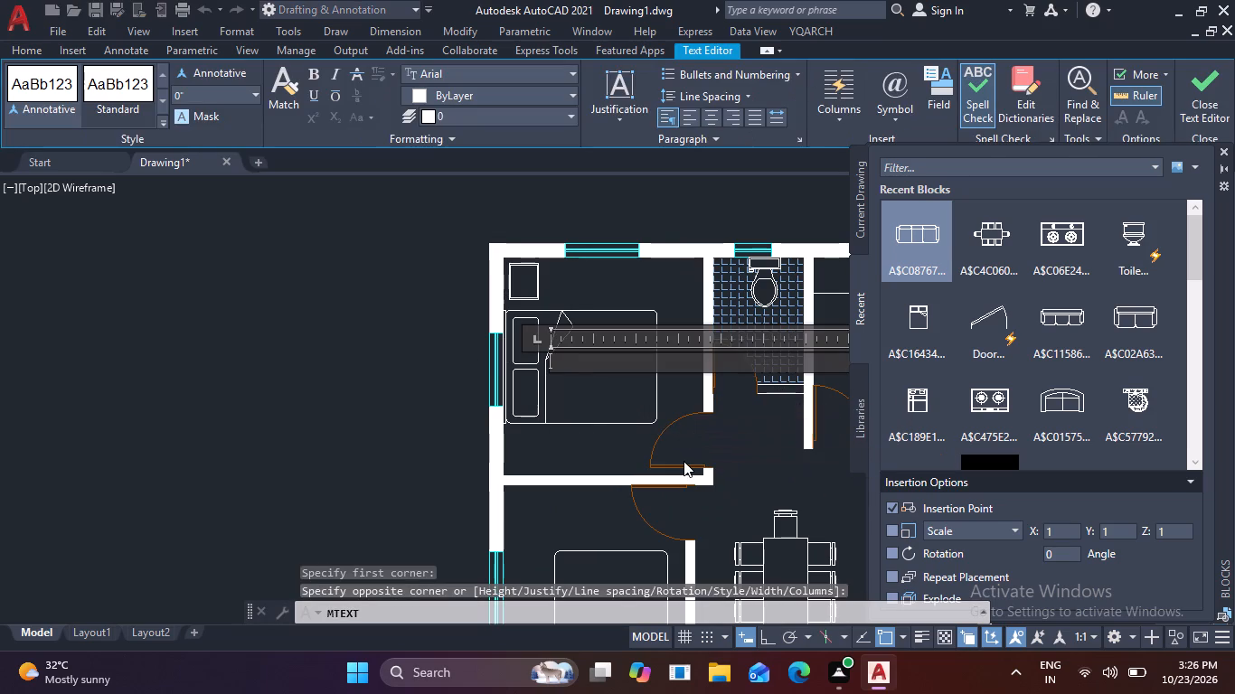
type("BE")
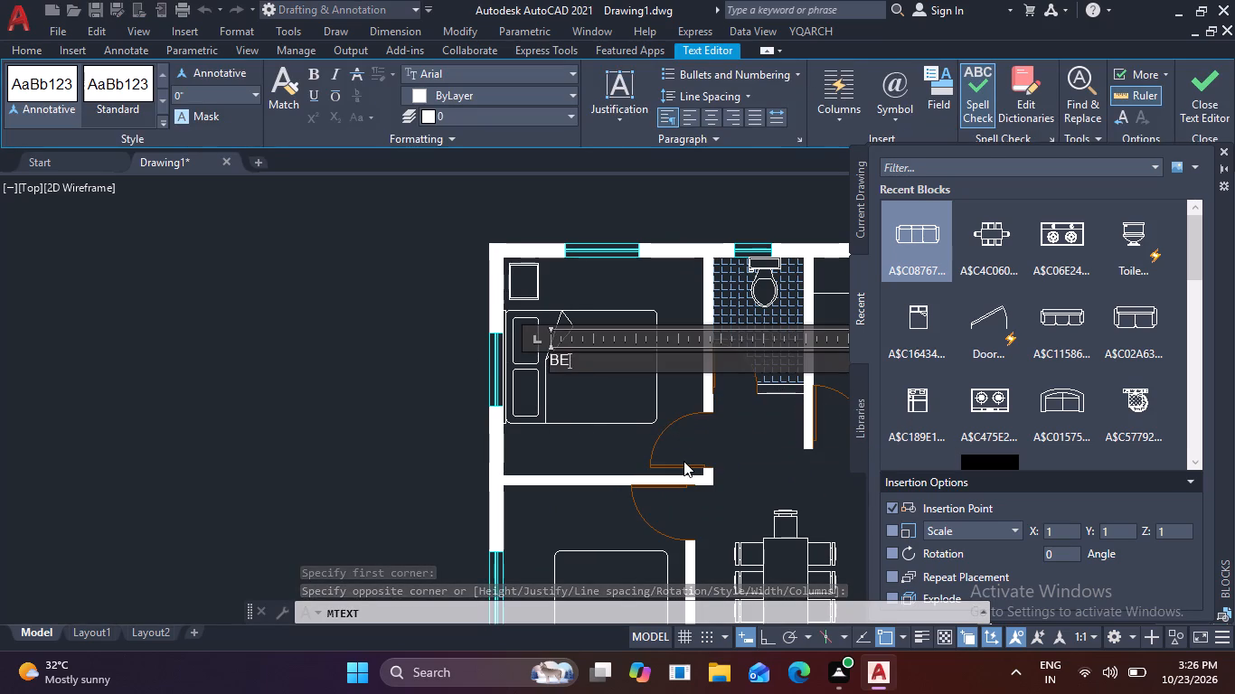
type("DROOM")
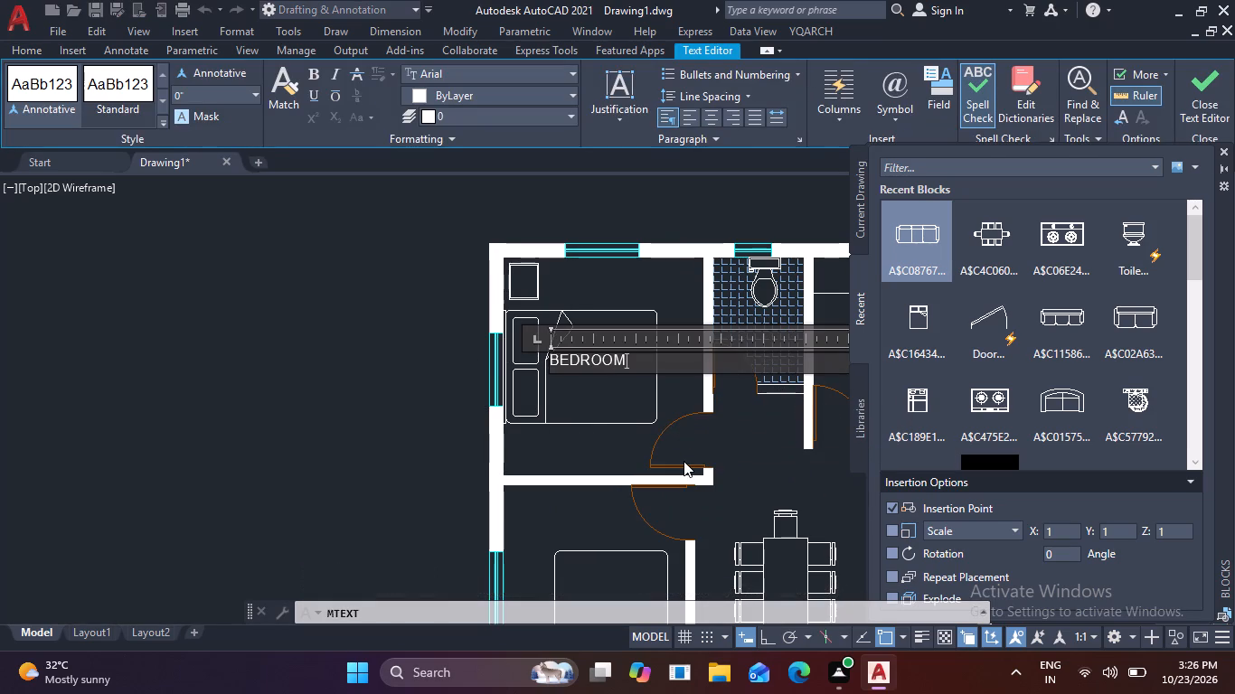
key("Return")
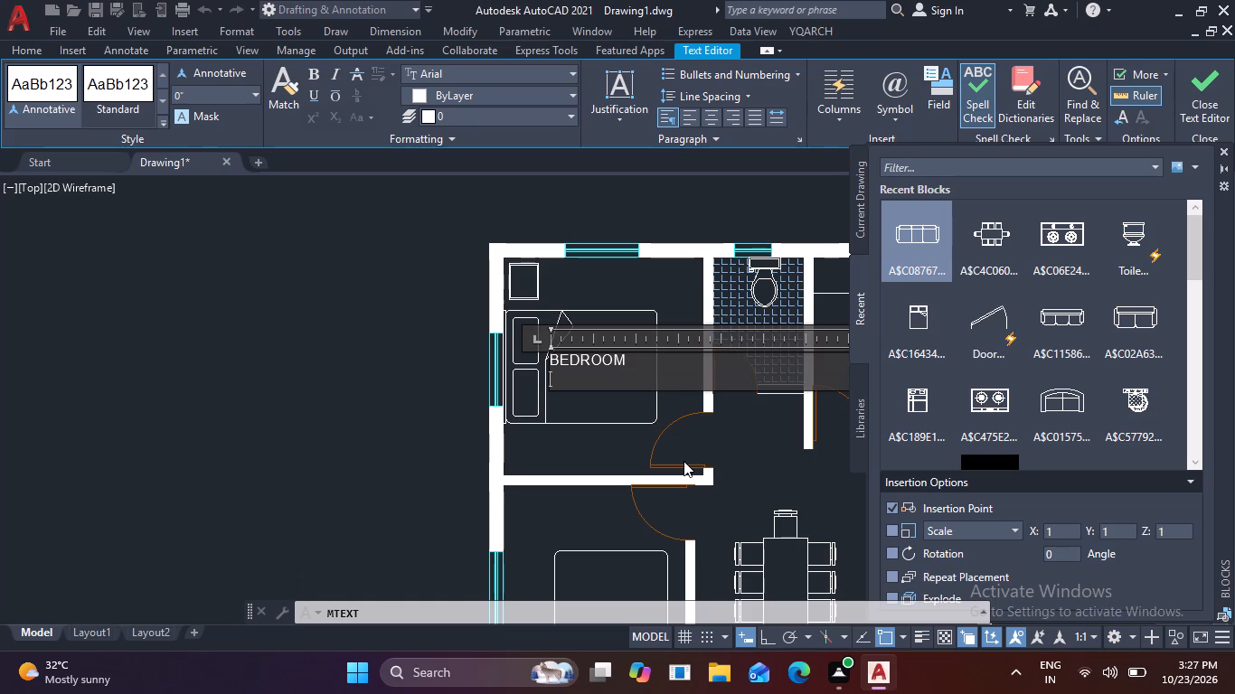
type("11'")
key("x")
type("12'")
left_click_drag(641, 382, 467, 337)
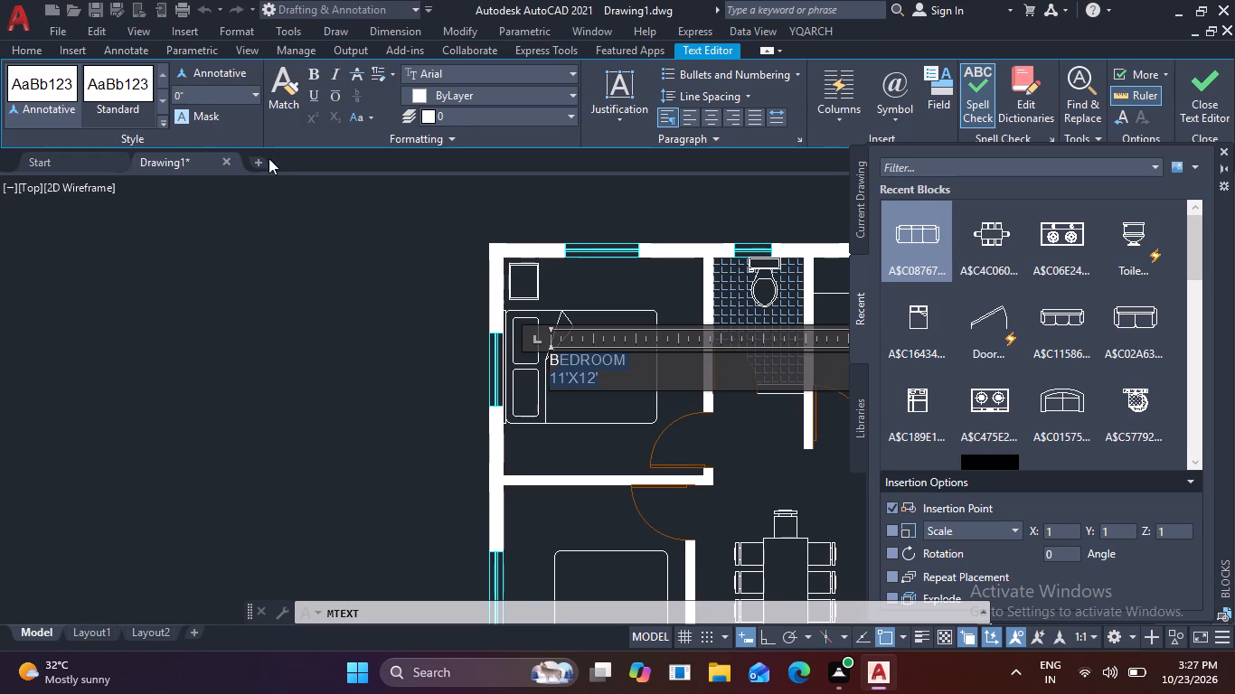
left_click(222, 89)
key("7")
key("Return")
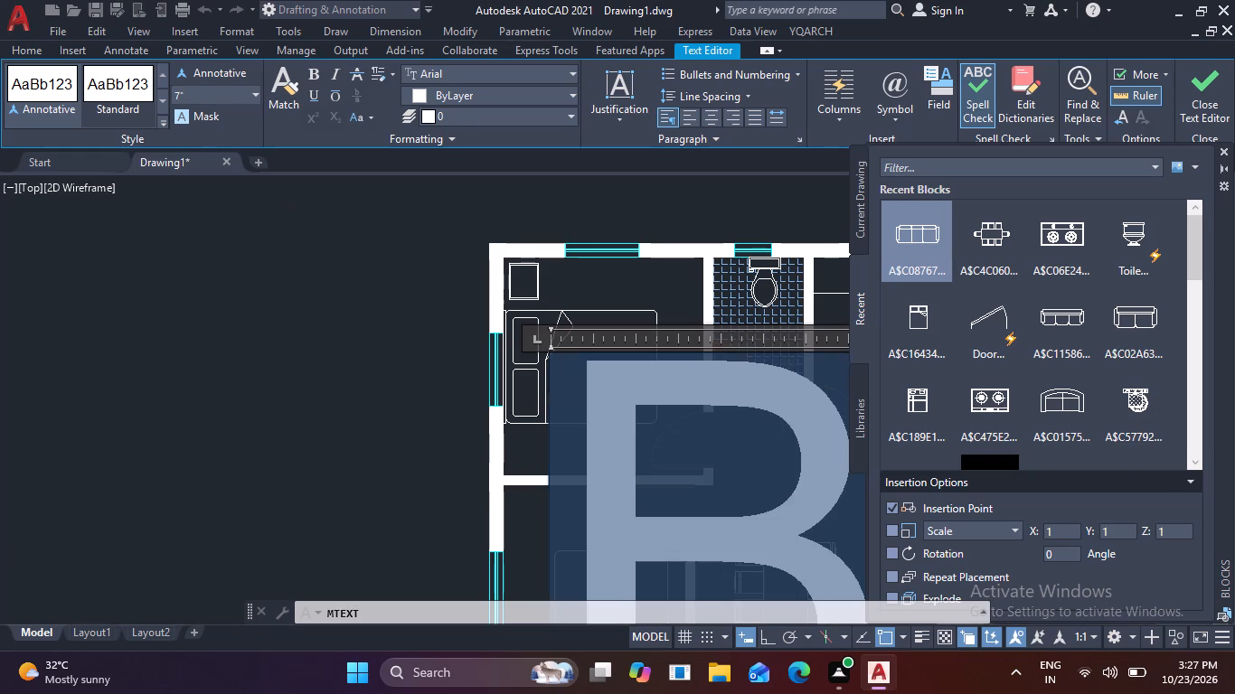
left_click(306, 245)
Move the BEDROOM label slightly toward the middle of the upper bedroom's bed.
scroll(611, 374, "up", 2)
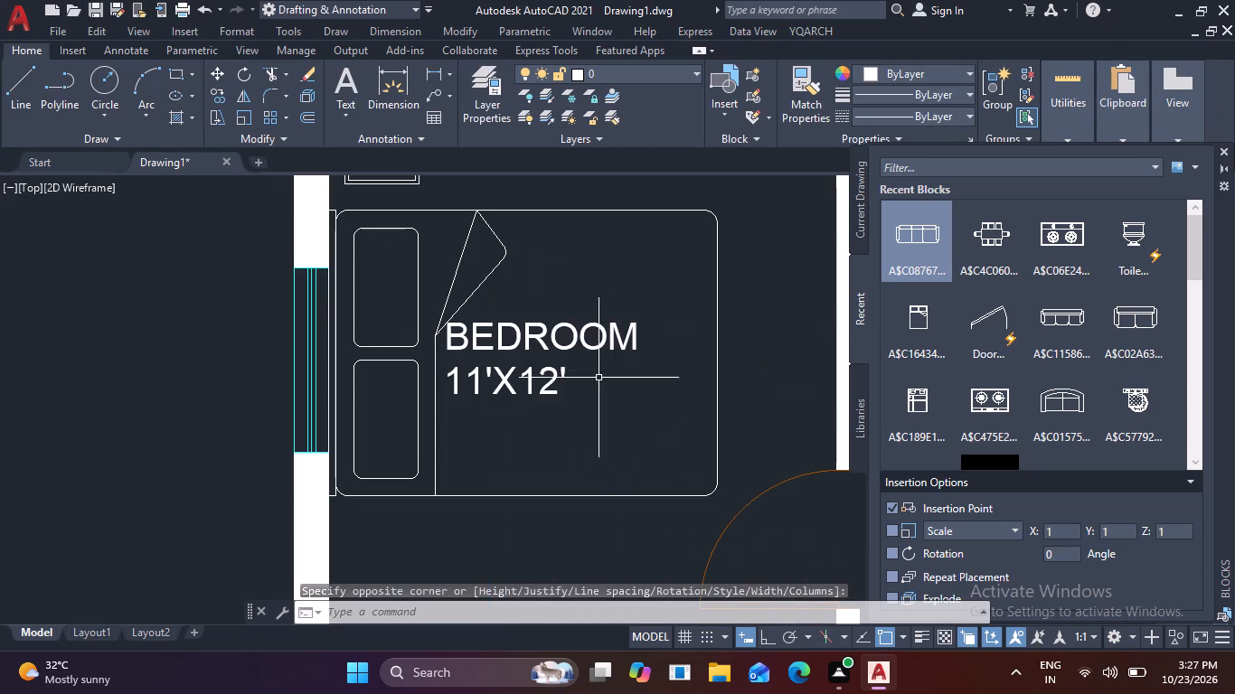
left_click(548, 379)
type("M")
key("space")
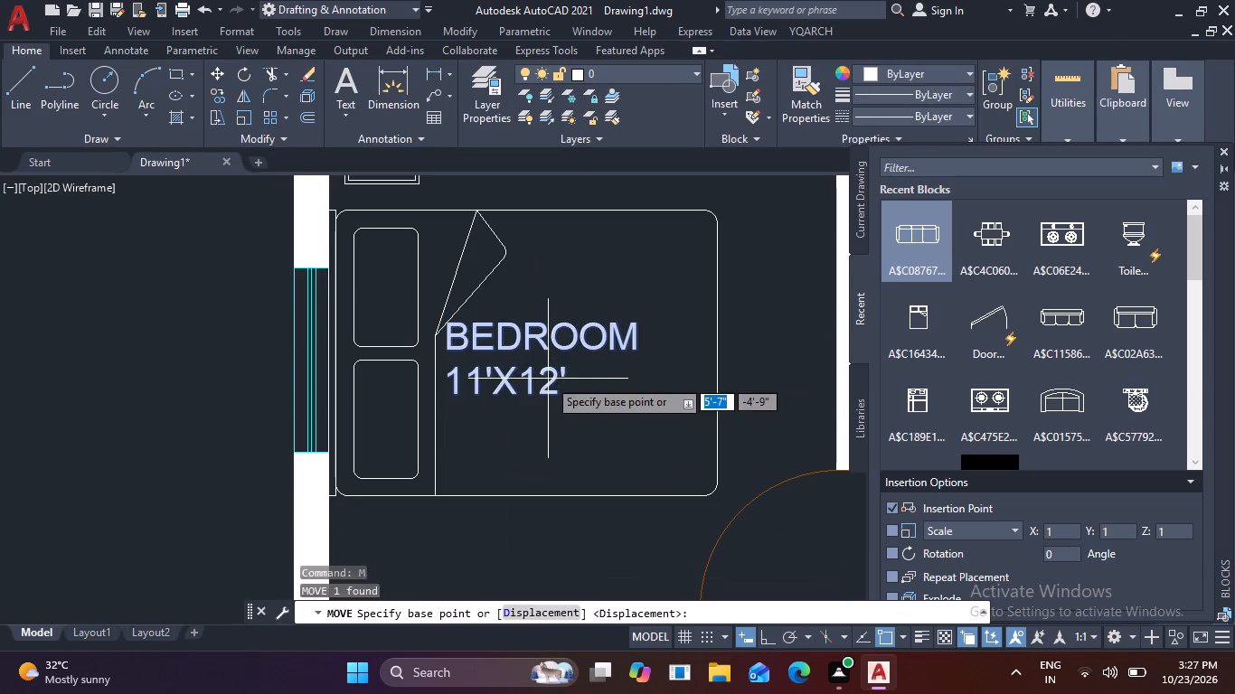
left_click(548, 379)
left_click(600, 394)
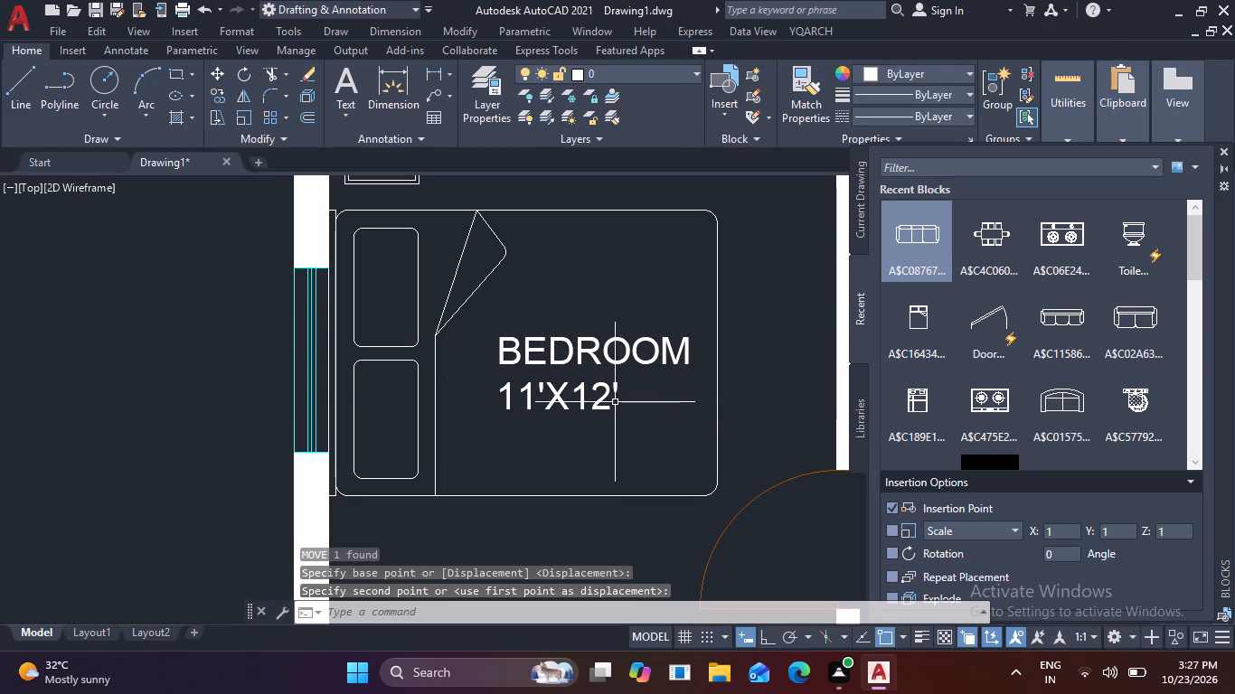
Set the text height of the whole BEDROOM 11'X12' label to 9".
left_click(613, 400)
left_click(570, 387)
double_click(603, 400)
left_click_drag(693, 401, 394, 336)
left_click(224, 97)
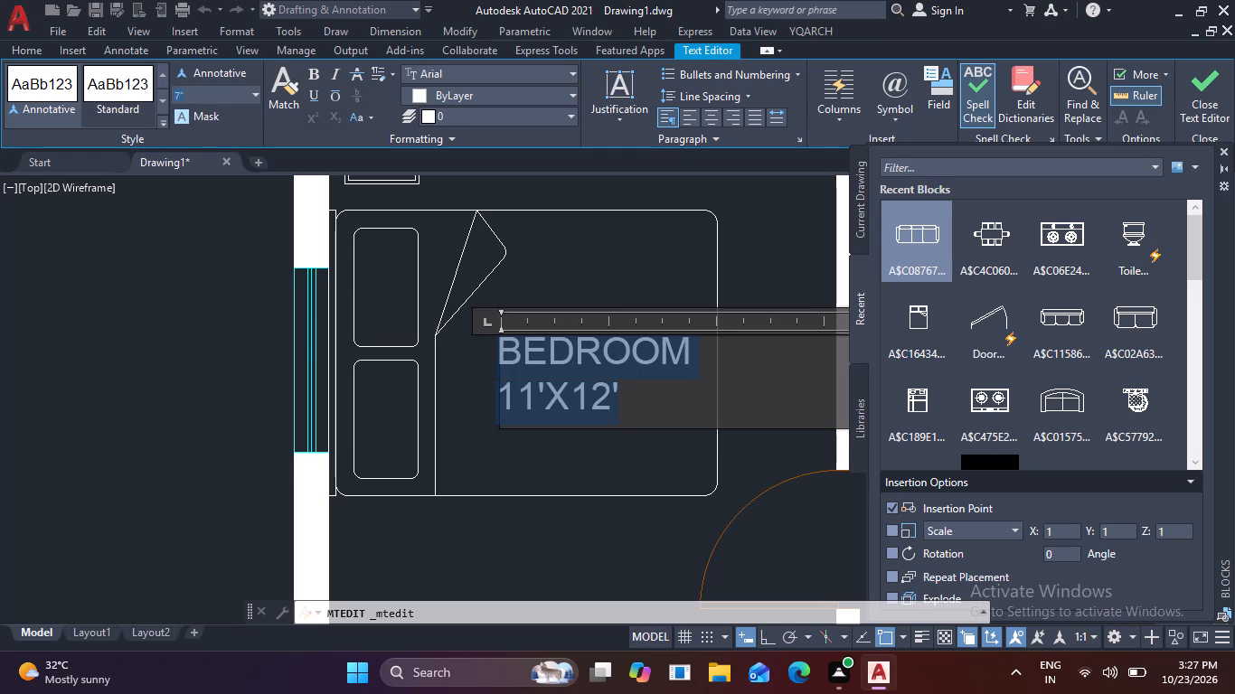
key("9")
key("Return")
left_click(184, 244)
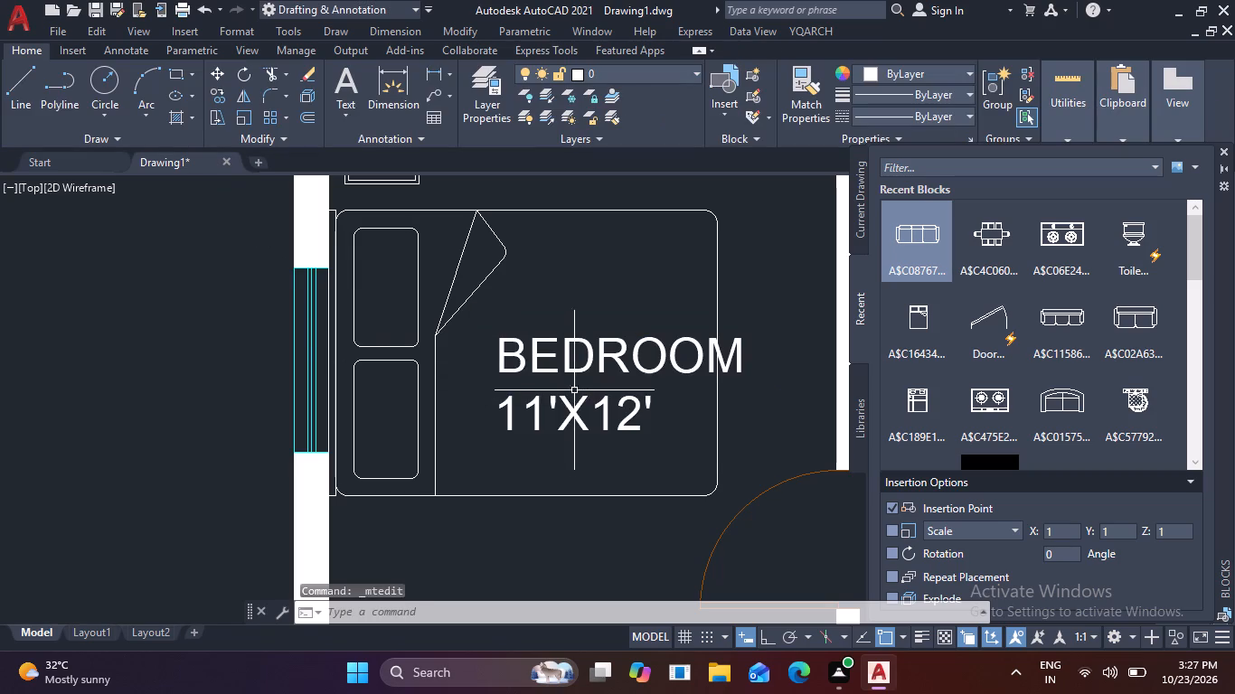
Move the enlarged BEDROOM label so it fits within the upper bedroom's bed outline, beside the pillows.
left_click(565, 369)
key("m")
key("space")
left_click_drag(566, 368, 558, 366)
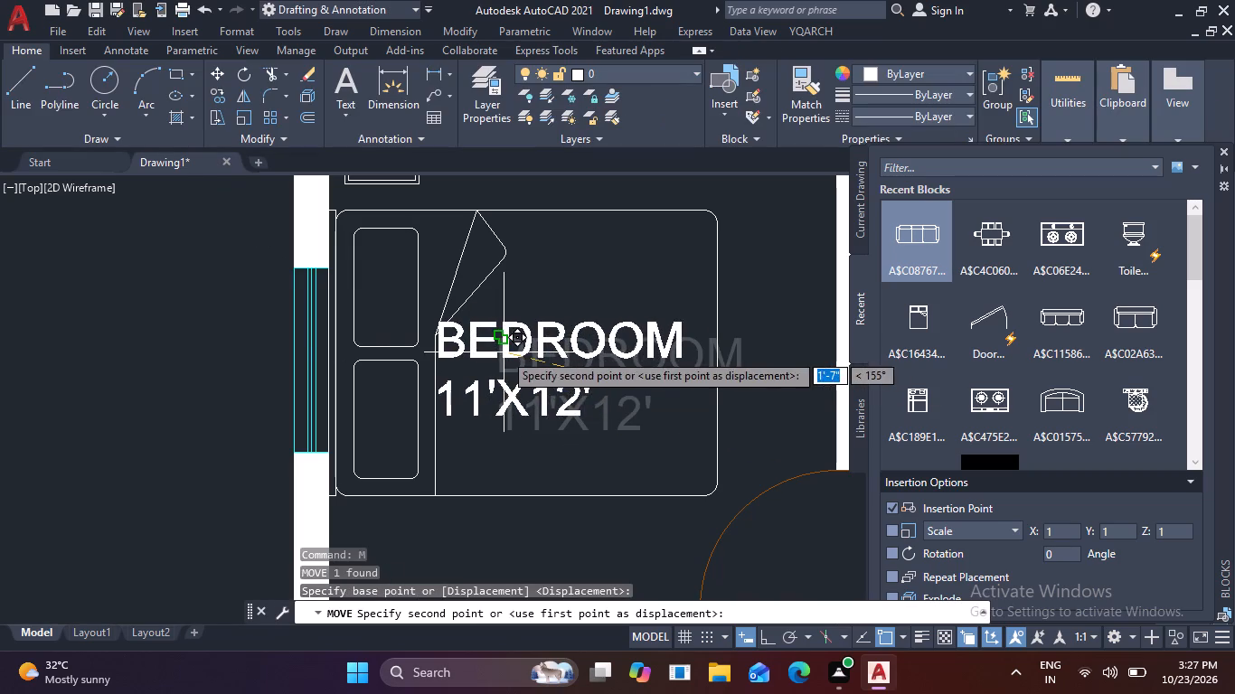
left_click(519, 363)
Copy the BEDROOM 11'X12' label into the kitchen and onto the lower bedroom's bed.
left_click(565, 372)
left_click(527, 321)
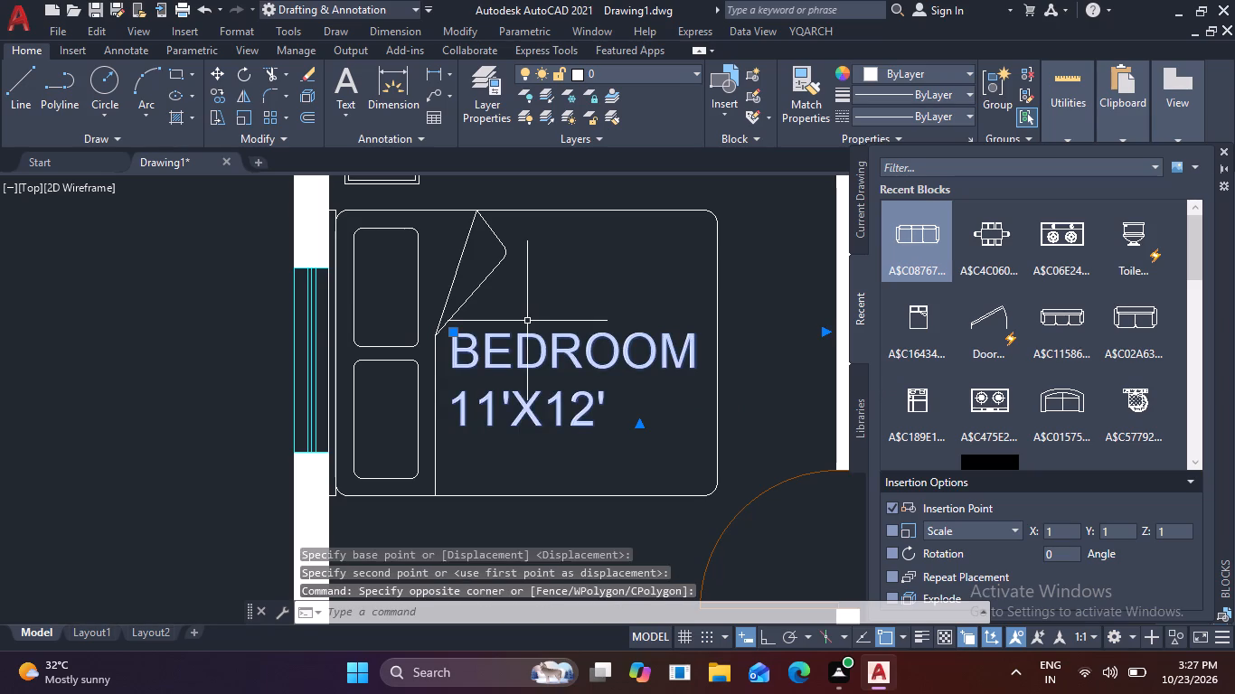
type("CO")
key("space")
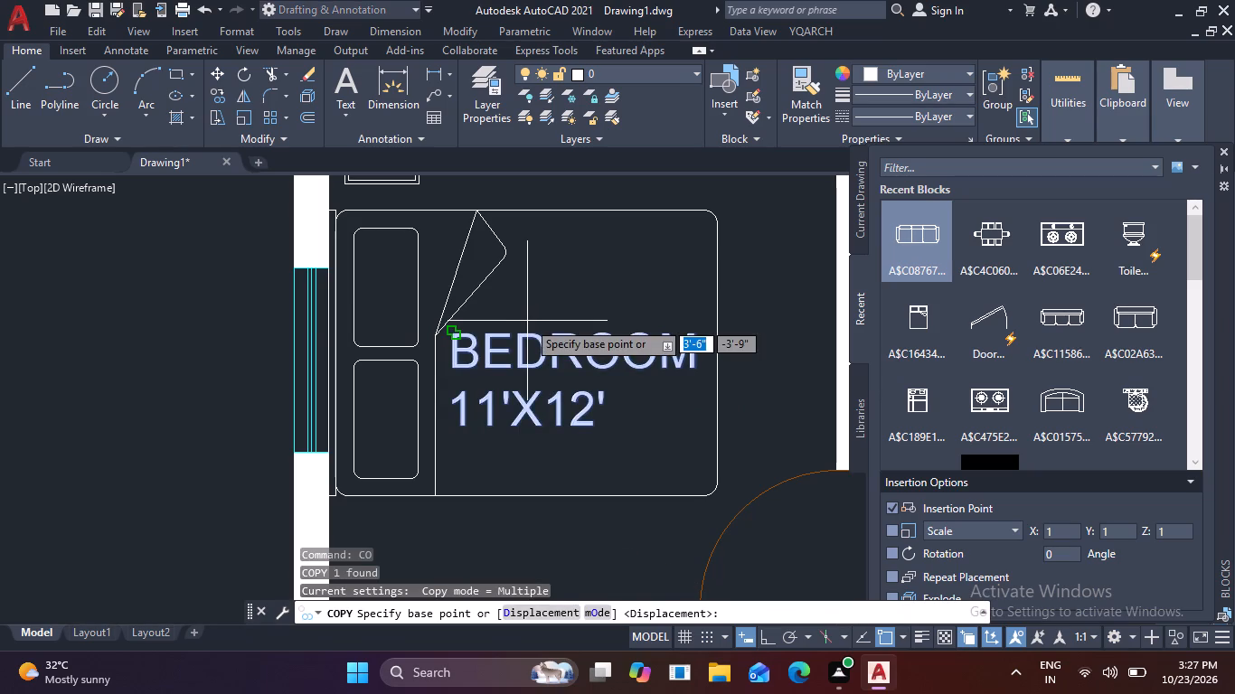
left_click(527, 321)
scroll(736, 341, "down", 3)
middle_click_drag(689, 368, 363, 277)
scroll(501, 259, "up", 2)
left_click(499, 213)
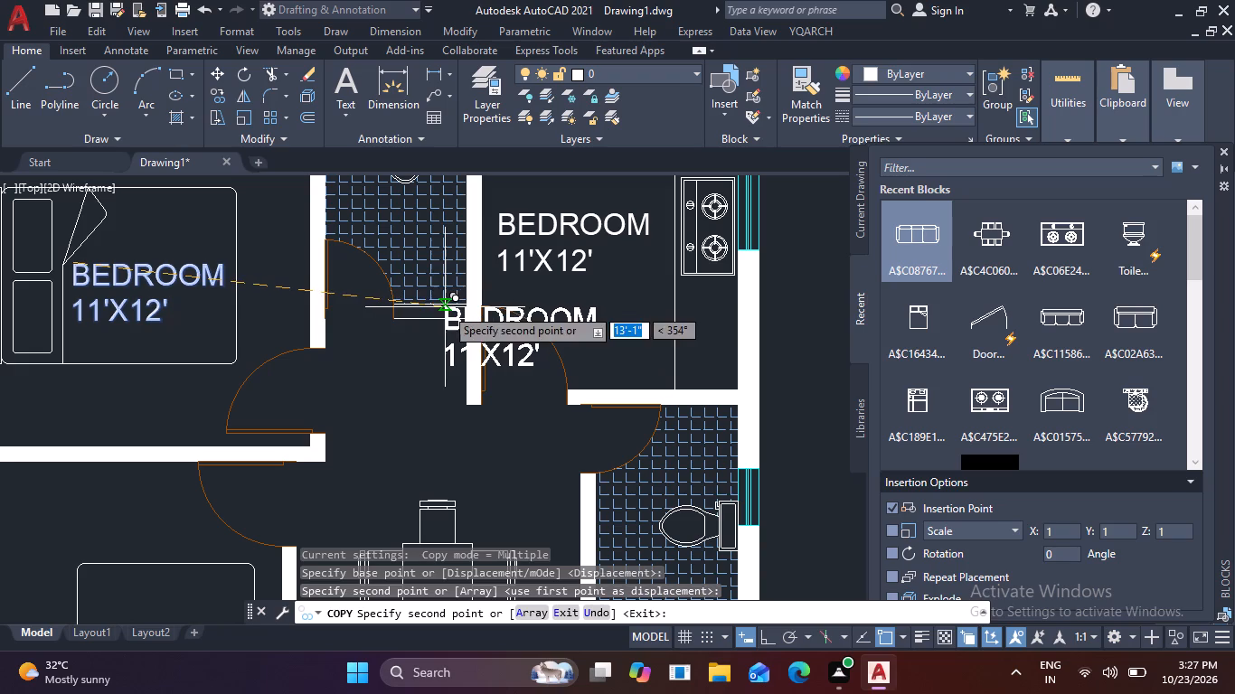
middle_click_drag(392, 343, 438, 272)
middle_click_drag(348, 358, 464, 186)
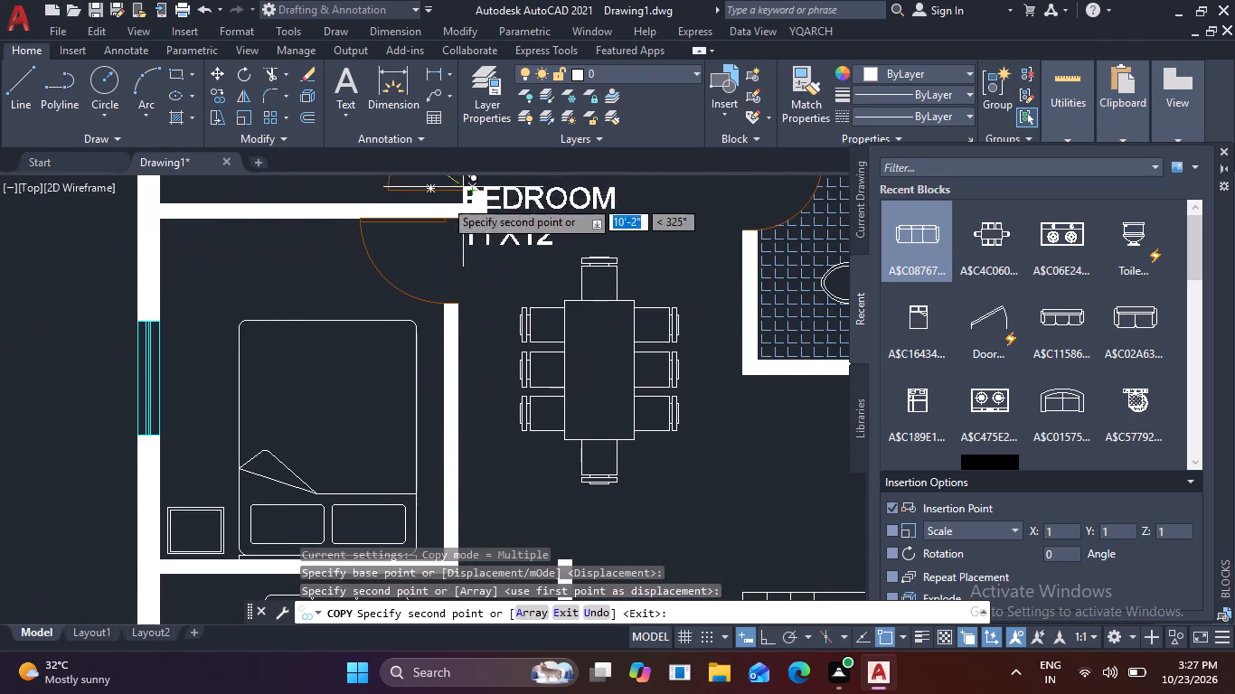
left_click(251, 367)
Place two more copies of the label, beside the dining table below the right-hand toilet and in the living room.
scroll(528, 394, "down", 1)
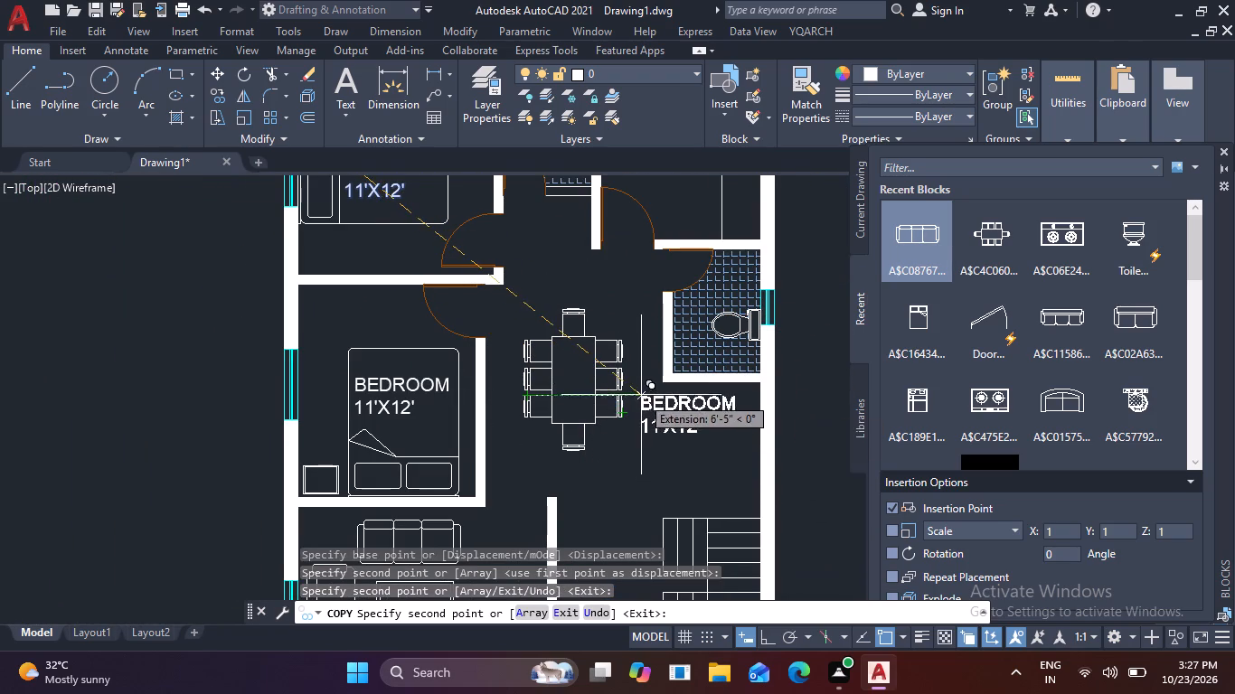
left_click(641, 395)
middle_click_drag(621, 458, 668, 366)
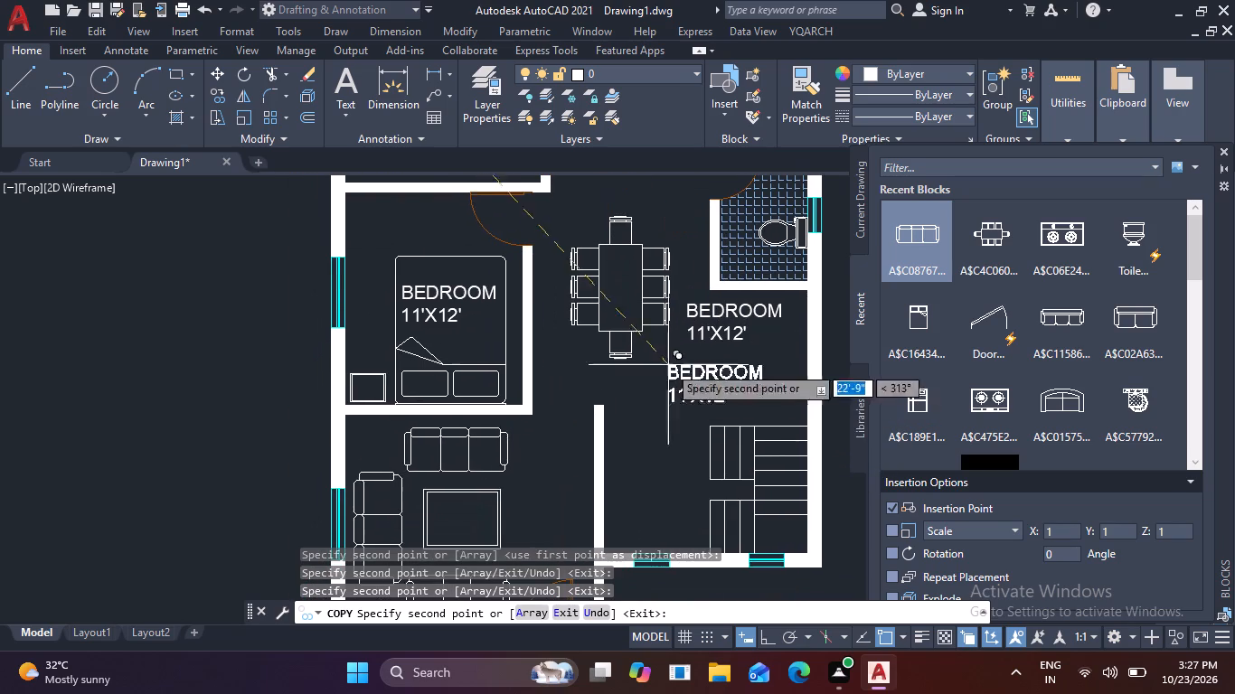
scroll(492, 485, "up", 1)
scroll(508, 465, "down", 1)
middle_click_drag(503, 465, 531, 319)
left_click(493, 350)
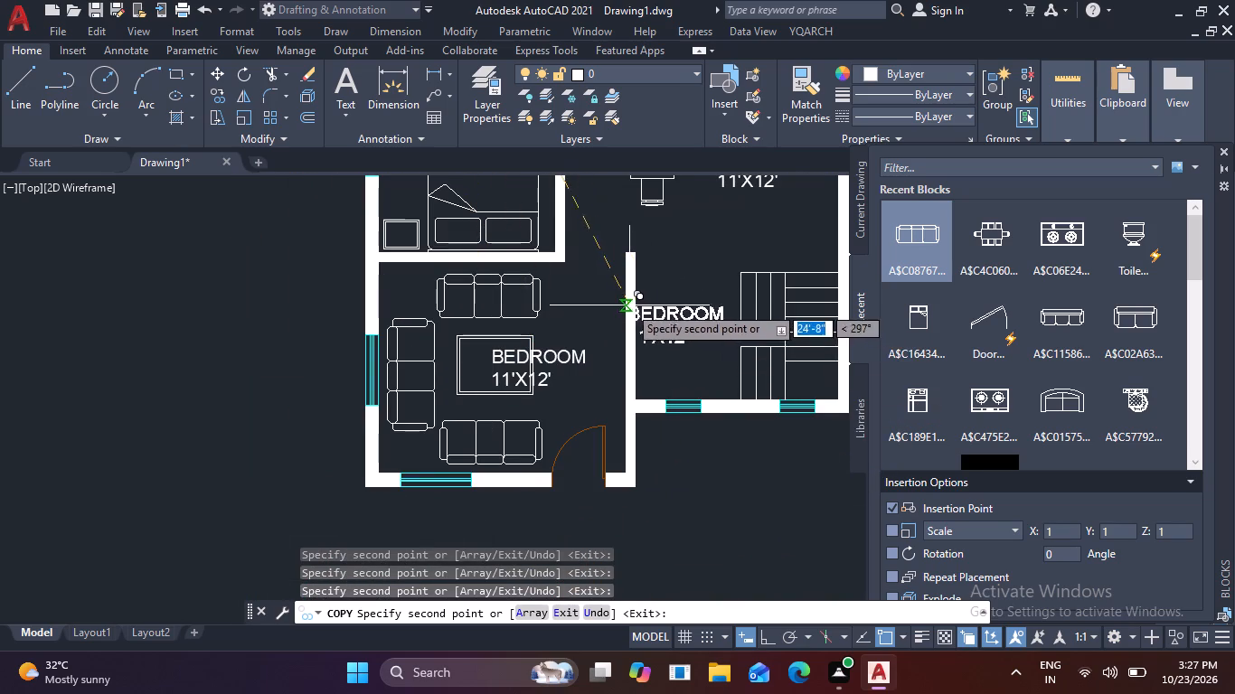
middle_click_drag(614, 302, 556, 535)
key("Escape")
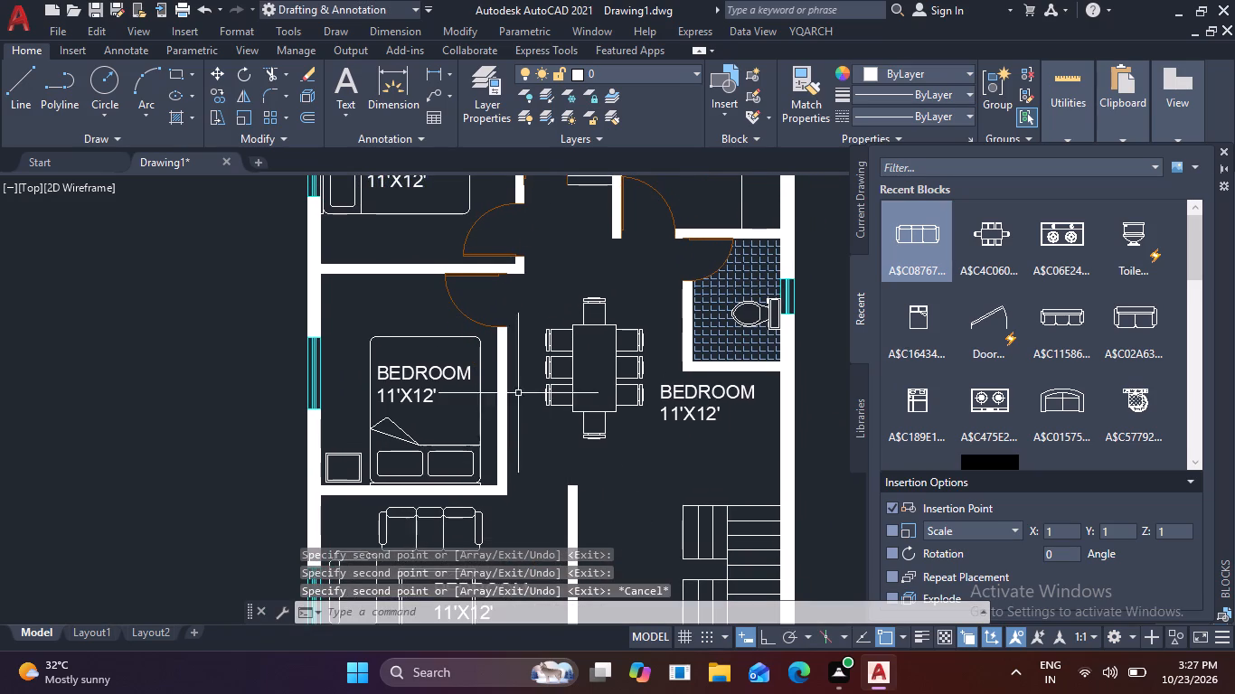
Replace the text of the label copy in the kitchen with KITCHEN and 9'X10' on two lines.
middle_click_drag(524, 458, 518, 587)
scroll(674, 278, "up", 1)
double_click(674, 277)
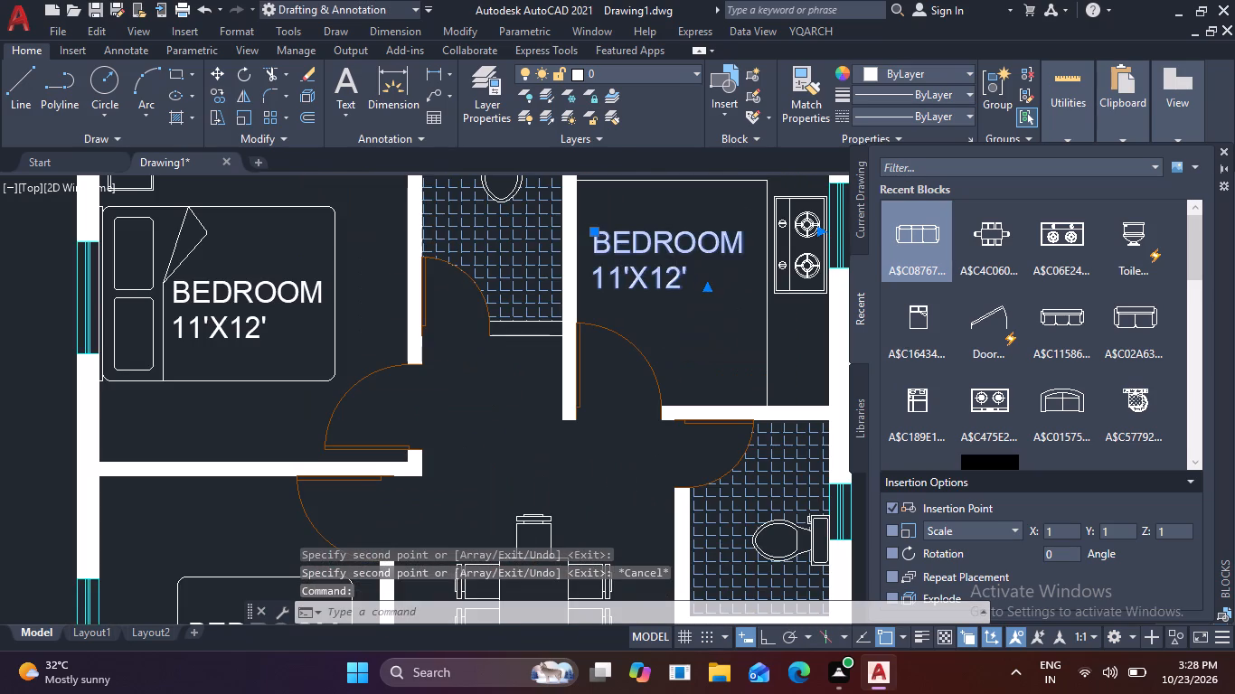
left_click(739, 291)
key("BackSpace")
key("BackSpace")
key("BackSpace")
key("BackSpace")
key("BackSpace")
key("BackSpace")
key("BackSpace")
key("BackSpace")
key("BackSpace")
key("BackSpace")
key("BackSpace")
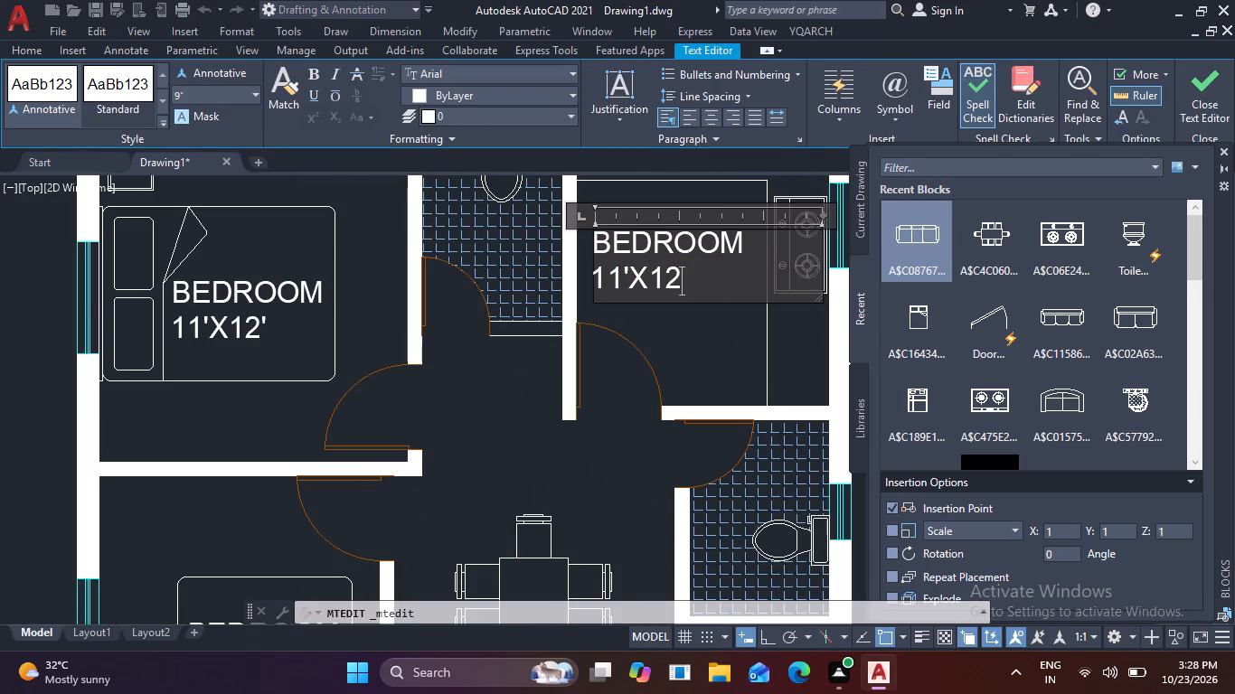
key("BackSpace")
key("BackSpace")
key("BackSpace")
key("BackSpace")
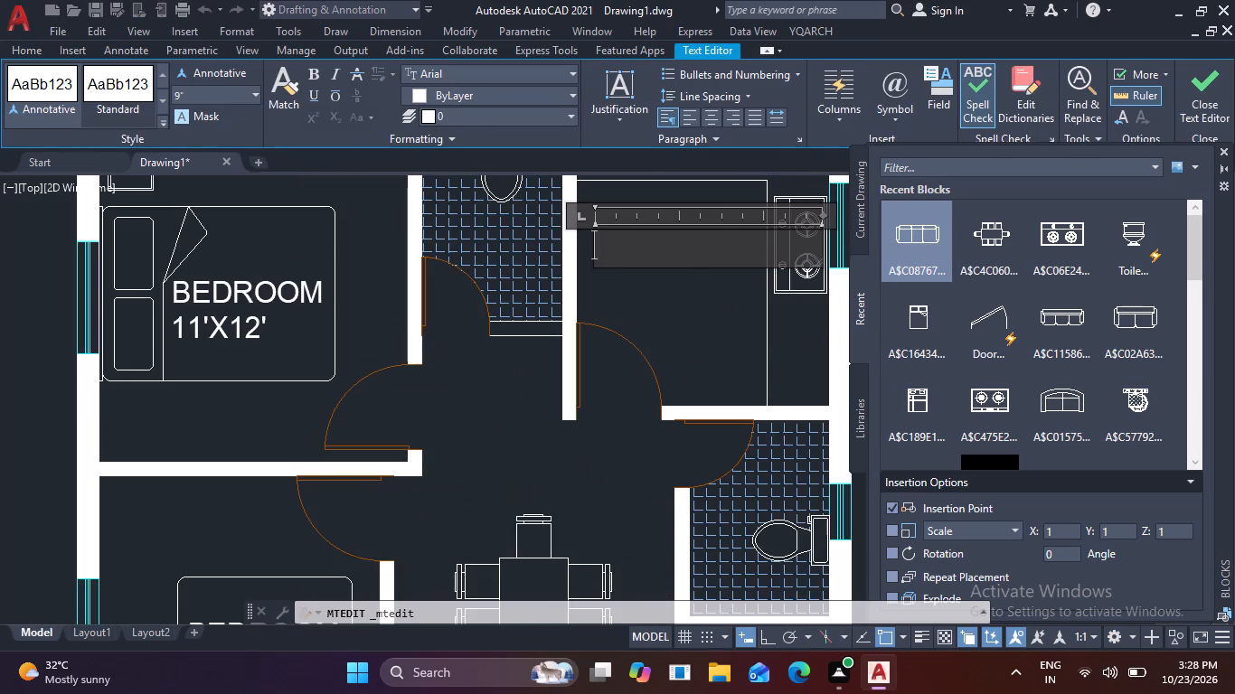
type("KITCHEN")
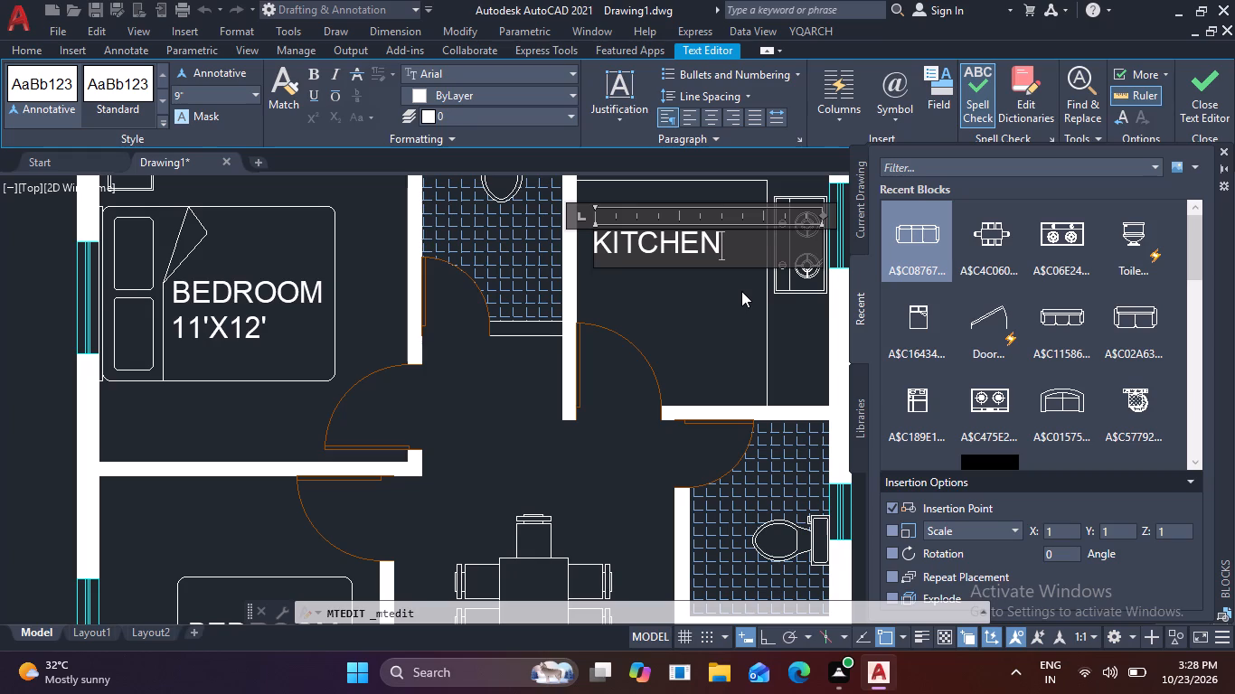
key("Return")
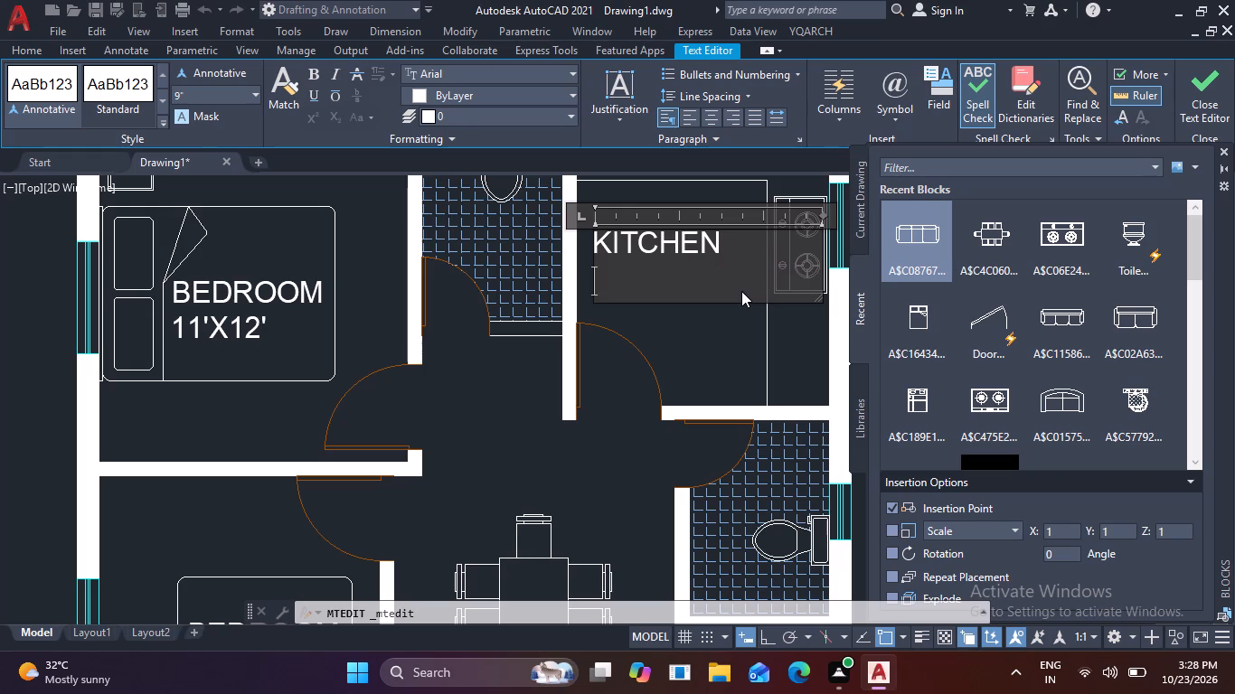
type("9'")
key("x")
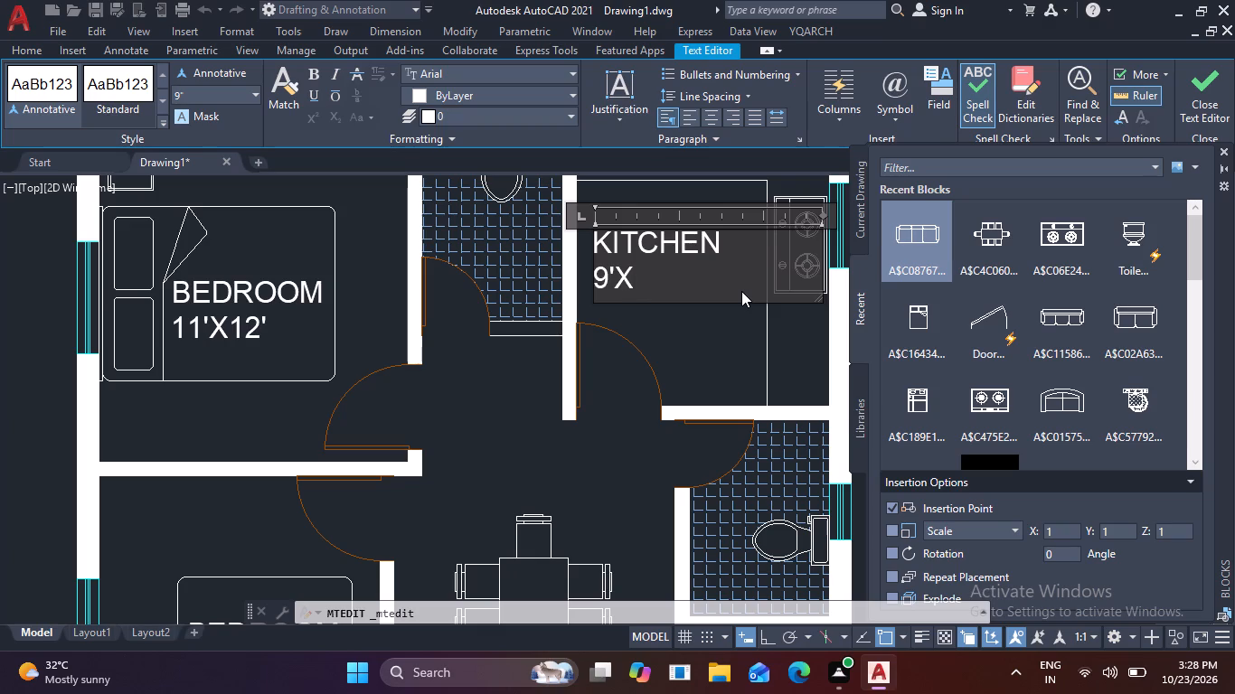
type("10'")
scroll(741, 291, "down", 1)
left_click_drag(707, 285, 706, 285)
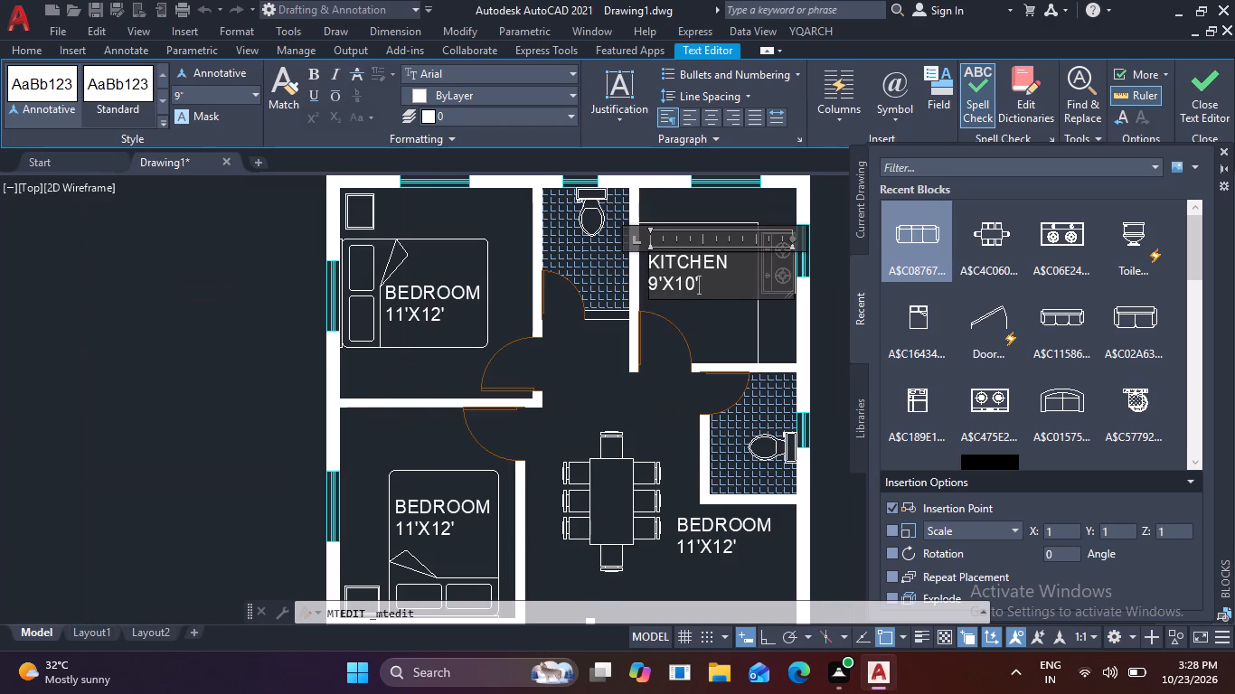
left_click_drag(706, 285, 601, 261)
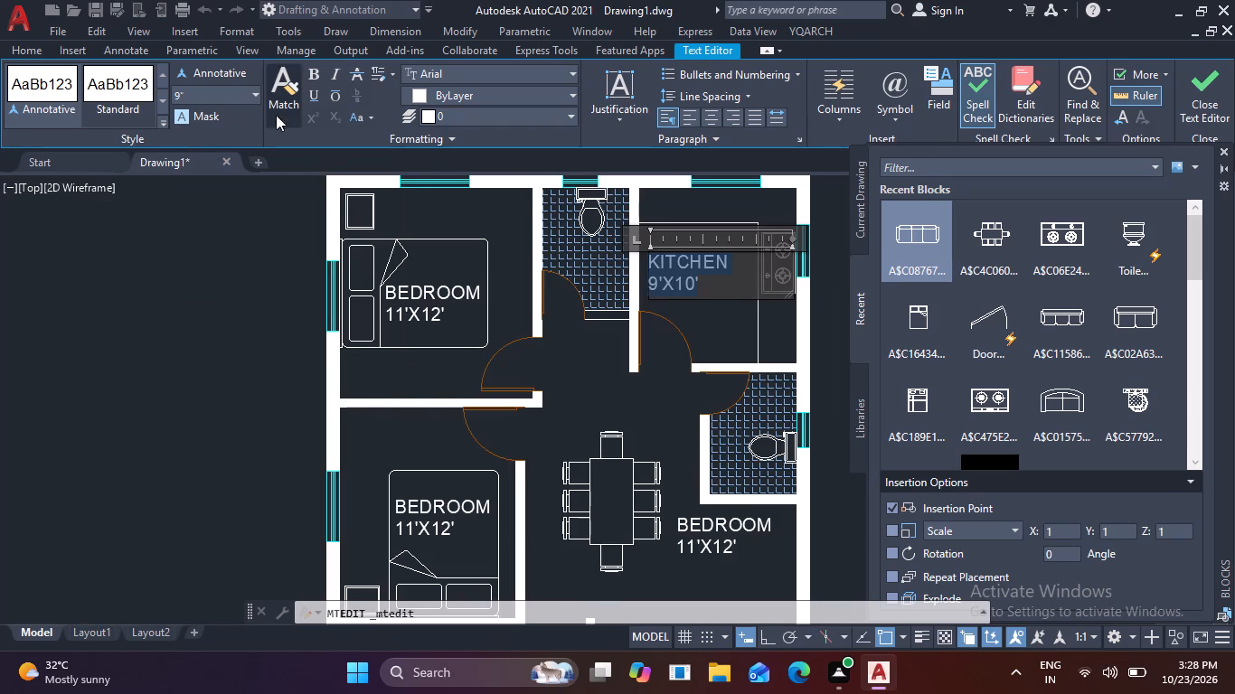
key("Escape")
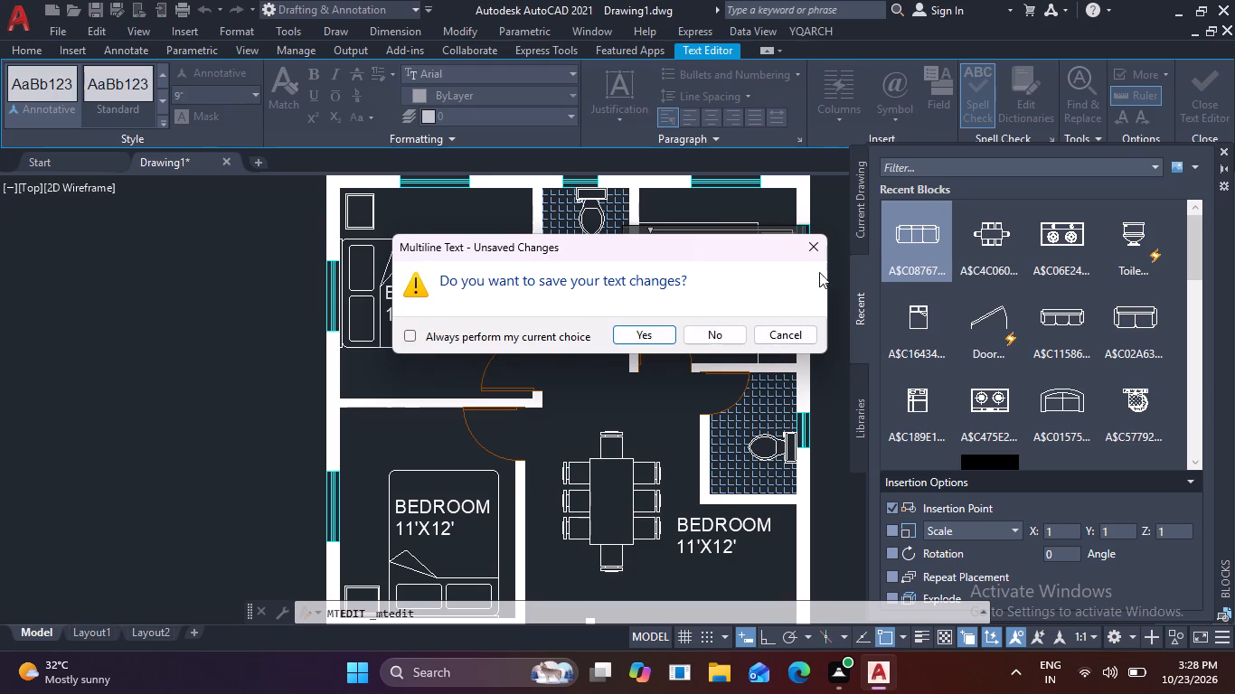
left_click(821, 250)
left_click(729, 317)
key("Escape")
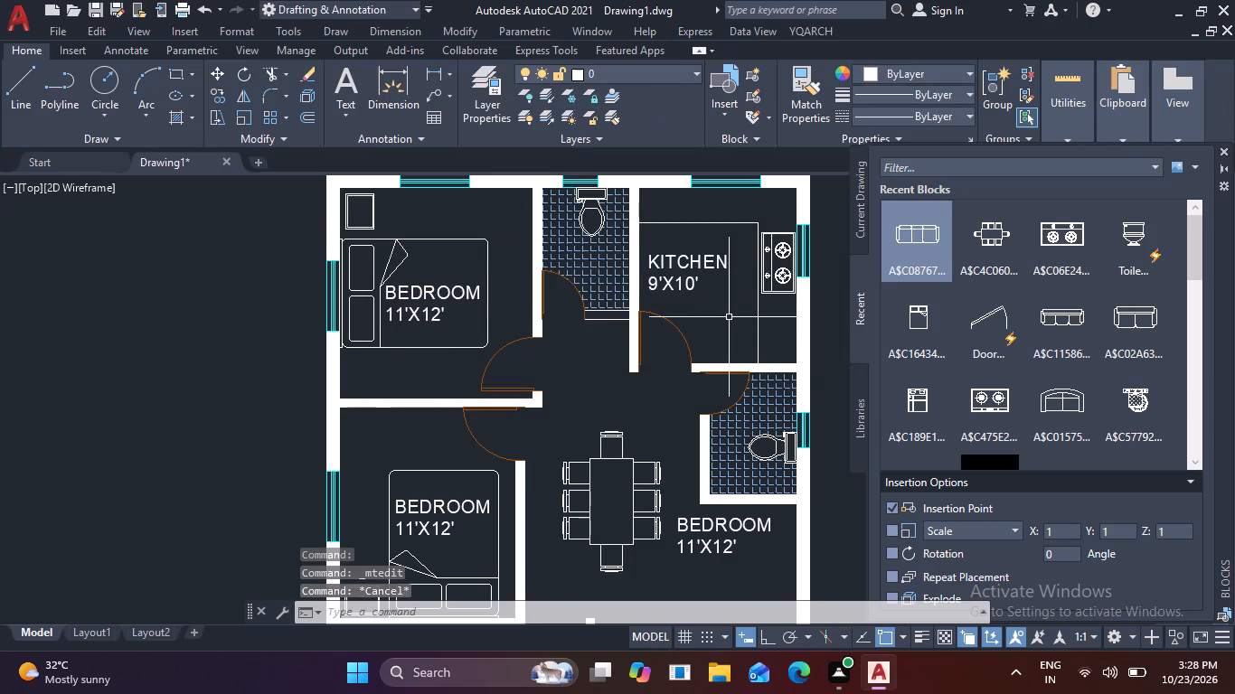
Centre-align both lines of the KITCHEN 9'X10' label.
scroll(720, 291, "up", 2)
double_click(689, 235)
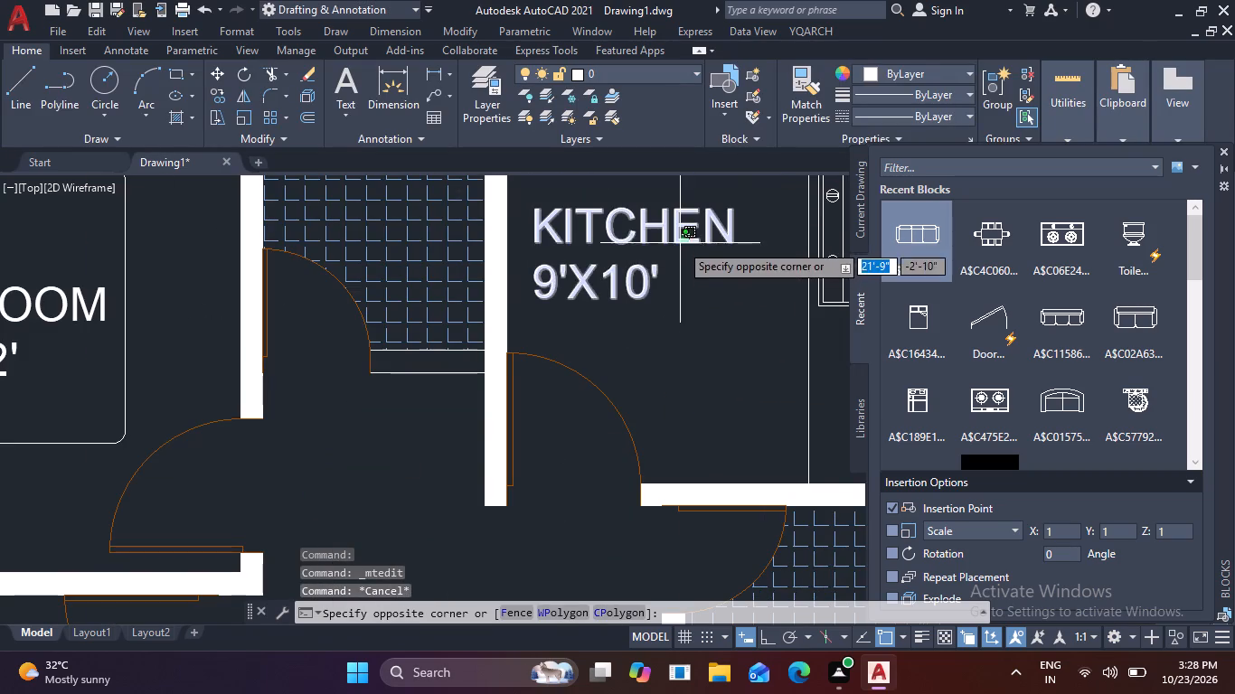
double_click(680, 243)
left_click_drag(697, 296, 684, 298)
double_click(629, 280)
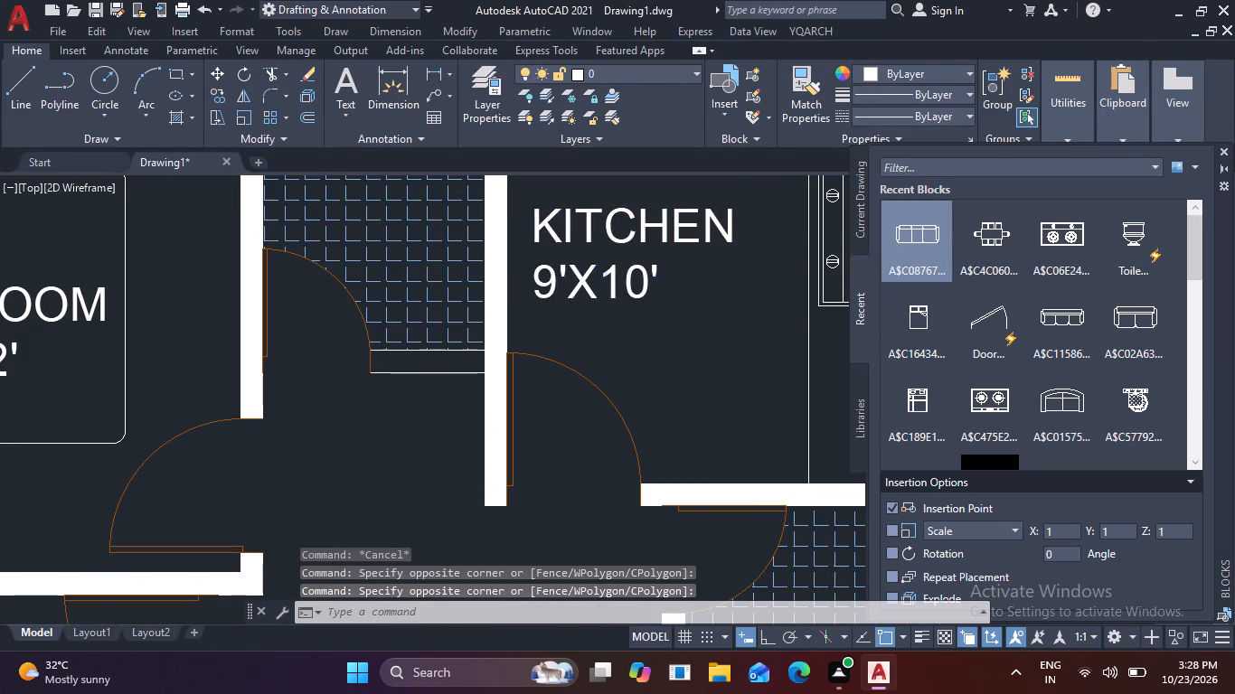
left_click_drag(672, 280, 496, 229)
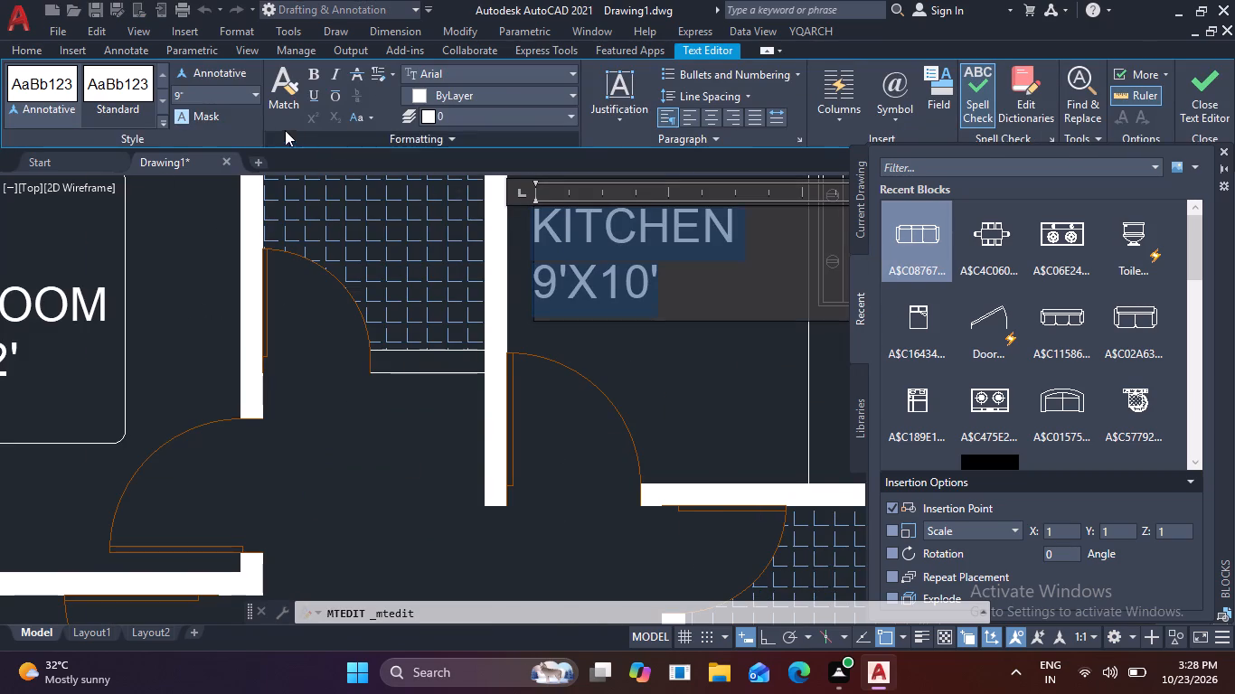
left_click(714, 123)
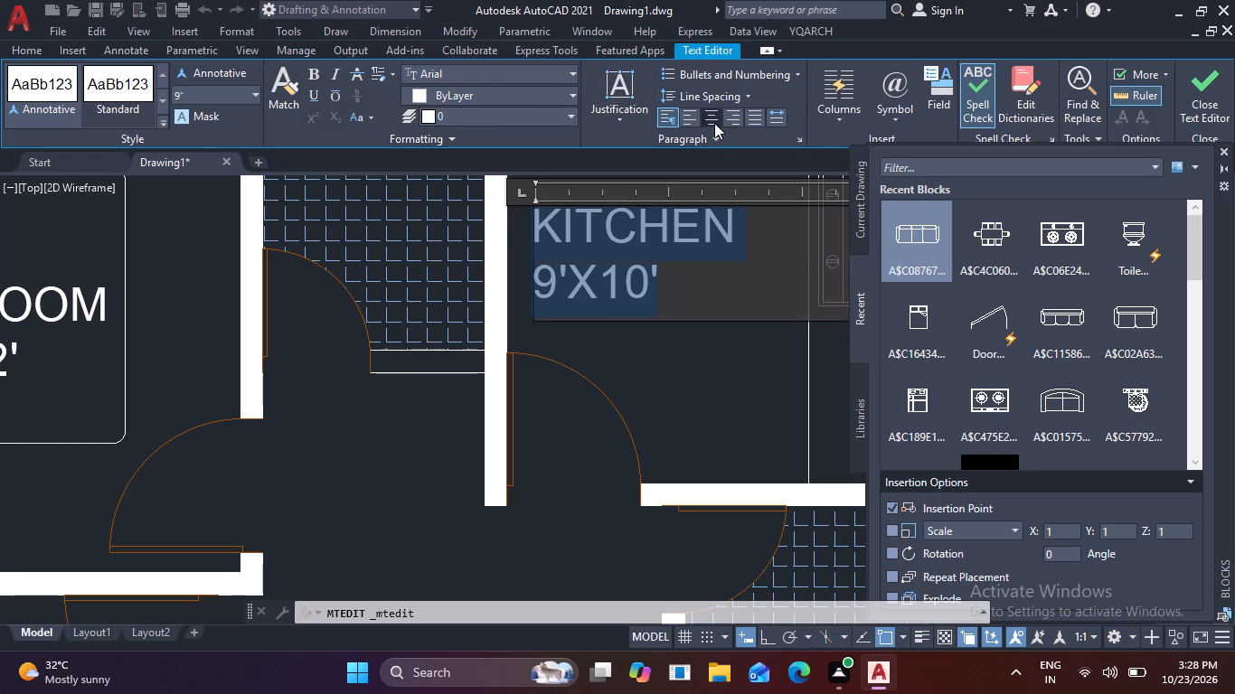
left_click(597, 342)
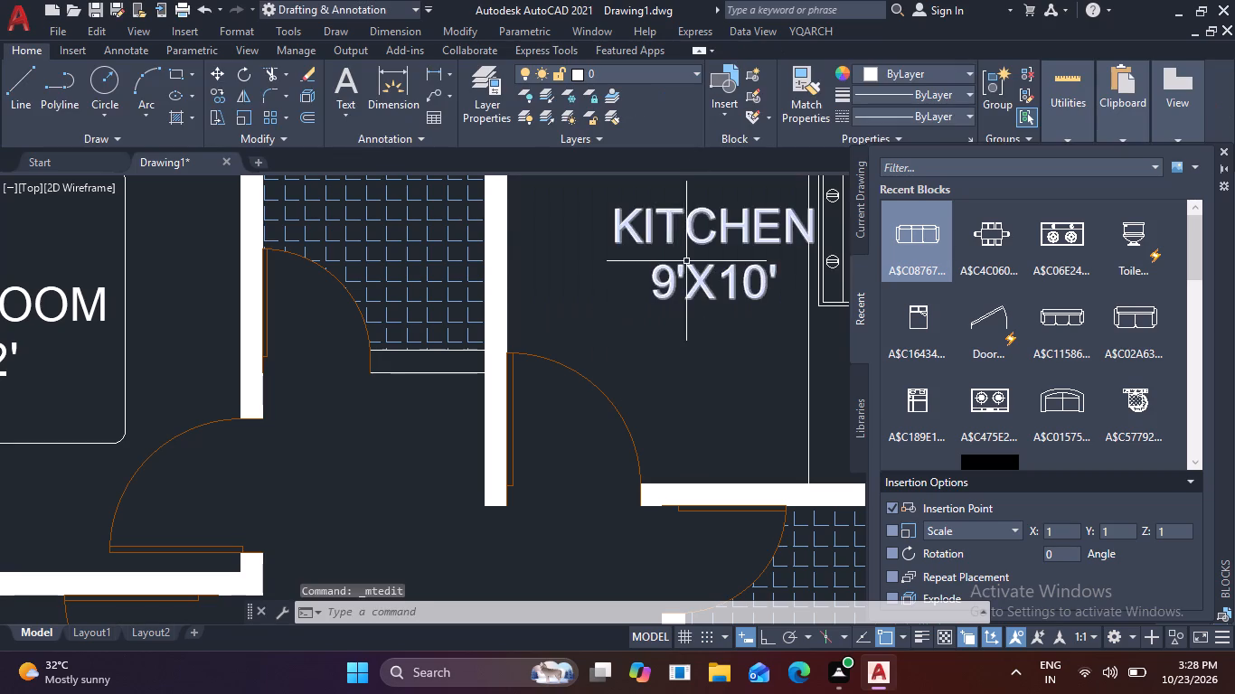
Move the centred KITCHEN label back to the middle of the kitchen floor, clear of the stove counter.
left_click(676, 275)
type("M")
key("space")
left_click(676, 275)
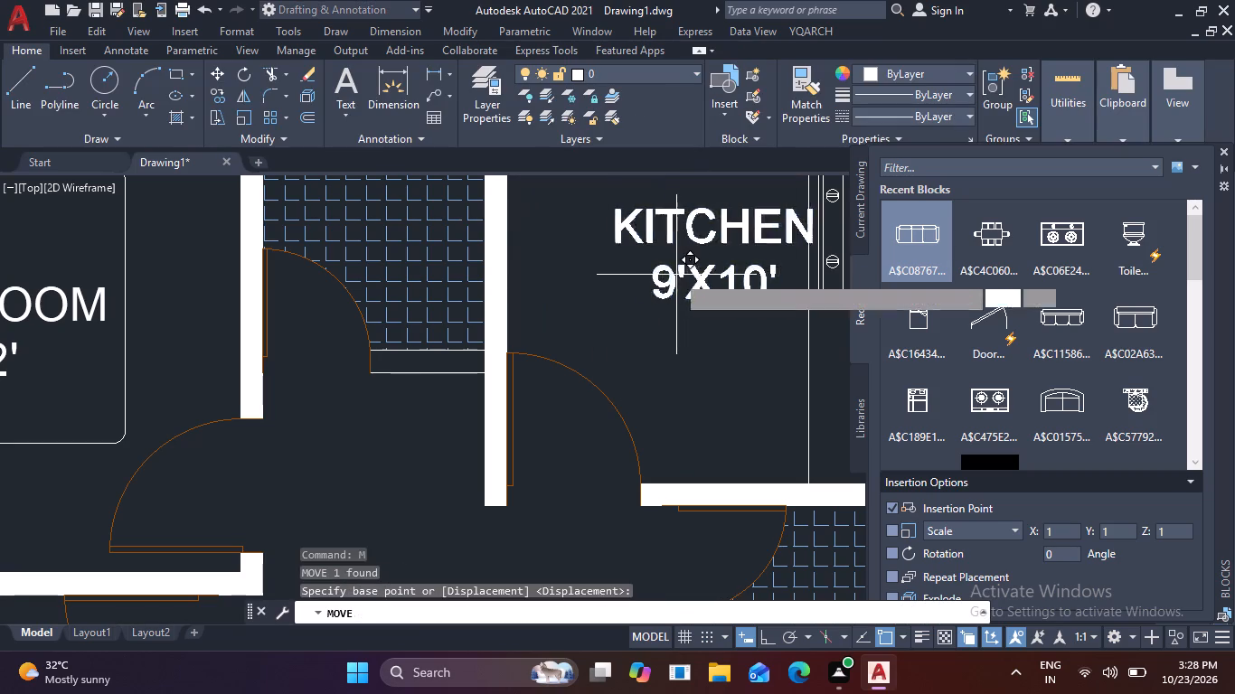
left_click(610, 272)
Centre-align both lines of the BEDROOM 11'X12' label in the upper bedroom.
scroll(673, 283, "down", 2)
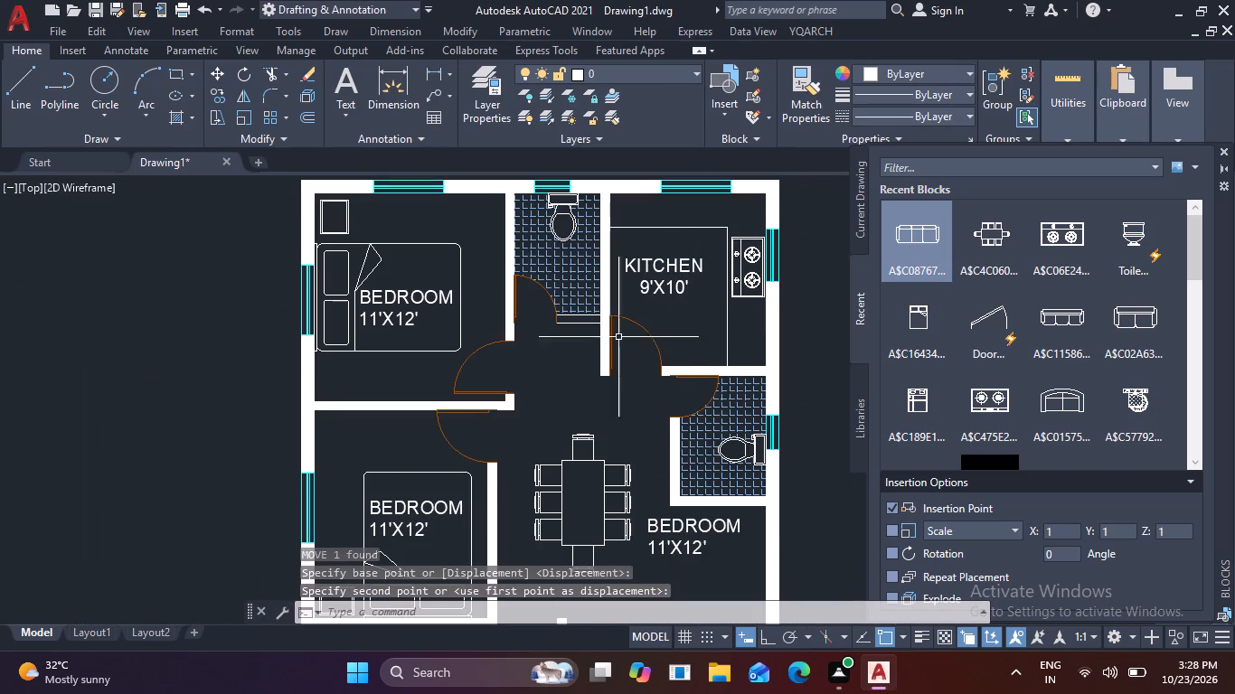
double_click(402, 308)
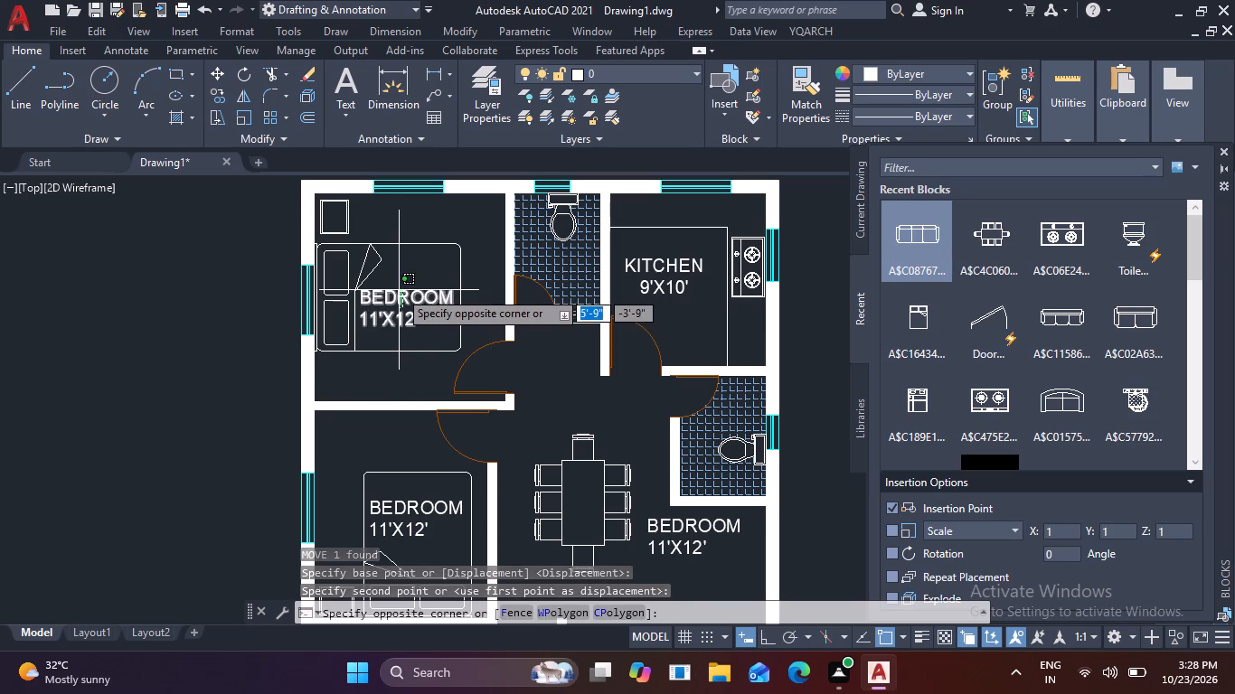
triple_click(399, 290)
left_click_drag(435, 324, 336, 292)
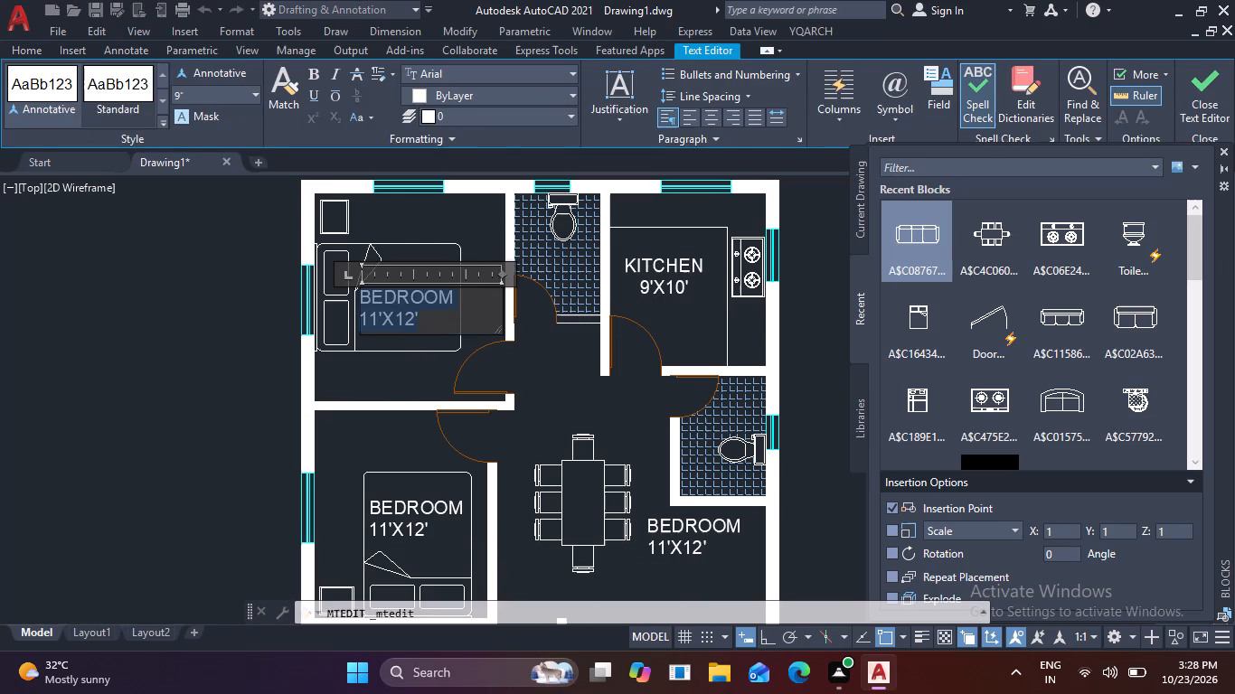
left_click_drag(336, 292, 325, 288)
left_click(707, 119)
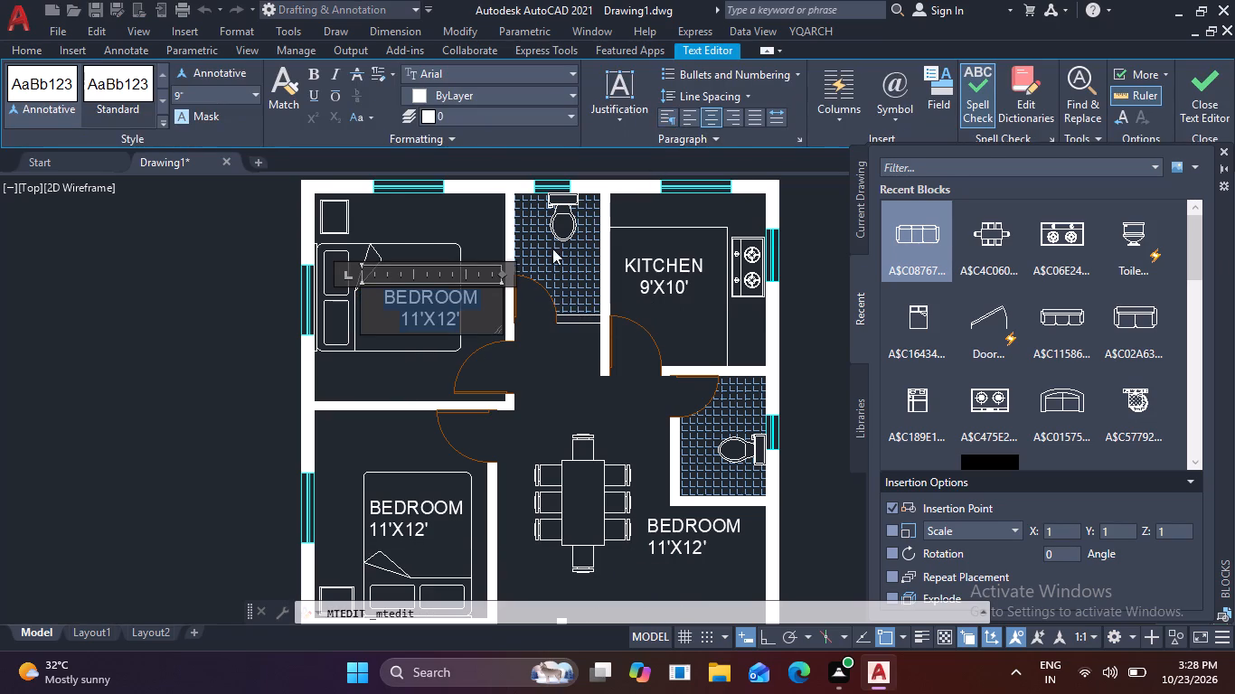
left_click(537, 346)
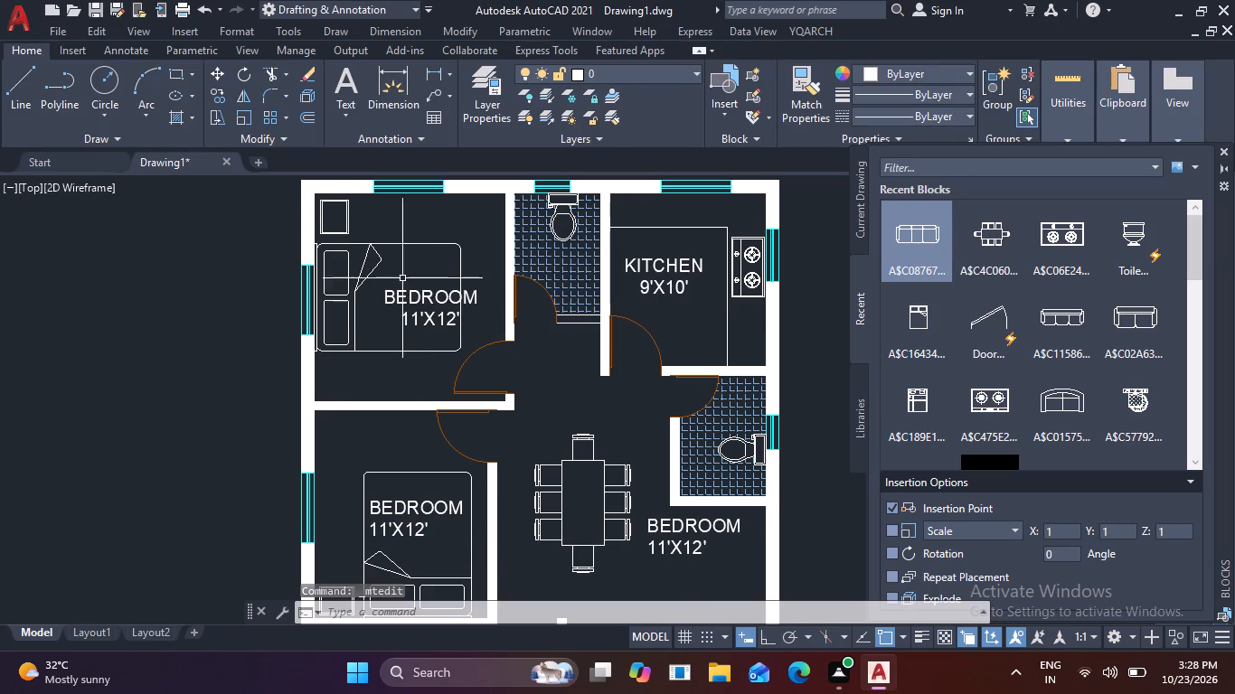
Move the centred BEDROOM label back inside the upper bedroom's bed outline, beside the pillows.
left_click(412, 288)
type("M")
key("space")
left_click(412, 288)
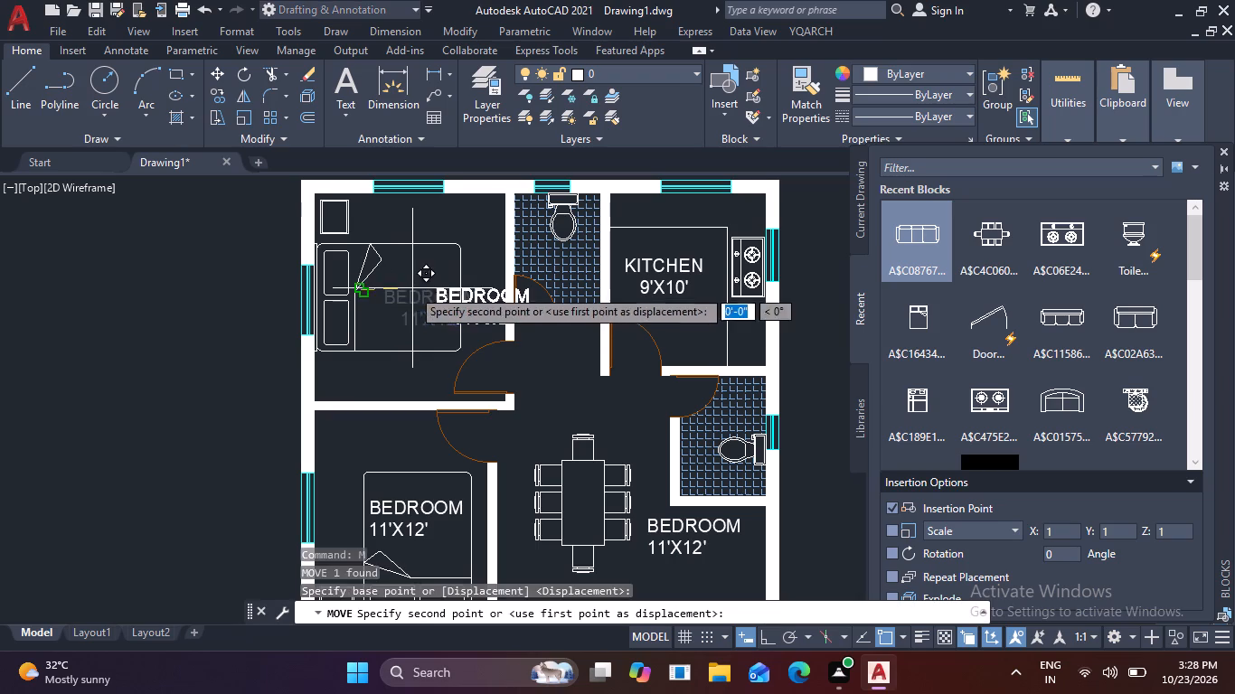
scroll(383, 297, "up", 3)
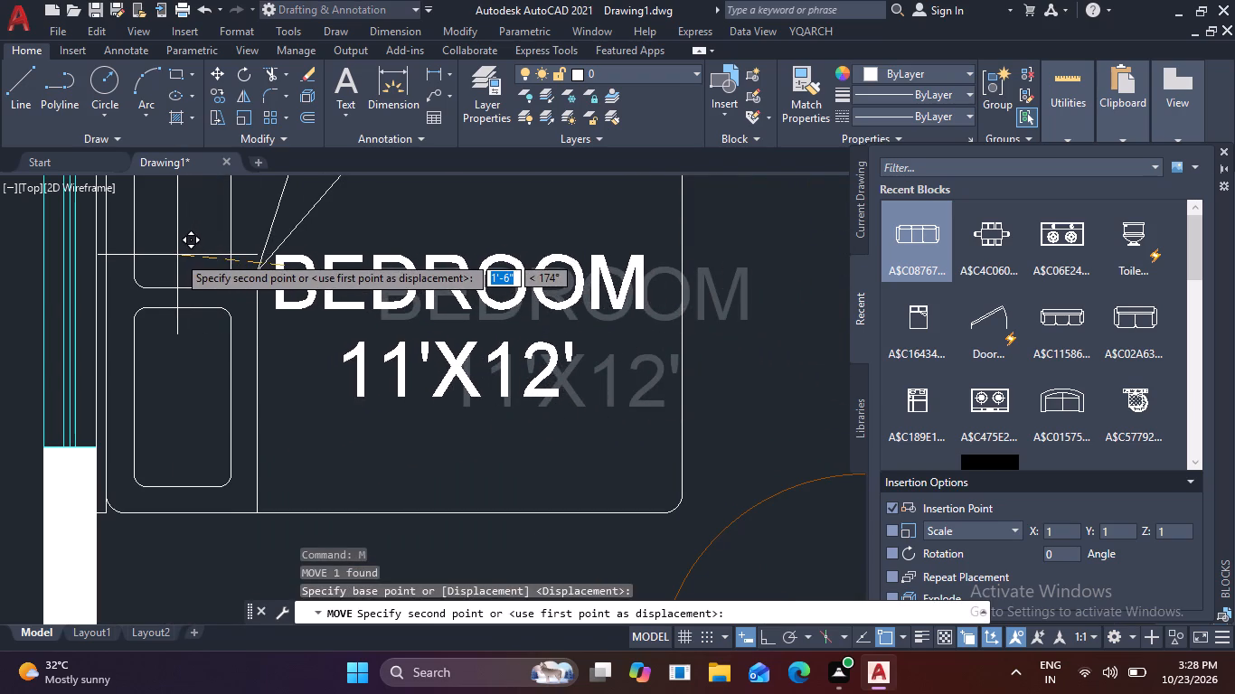
left_click(183, 260)
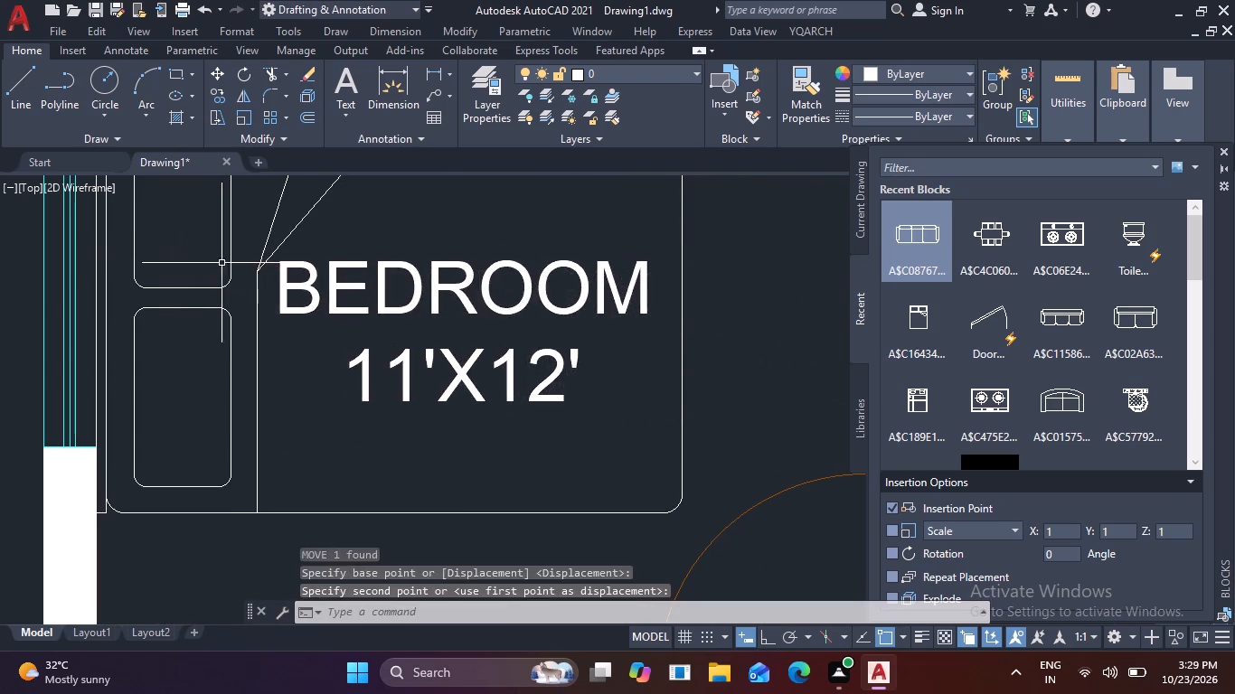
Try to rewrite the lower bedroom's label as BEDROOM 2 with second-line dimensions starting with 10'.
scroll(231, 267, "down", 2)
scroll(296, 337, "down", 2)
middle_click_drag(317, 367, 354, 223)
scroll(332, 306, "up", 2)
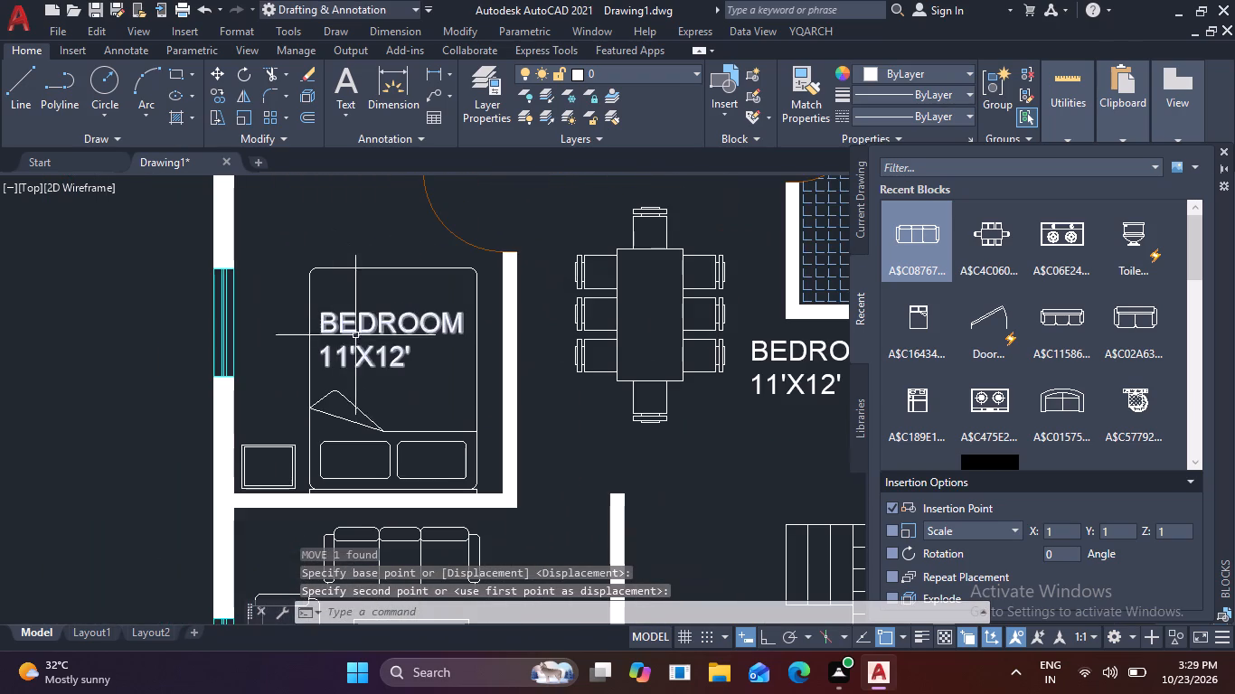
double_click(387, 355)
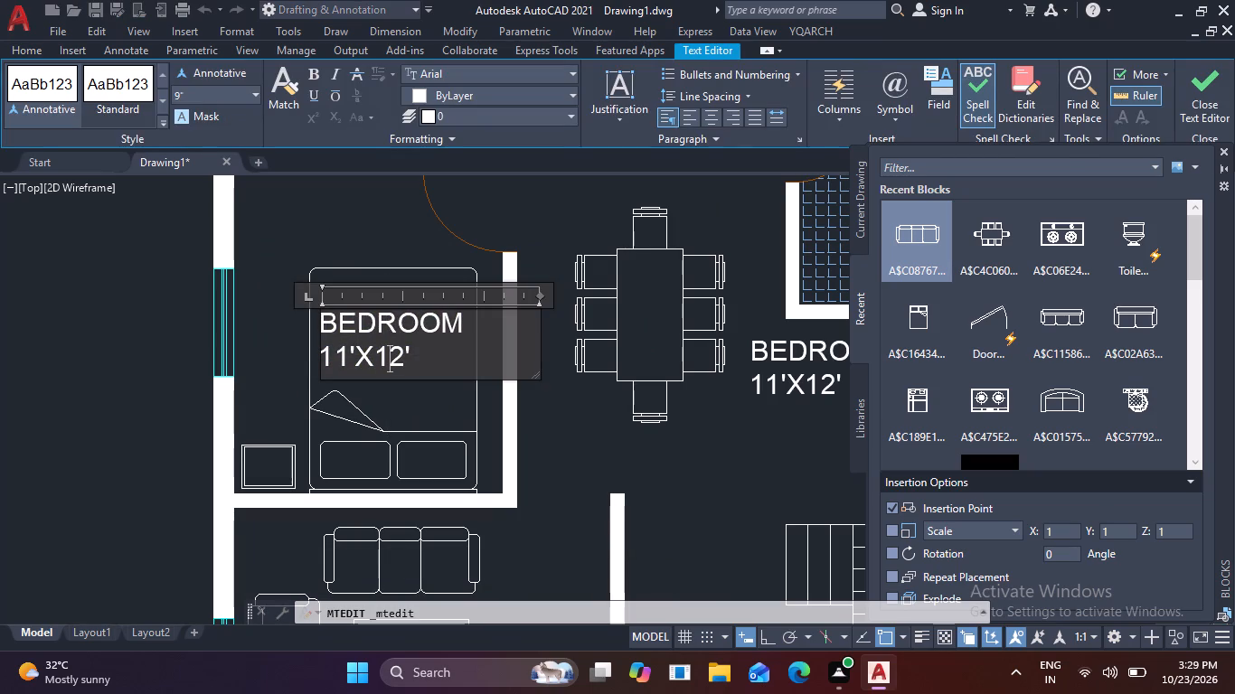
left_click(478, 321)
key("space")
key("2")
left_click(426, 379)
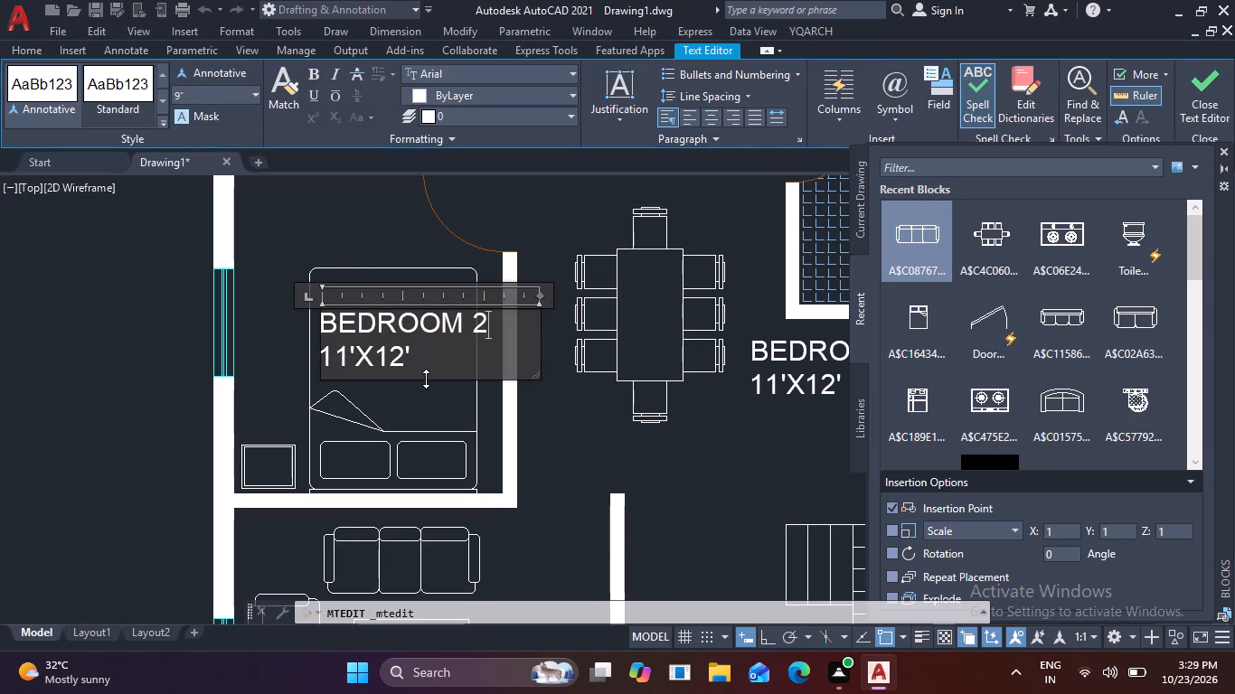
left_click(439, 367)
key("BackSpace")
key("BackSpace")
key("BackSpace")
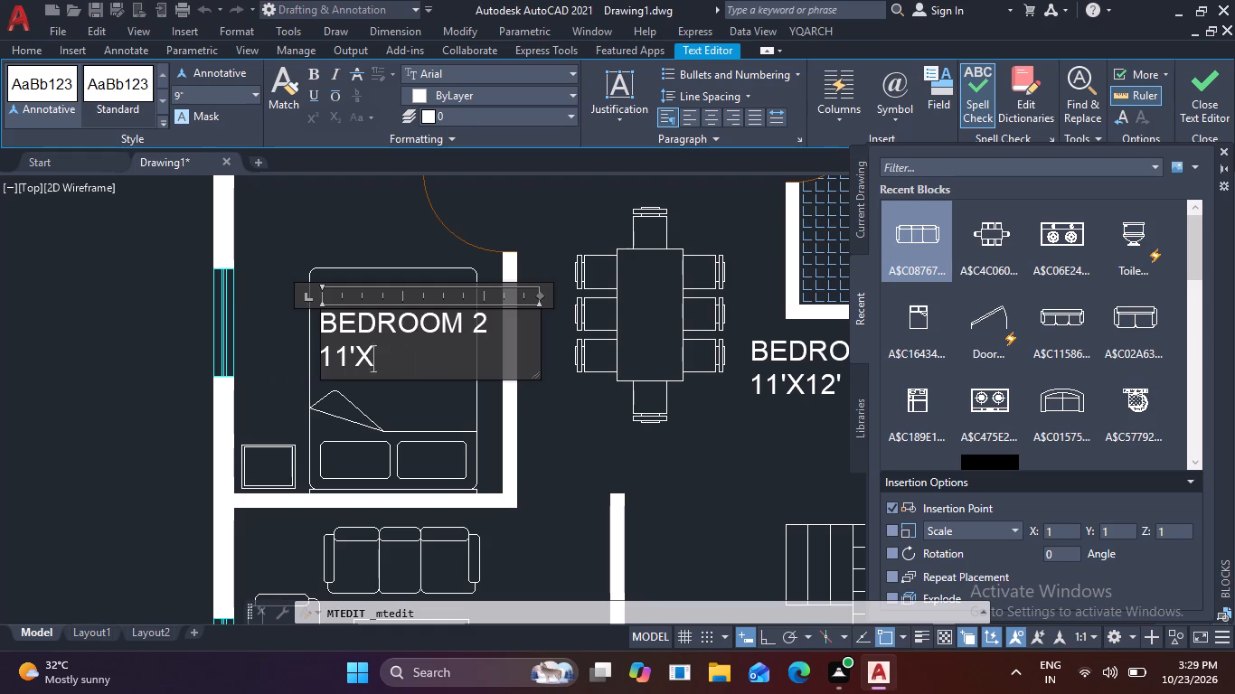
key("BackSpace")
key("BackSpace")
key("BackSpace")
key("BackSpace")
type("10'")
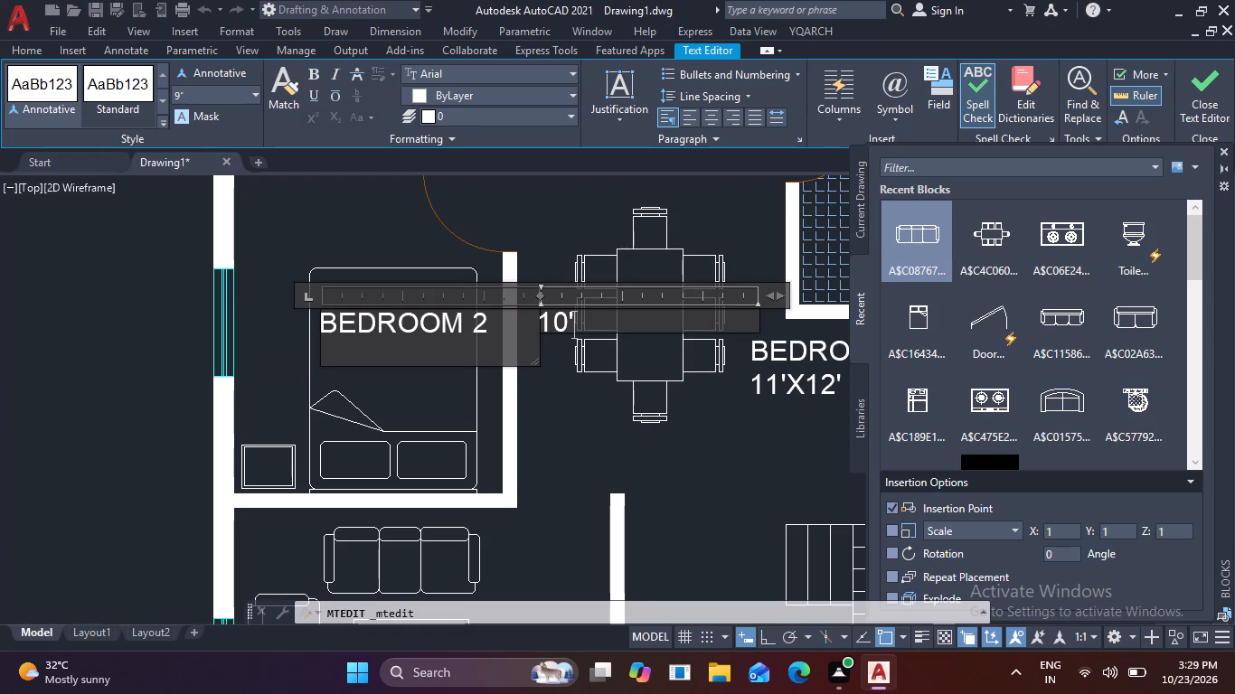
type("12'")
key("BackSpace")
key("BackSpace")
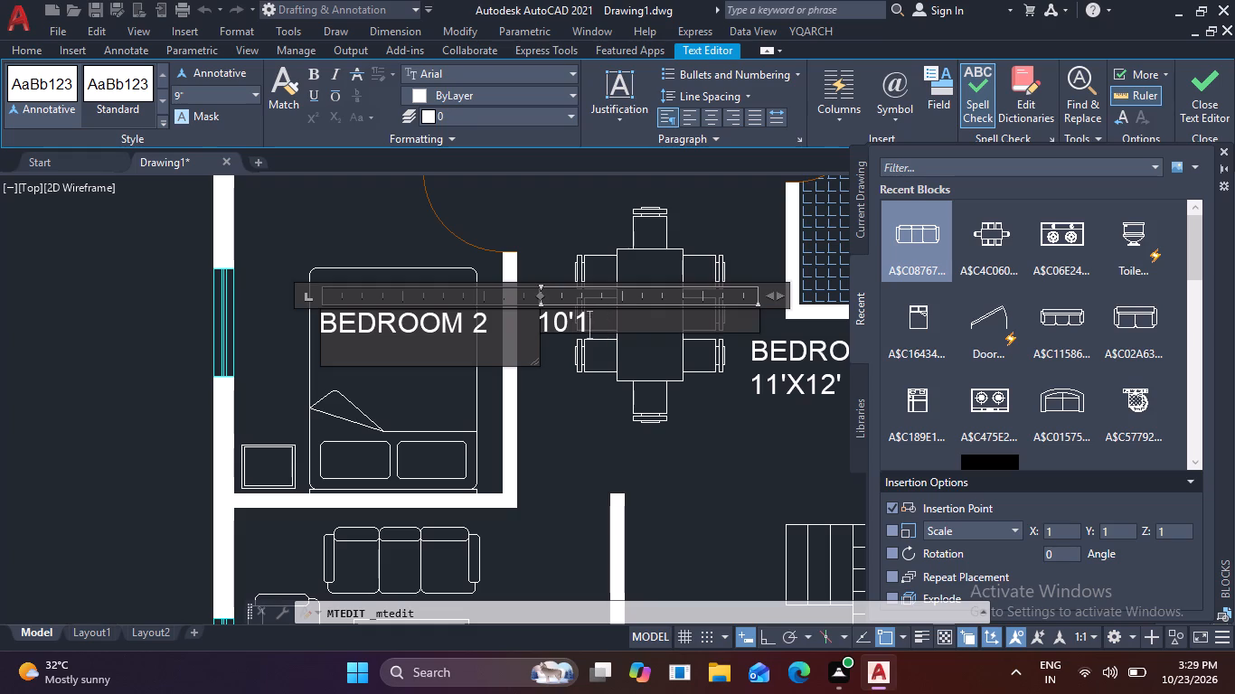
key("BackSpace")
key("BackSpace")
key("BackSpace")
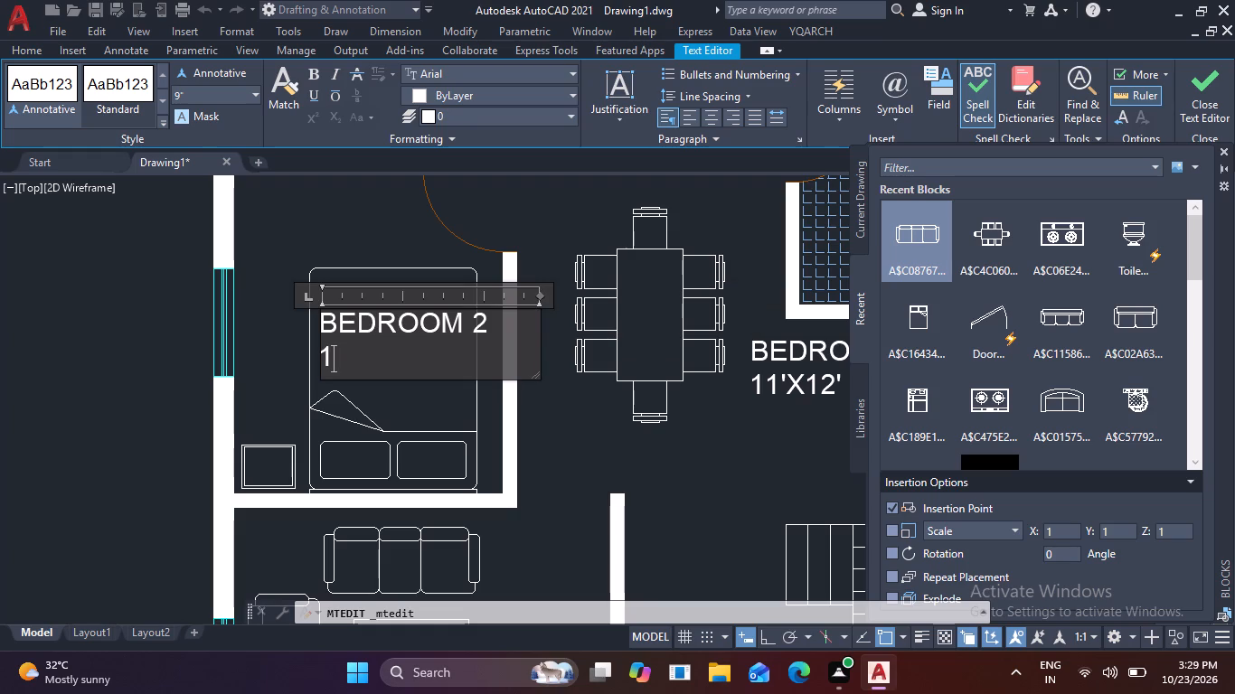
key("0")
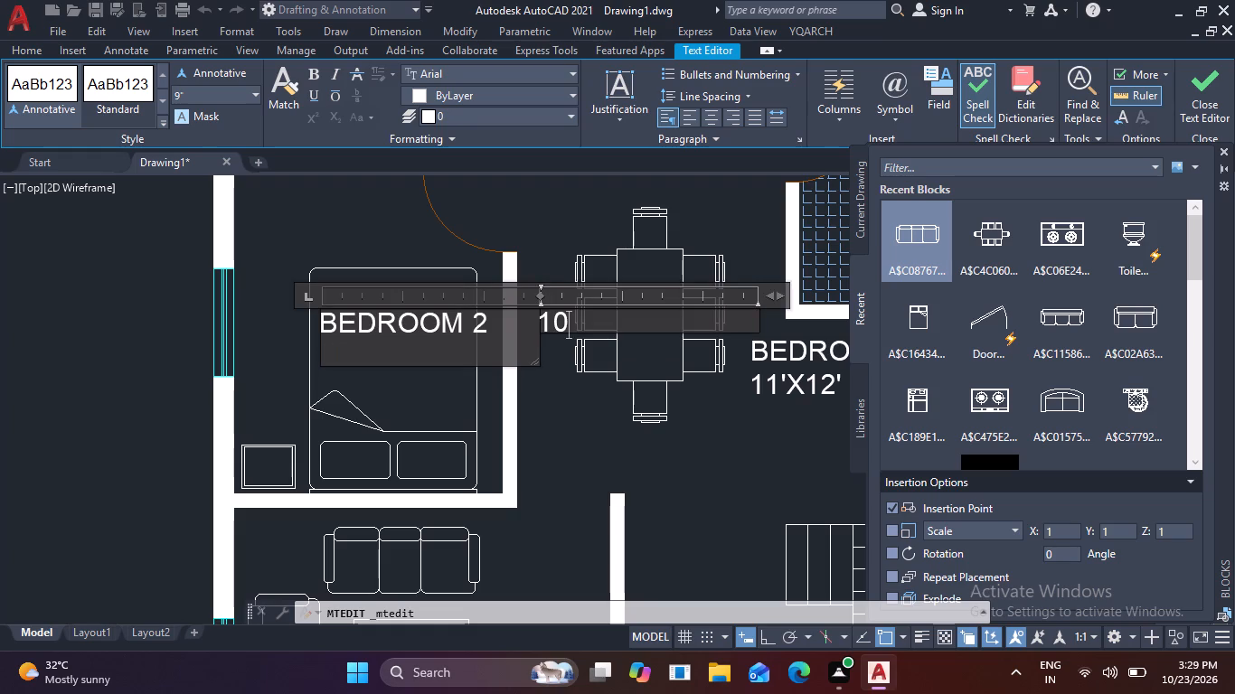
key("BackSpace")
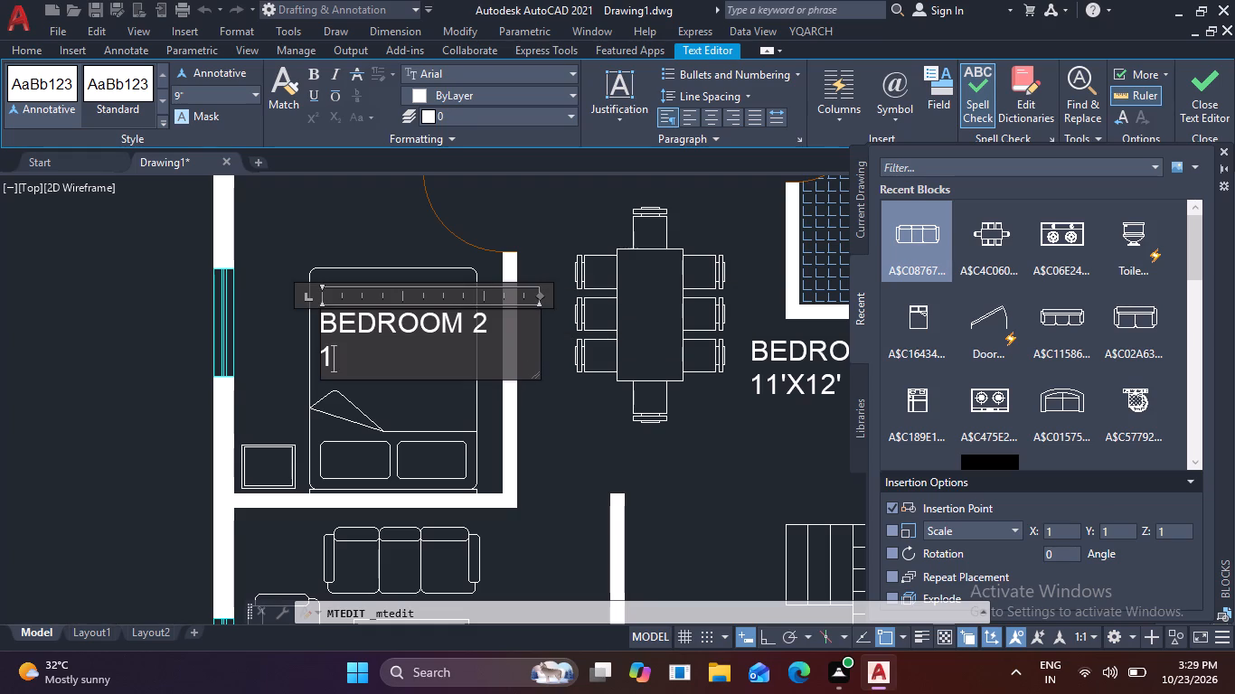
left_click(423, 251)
Delete the partly edited BEDROOM 2 label from the lower bedroom's bed.
left_click(416, 330)
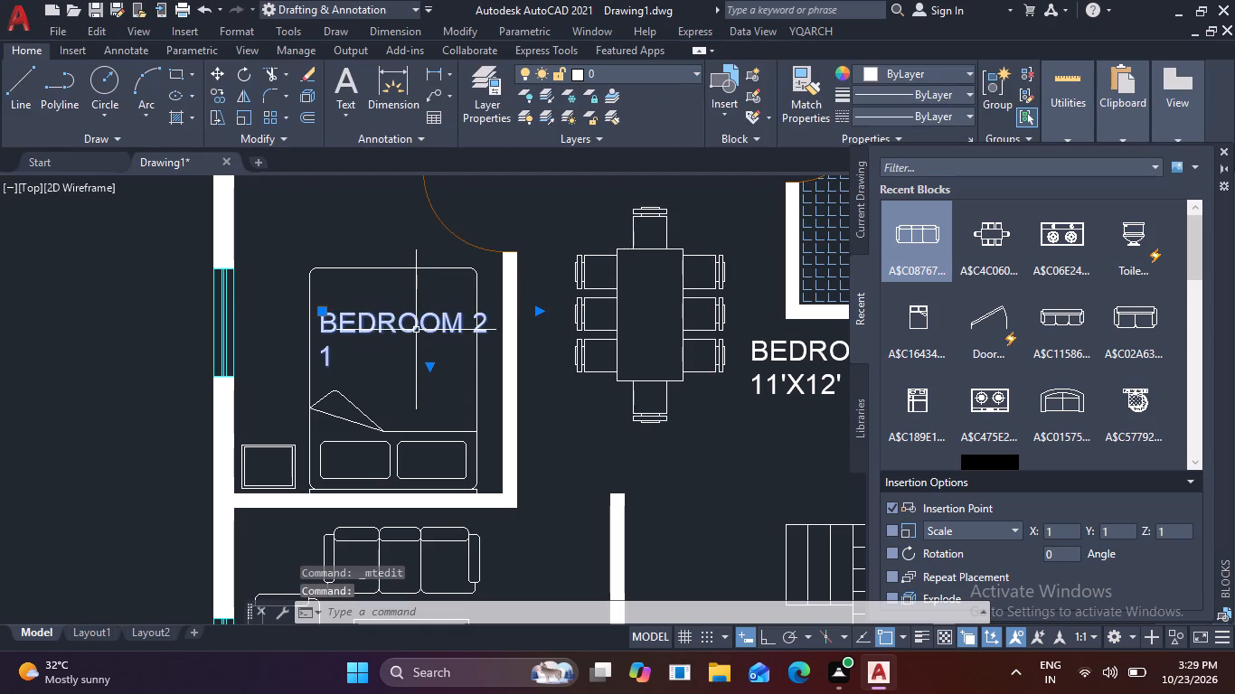
key("Delete")
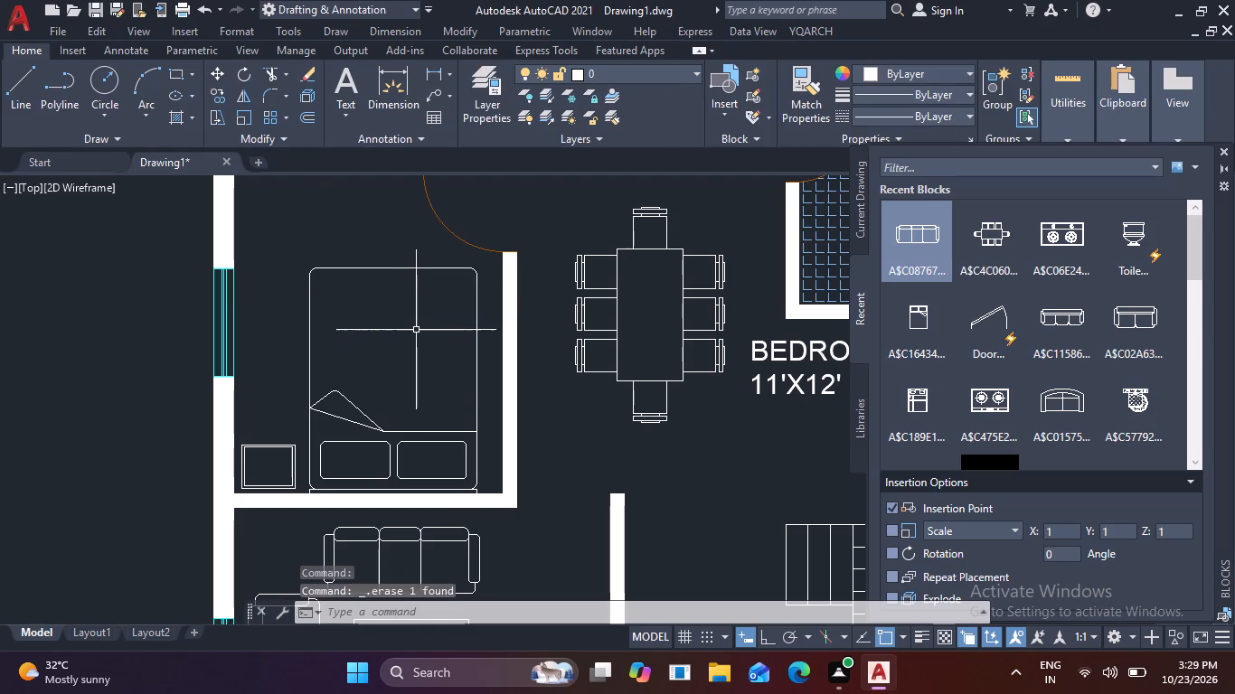
Copy the upper bedroom's centred BEDROOM 11'X12' label onto the lower bedroom's bed, above the folded blanket corner.
scroll(416, 330, "down", 1)
middle_click_drag(416, 350, 406, 506)
left_click(401, 299)
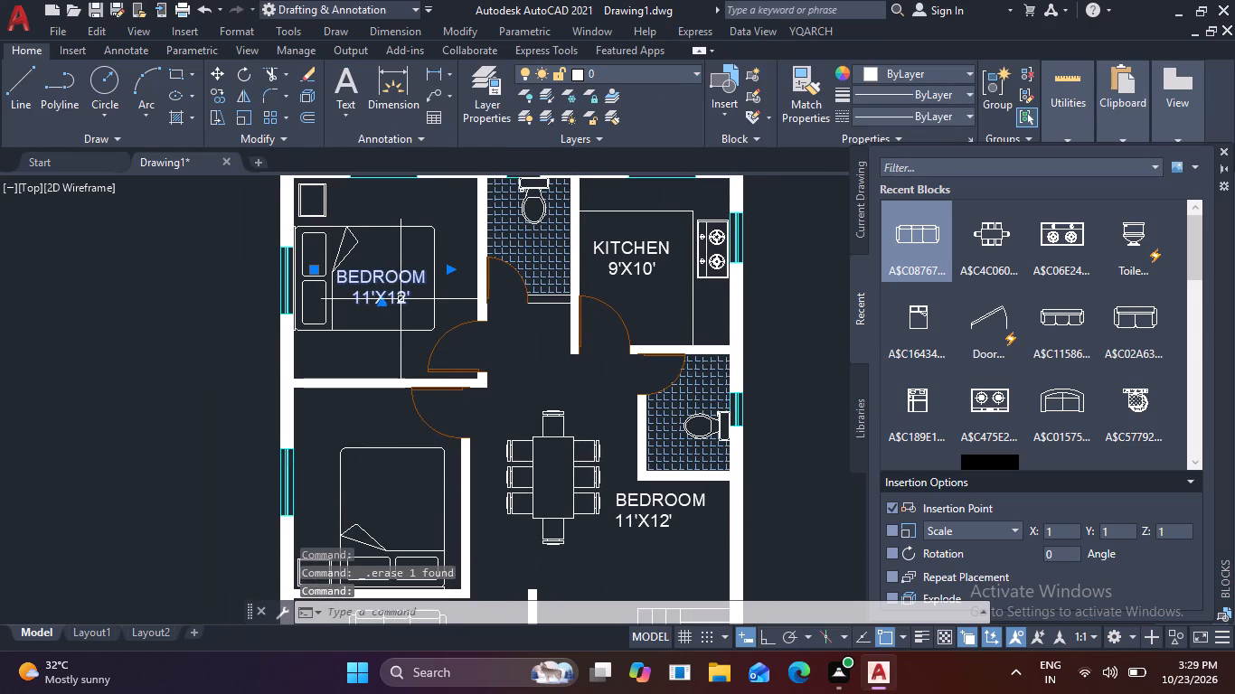
type("CP")
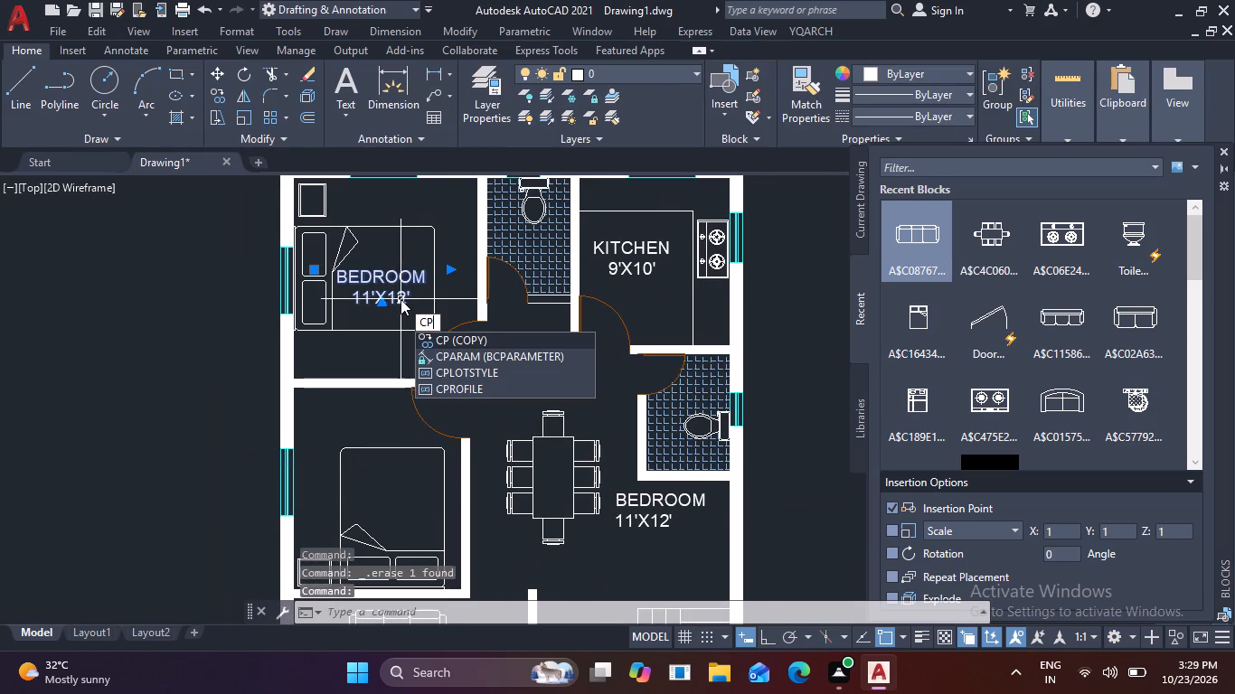
key("BackSpace")
type("O")
key("space")
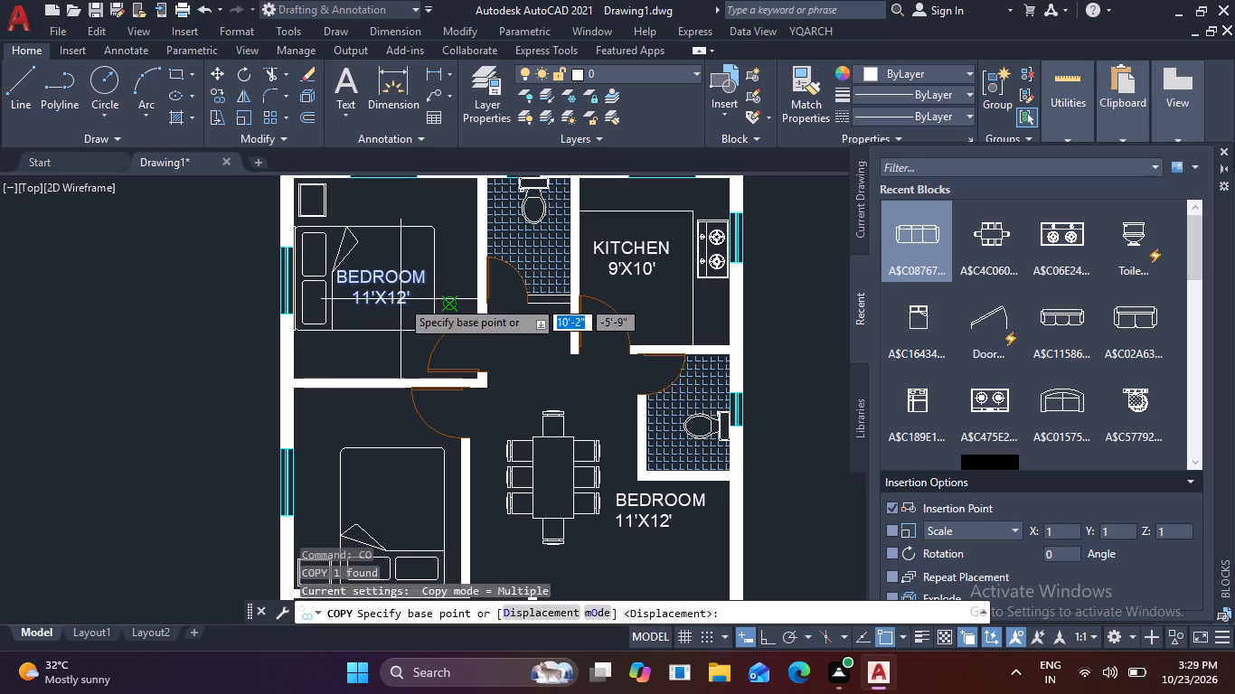
scroll(382, 281, "up", 2)
left_click(378, 275)
scroll(377, 428, "down", 2)
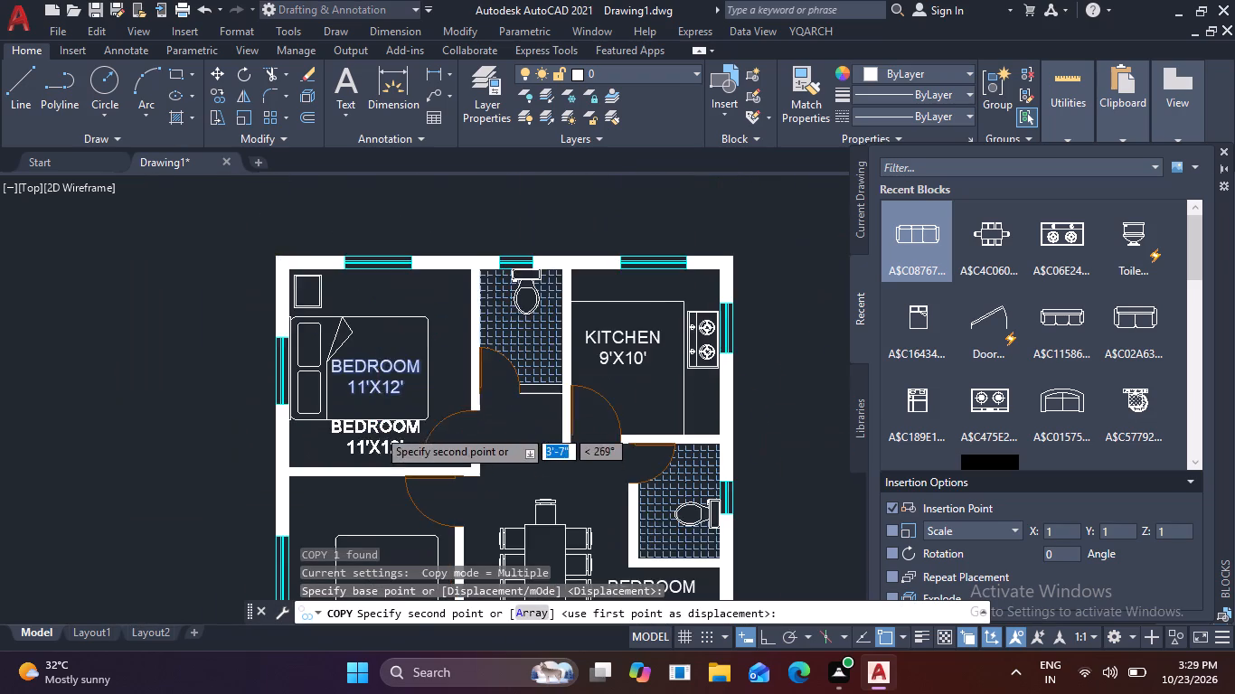
middle_click_drag(375, 428, 412, 292)
scroll(404, 450, "up", 2)
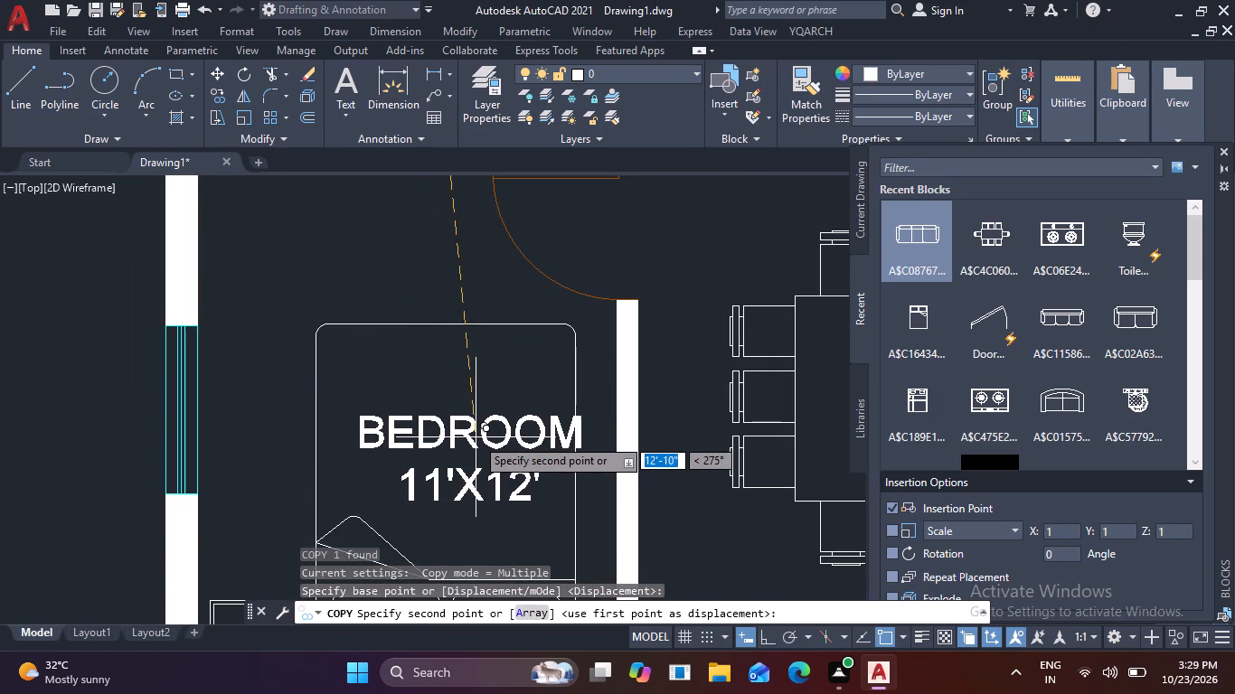
left_click(451, 421)
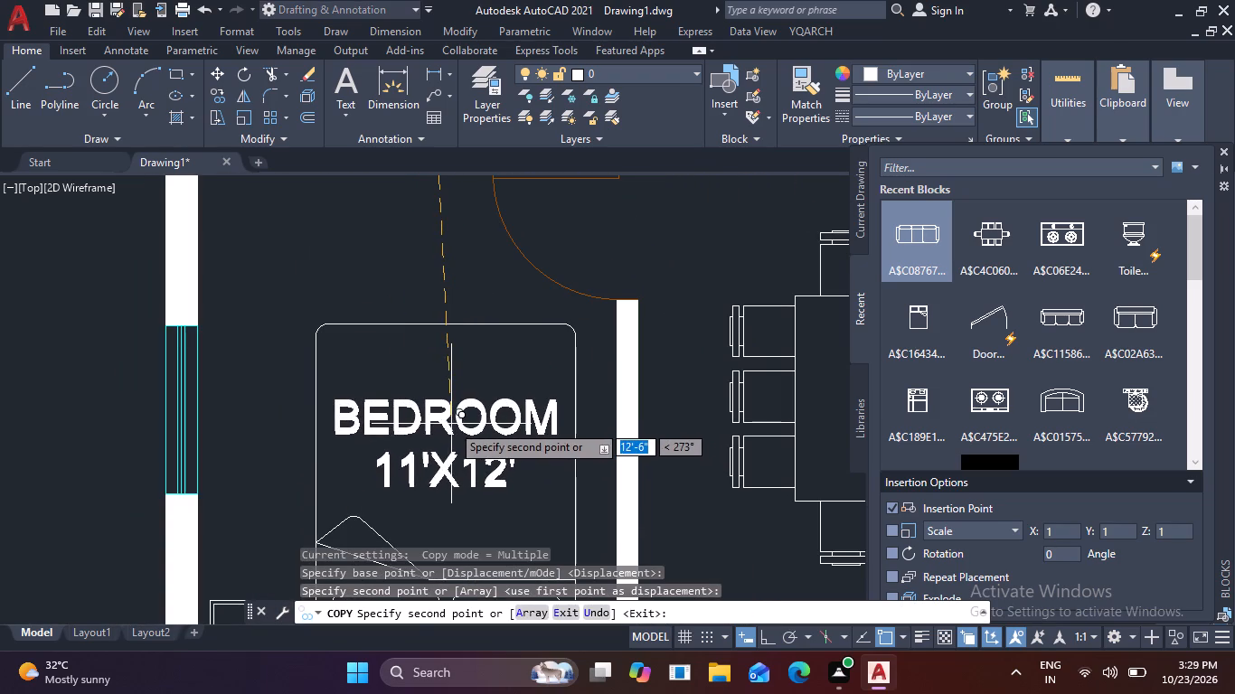
key("Escape")
Rename the copied label on the lower bedroom's bed as BEDROOM 2.
double_click(476, 463)
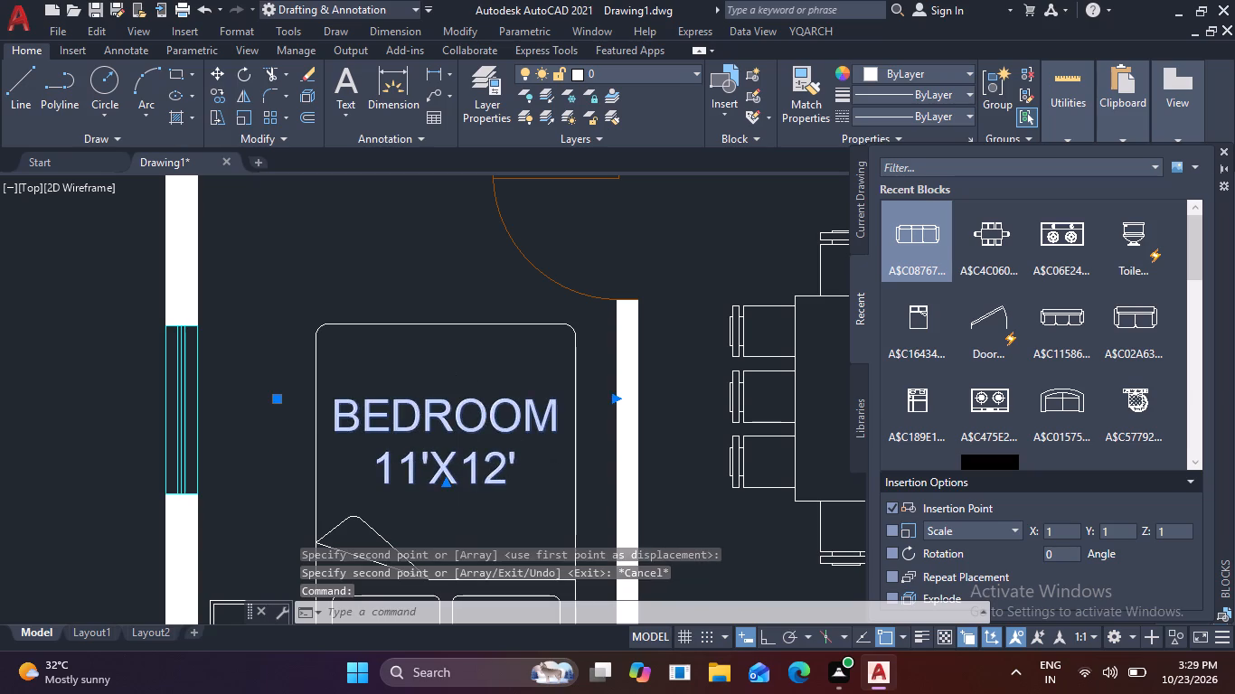
left_click(564, 423)
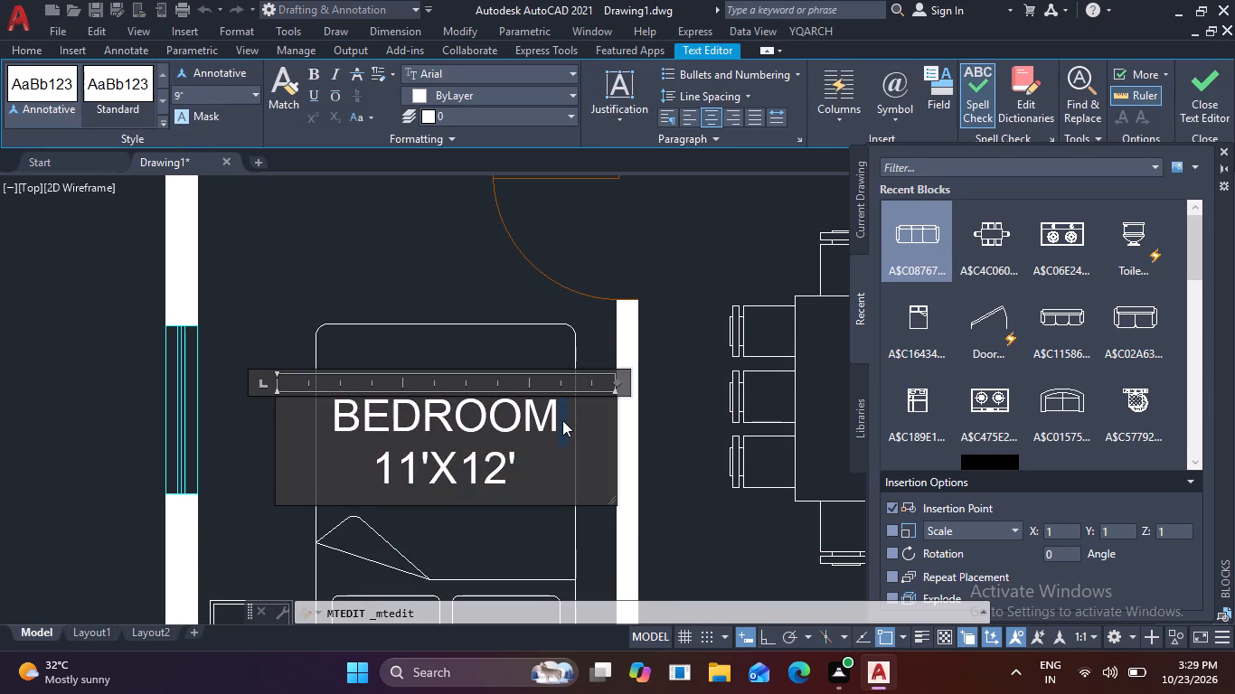
left_click(562, 420)
key("space")
key("2")
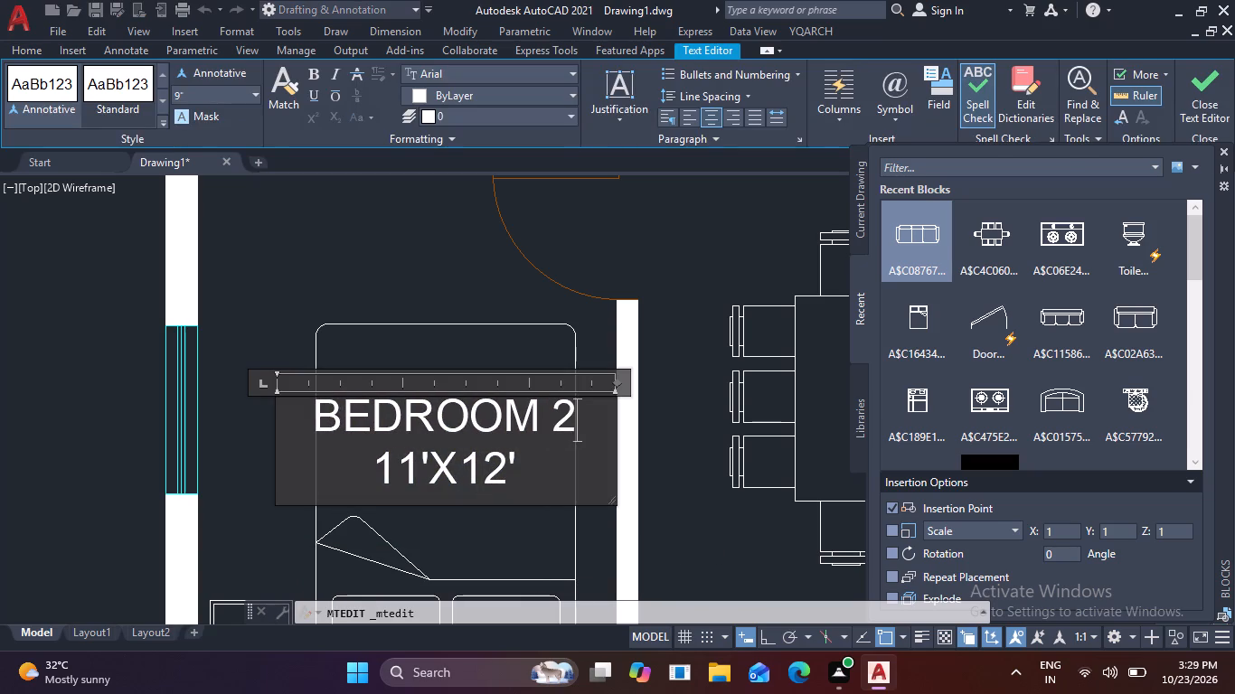
Change the second line of the BEDROOM 2 label to 10'X12' and finish editing the text.
left_click(534, 464)
key("BackSpace")
key("BackSpace")
key("BackSpace")
key("BackSpace")
key("BackSpace")
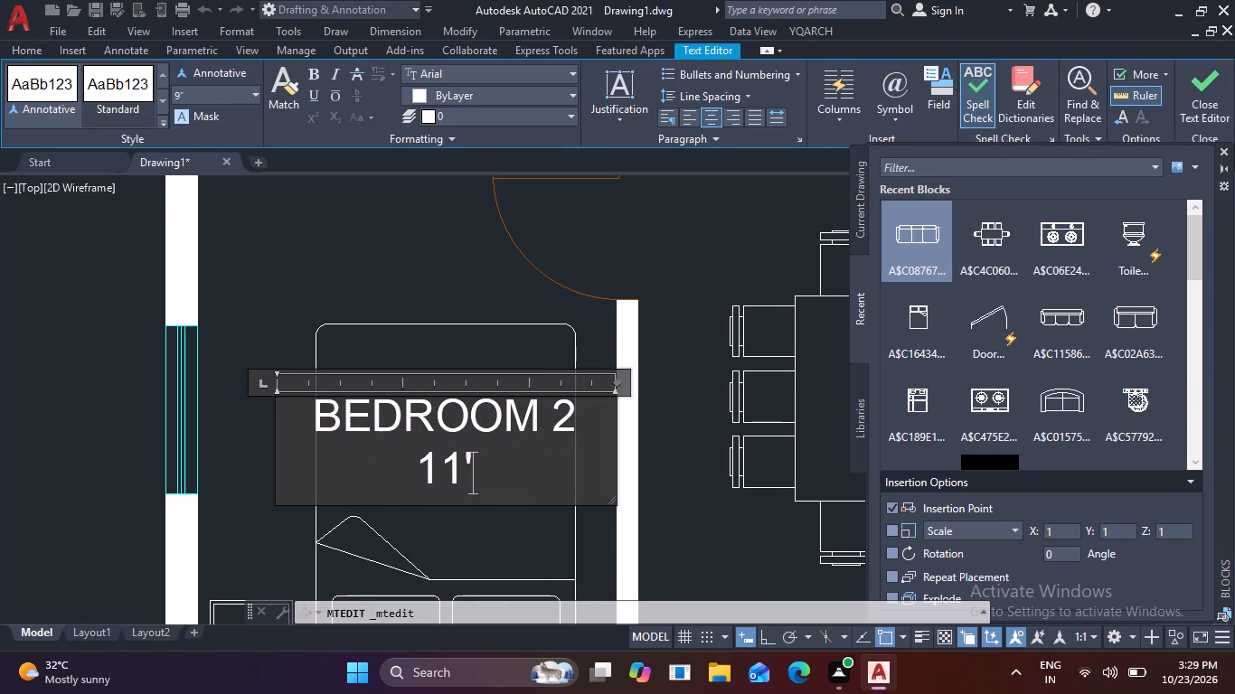
key("BackSpace")
key("BackSpace")
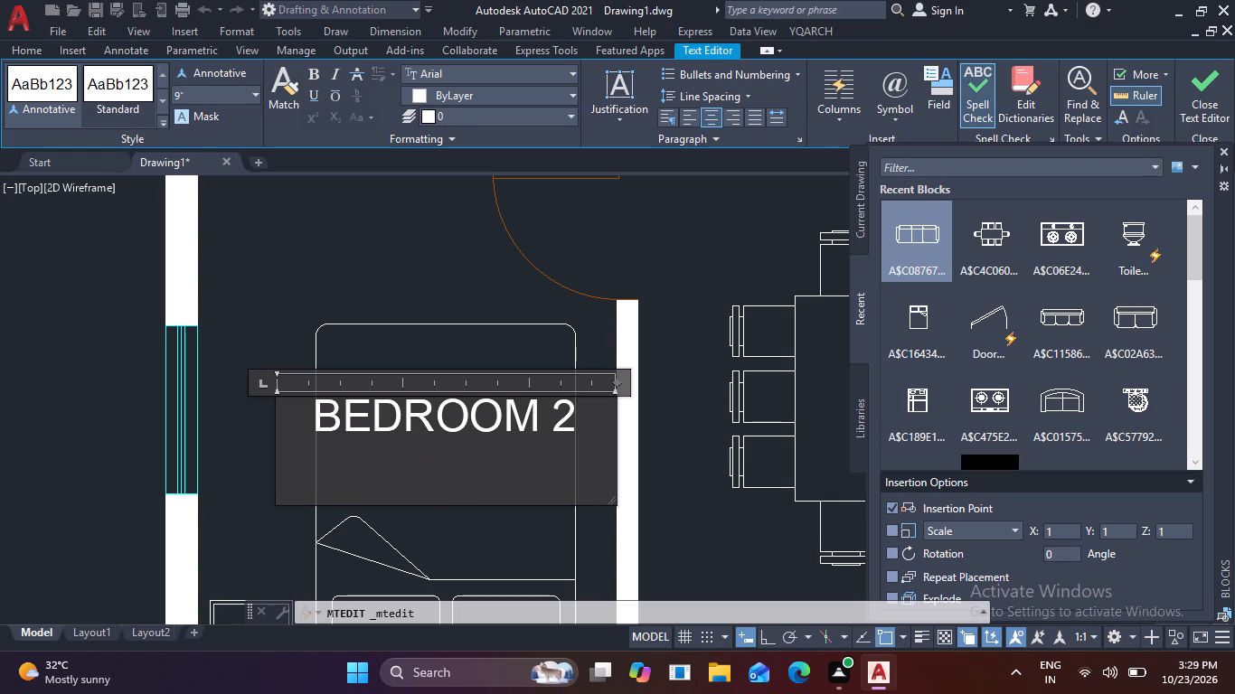
key("1")
key("minus")
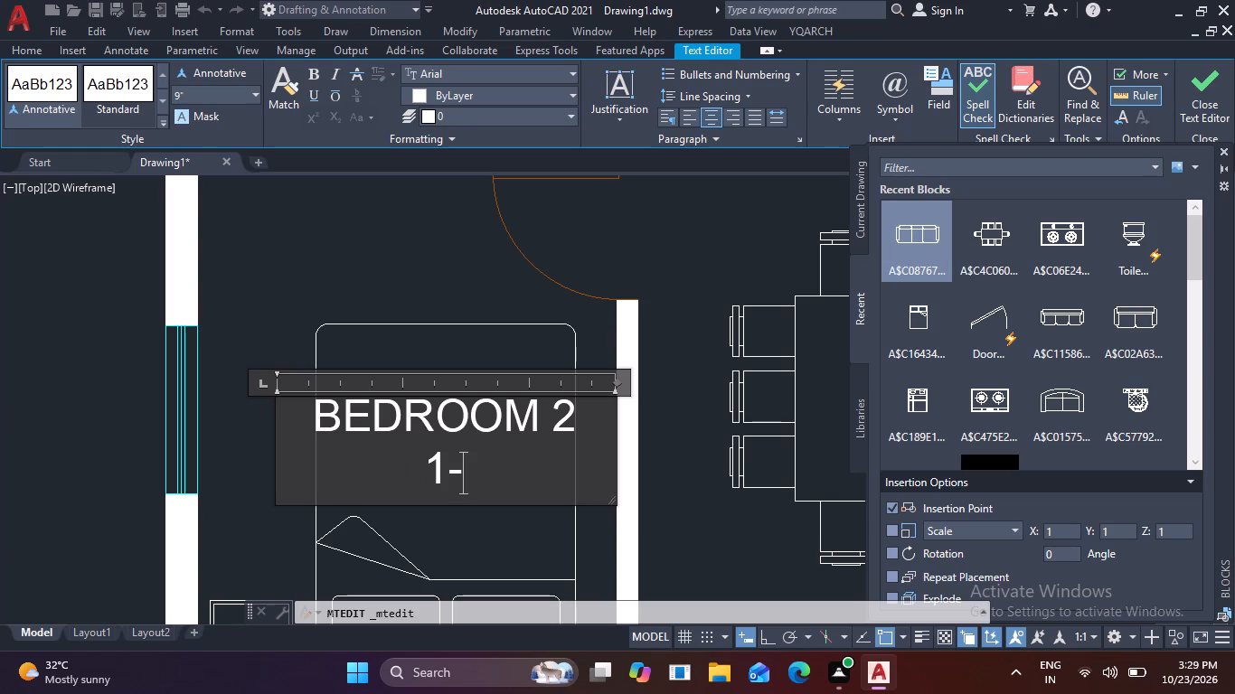
key("BackSpace")
type("0'")
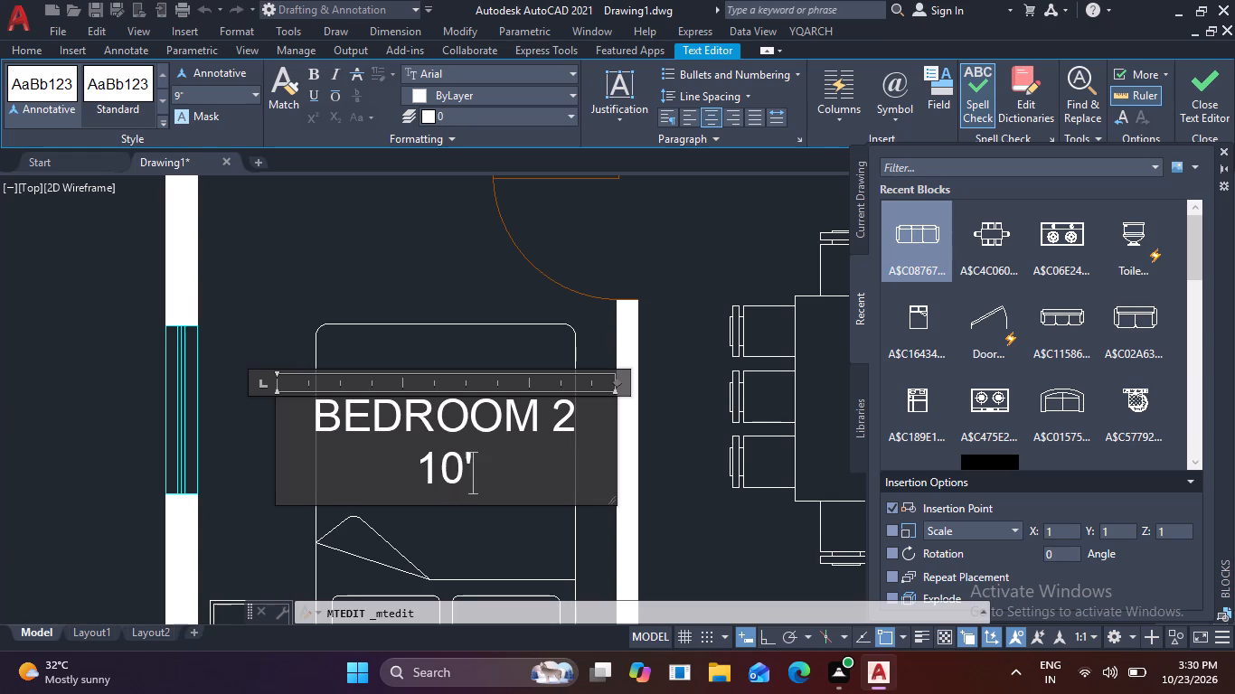
key("x")
type("12'")
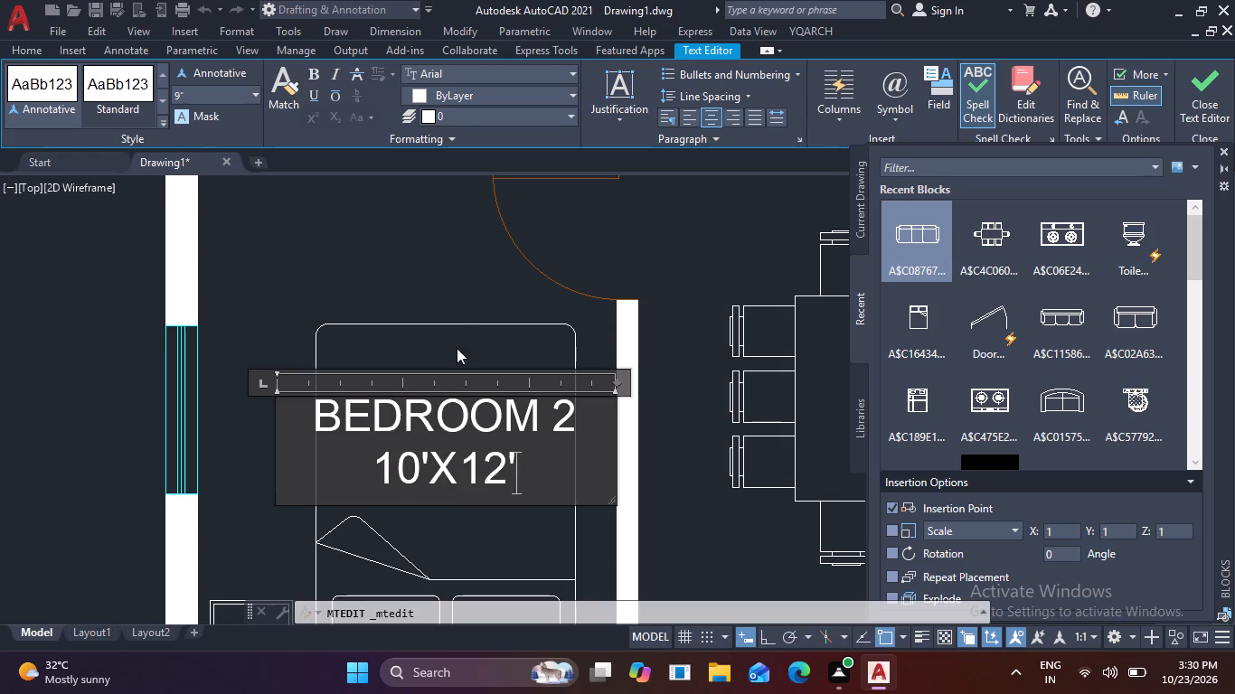
left_click(471, 240)
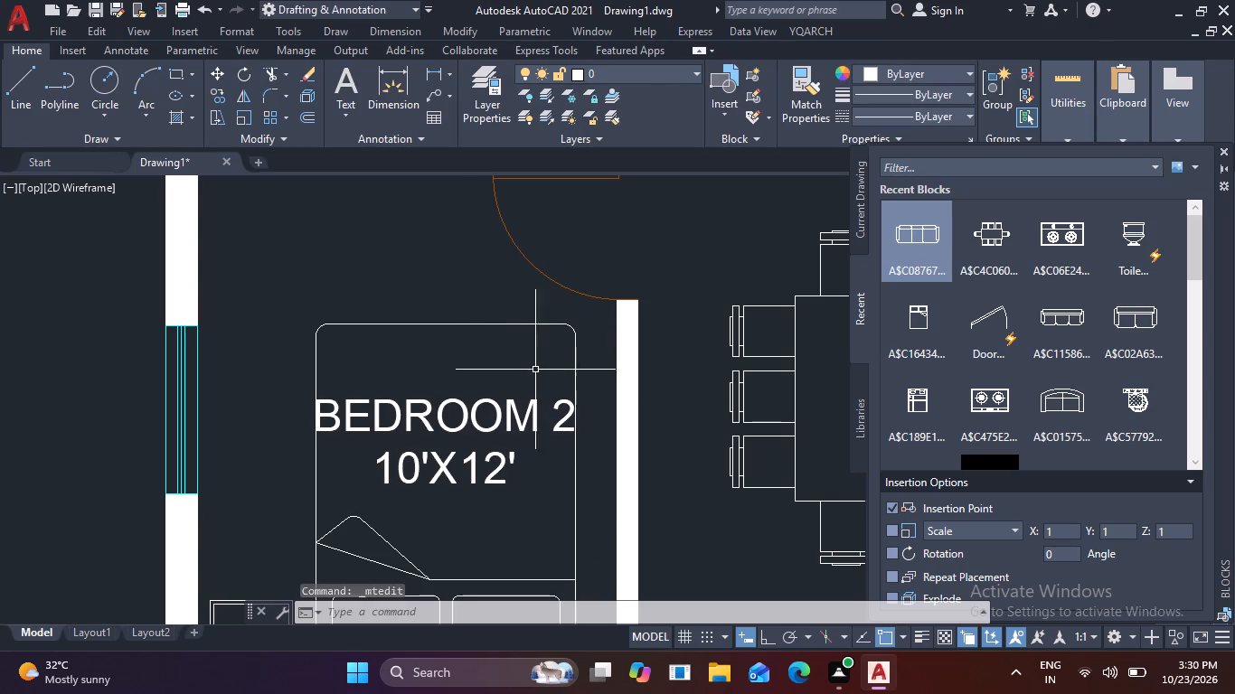
Replace the BEDROOM 11'X12' text between the dining table and the outer wall, below the toilet, with DINING.
scroll(561, 334, "down", 1)
middle_click_drag(558, 324, 236, 361)
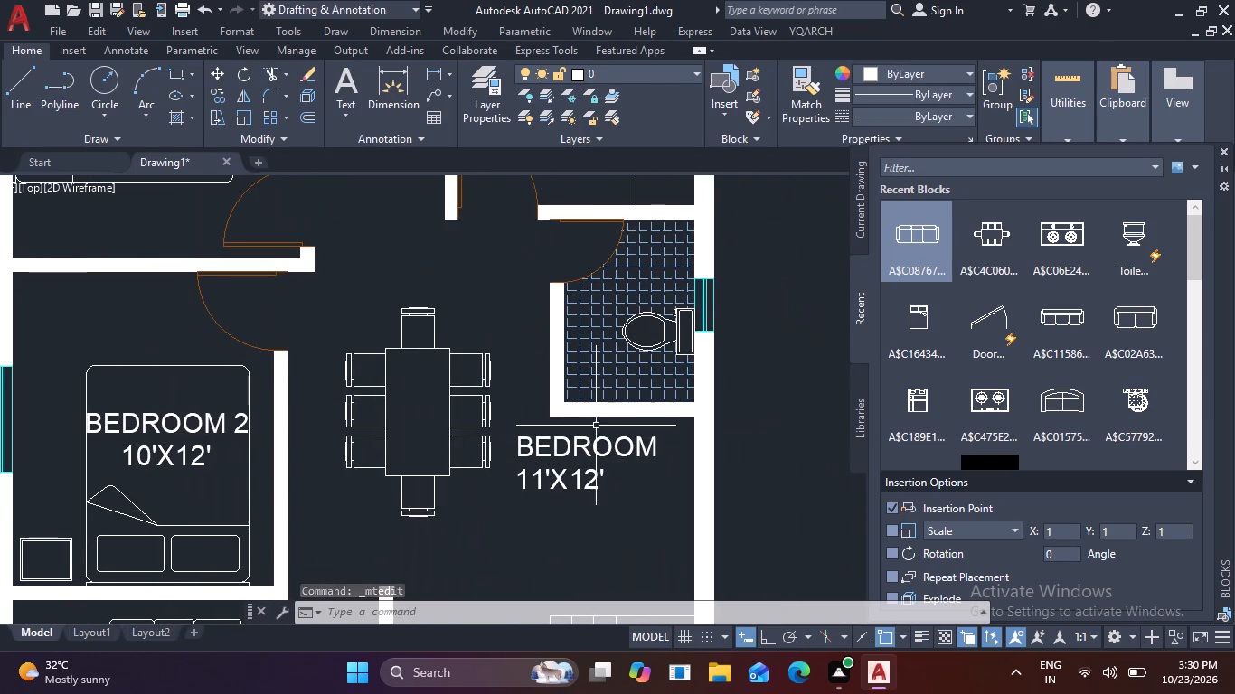
middle_click_drag(586, 419, 561, 330)
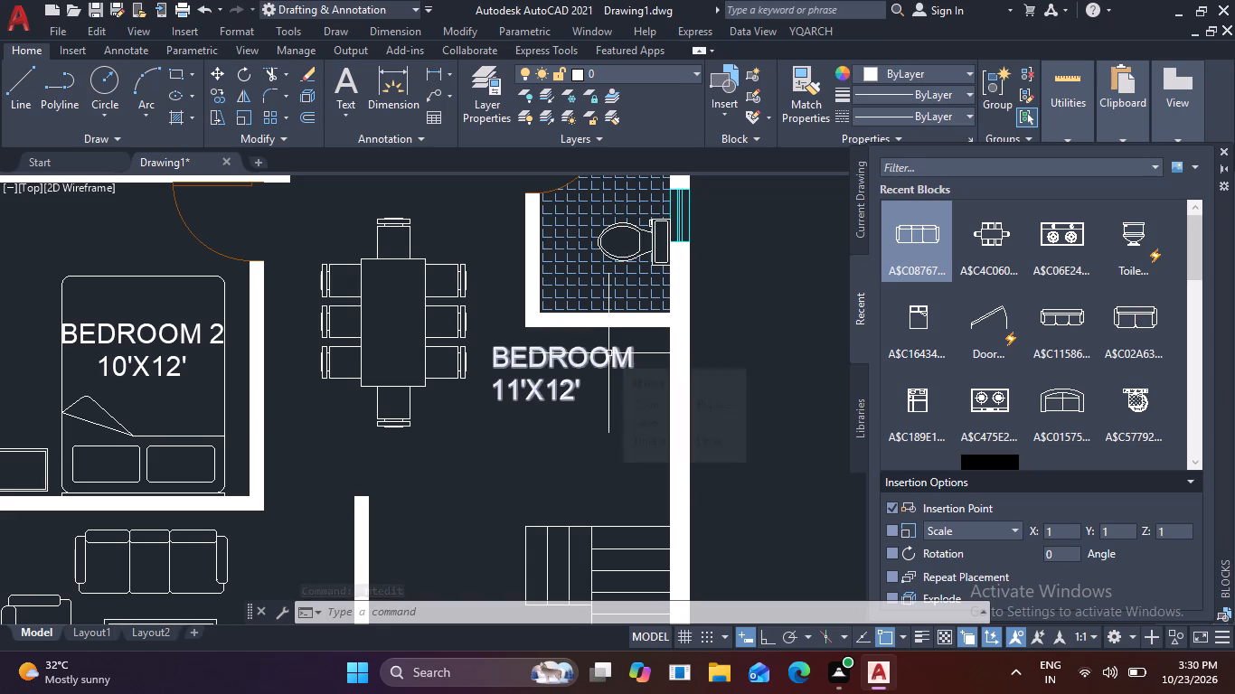
scroll(603, 379, "up", 2)
double_click(549, 338)
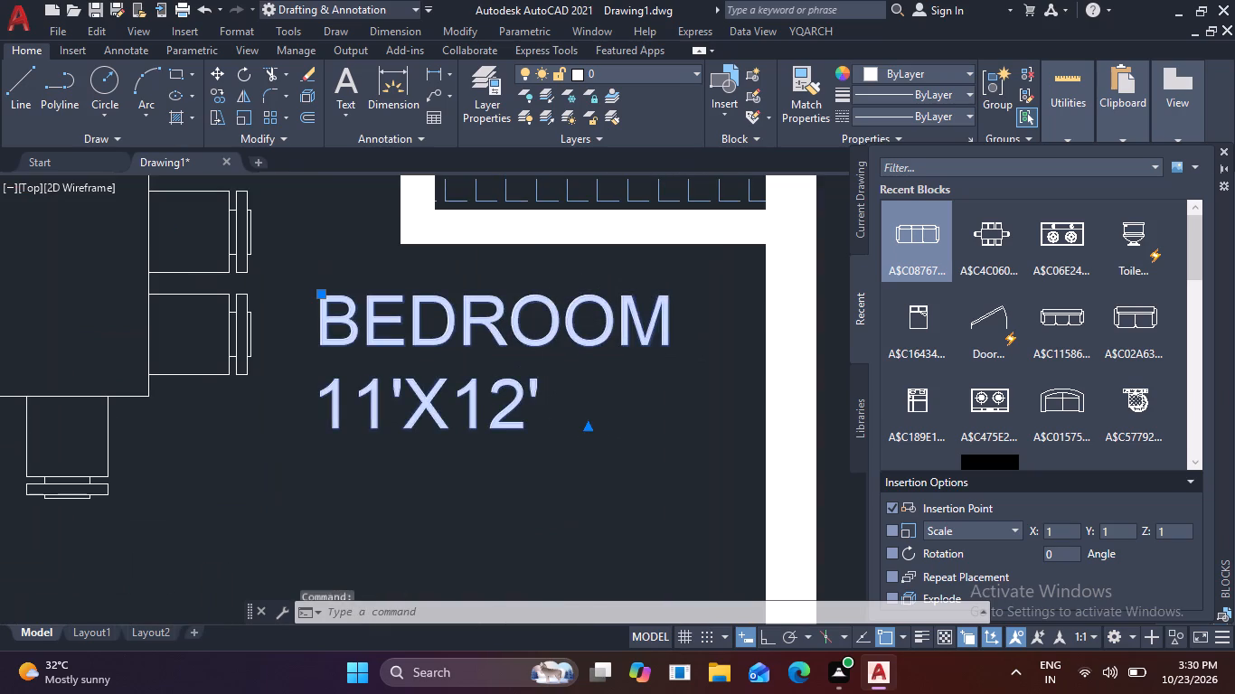
left_click(636, 396)
key("BackSpace")
key("BackSpace")
key("BackSpace")
key("BackSpace")
key("BackSpace")
key("BackSpace")
key("BackSpace")
key("BackSpace")
key("BackSpace")
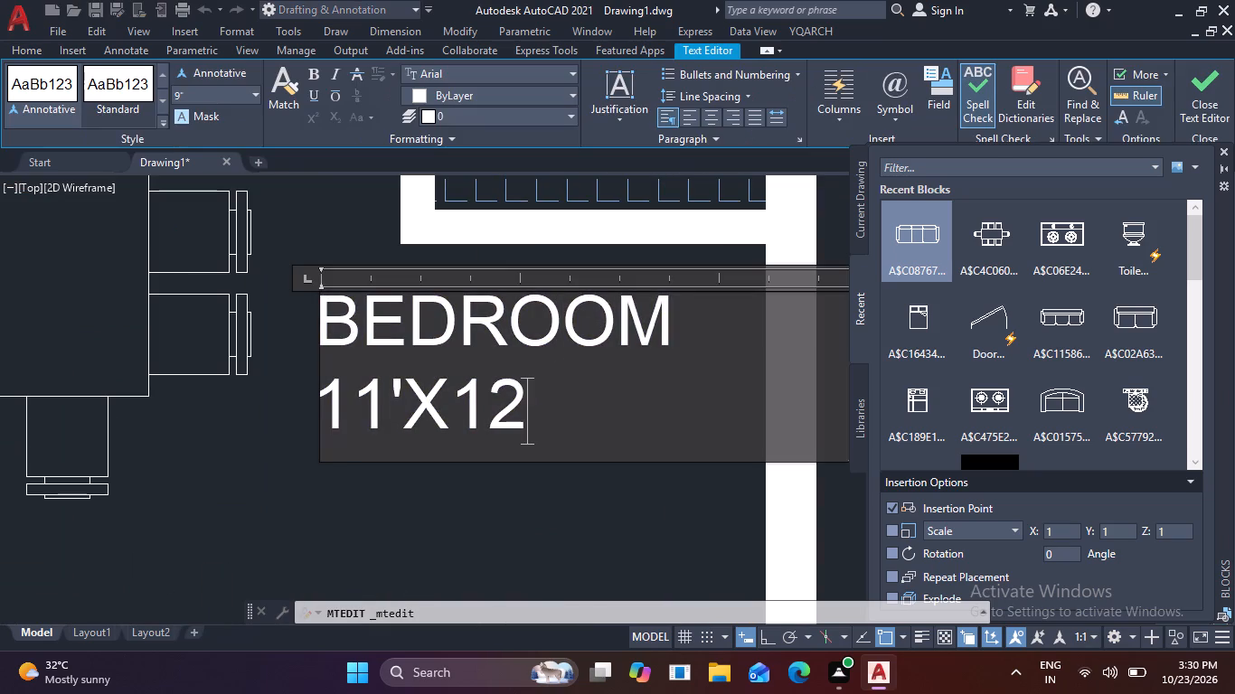
key("BackSpace")
key("BackSpace")
key("BackSpace")
key("BackSpace")
key("BackSpace")
key("BackSpace")
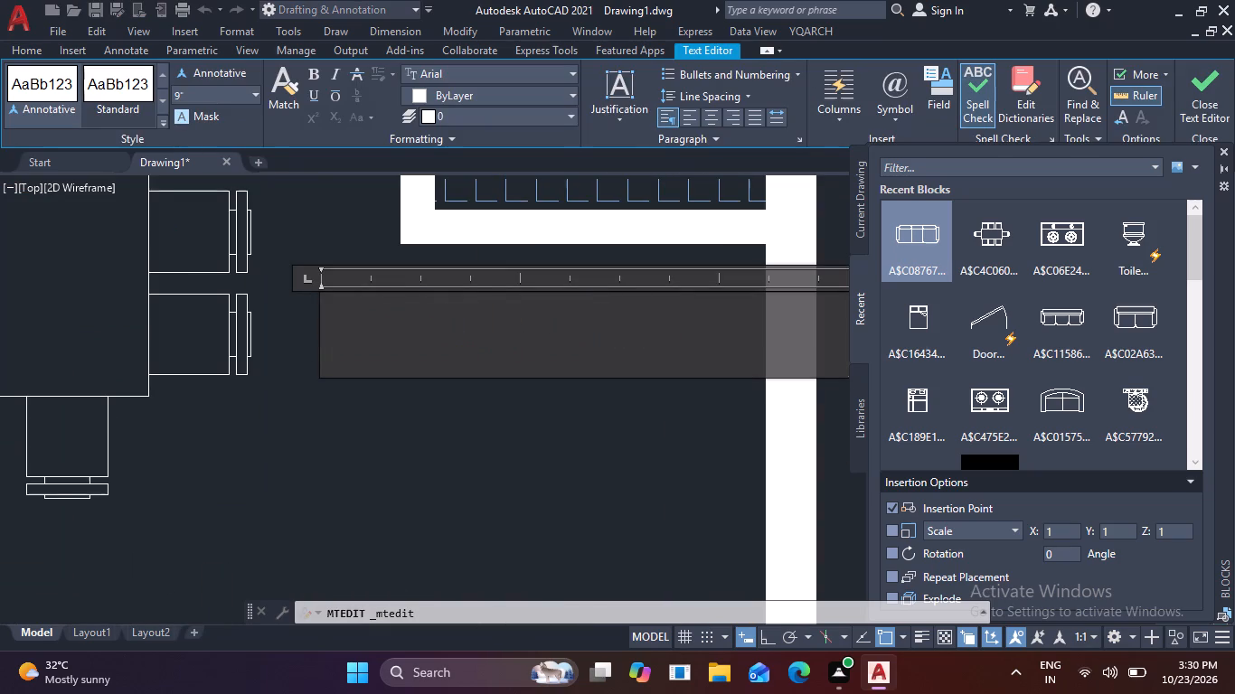
type("DININ")
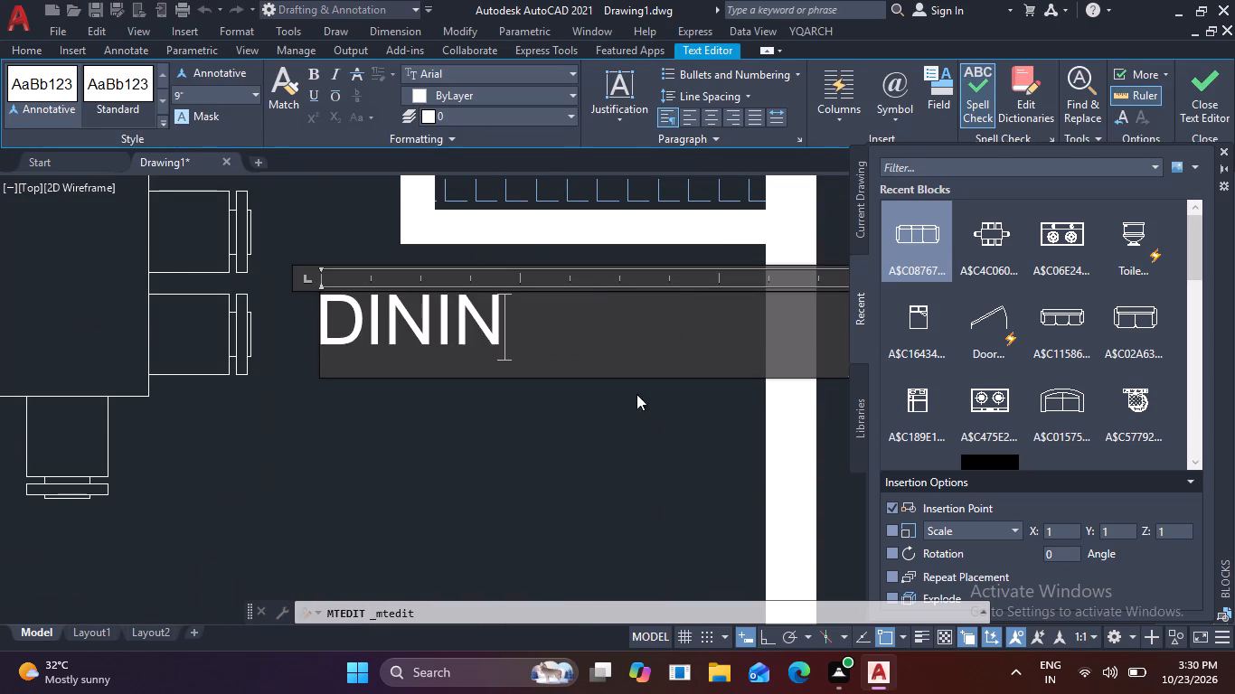
key("BackSpace")
key("g")
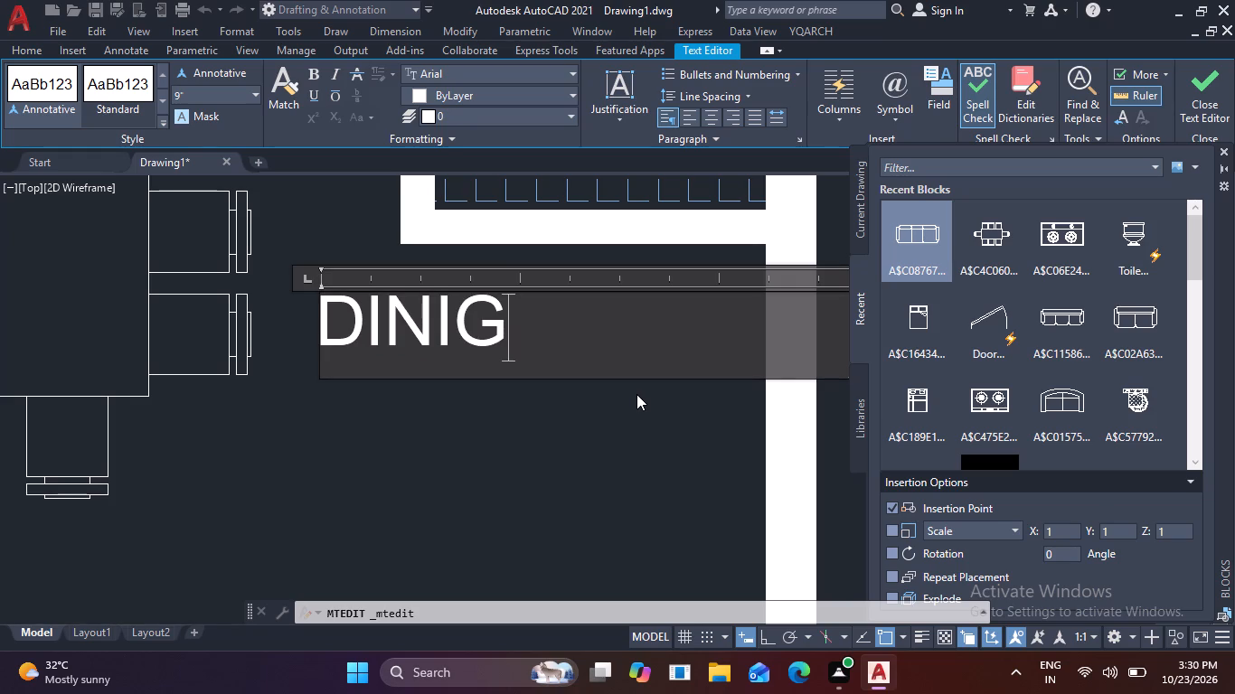
key("Left")
key("g")
key("BackSpace")
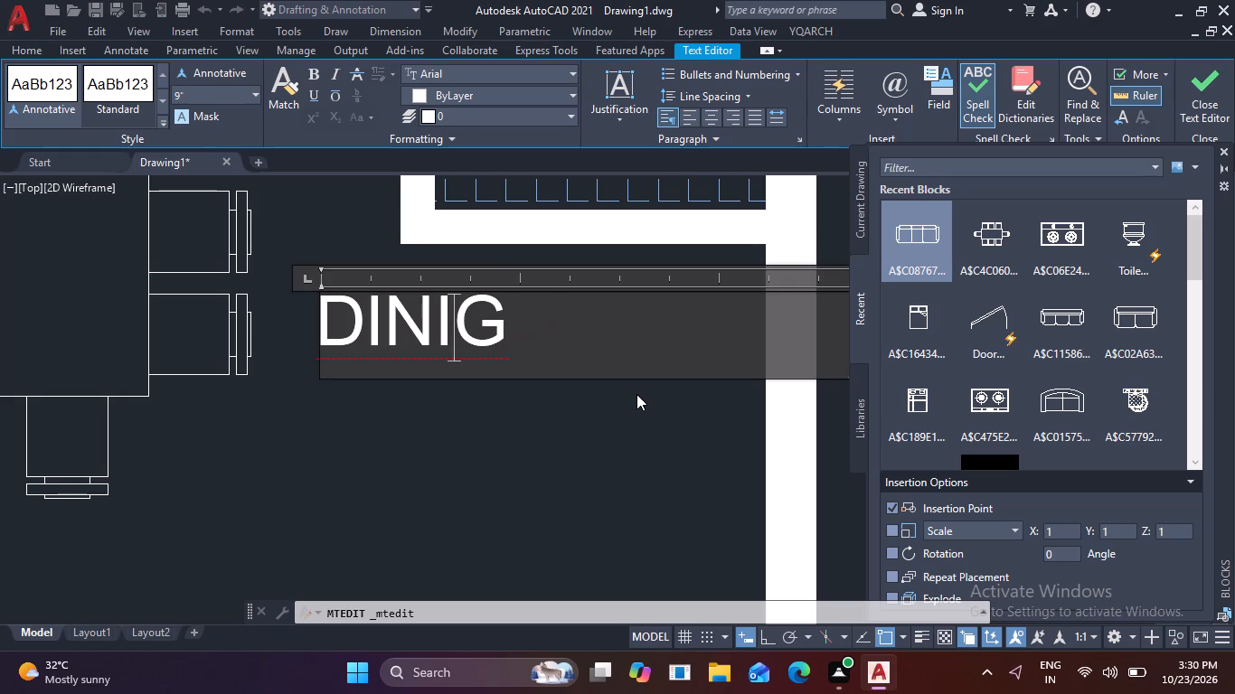
key("n")
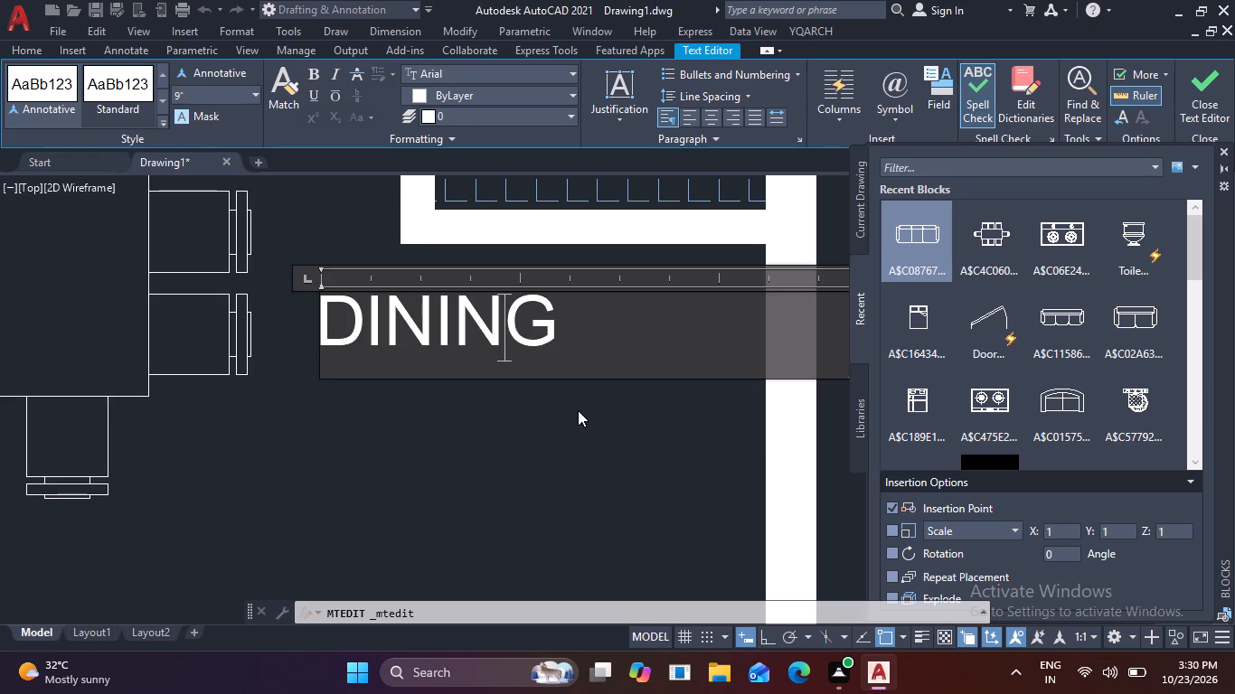
key("Right")
Add the dimensions 9'X10' as a second line under DINING.
key("Return")
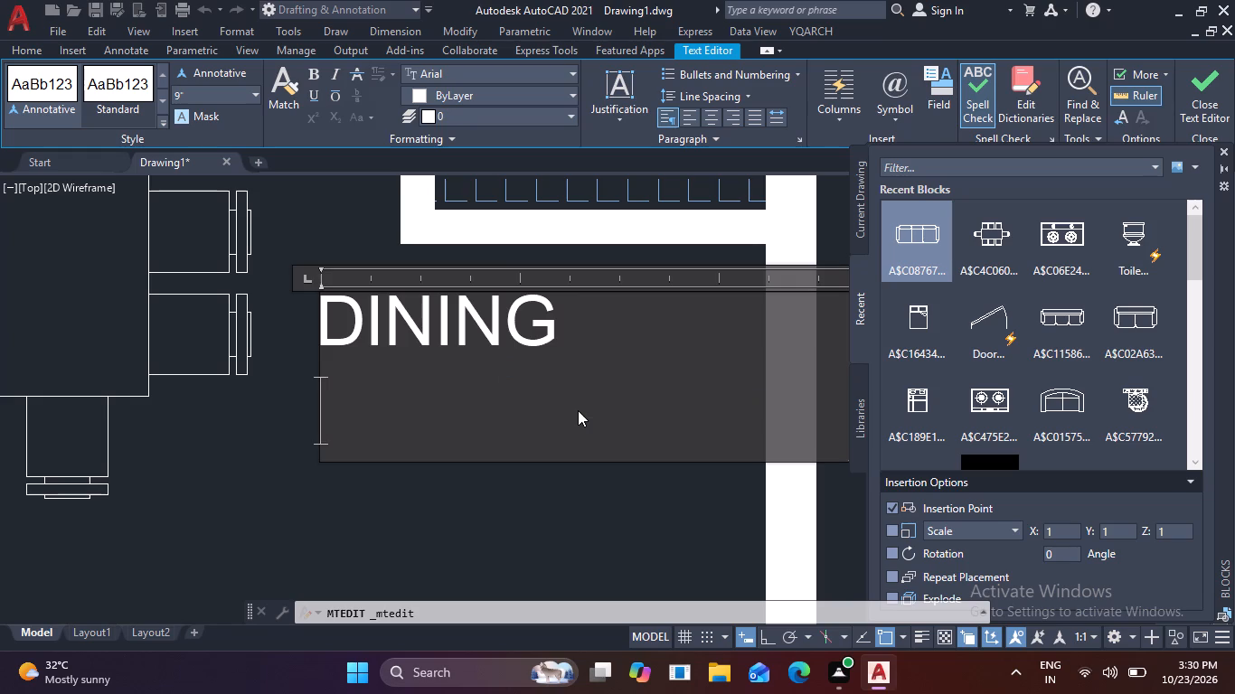
key("9")
key("apostrophe")
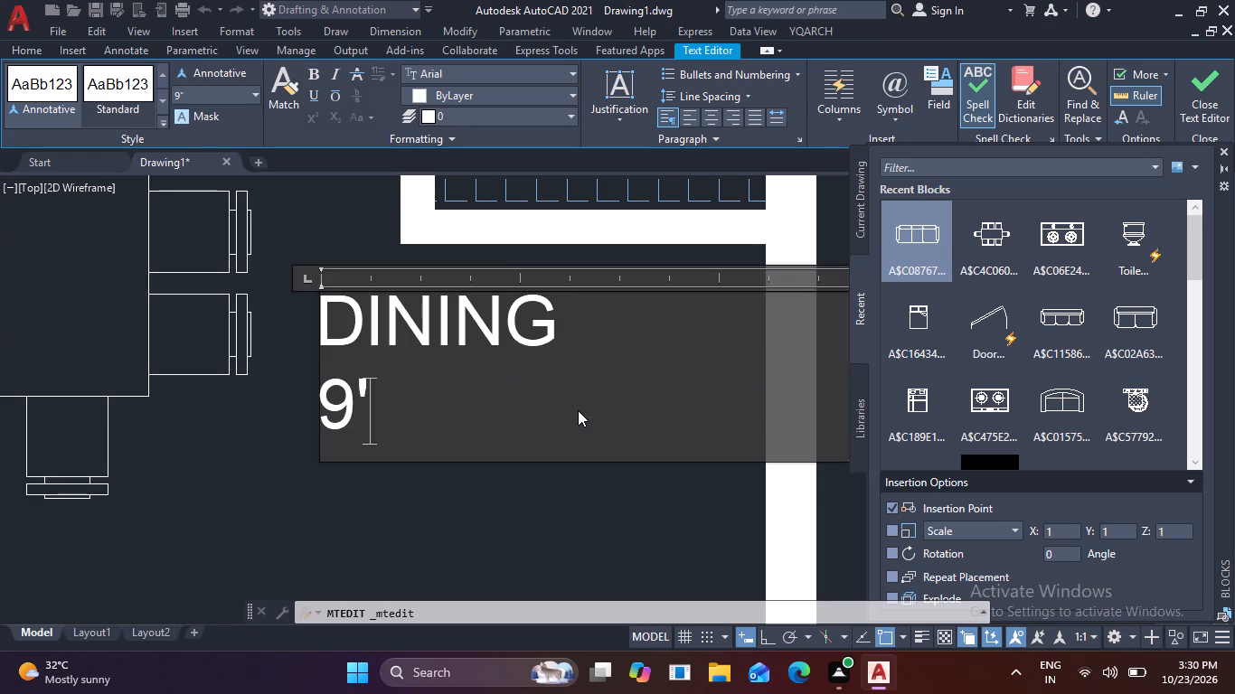
key("x")
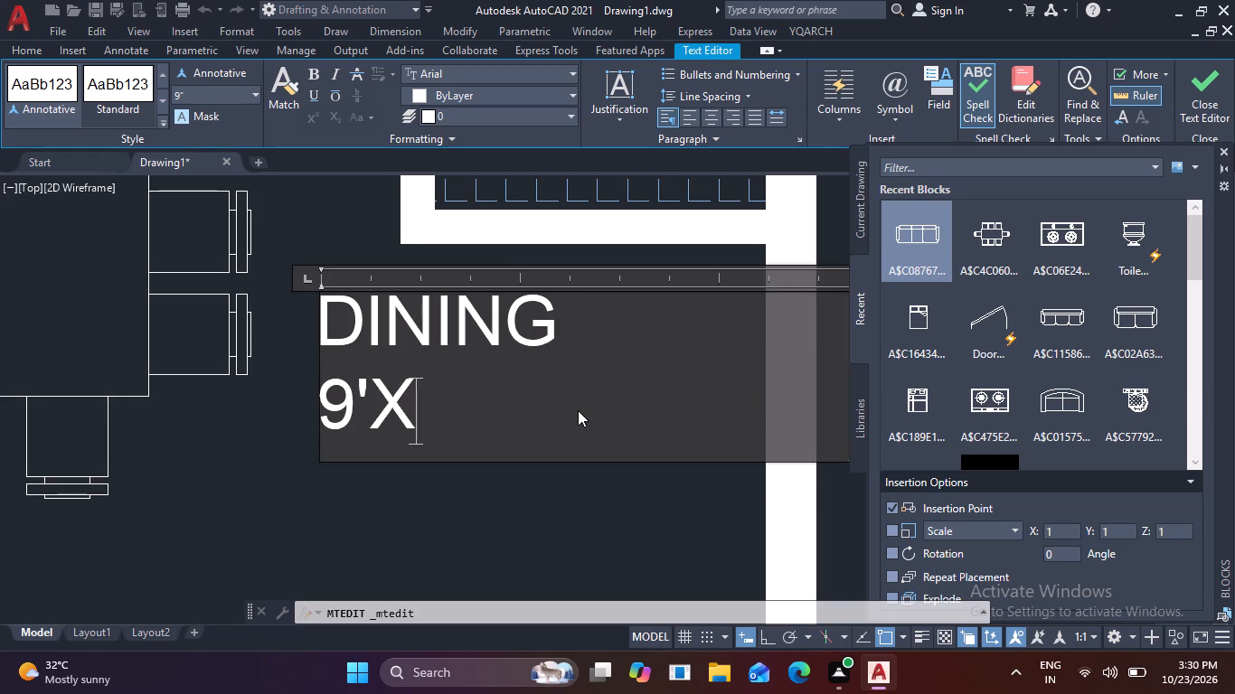
type("10'")
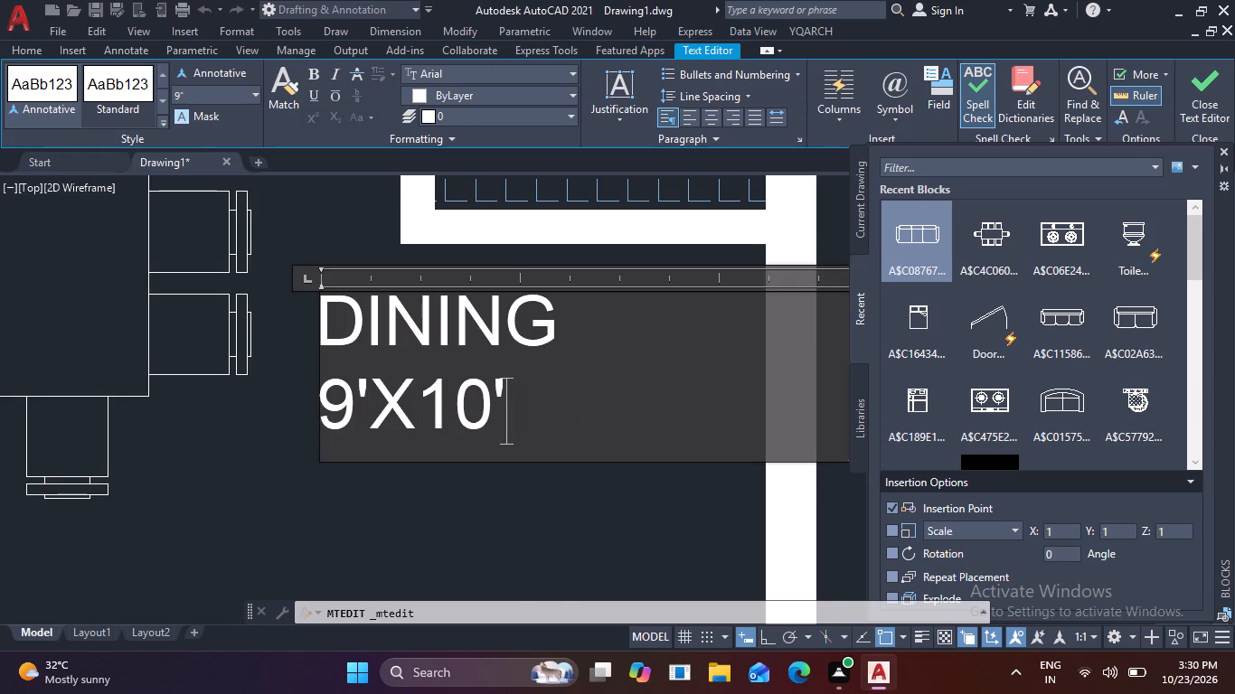
Narrow the DINING label's text frame to fit inside the outer wall and centre both of its lines.
scroll(559, 411, "down", 2)
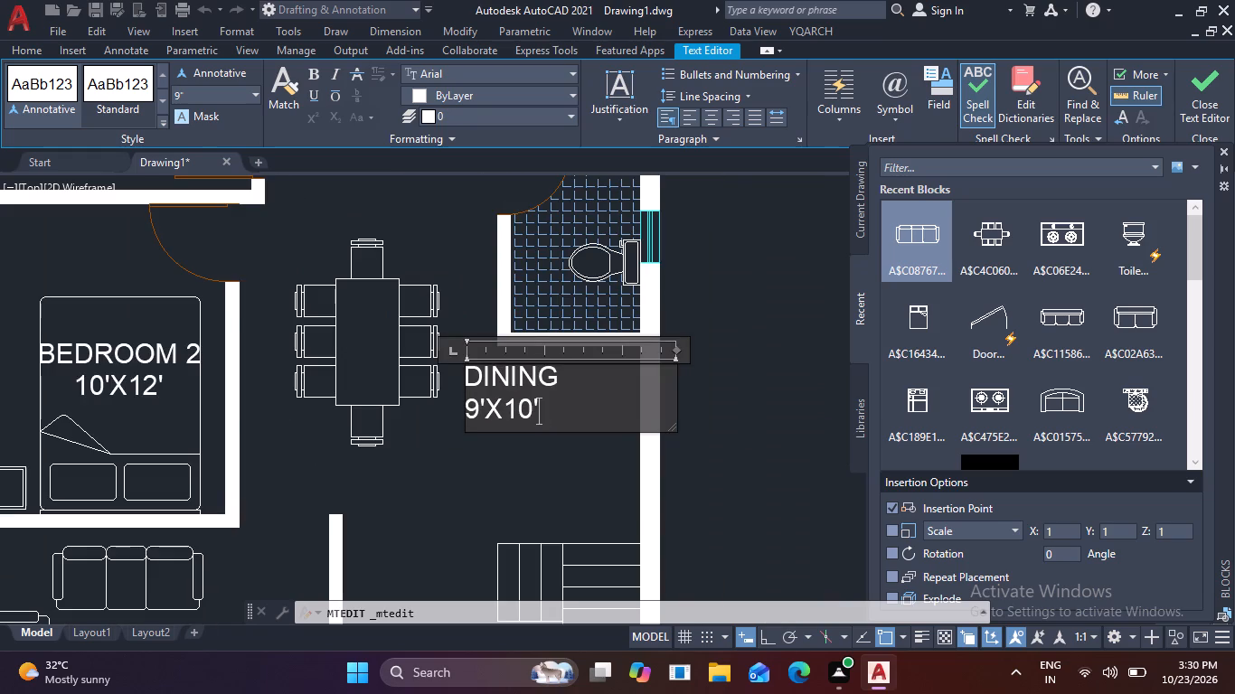
left_click_drag(678, 351, 593, 361)
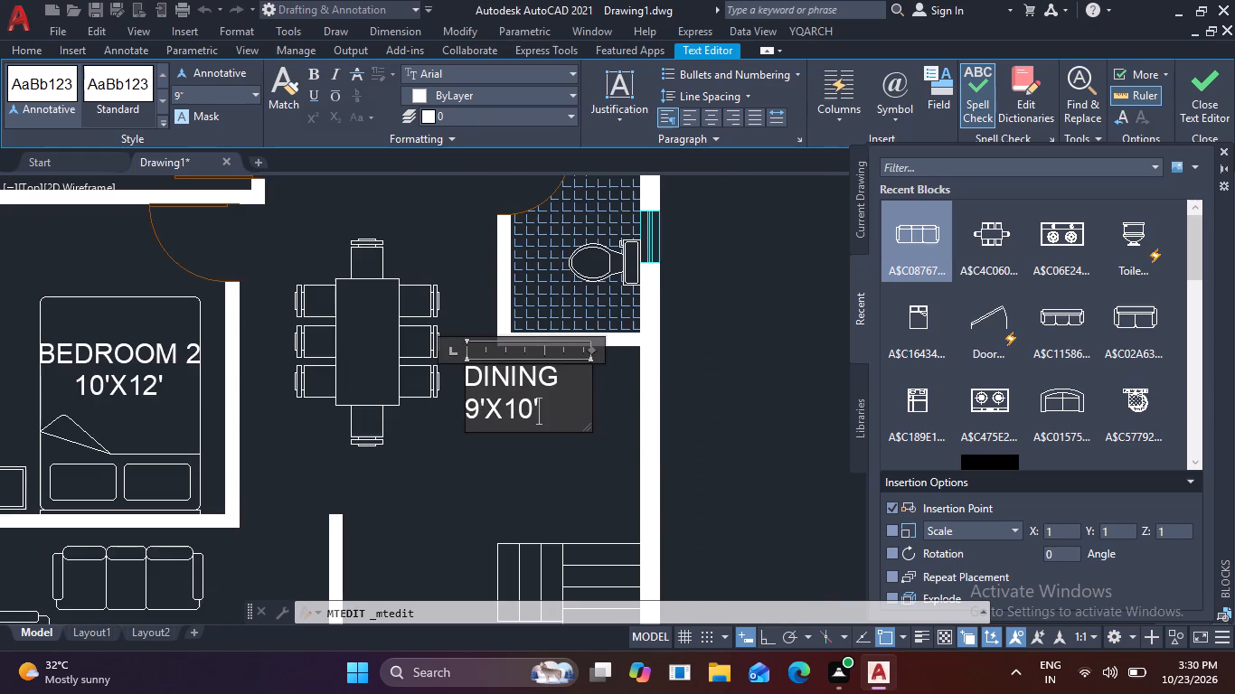
left_click_drag(563, 404, 448, 374)
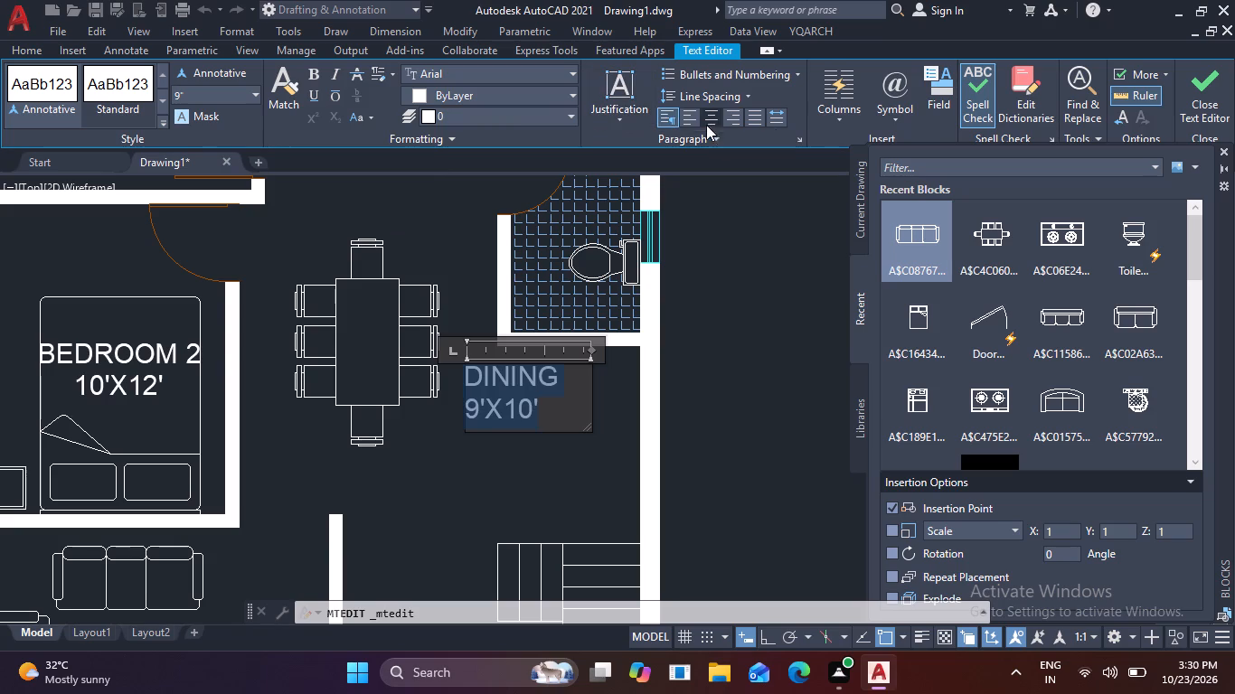
left_click(707, 122)
left_click(430, 453)
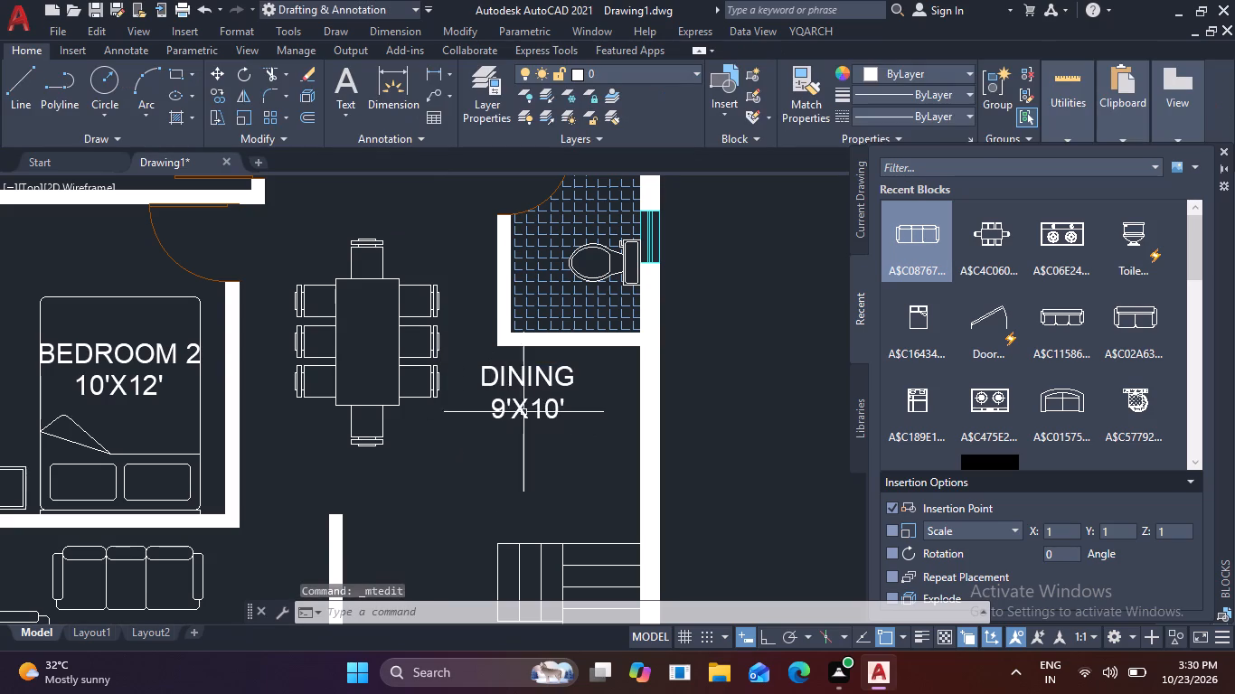
Replace the BEDROOM 11'X12' text over the coffee table in the sofa room with LIVING ROOM.
scroll(532, 407, "down", 3)
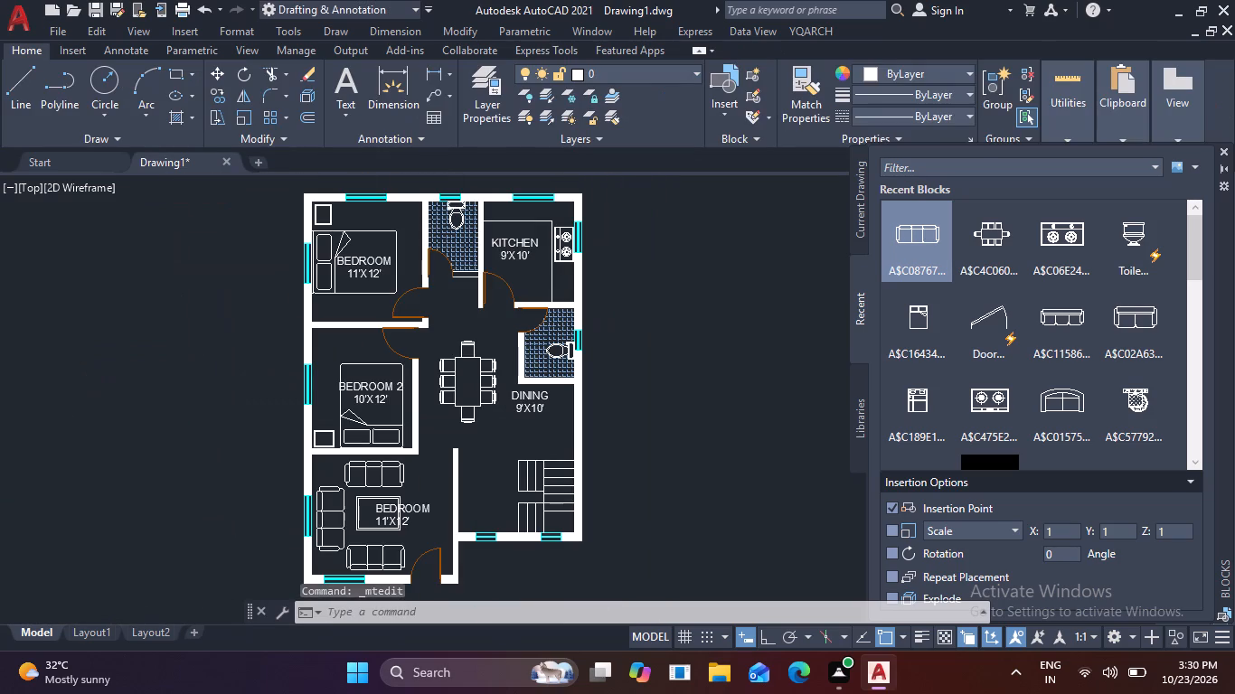
scroll(540, 419, "up", 1)
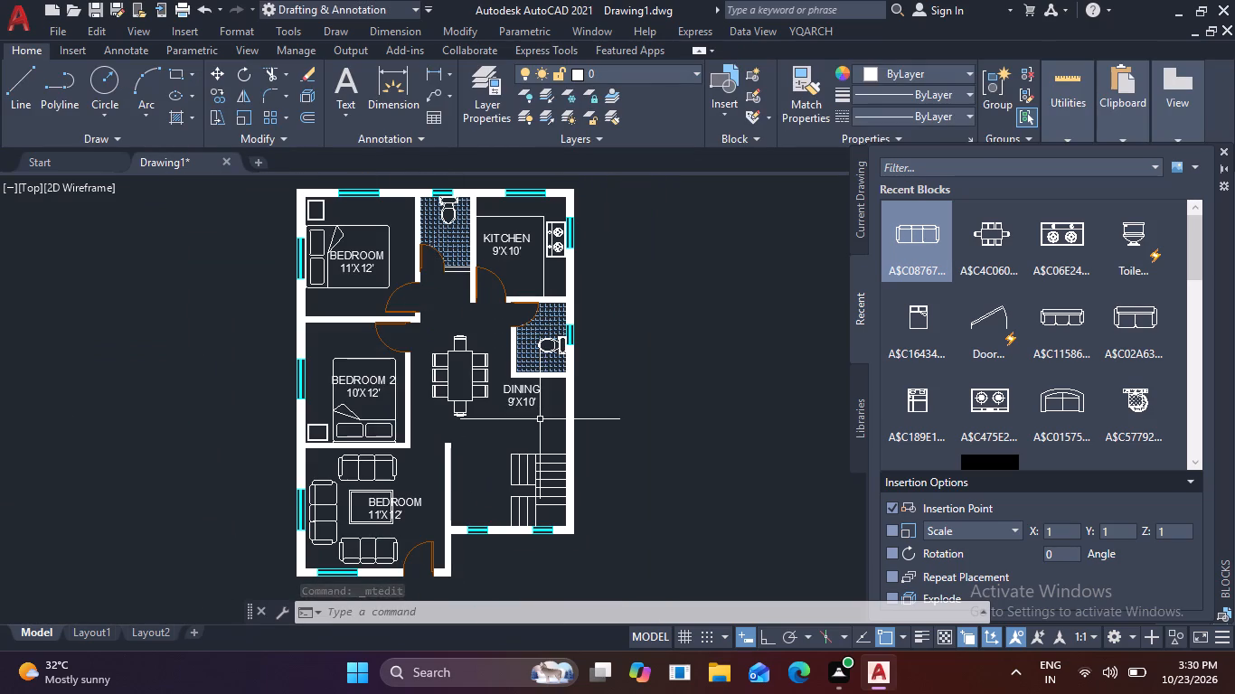
scroll(391, 505, "up", 2)
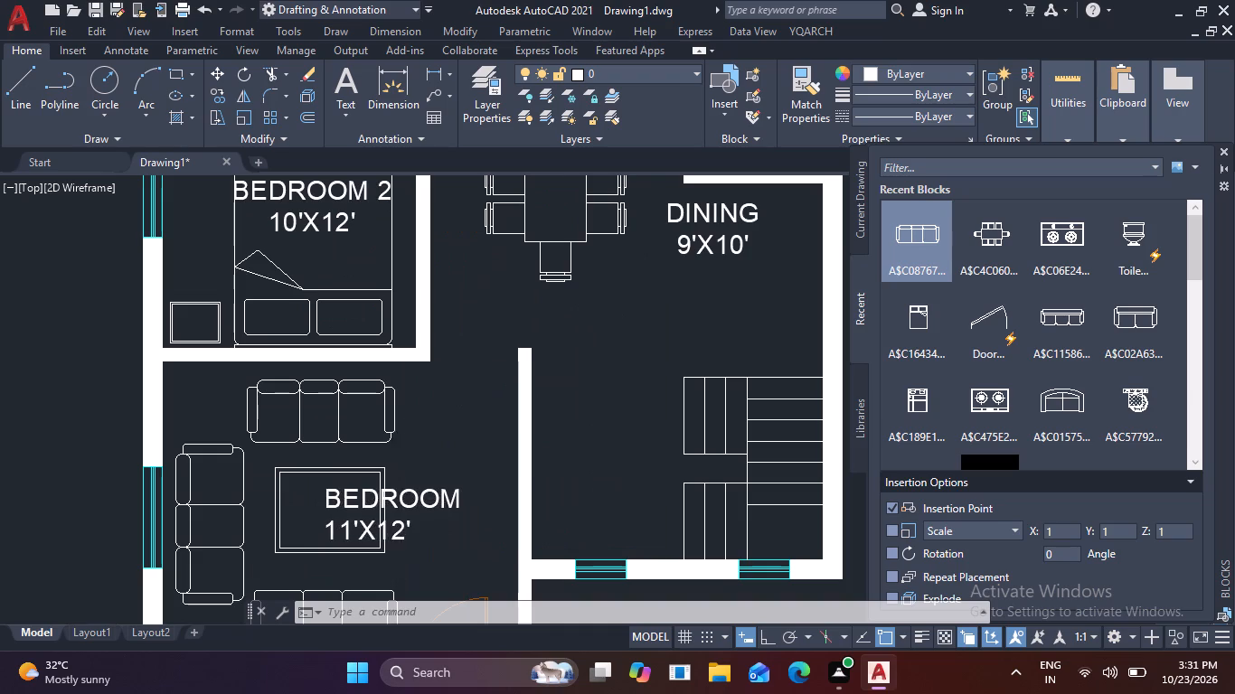
double_click(402, 499)
left_click(448, 548)
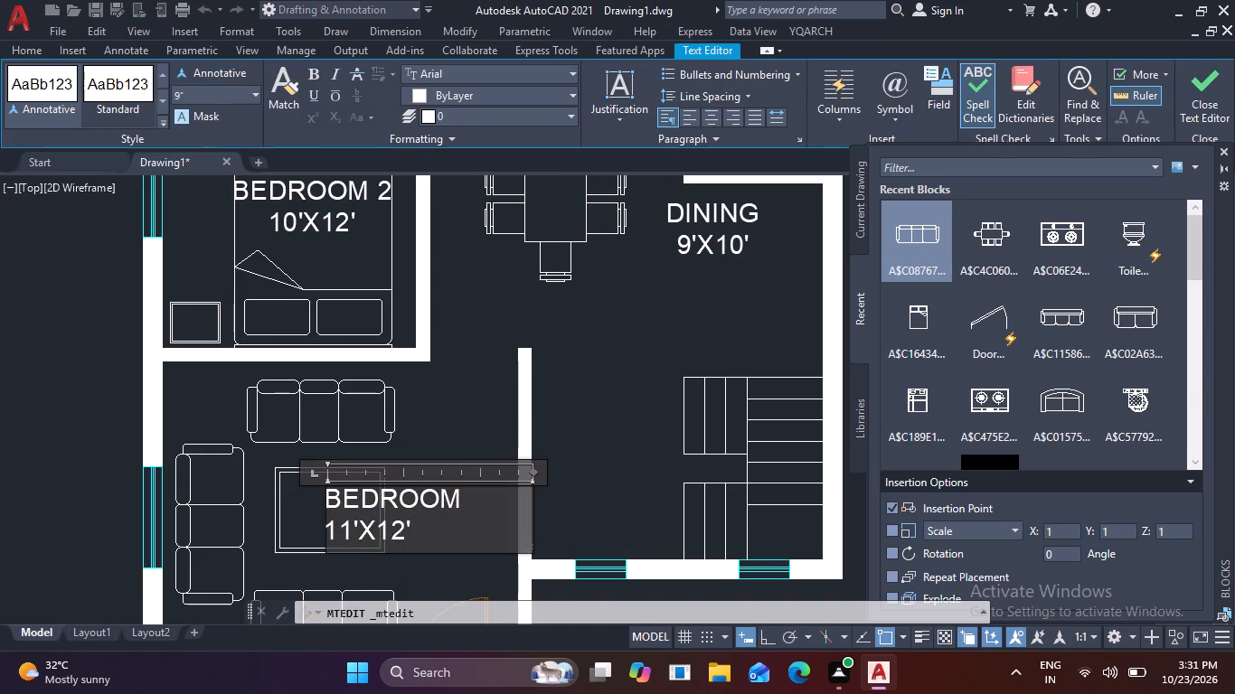
key("BackSpace")
key("BackSpace")
key("BackSpace")
key("BackSpace")
key("BackSpace")
key("BackSpace")
key("BackSpace")
key("BackSpace")
key("BackSpace")
key("BackSpace")
key("BackSpace")
key("BackSpace")
key("BackSpace")
key("BackSpace")
key("BackSpace")
key("BackSpace")
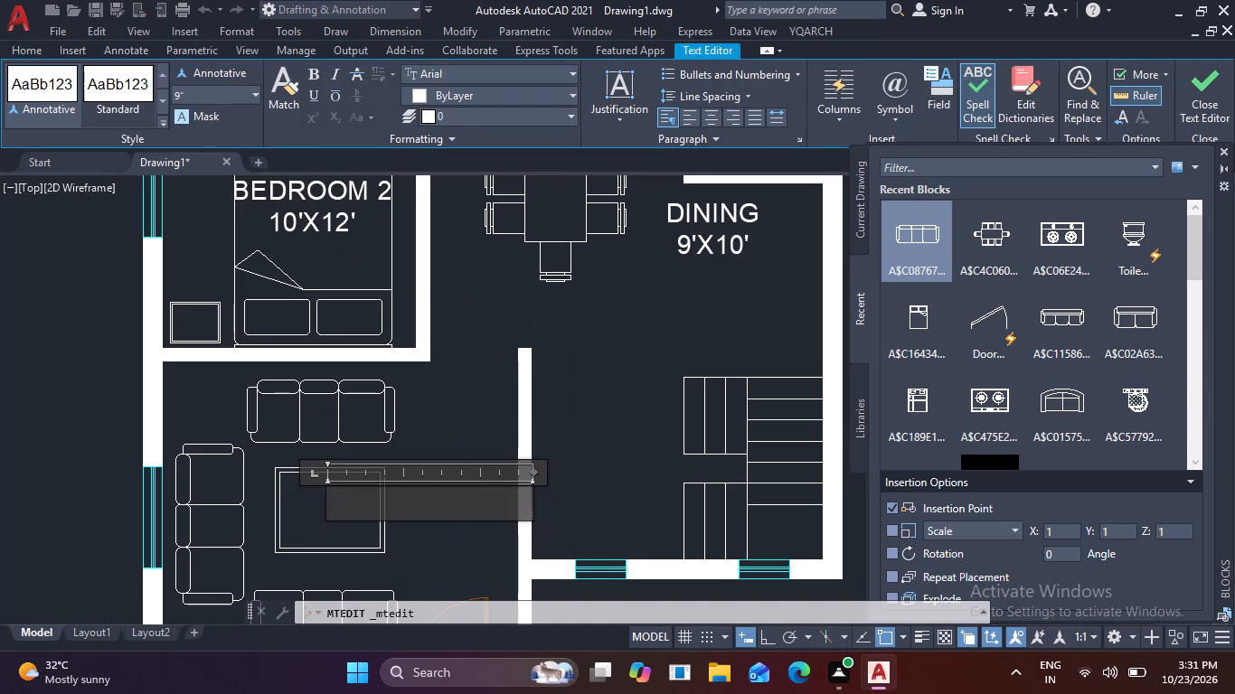
type("LI")
type("VING")
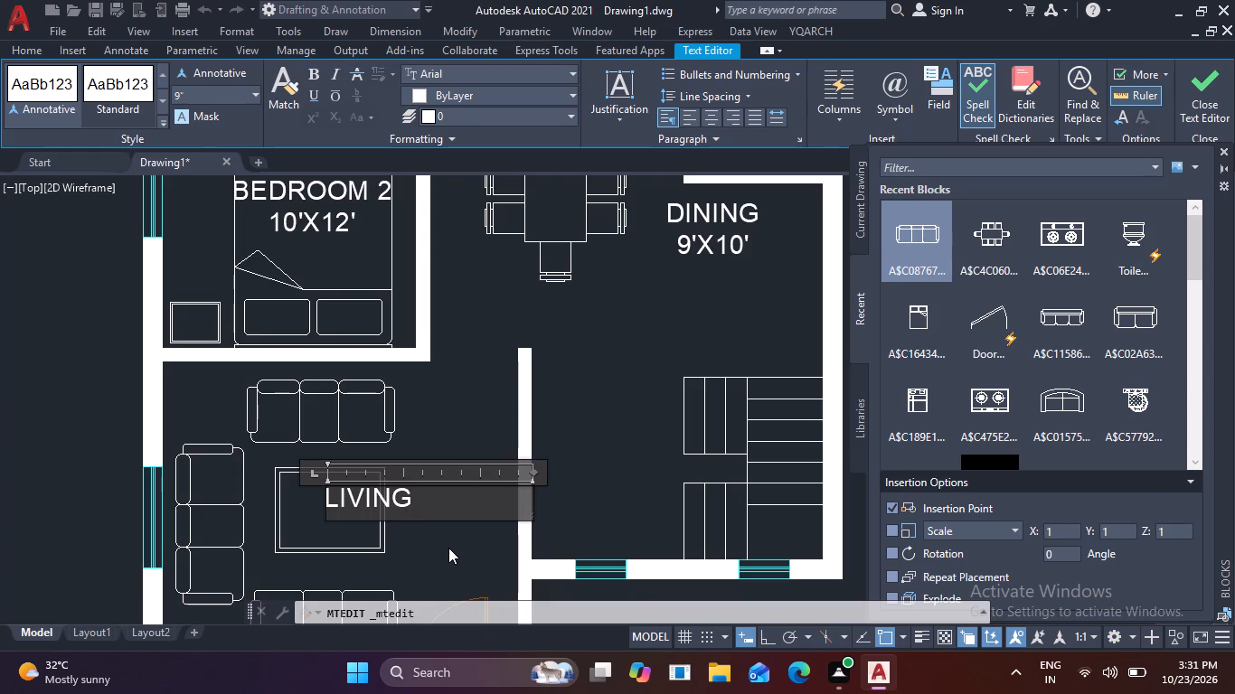
key("space")
type("ROOM")
Add 12'X14 as a second line under LIVING ROOM and centre both lines of the label.
key("Return")
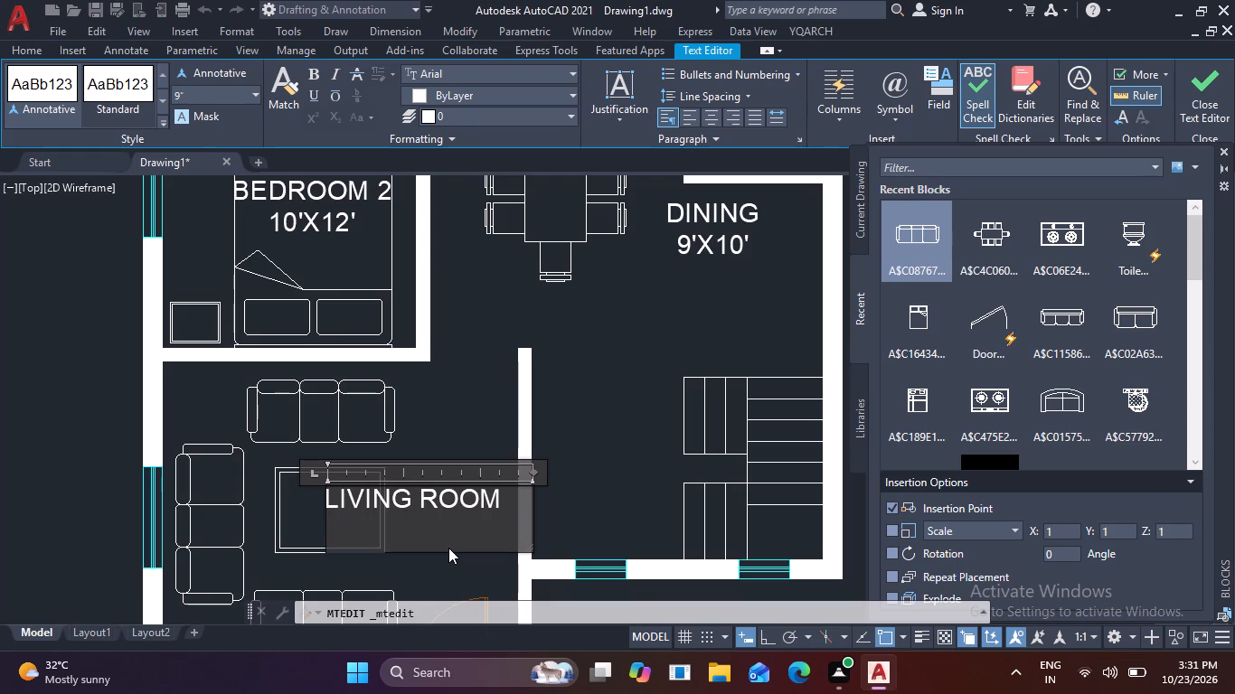
type("12")
key("apostrophe")
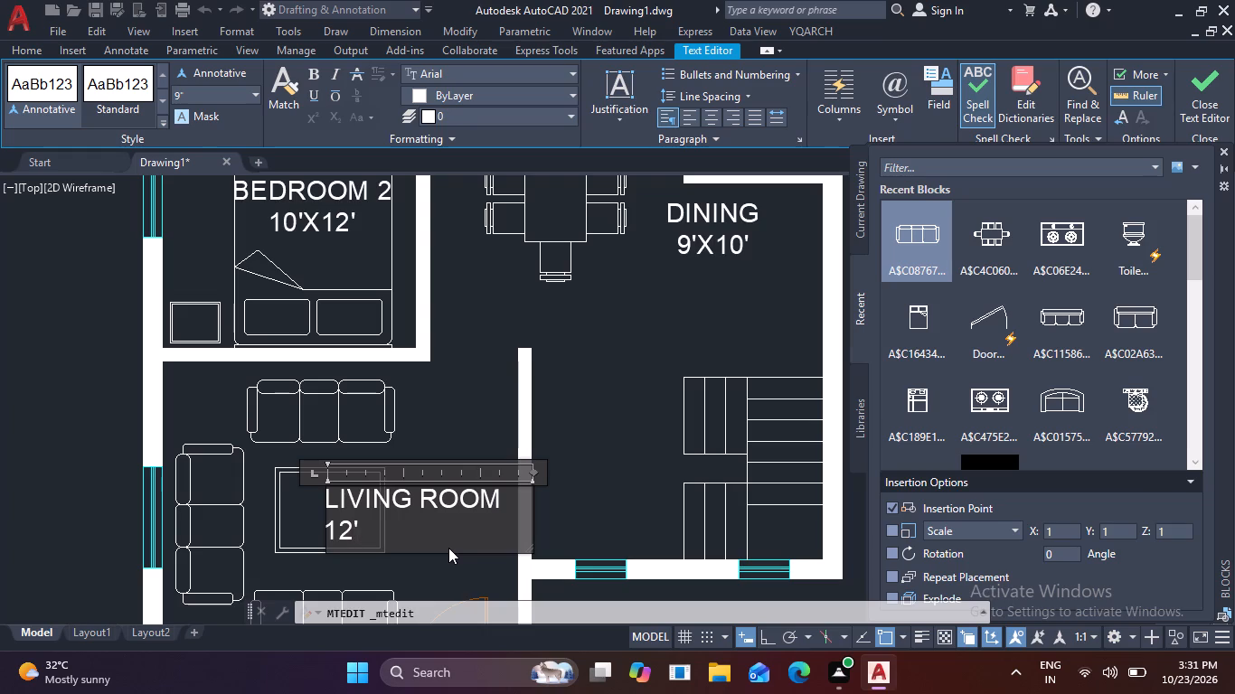
type("X14")
left_click_drag(433, 535, 336, 516)
left_click_drag(336, 516, 271, 483)
left_click(705, 117)
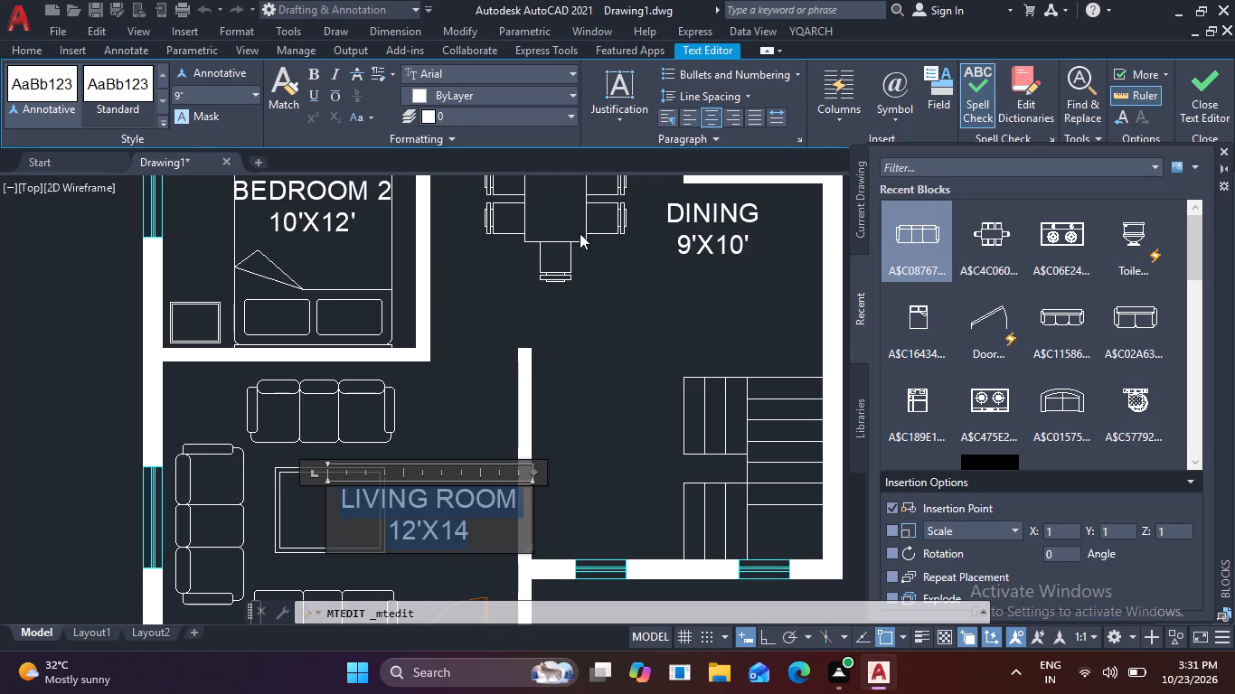
left_click(480, 324)
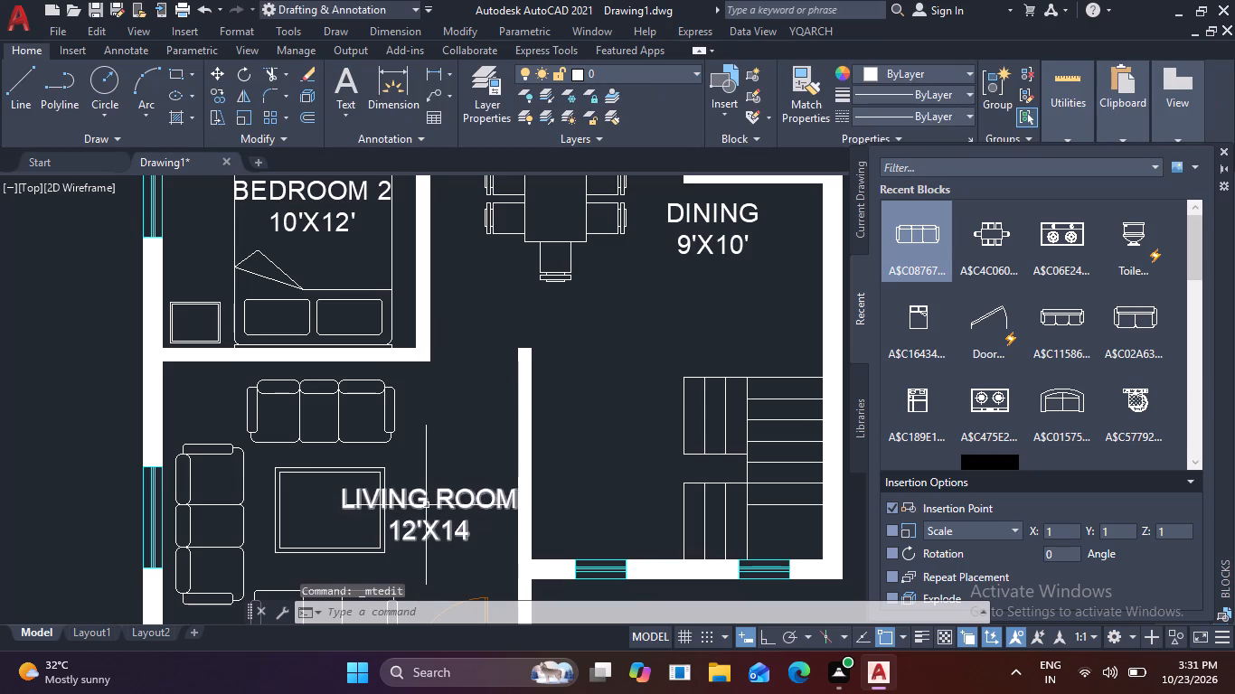
Move the LIVING ROOM label sideways, away from the inner wall and further over the coffee table.
left_click(427, 502)
type("M")
key("space")
left_click(427, 502)
left_click(378, 502)
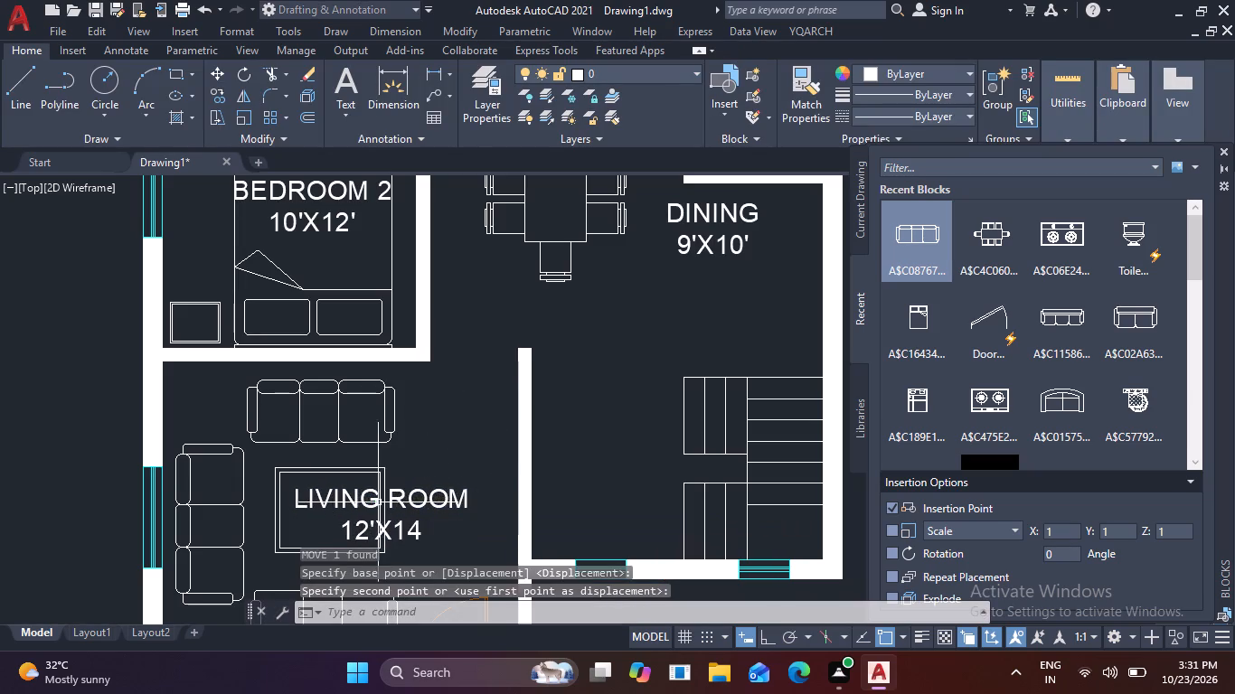
Copy the DINING label into the toilet above the dining area, placing it between the door and the WC.
scroll(526, 478, "down", 1)
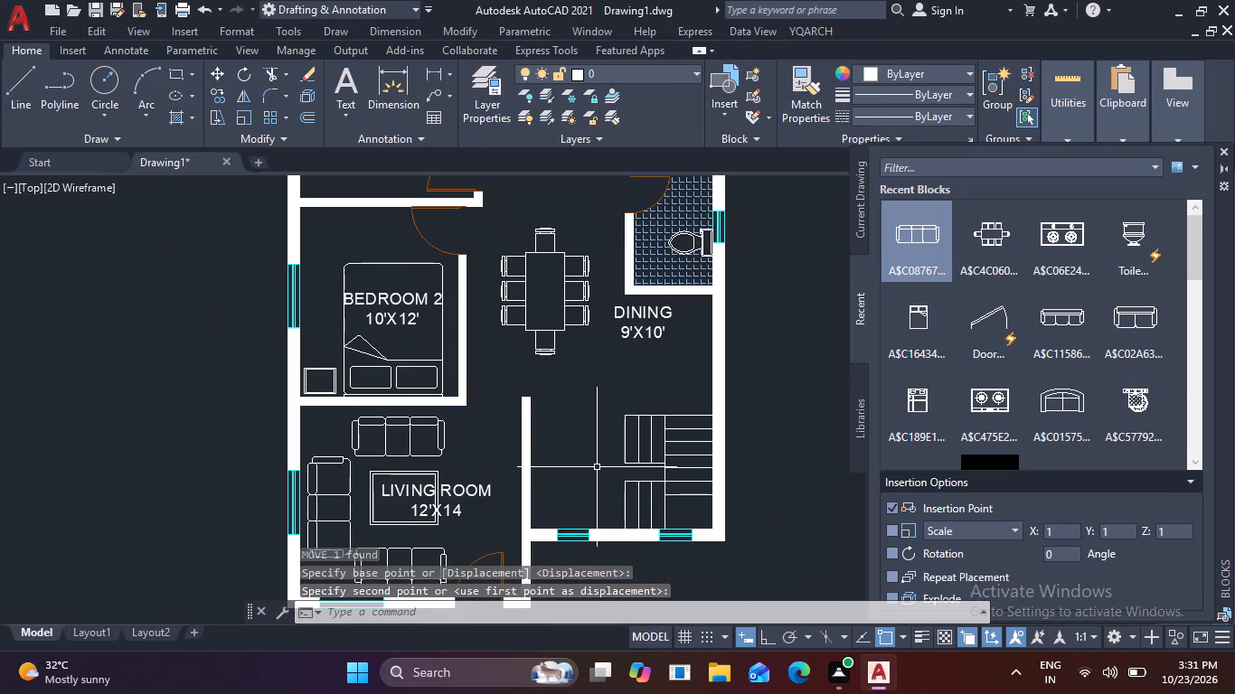
scroll(598, 467, "down", 1)
middle_click_drag(594, 460, 557, 538)
scroll(599, 452, "up", 1)
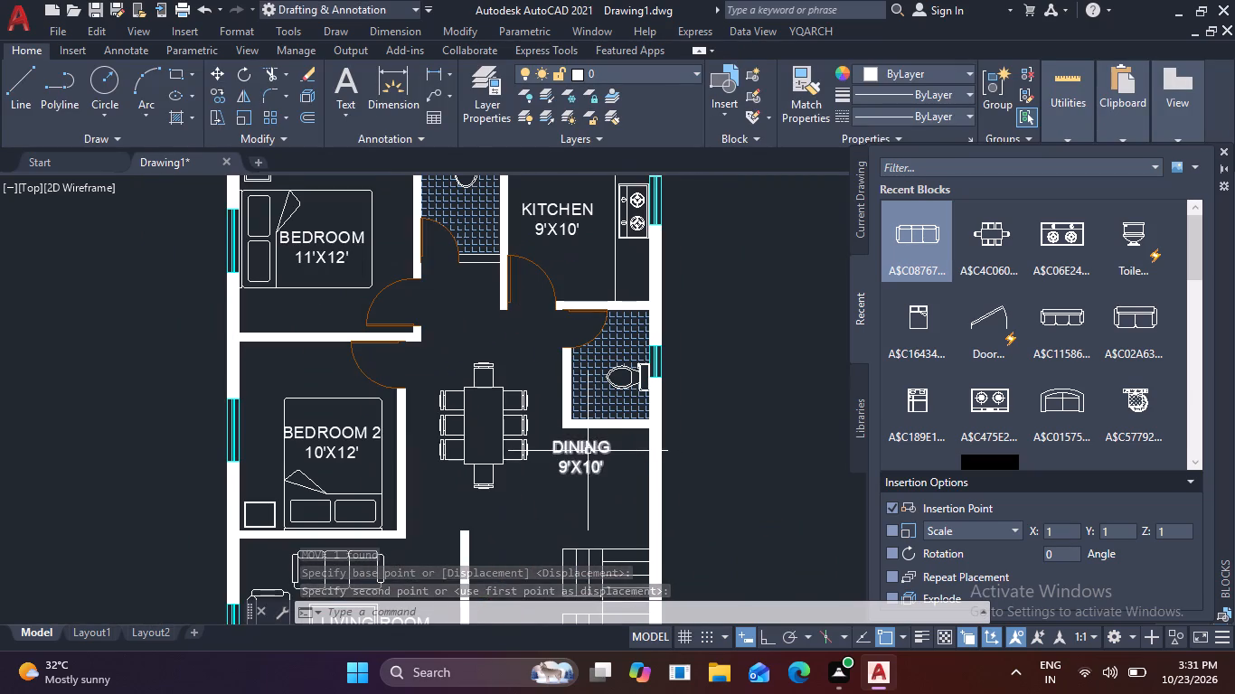
left_click(588, 451)
type("CO")
key("space")
left_click(588, 451)
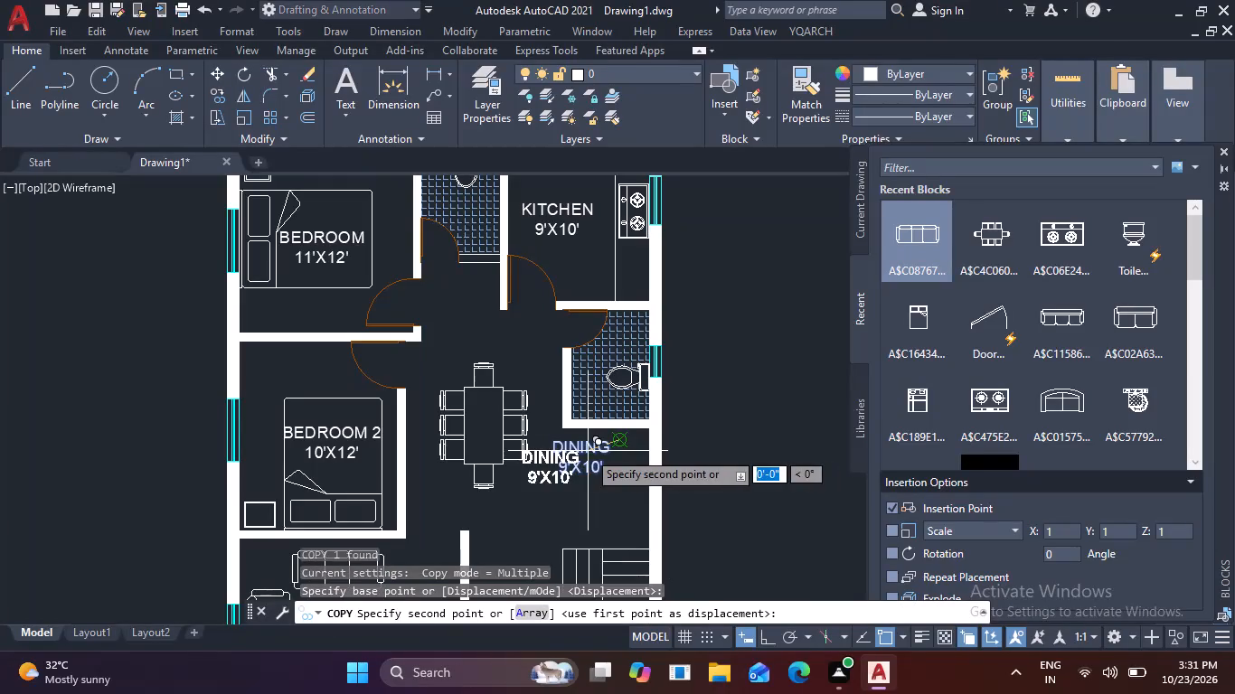
scroll(625, 369, "up", 3)
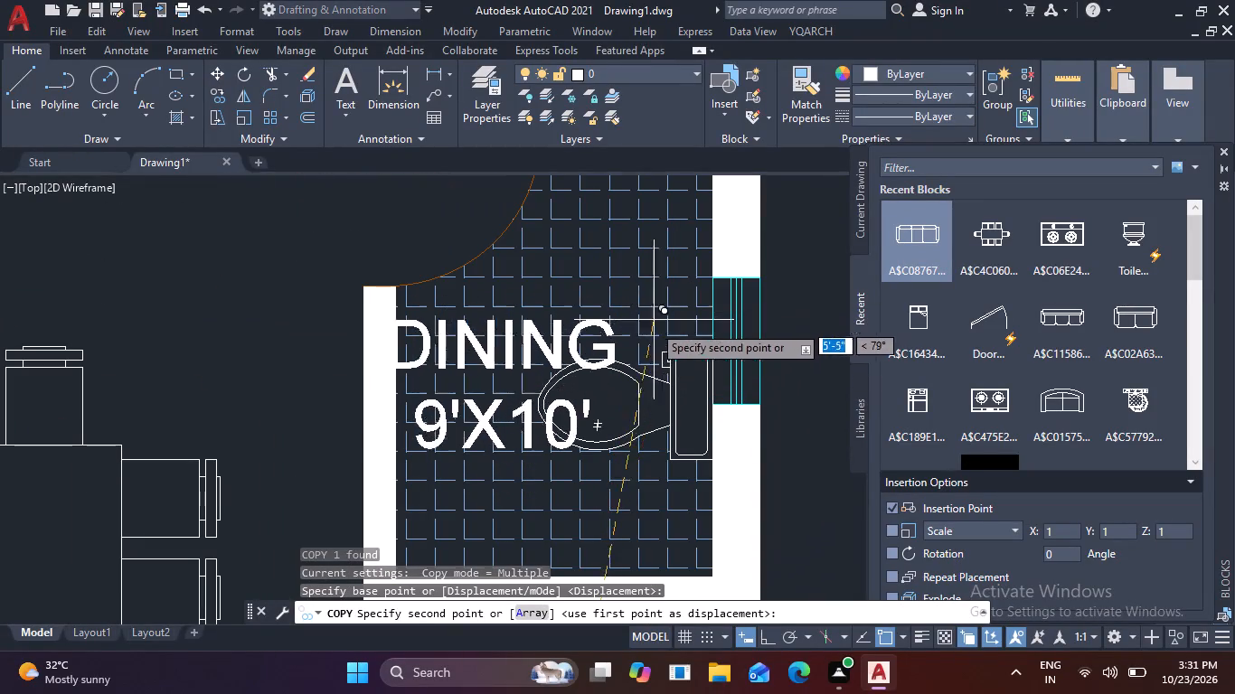
middle_click_drag(690, 302, 680, 381)
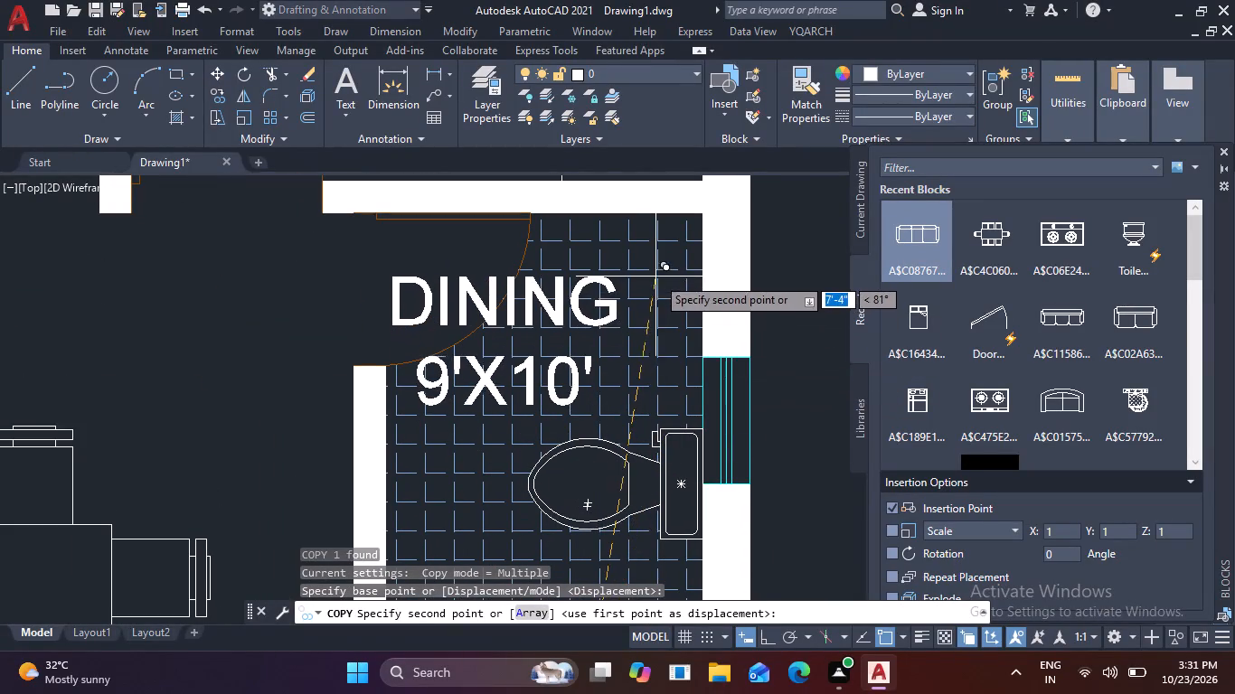
left_click(660, 271)
key("Escape")
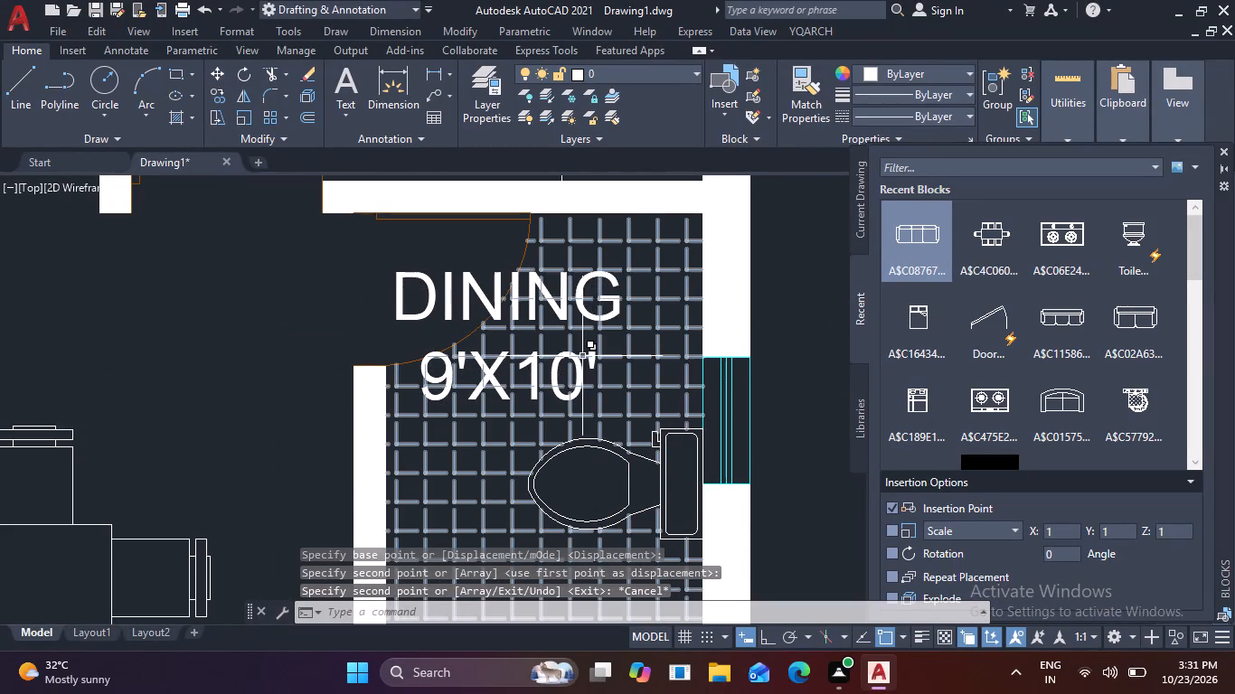
Replace the copied DINING 9'X10' text in the toilet above the dining area with TOILET.
double_click(580, 359)
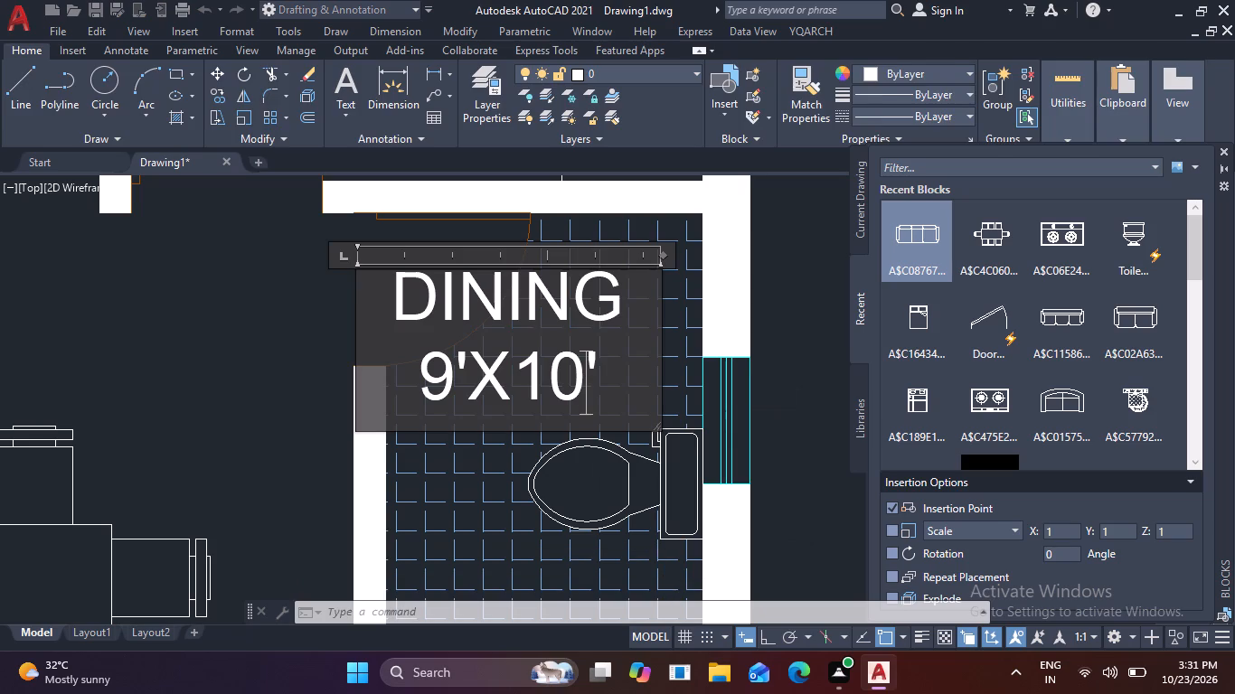
left_click(609, 370)
key("BackSpace")
key("BackSpace")
key("BackSpace")
key("BackSpace")
key("BackSpace")
key("BackSpace")
key("BackSpace")
key("BackSpace")
key("BackSpace")
key("BackSpace")
key("BackSpace")
key("BackSpace")
key("BackSpace")
key("BackSpace")
key("BackSpace")
key("BackSpace")
key("BackSpace")
key("BackSpace")
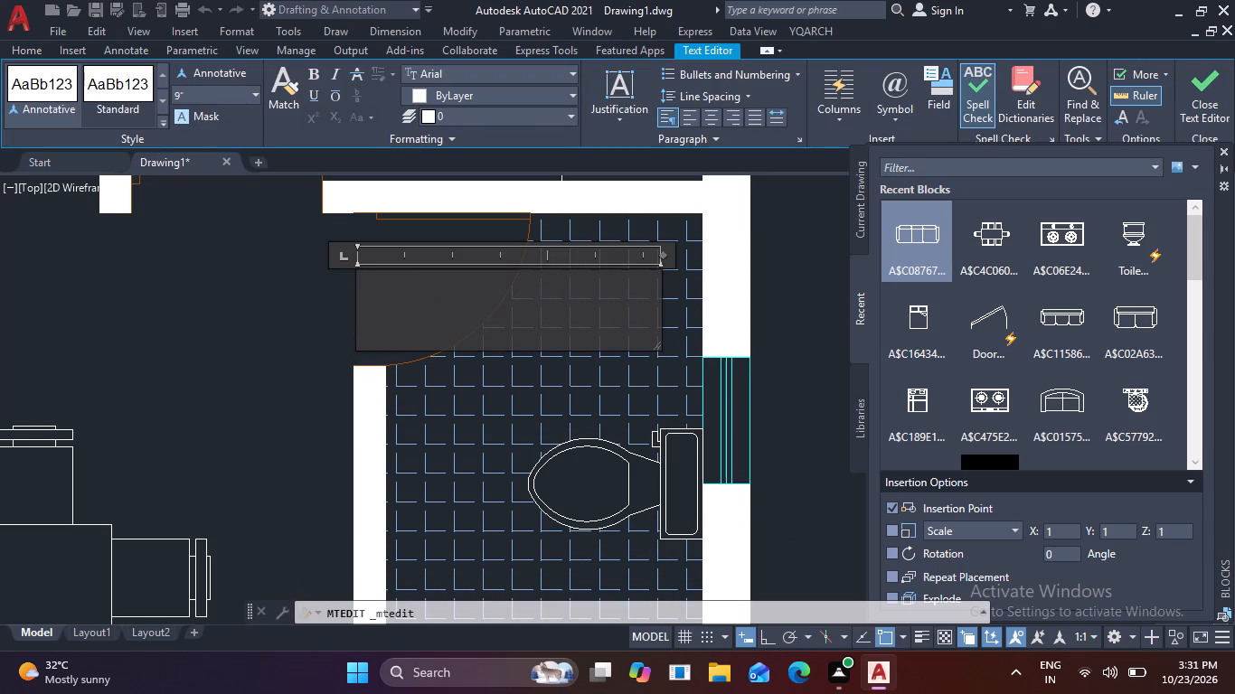
type("TOI")
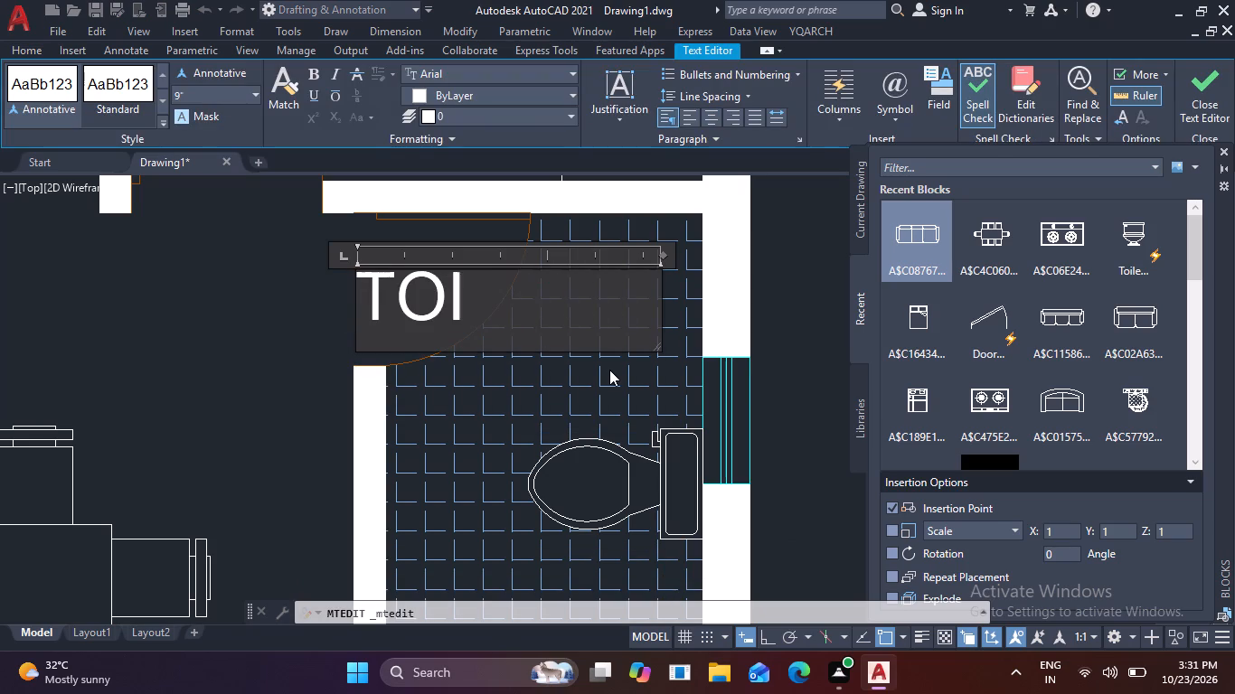
type("LET")
Add 5'X7' as a second line under TOILET and centre both lines of the label.
key("Return")
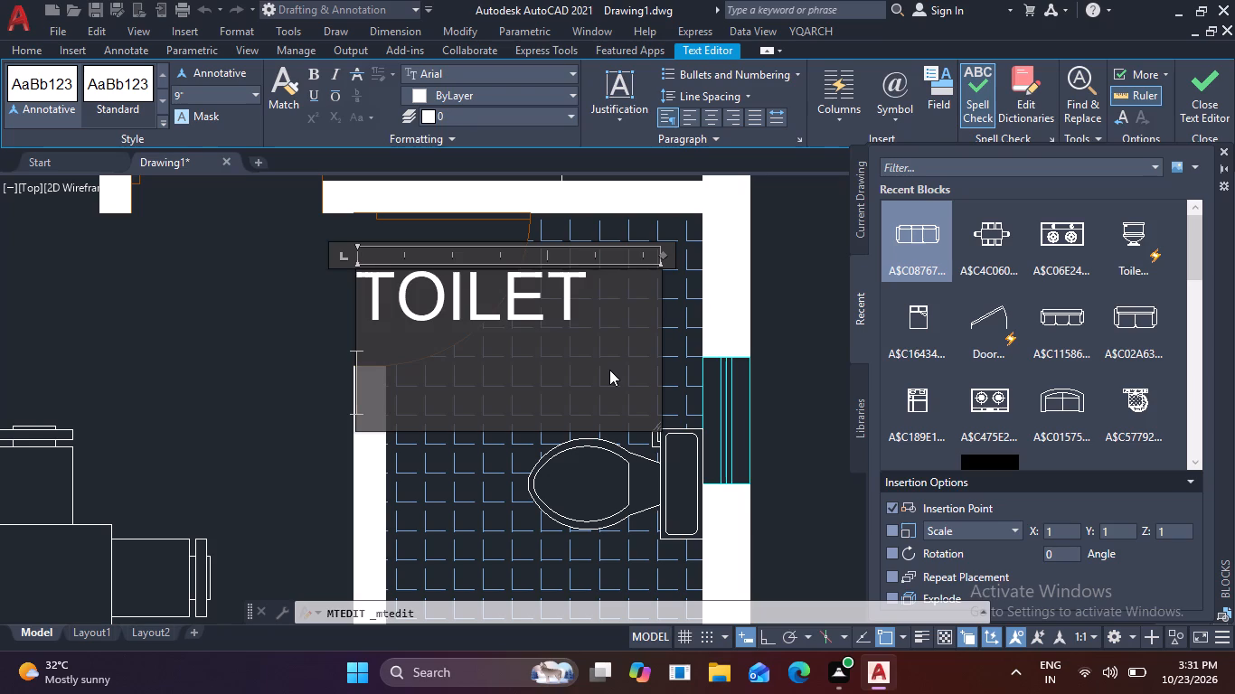
type("5'")
type("X7")
key("apostrophe")
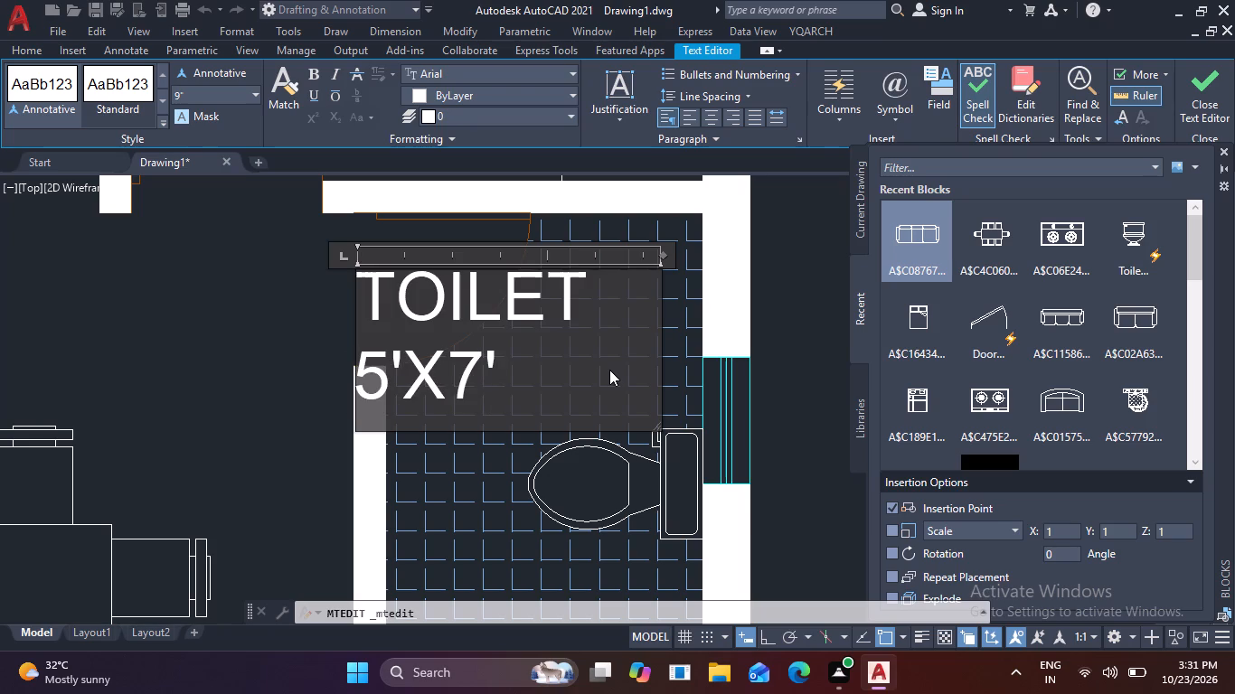
left_click_drag(515, 368, 323, 318)
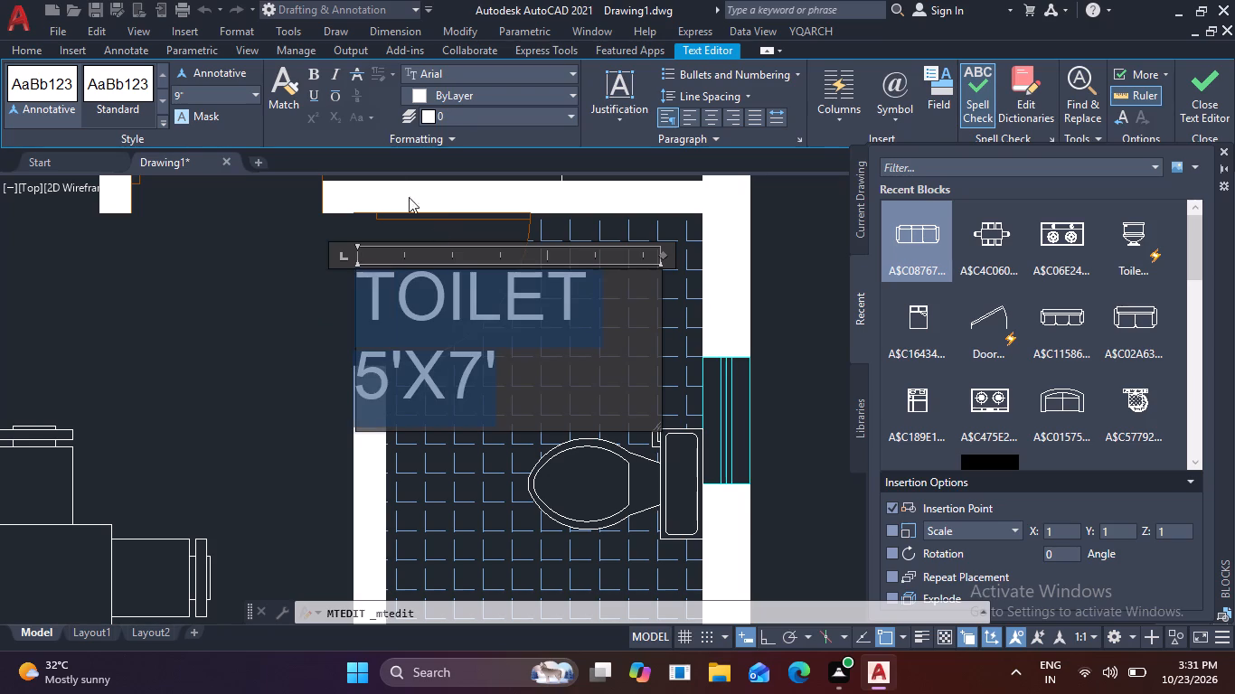
left_click(714, 117)
left_click(259, 307)
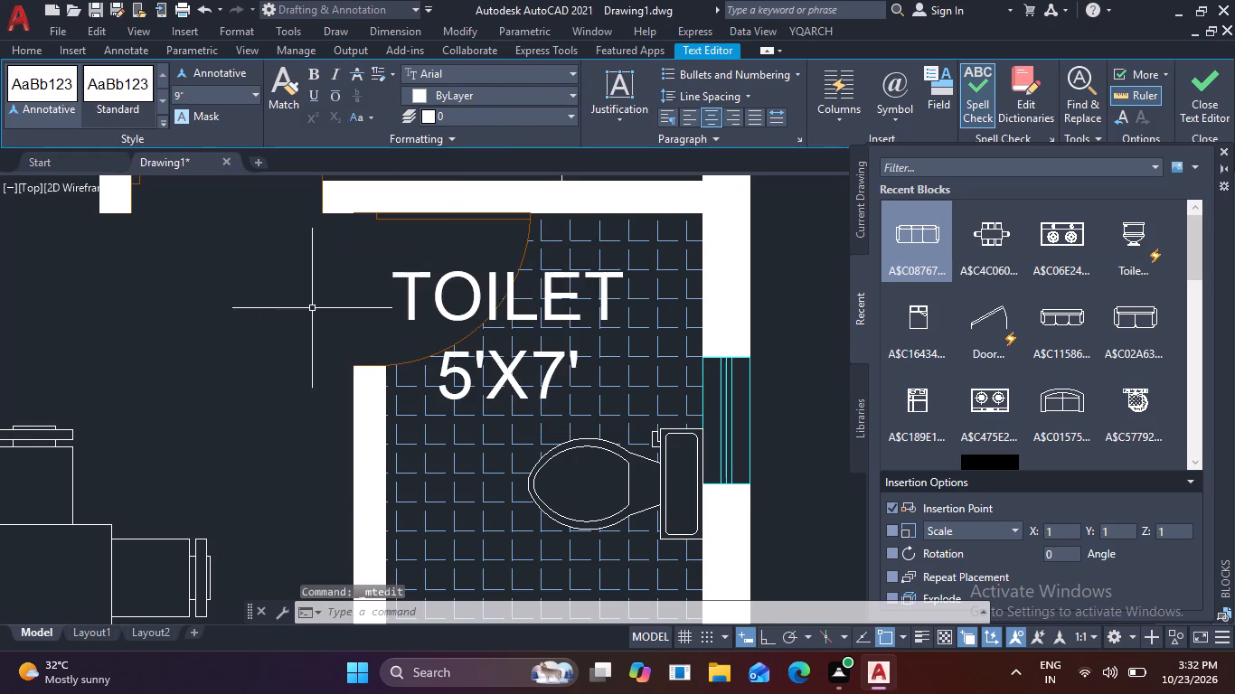
Copy the TOILET 5'X7' label into the other toilet, between the bedroom and the kitchen, just below the WC.
left_click(452, 279)
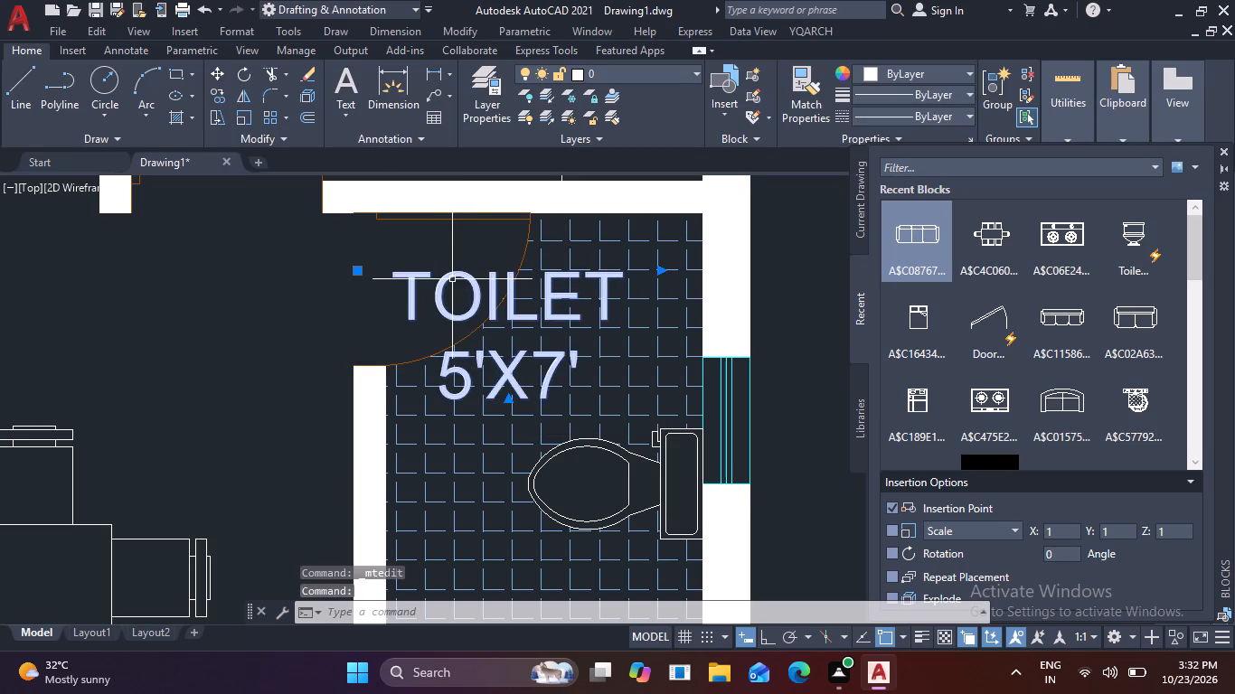
type("CO")
key("space")
left_click(452, 279)
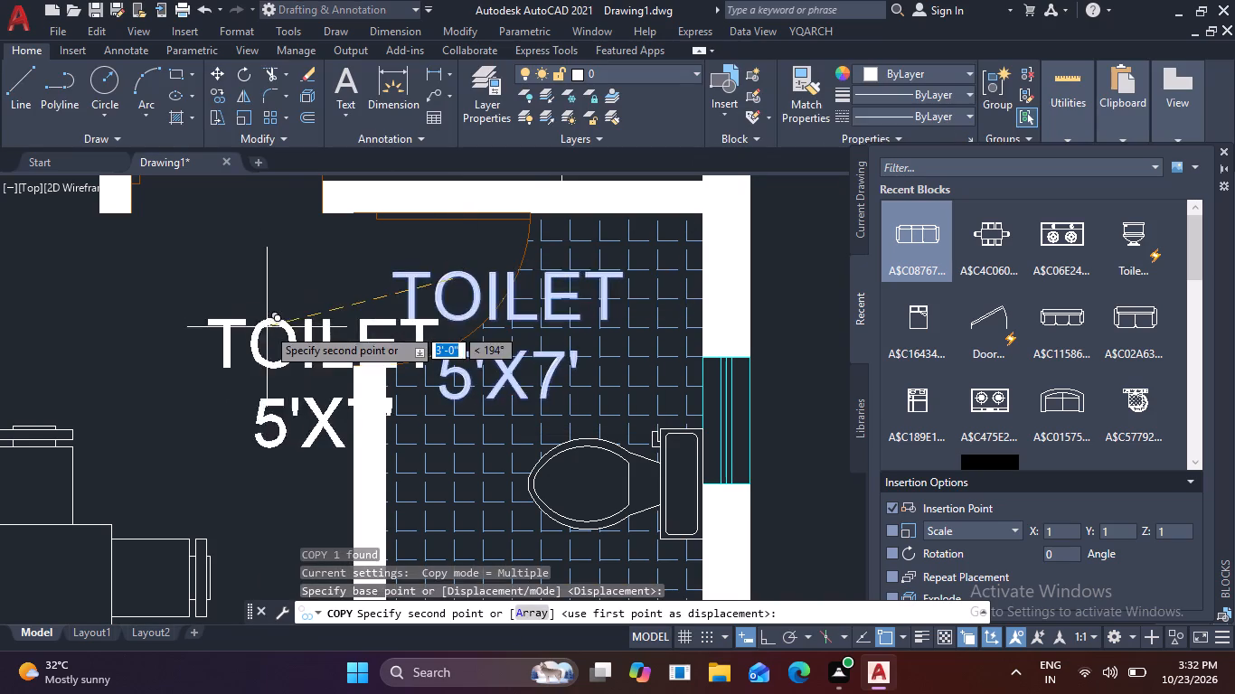
scroll(267, 327, "down", 3)
middle_click_drag(267, 327, 332, 423)
scroll(234, 305, "up", 2)
middle_click_drag(234, 305, 257, 357)
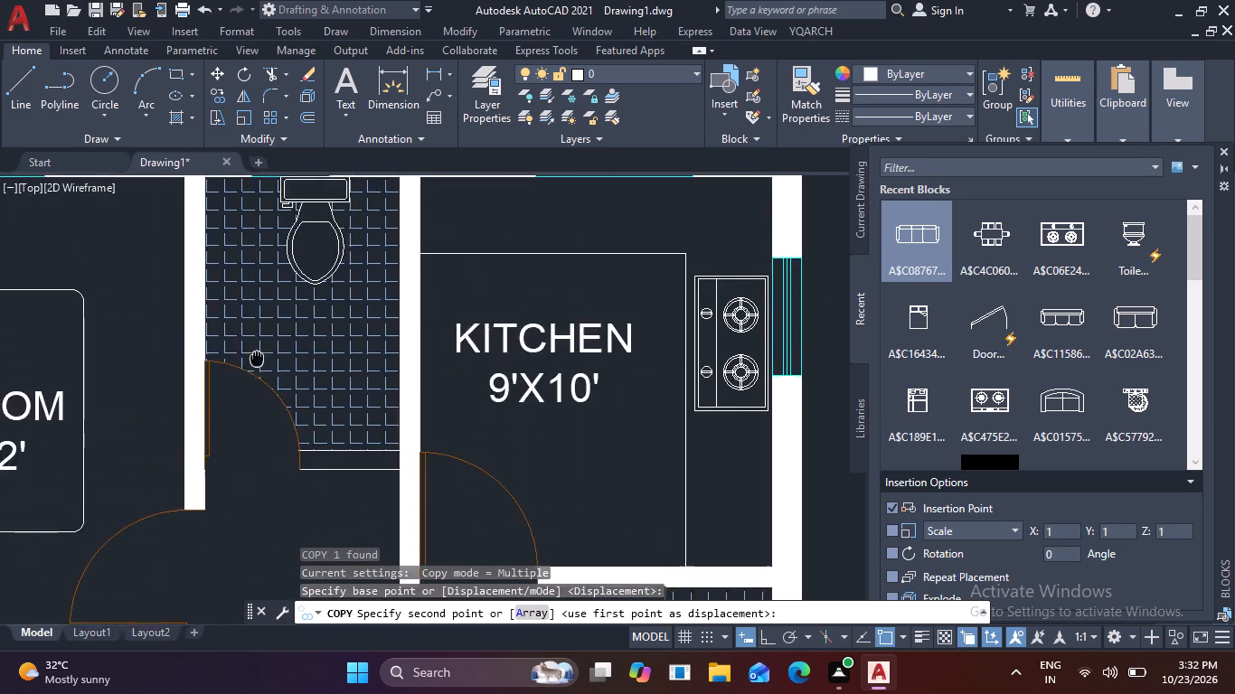
scroll(257, 357, "up", 1)
left_click(295, 276)
key("Escape")
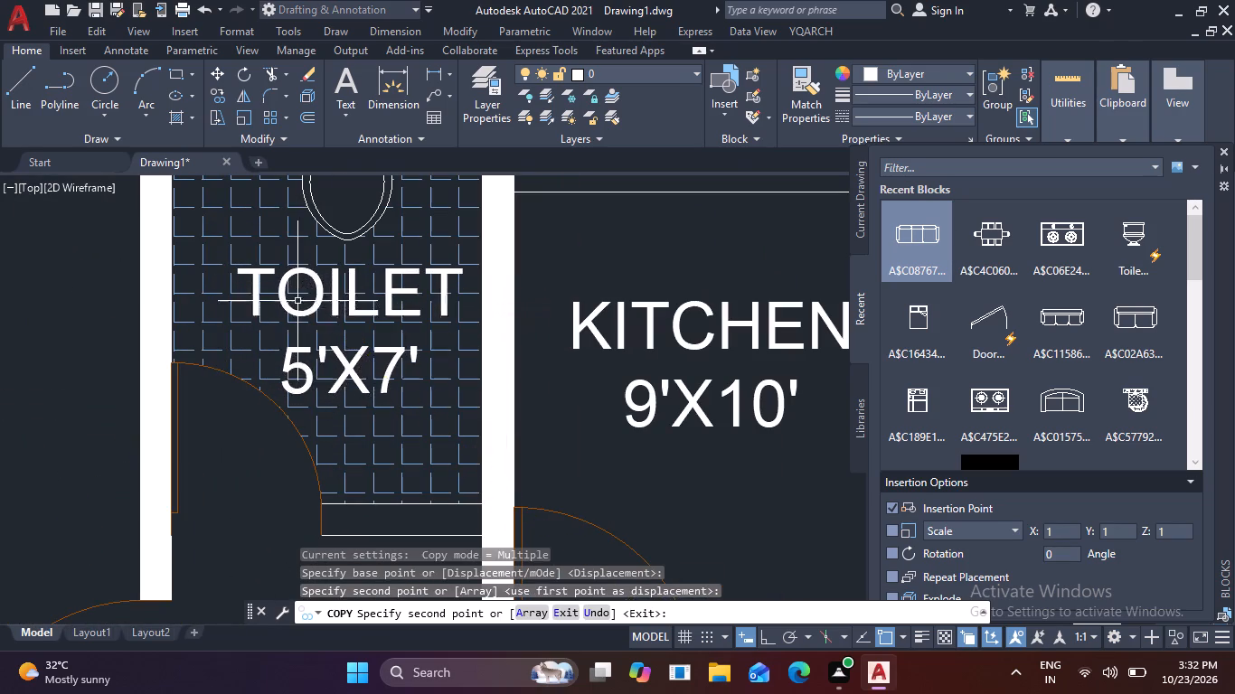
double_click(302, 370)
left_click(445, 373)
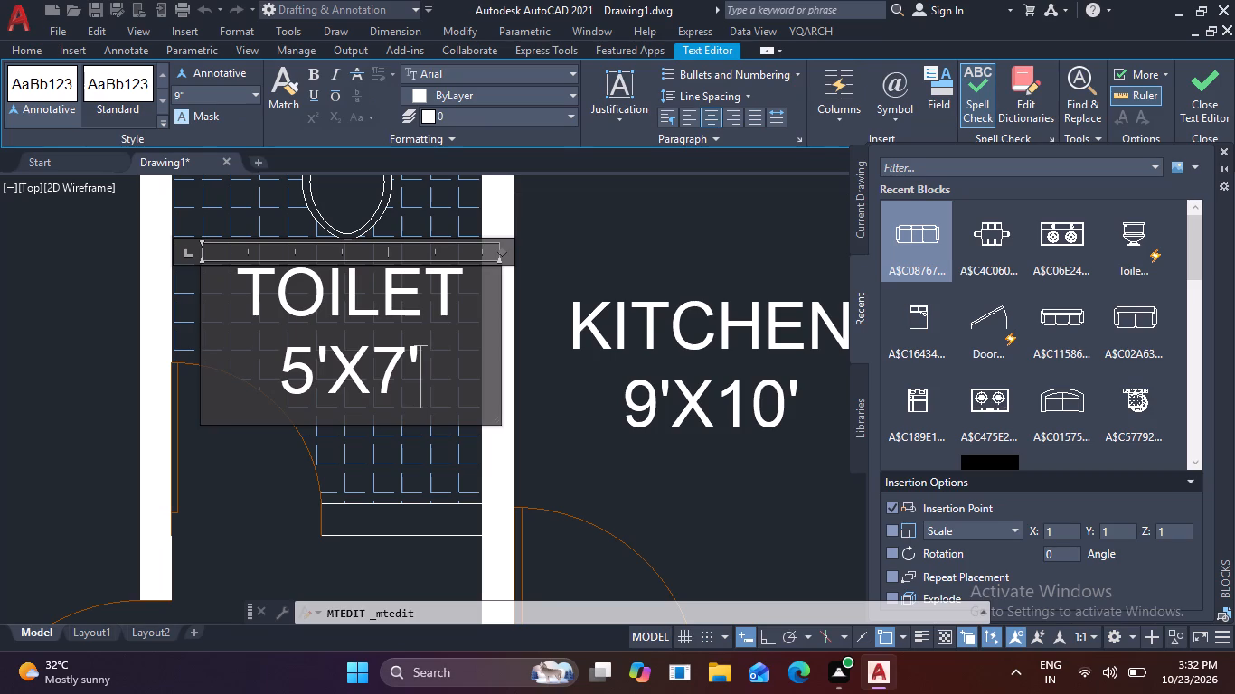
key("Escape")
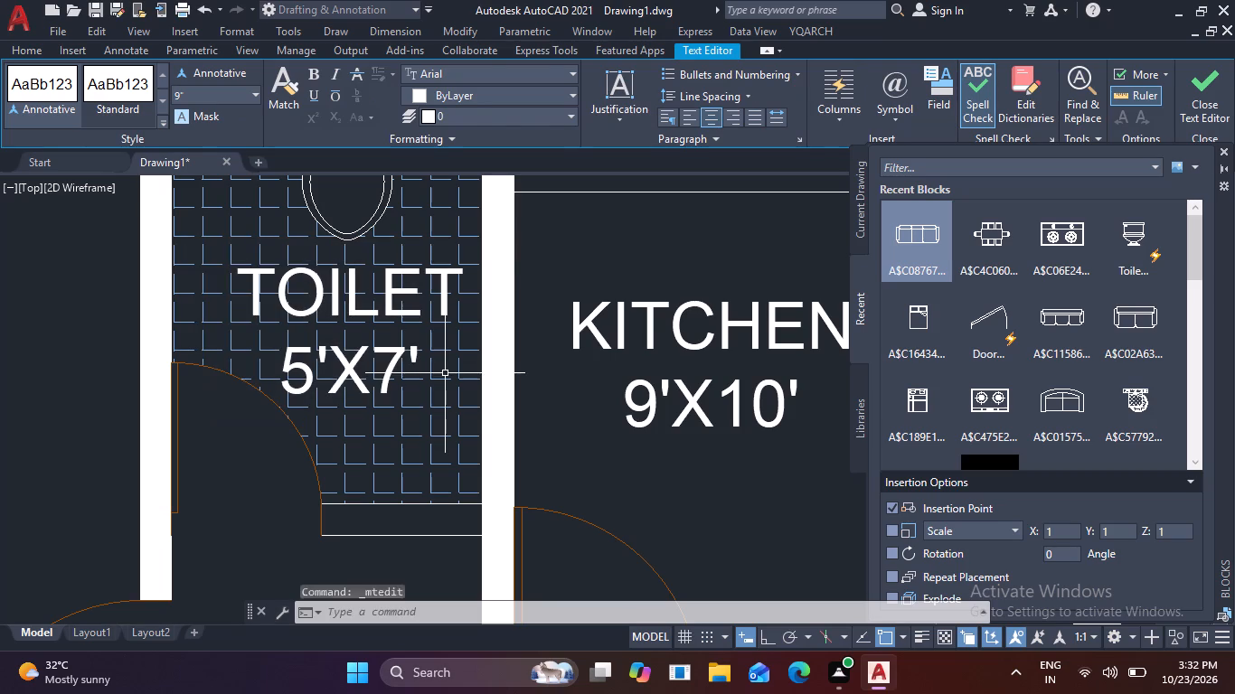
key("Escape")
Review the labelled plan from the toilets down to the living room entrance and the open area outside the staircase wall.
scroll(476, 368, "down", 3)
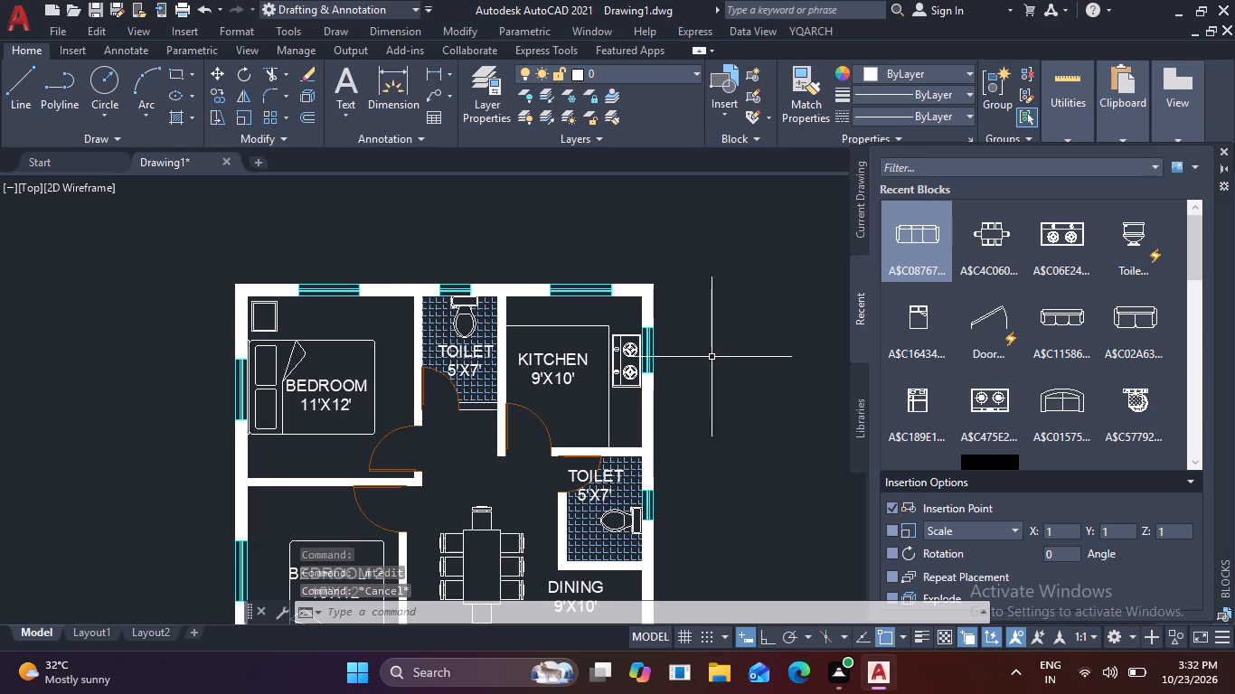
middle_click_drag(650, 451, 715, 116)
scroll(717, 342, "down", 3)
scroll(717, 342, "up", 1)
middle_click_drag(589, 375, 476, 371)
scroll(563, 377, "up", 1)
scroll(506, 442, "up", 2)
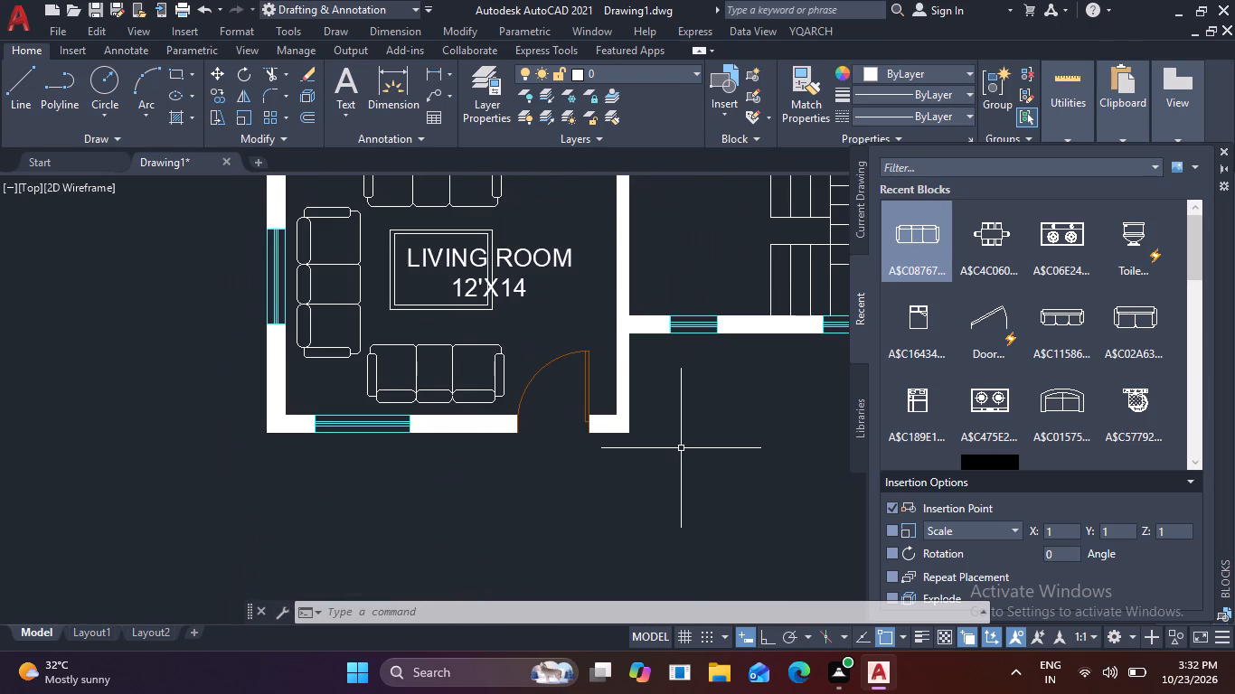
scroll(700, 440, "up", 1)
middle_click_drag(523, 455, 252, 520)
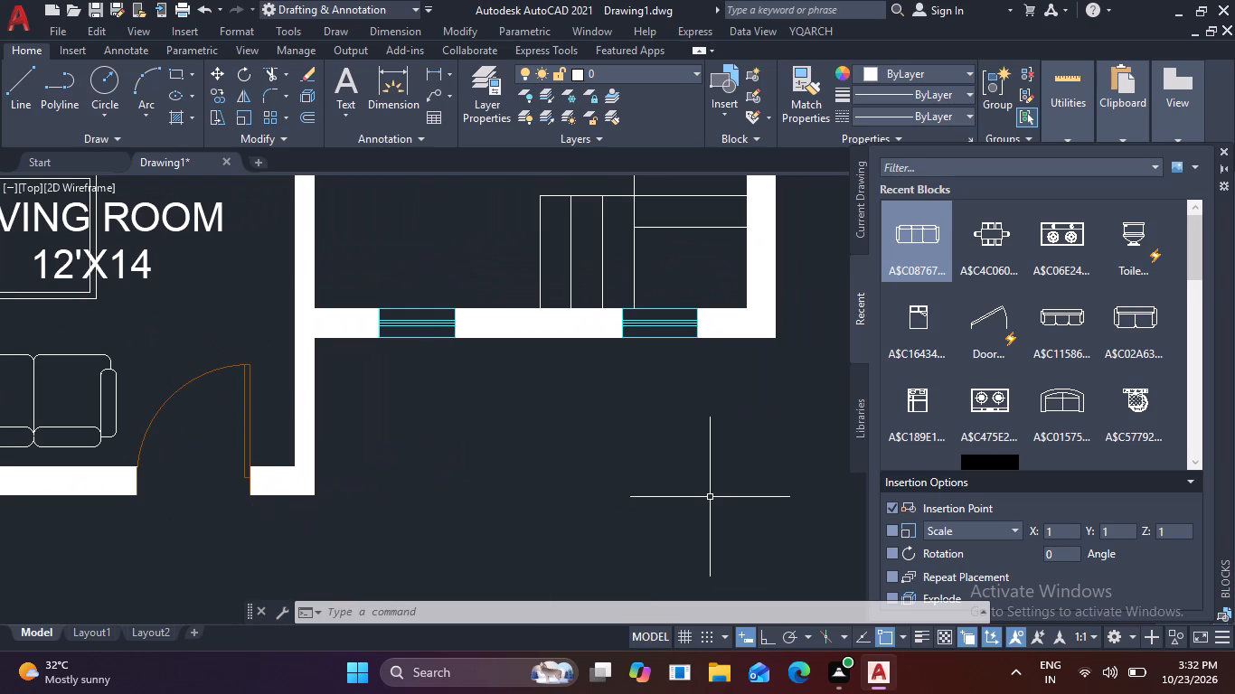
Draw an open-ended 6" wide strip about 5'-11" long, perpendicular from the living room's outer front wall, between the window and entrance door.
type("L")
key("space")
middle_click_drag(412, 490, 812, 482)
left_click(384, 486)
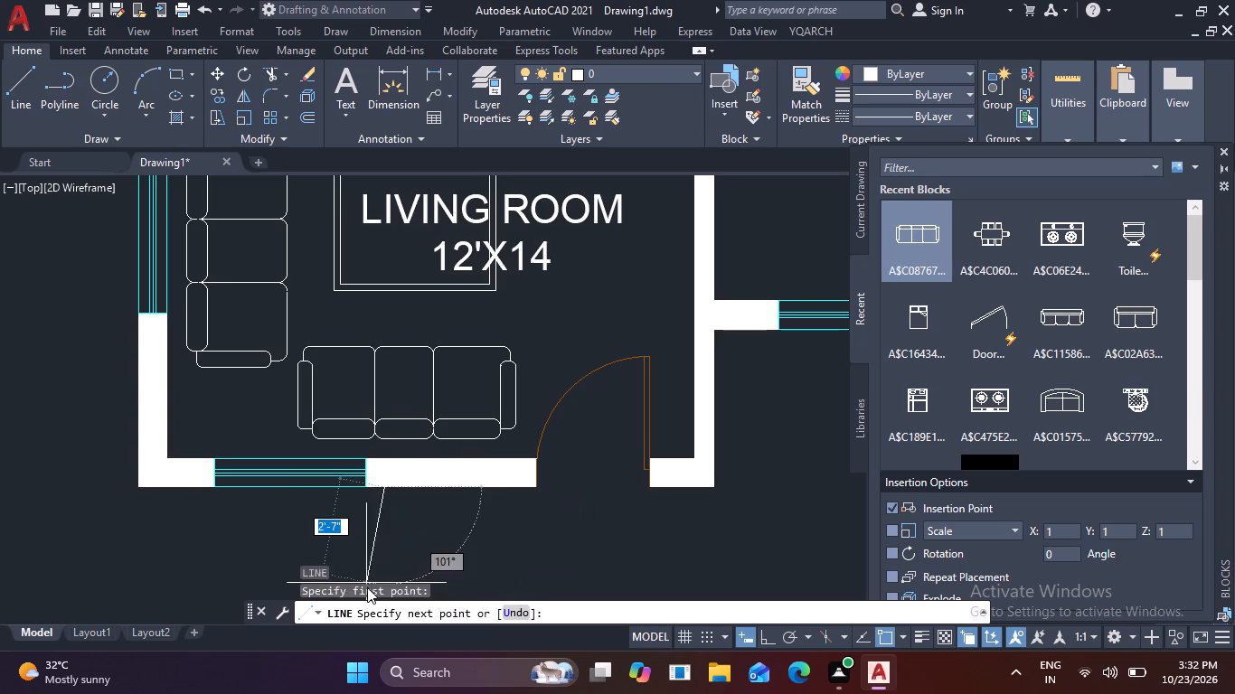
scroll(410, 567, "down", 1)
key("F8")
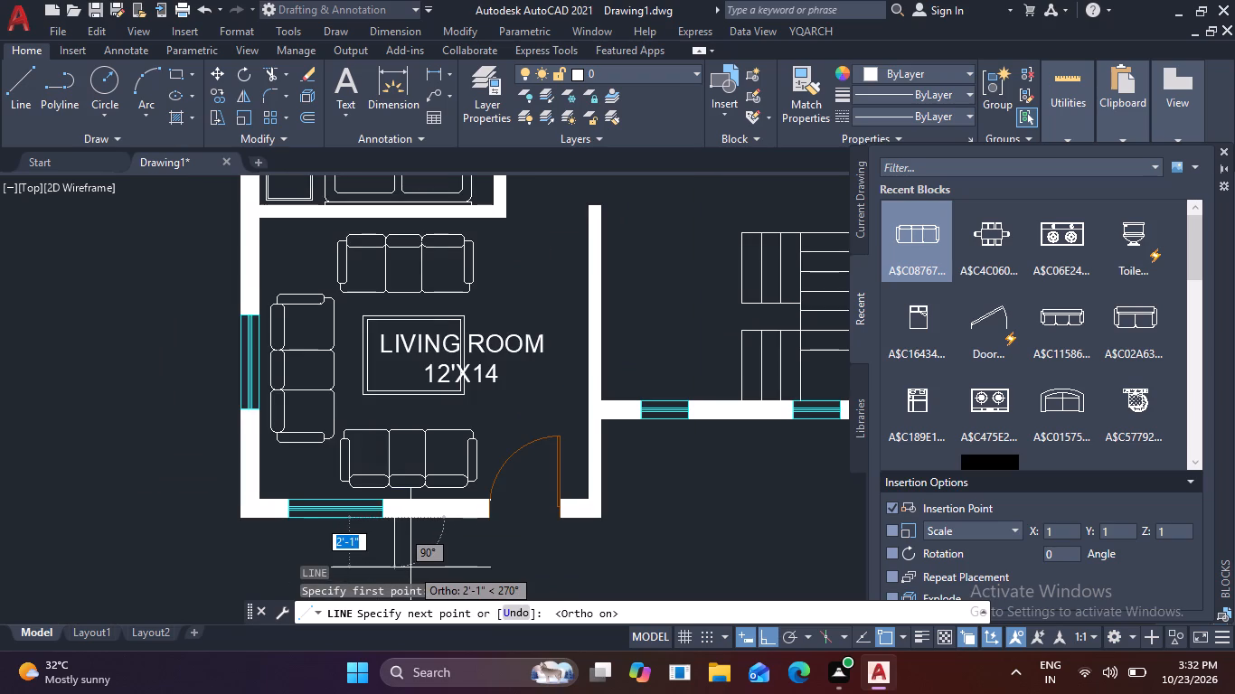
scroll(409, 565, "down", 1)
middle_click_drag(385, 545, 358, 457)
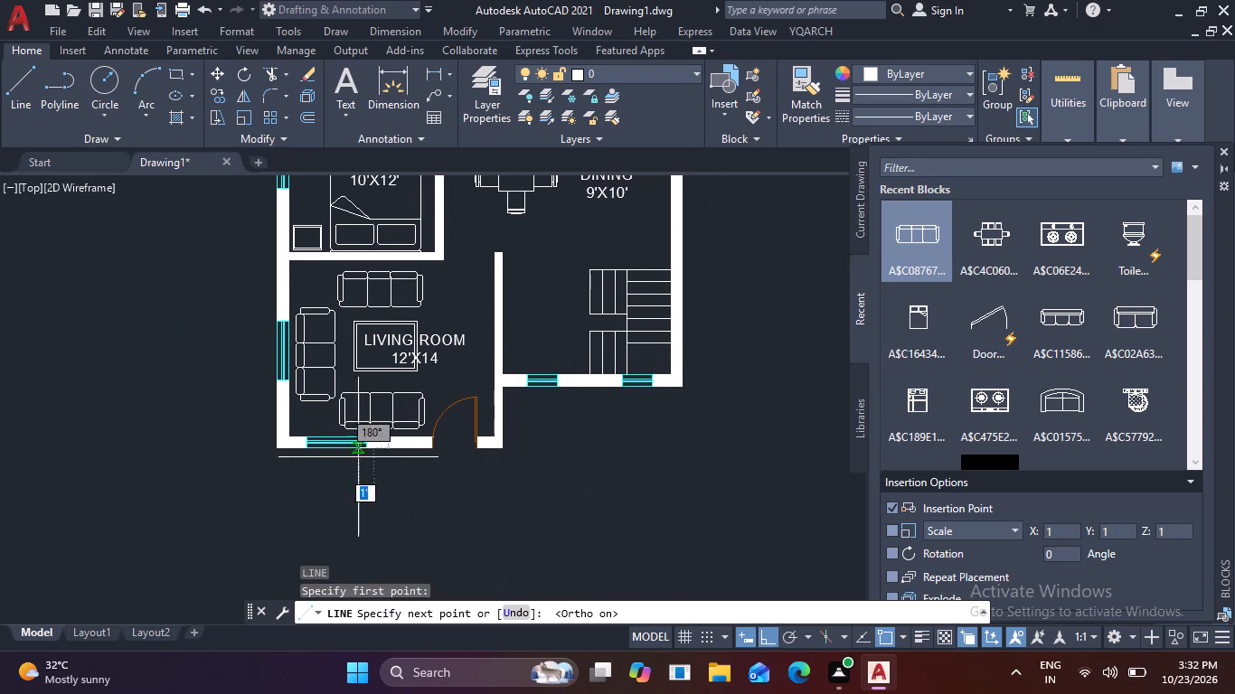
left_click(377, 535)
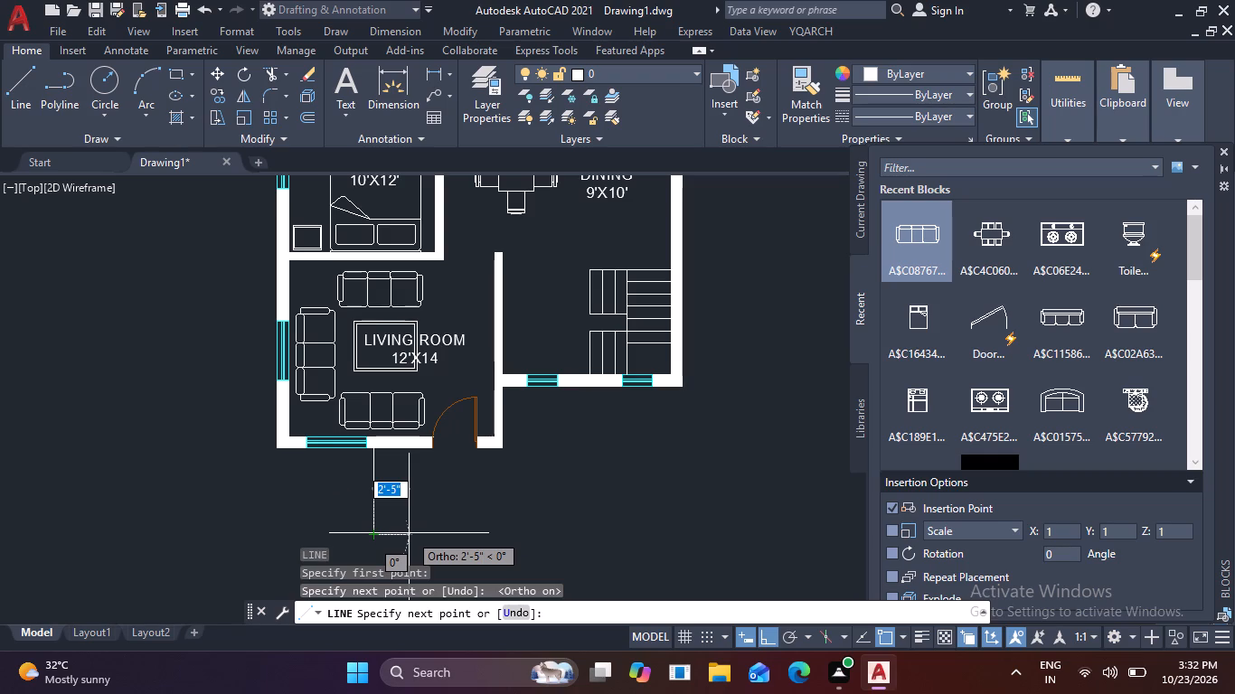
key("6")
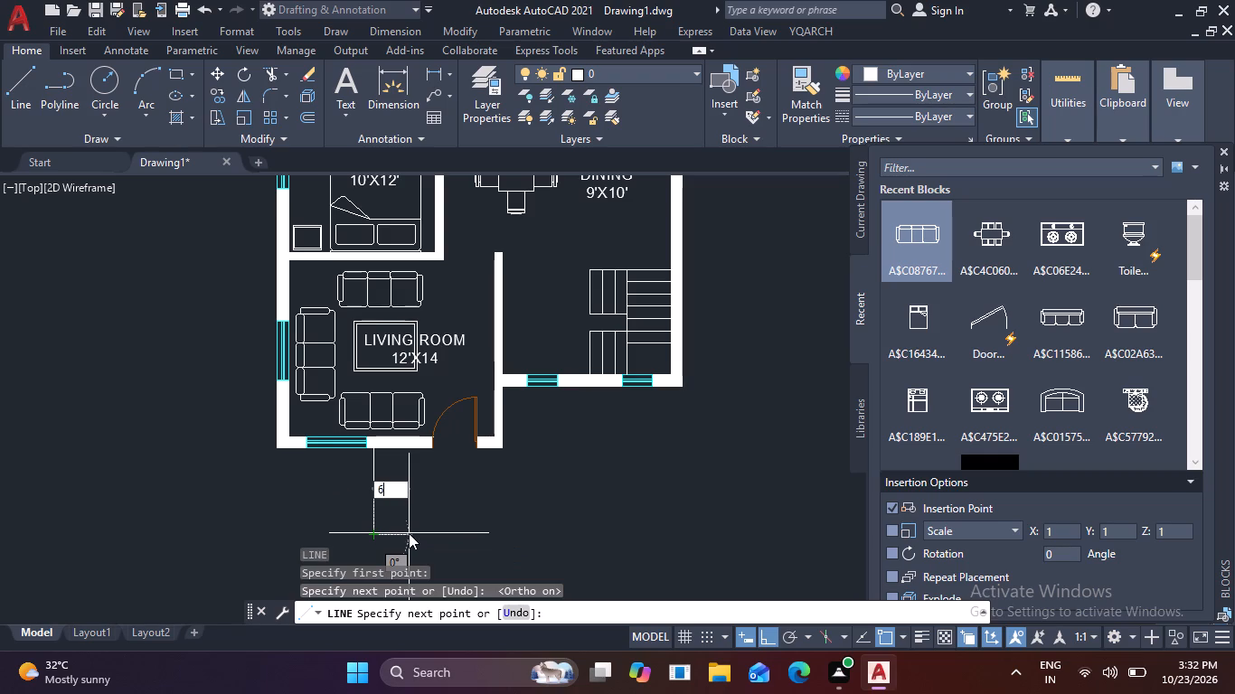
key("space")
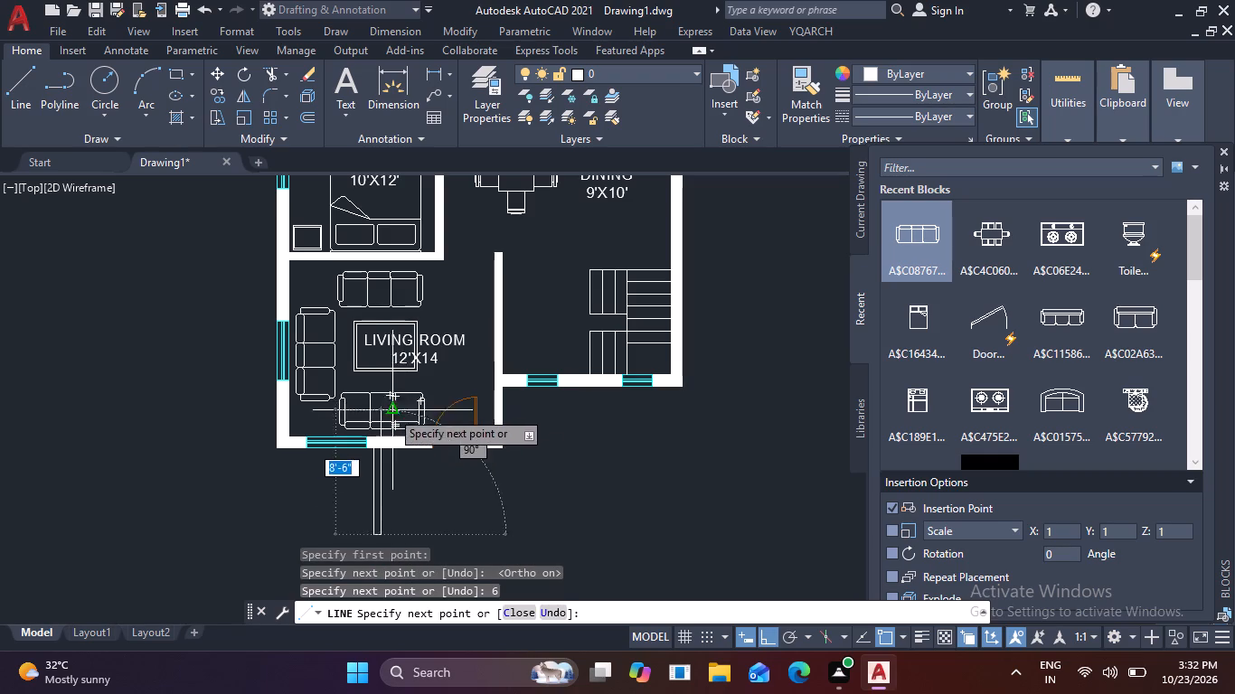
scroll(382, 423, "up", 2)
left_click(373, 485)
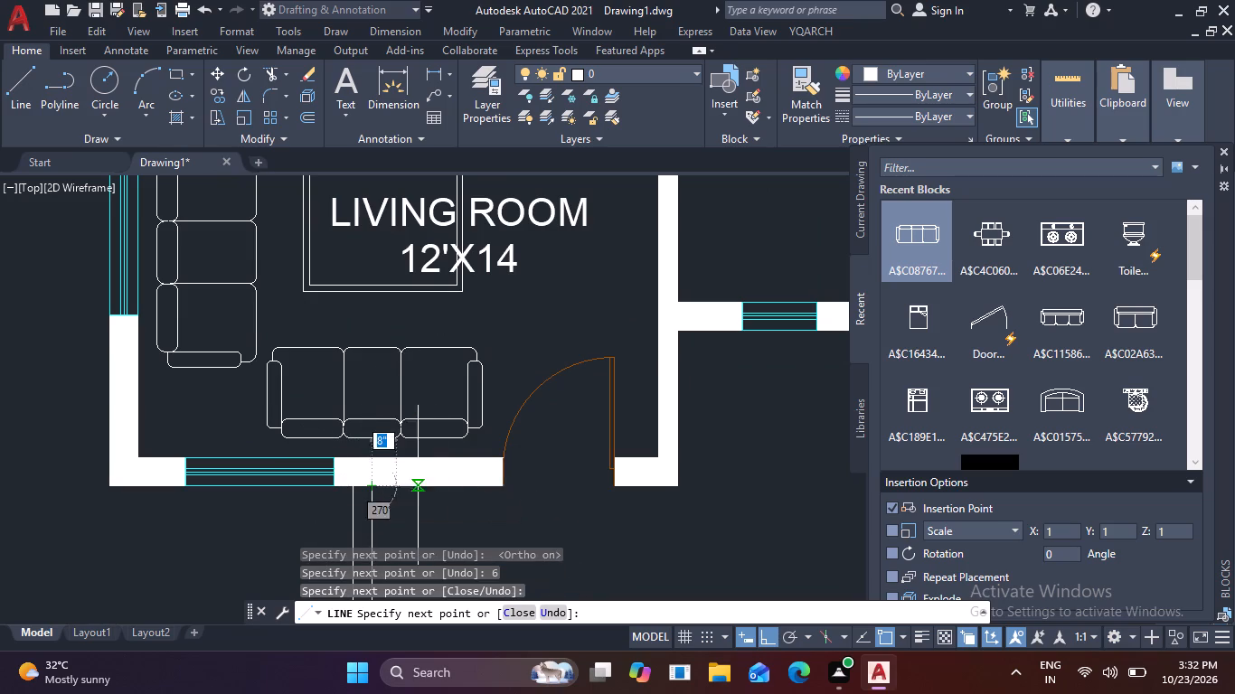
key("space")
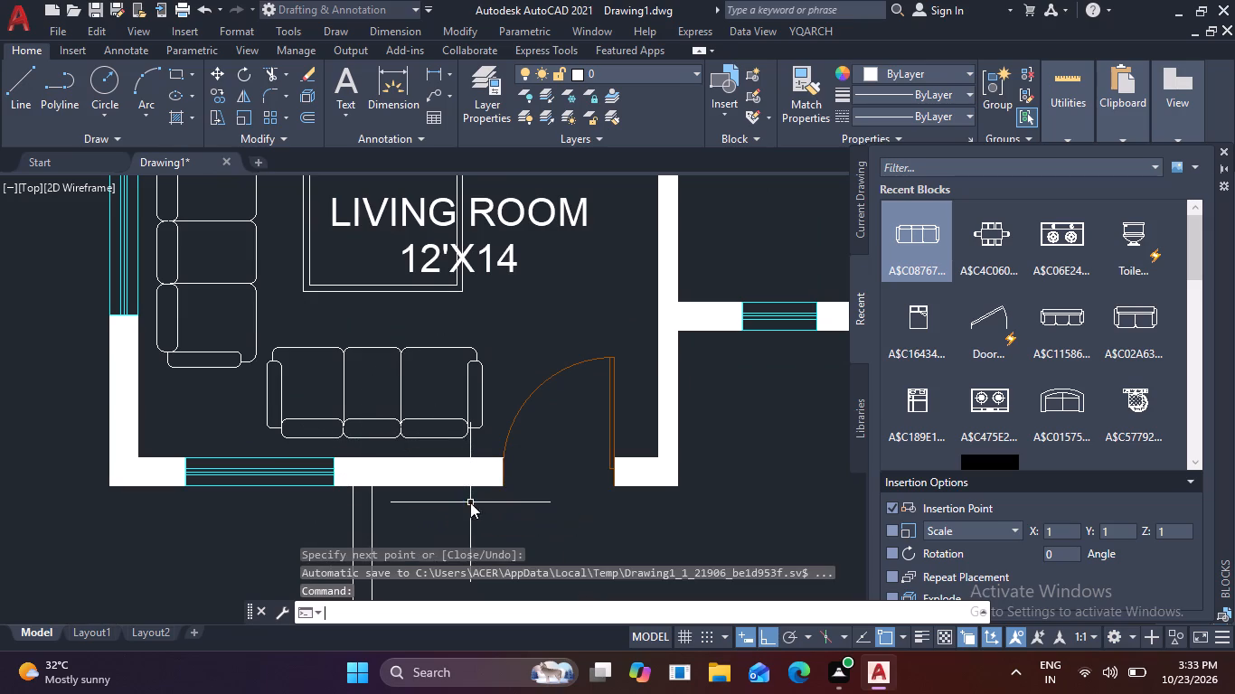
Delete the strip's door-side line and short end line, keeping only the line nearer the window.
middle_click_drag(511, 526, 462, 409)
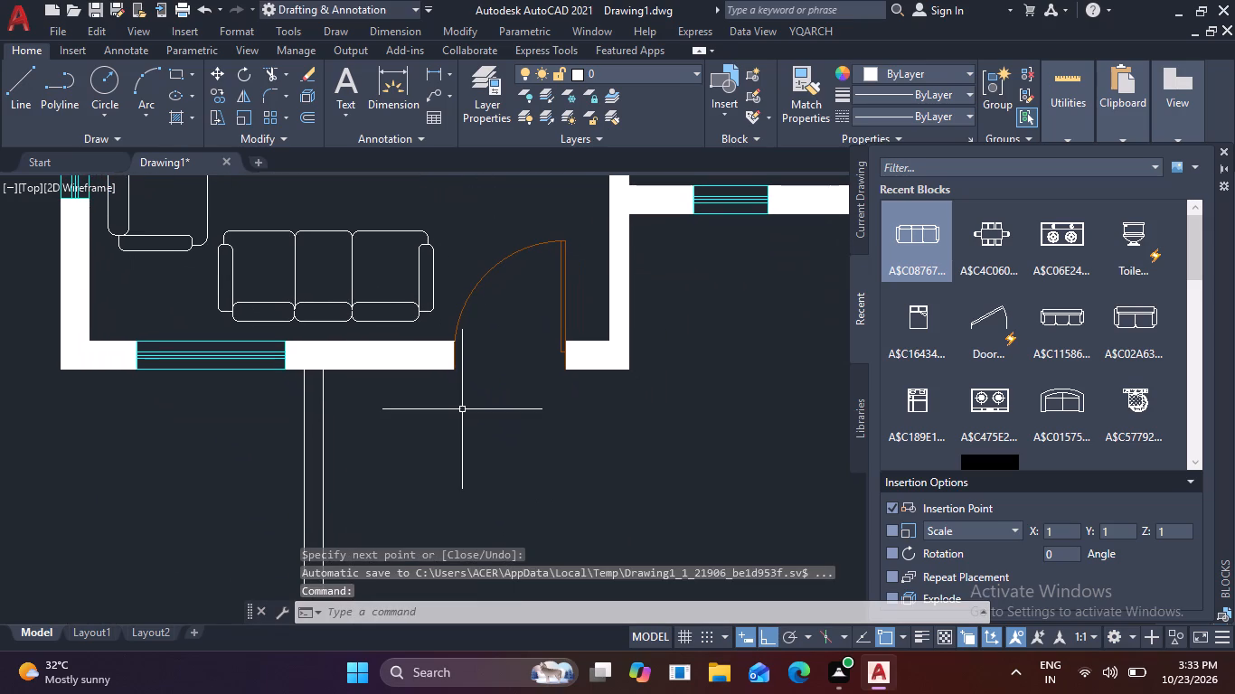
middle_click_drag(460, 477, 482, 370)
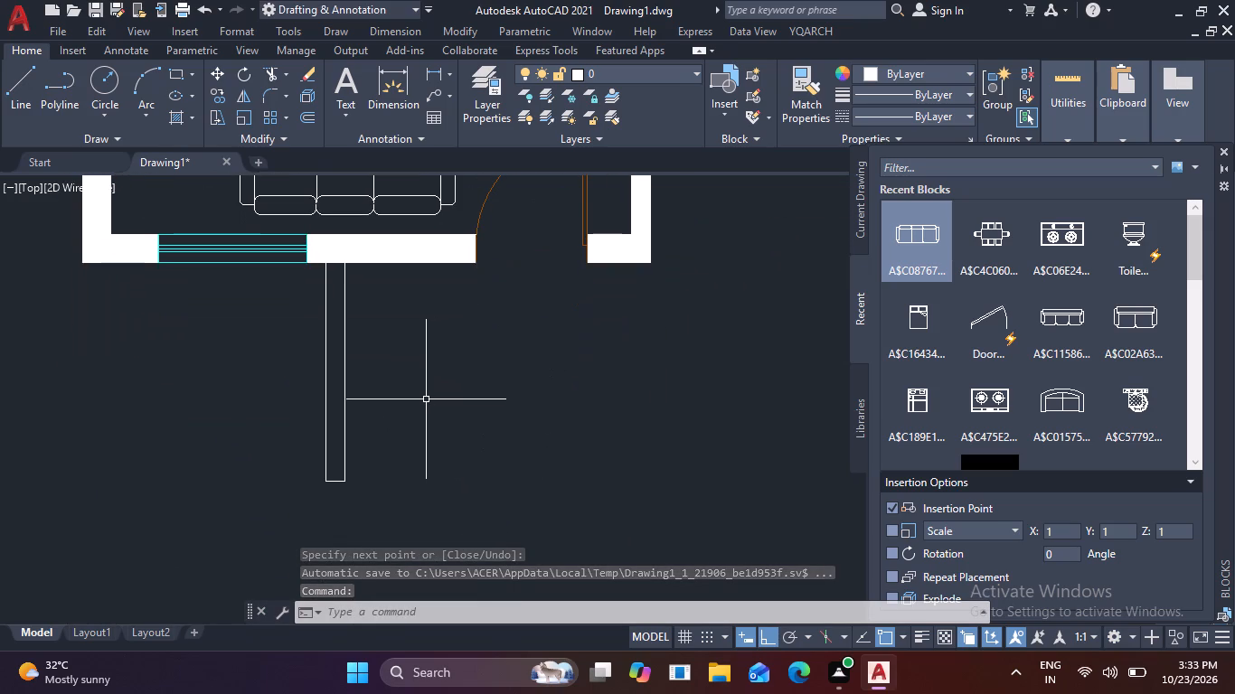
left_click(344, 414)
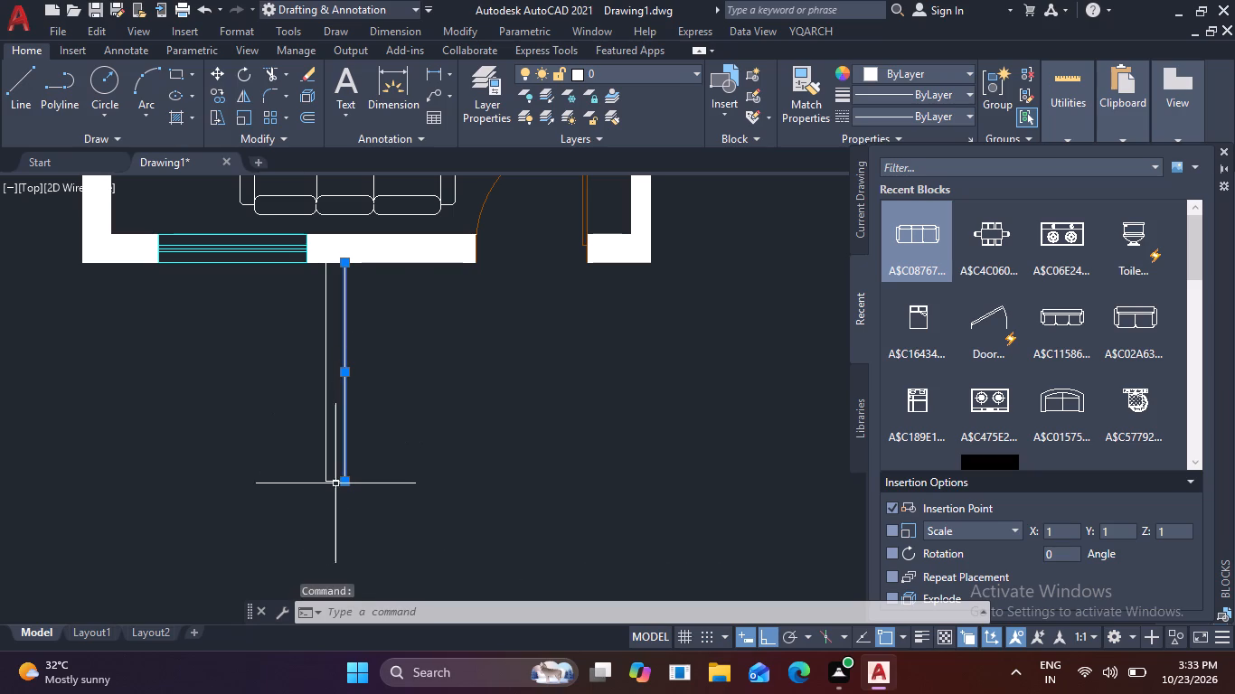
left_click(335, 483)
key("Delete")
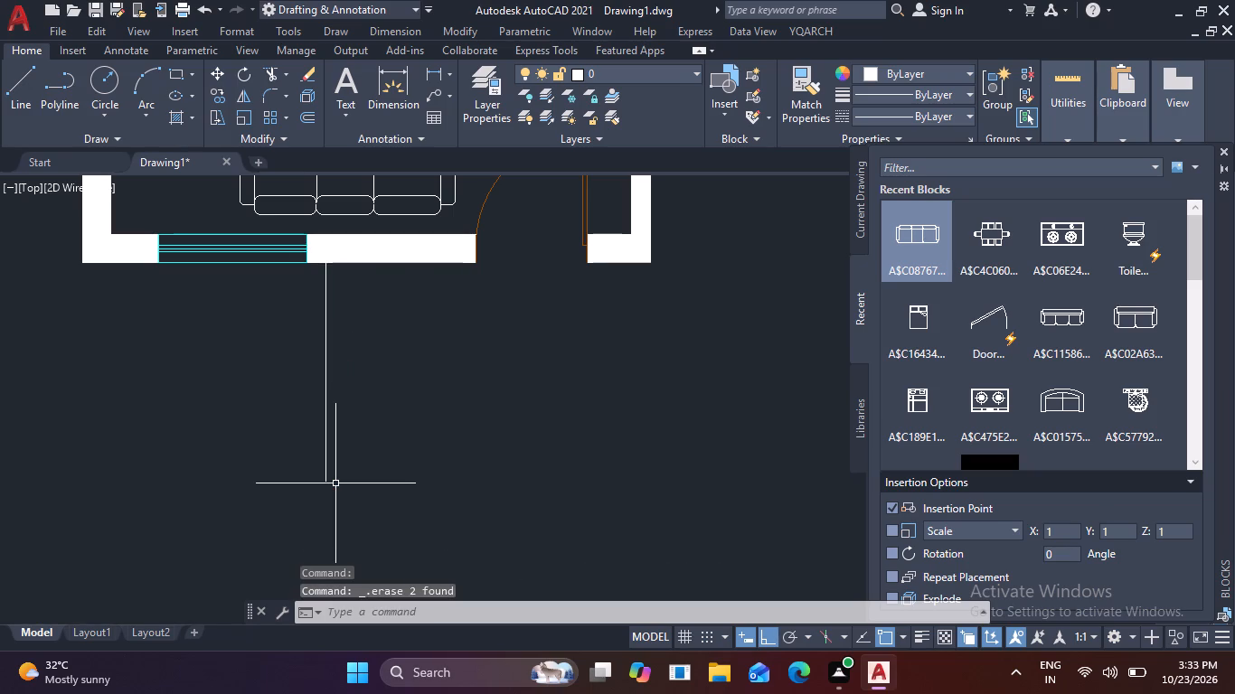
key("Escape")
key("Escape")
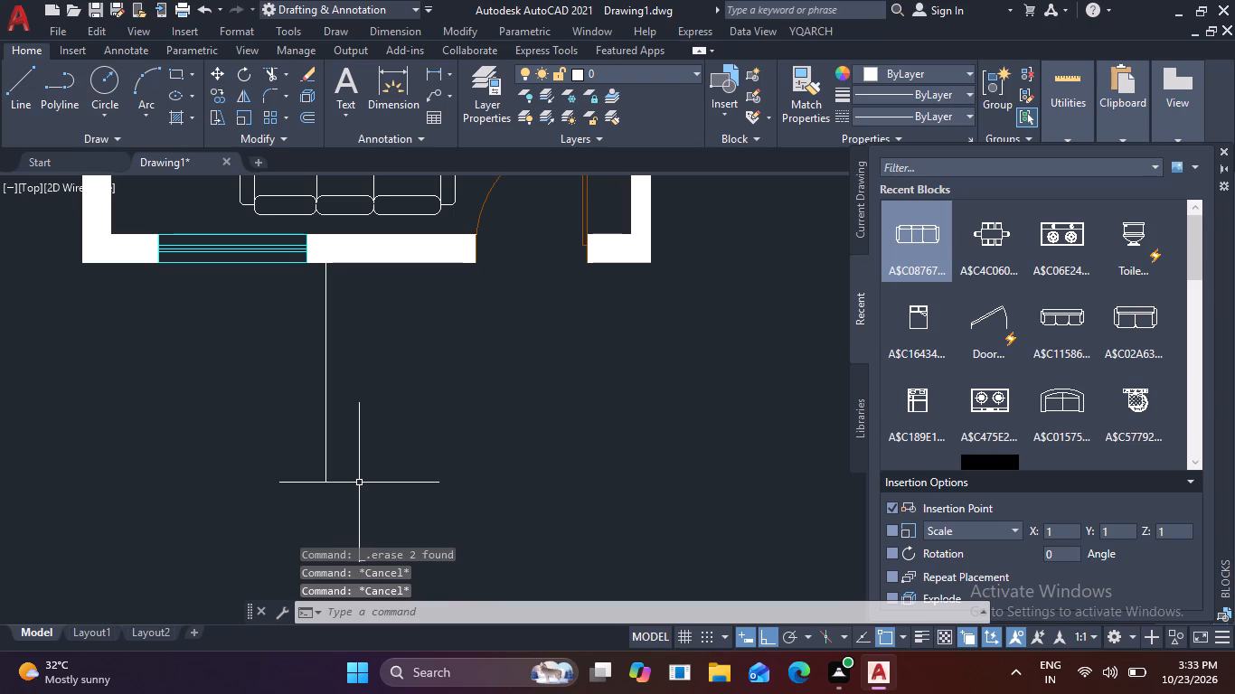
Draw a parallel line outward from the living room's outer corner beside the door, ending level with the first line using object snap tracking.
type("L")
key("space")
left_click(646, 263)
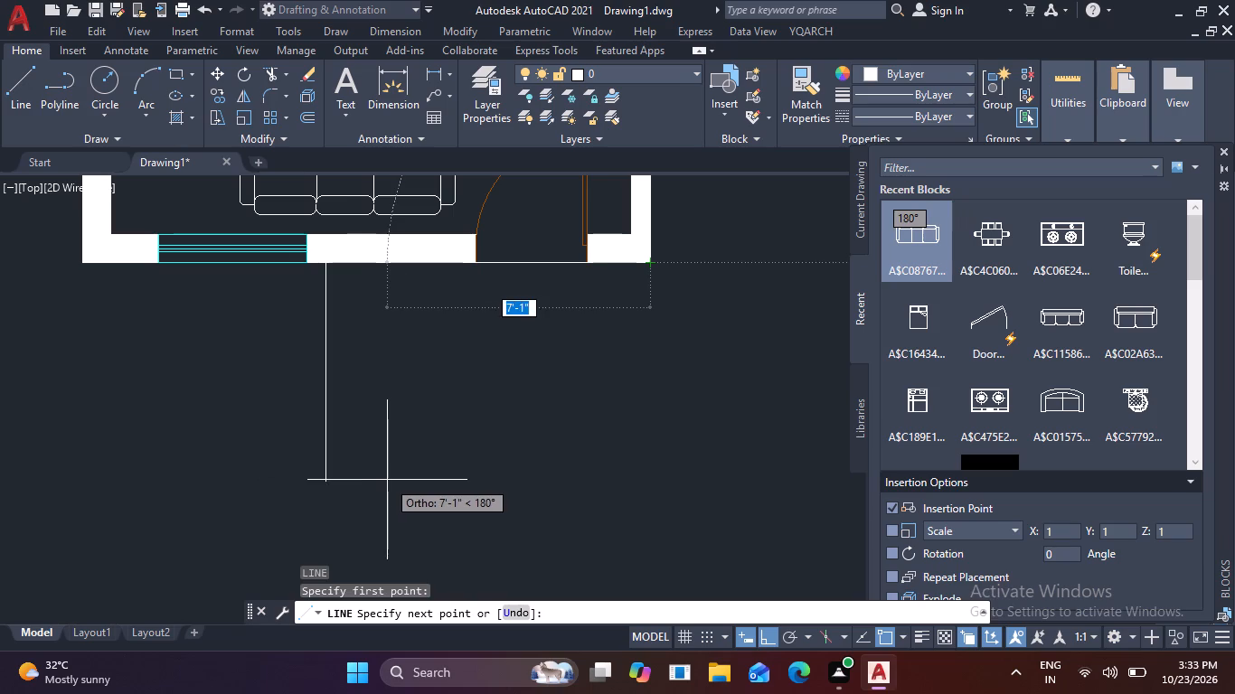
left_click(863, 636)
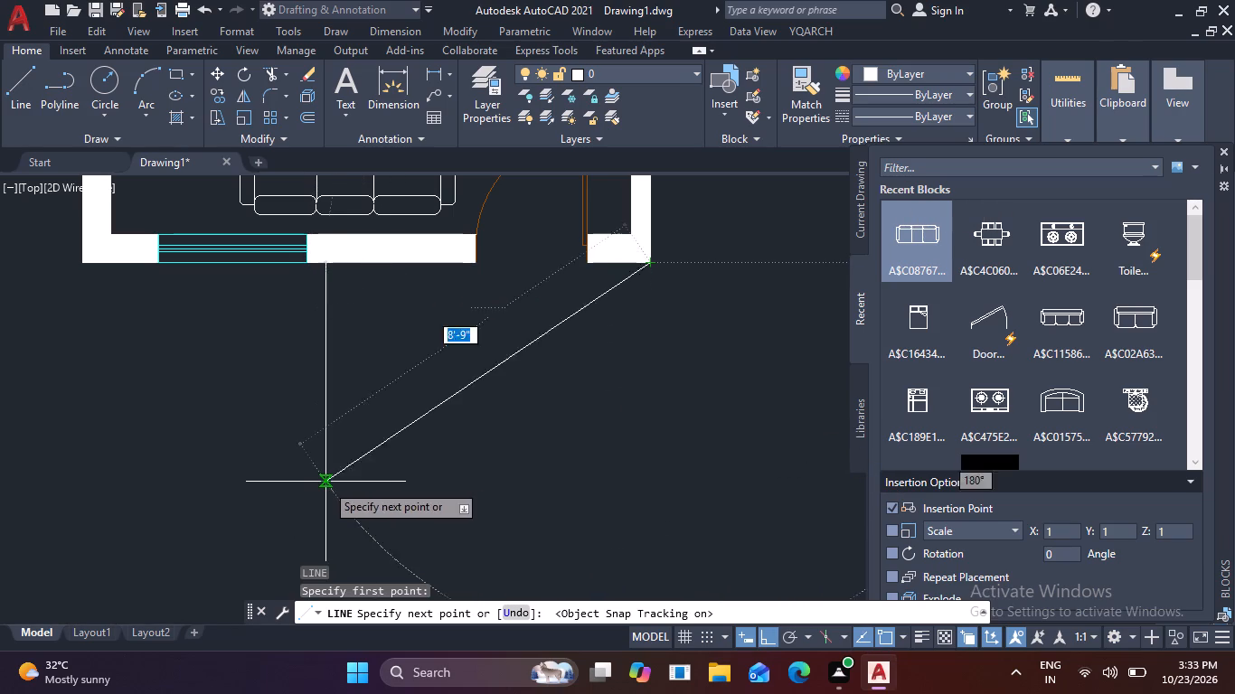
left_click(644, 482)
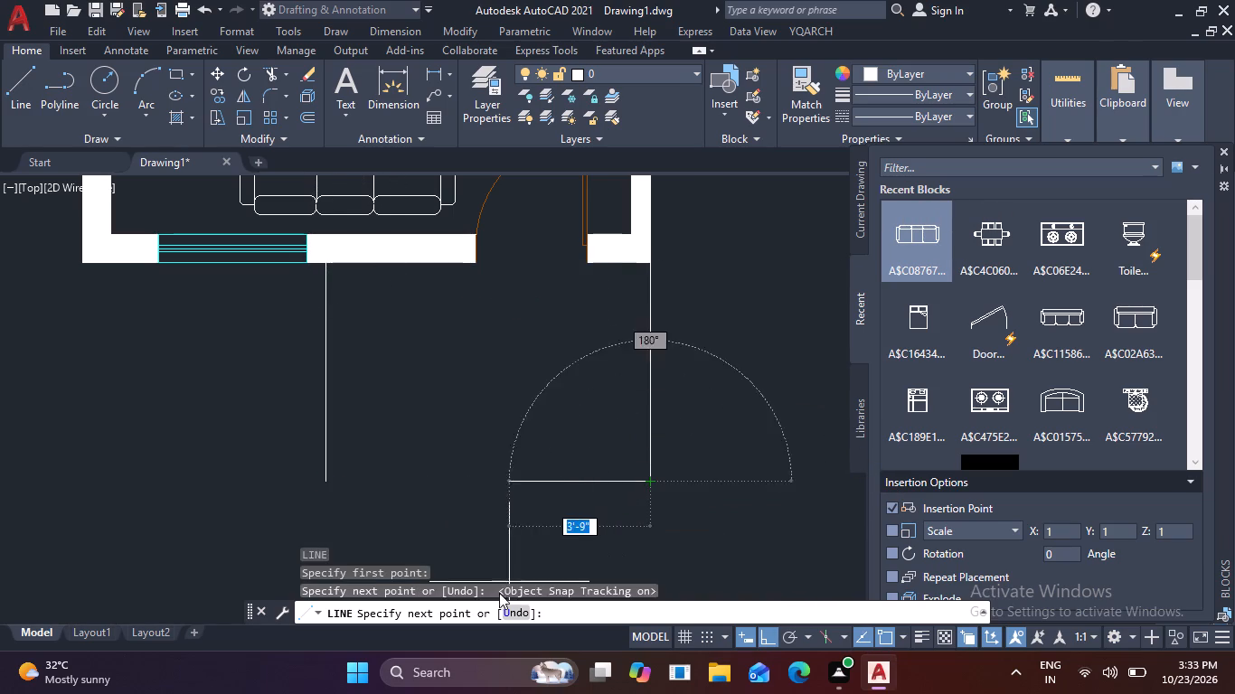
key("Escape")
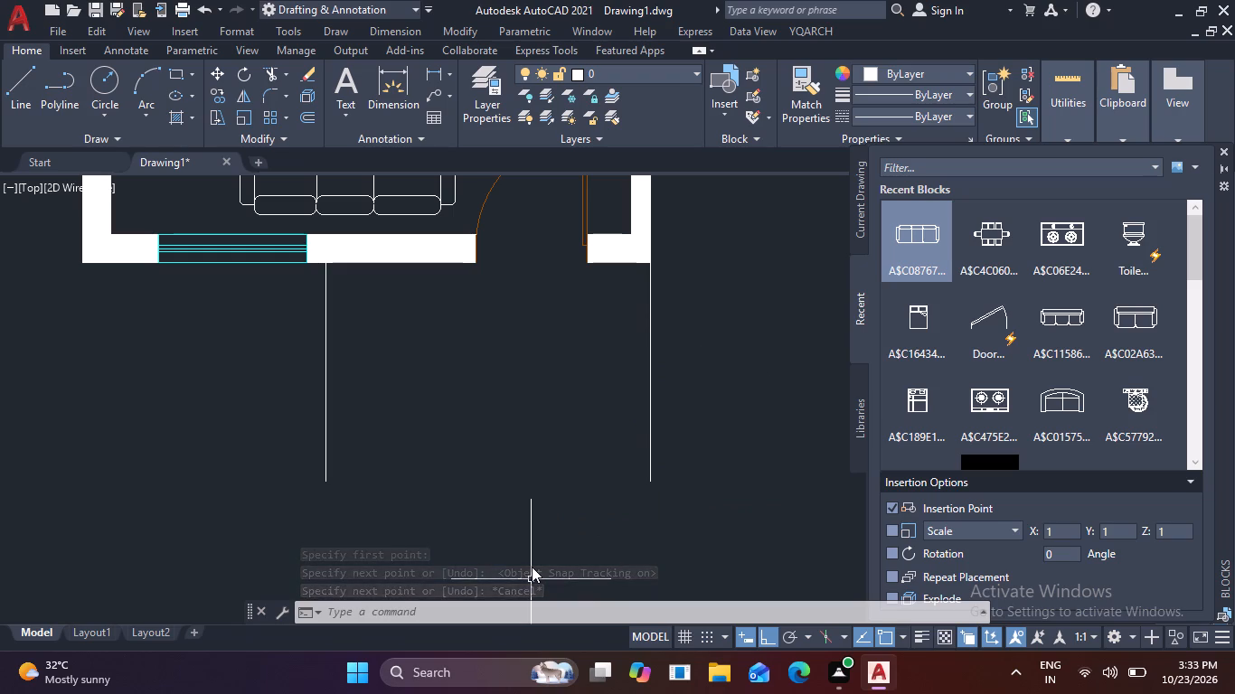
Offset both lines outside the entrance 6" inward, towards each other.
key("o")
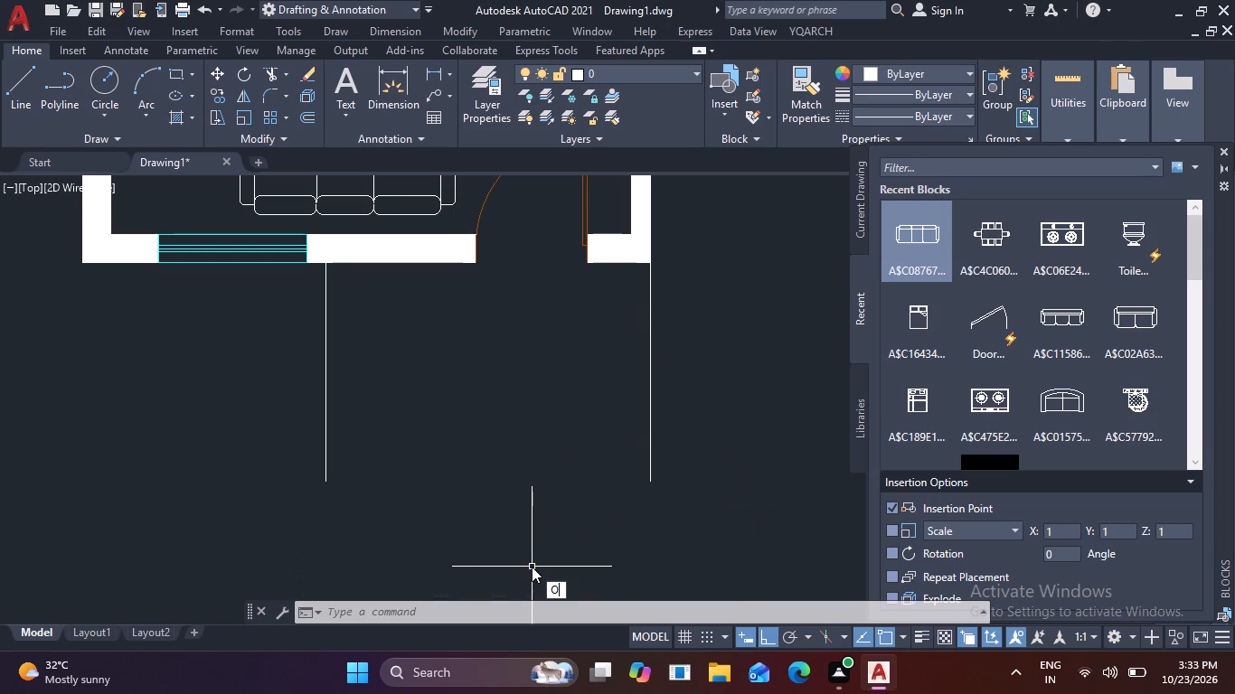
key("Return")
type("6")
key("space")
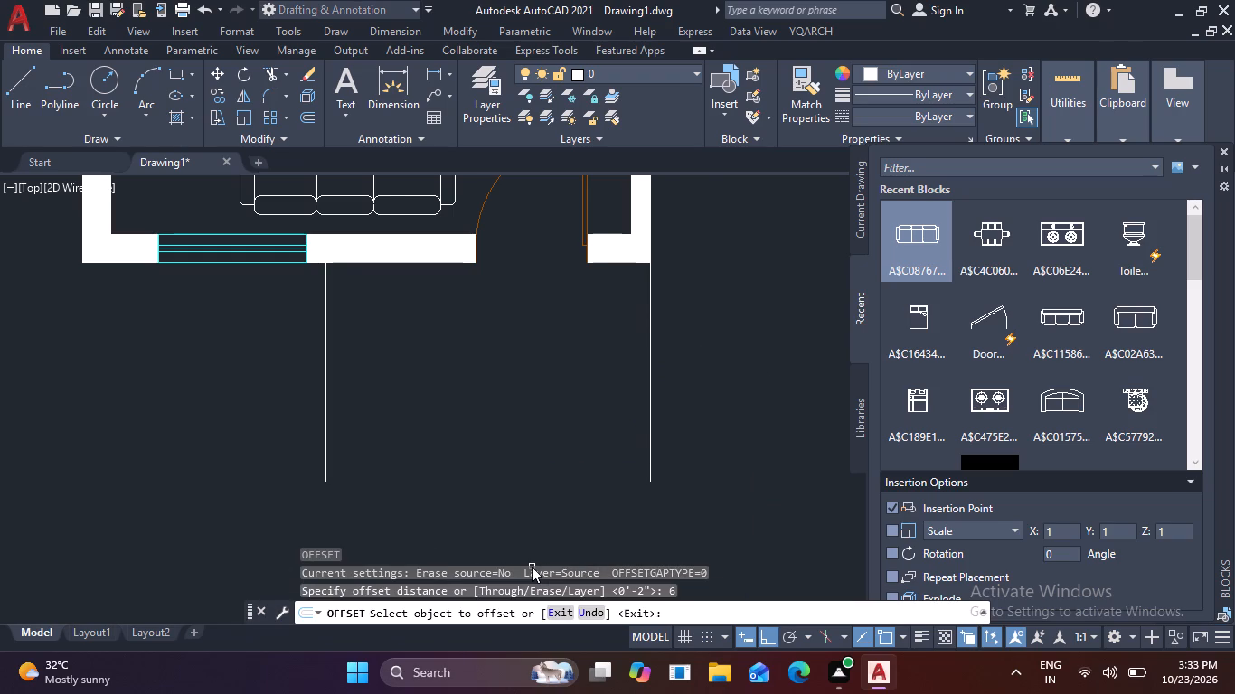
left_click(654, 399)
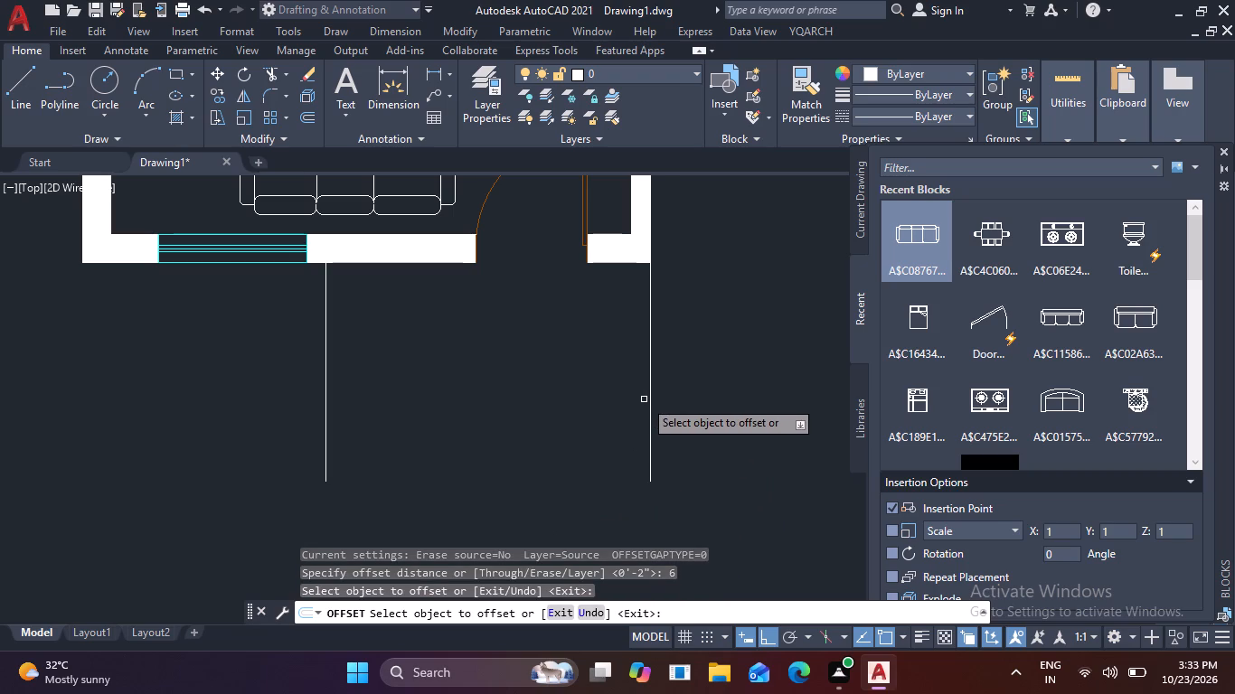
left_click(649, 404)
left_click_drag(547, 414, 536, 411)
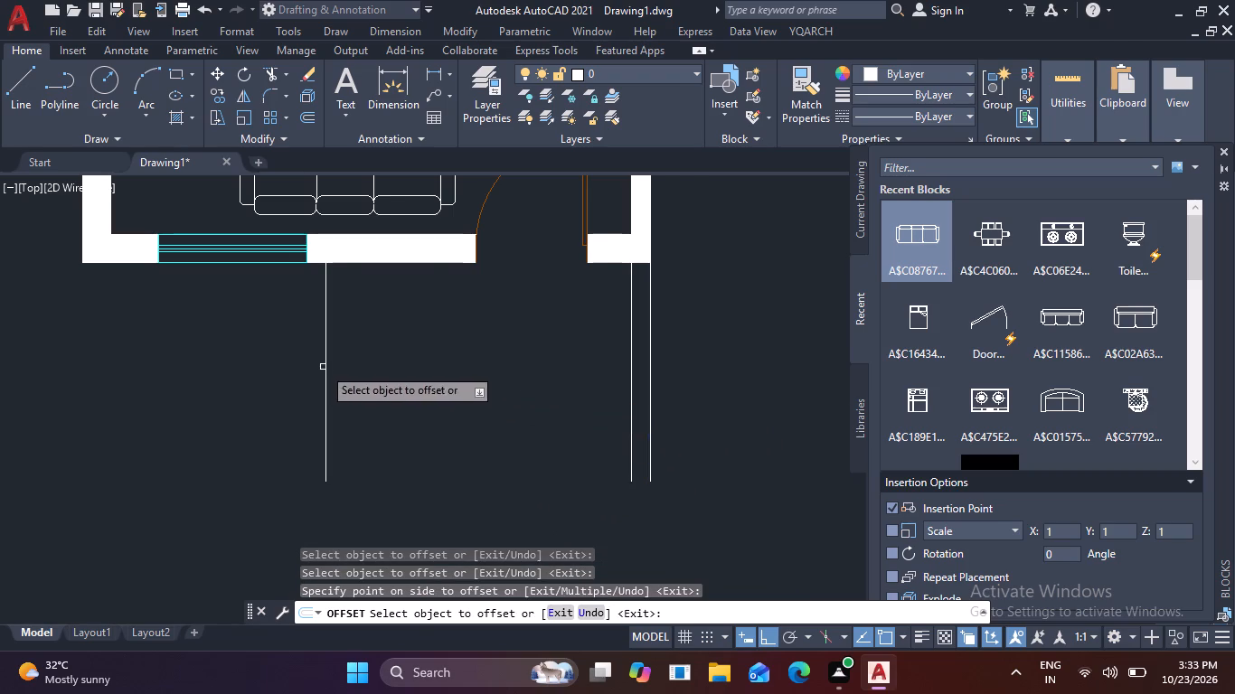
left_click(324, 370)
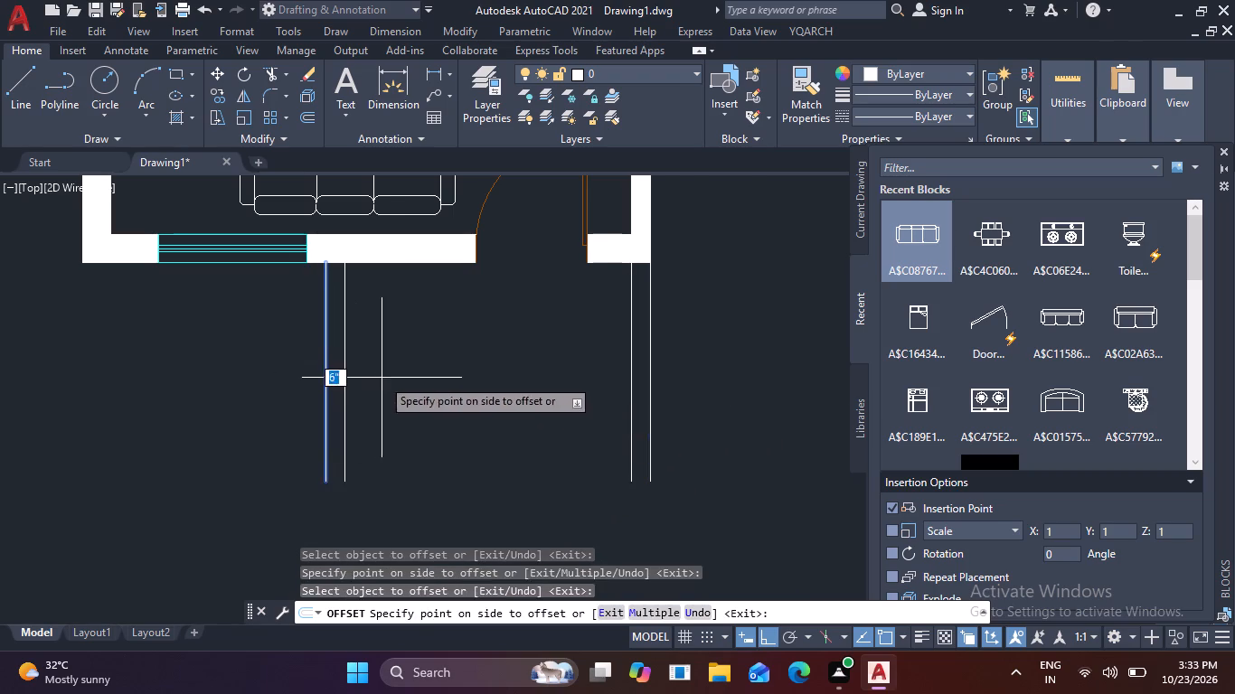
left_click(382, 378)
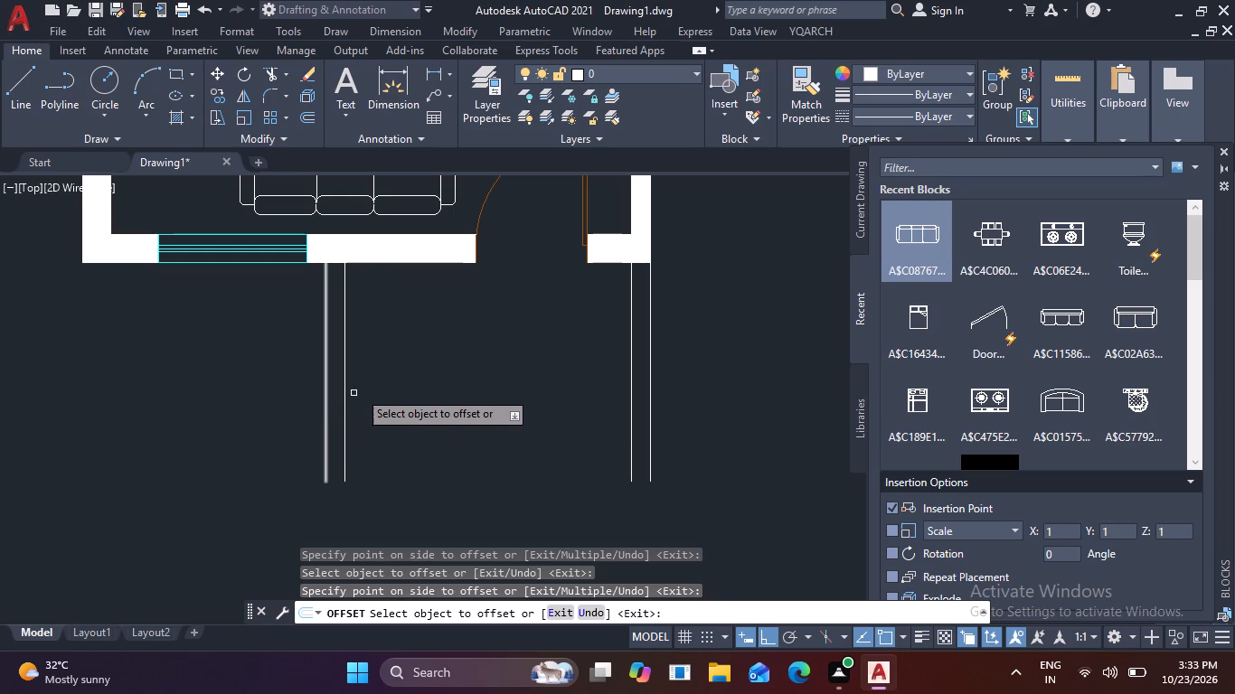
Add a centre line to each 6" strip by offsetting its inner line 3" outward.
left_click(345, 347)
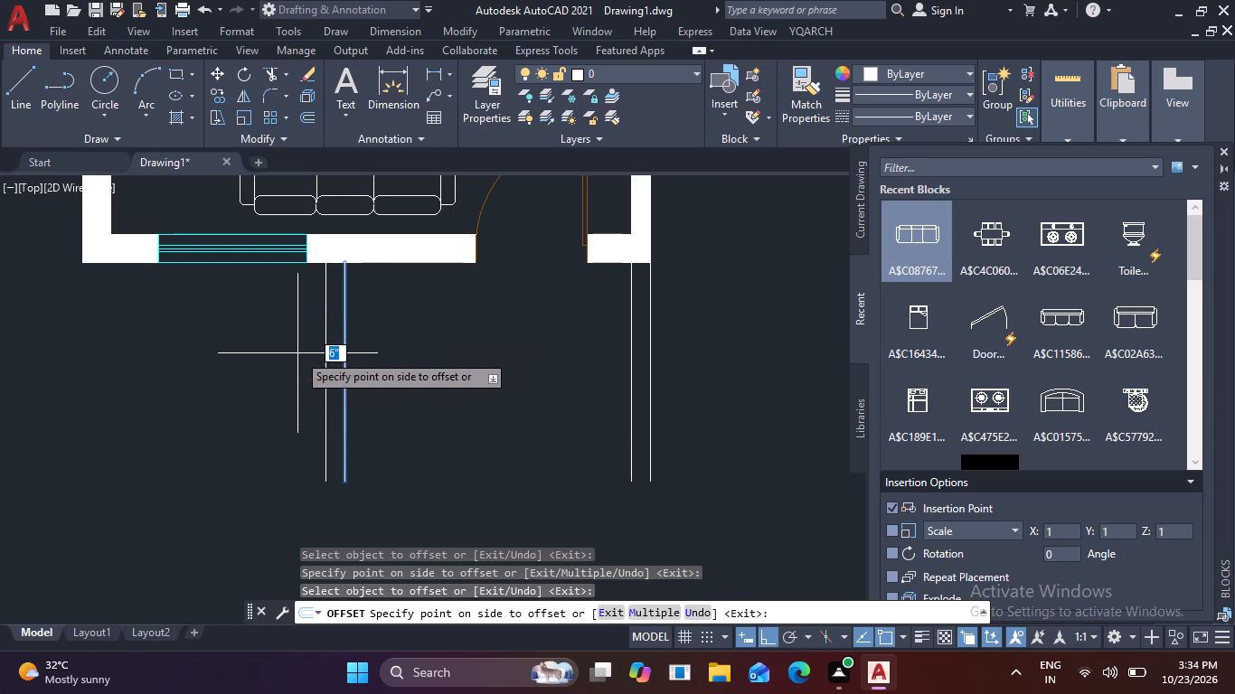
key("3")
key("space")
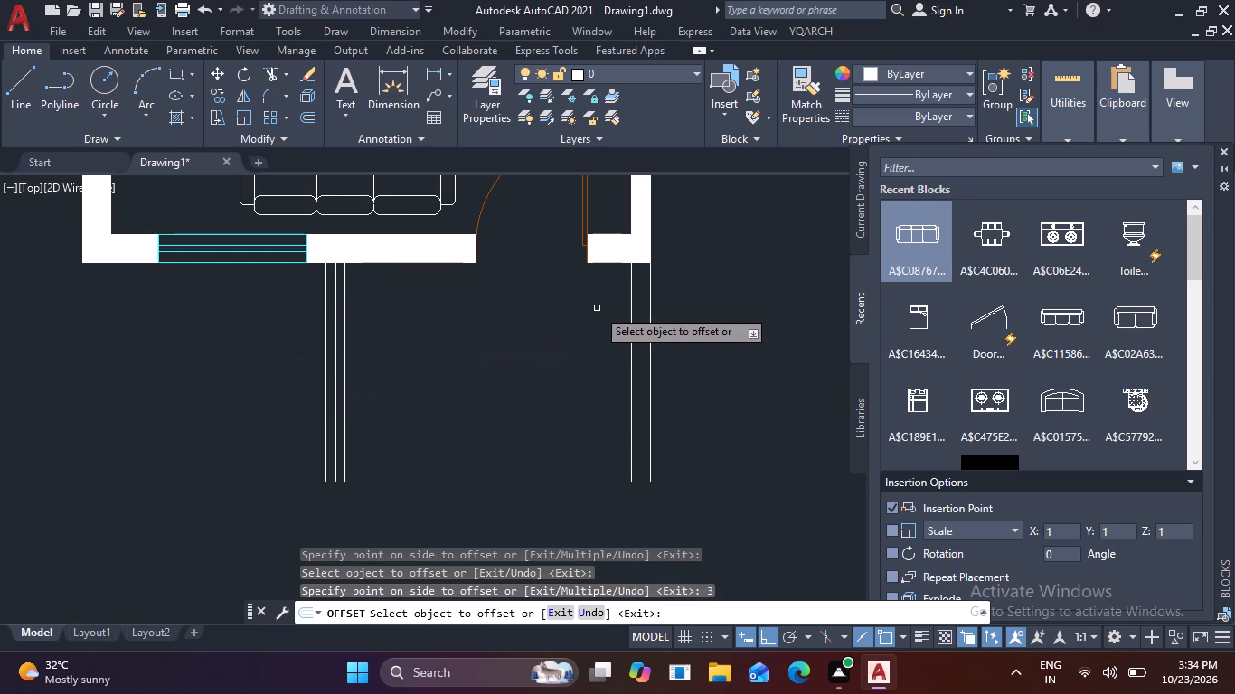
left_click(631, 314)
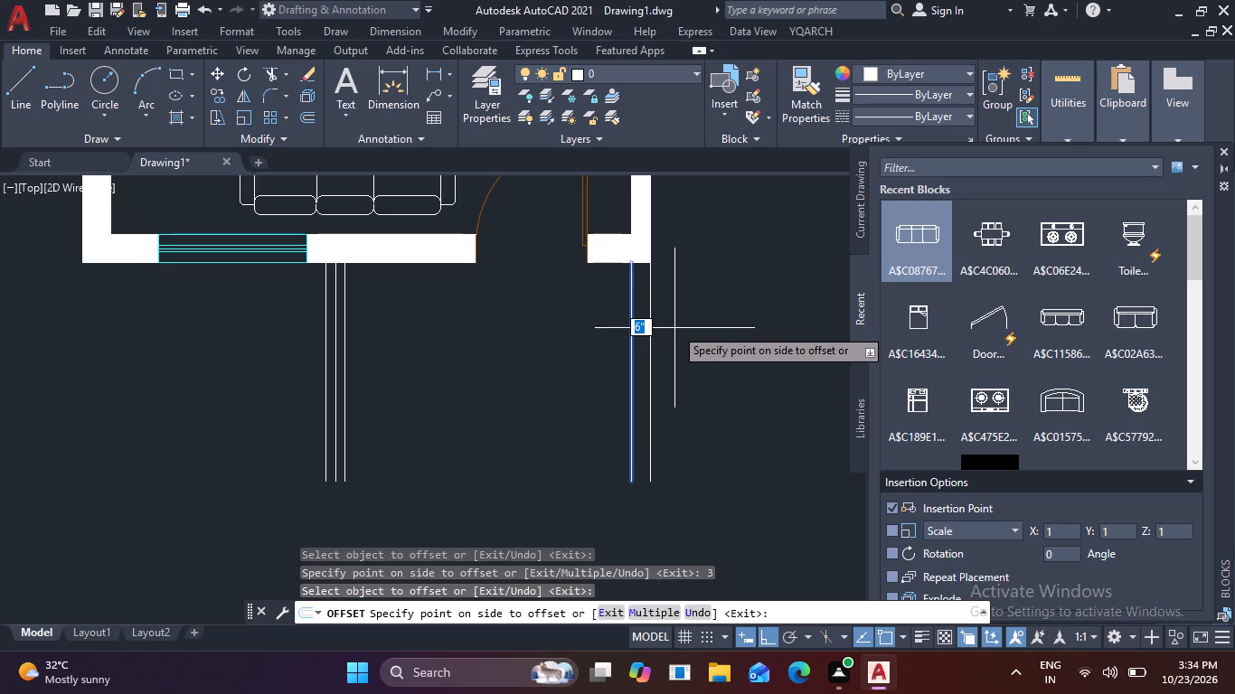
key("3")
key("space")
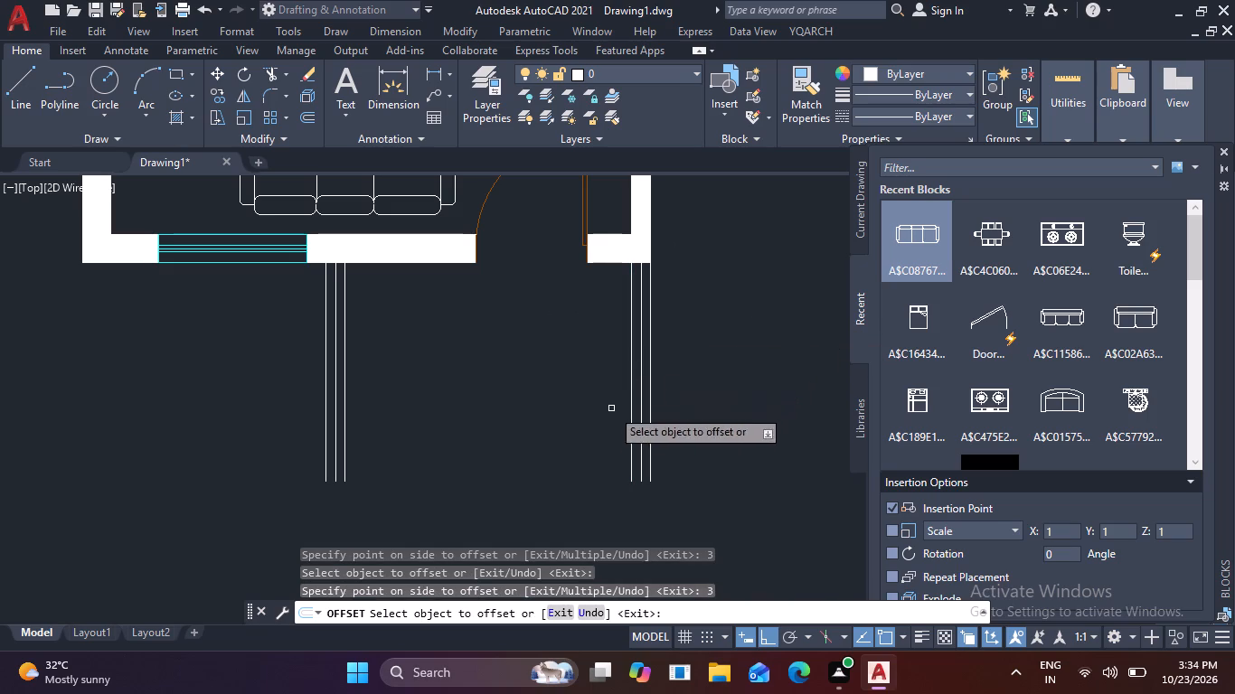
key("Escape")
key("Escape")
Draw a short cross line from the centre line to the inner line of the window-side strip, partway along it.
type("L")
key("space")
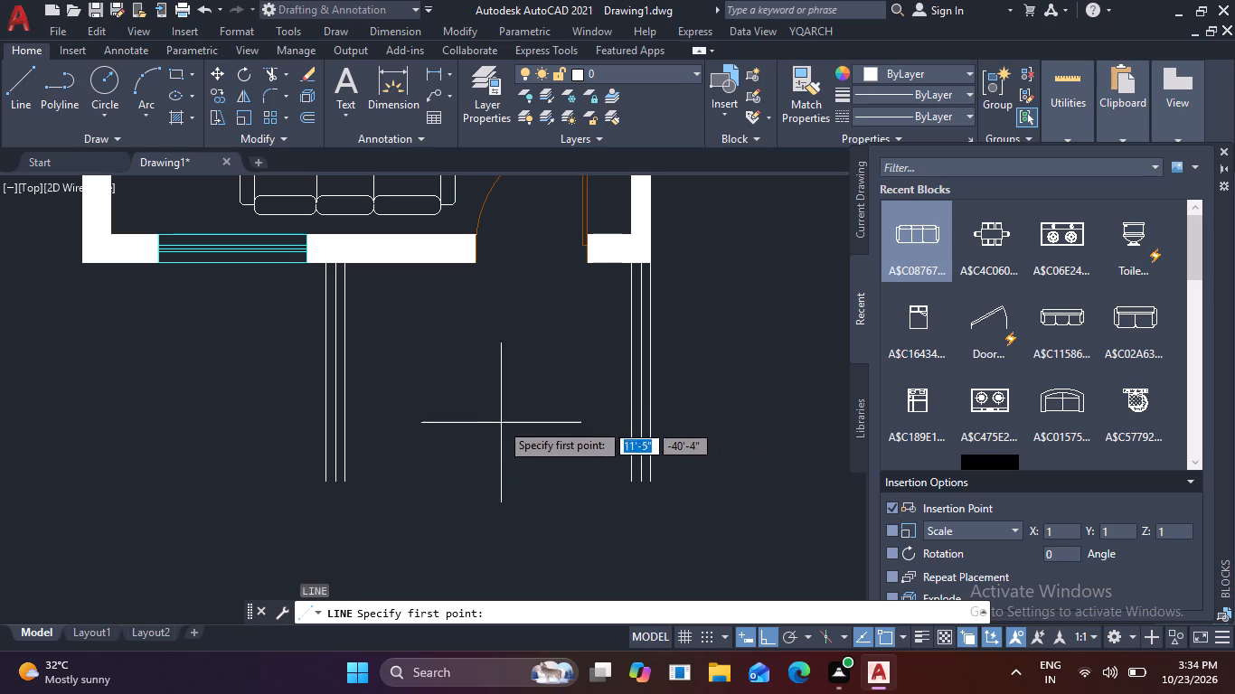
scroll(350, 372, "up", 2)
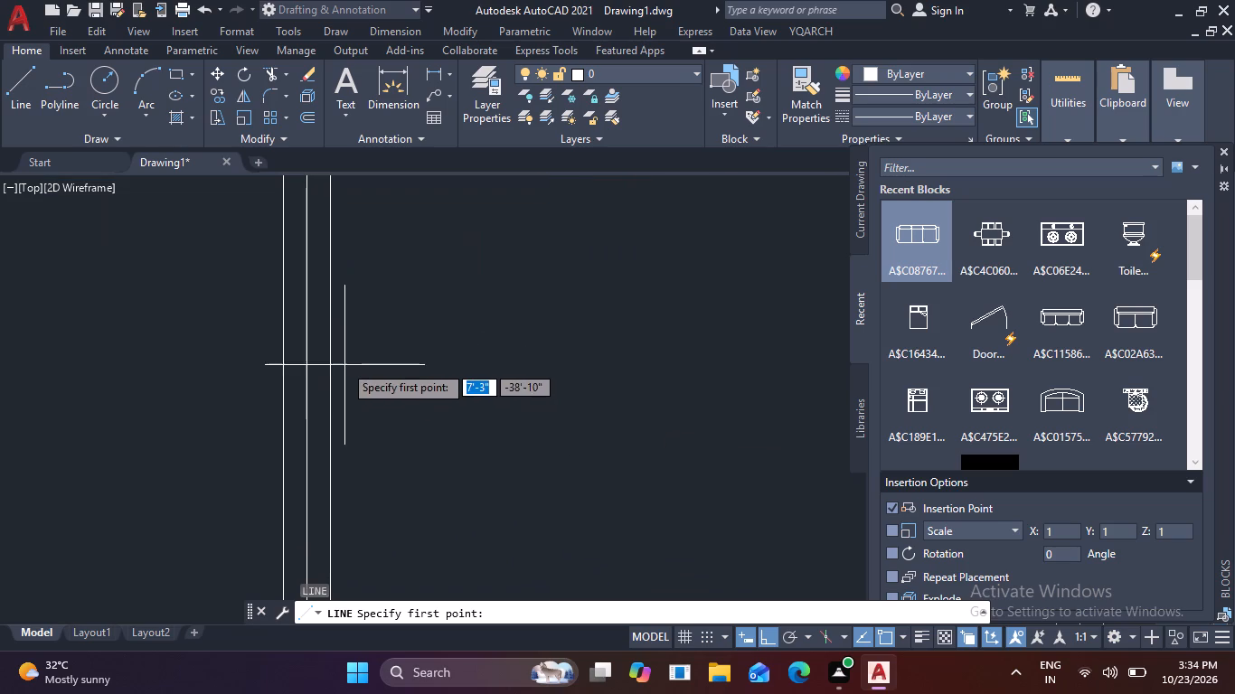
left_click(306, 345)
left_click(334, 343)
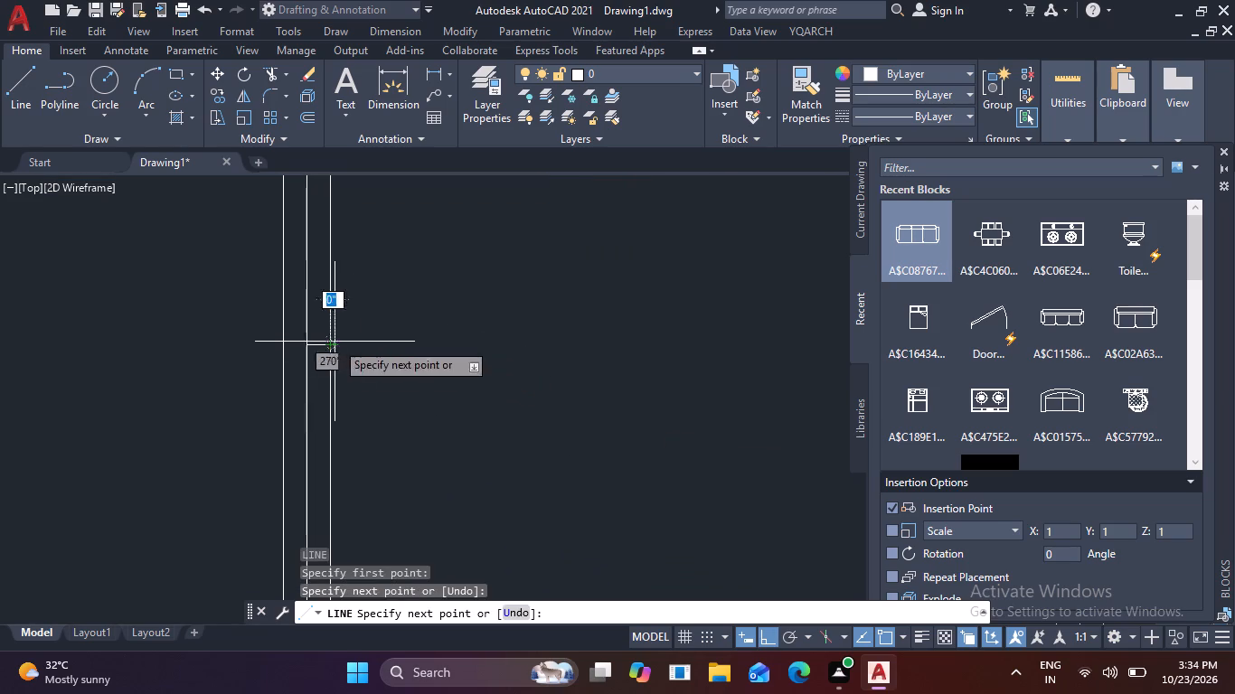
key("space")
Draw a matching short cross line from the inner line to the centre line of the door-side strip, level with the first cross line.
scroll(398, 371, "down", 2)
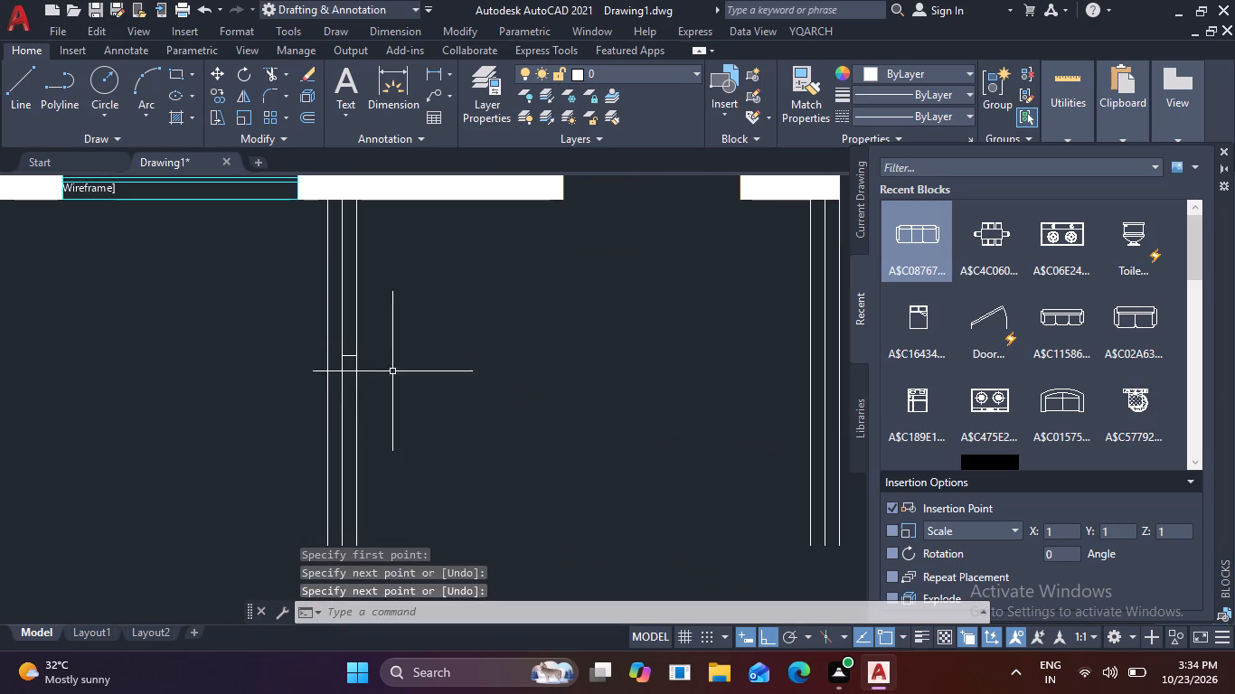
scroll(391, 371, "up", 1)
middle_click_drag(387, 370, 183, 374)
scroll(154, 374, "down", 1)
key("space")
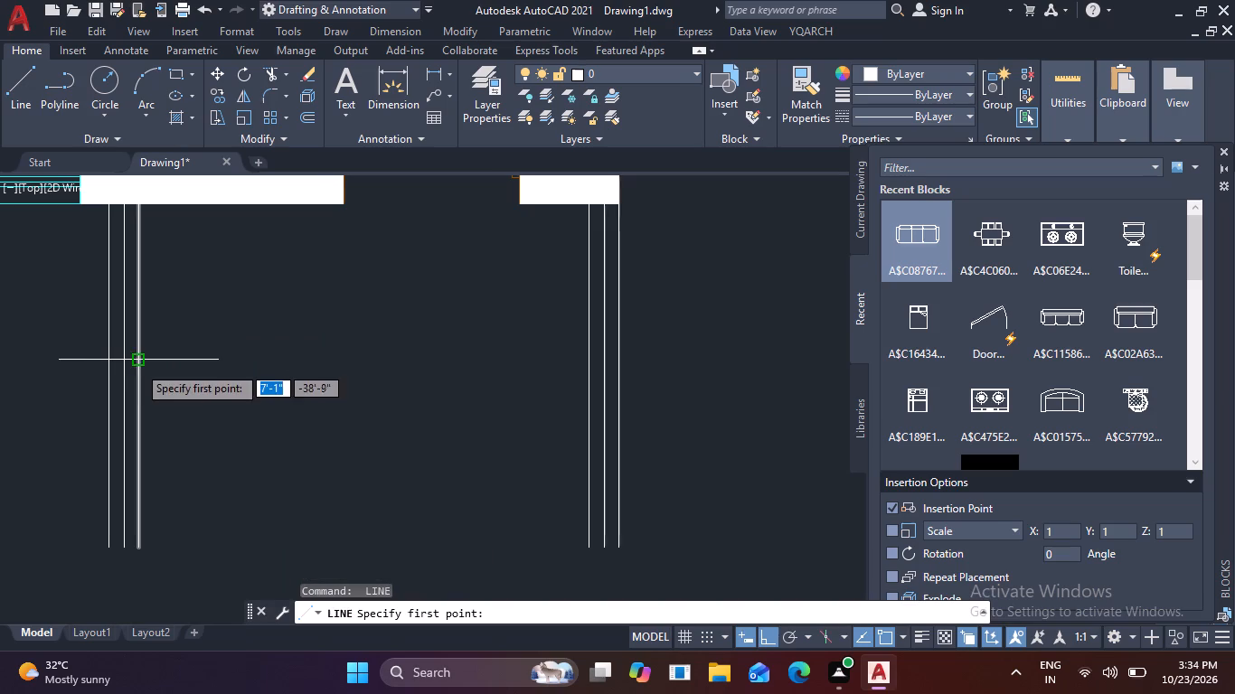
left_click(593, 363)
left_click(608, 361)
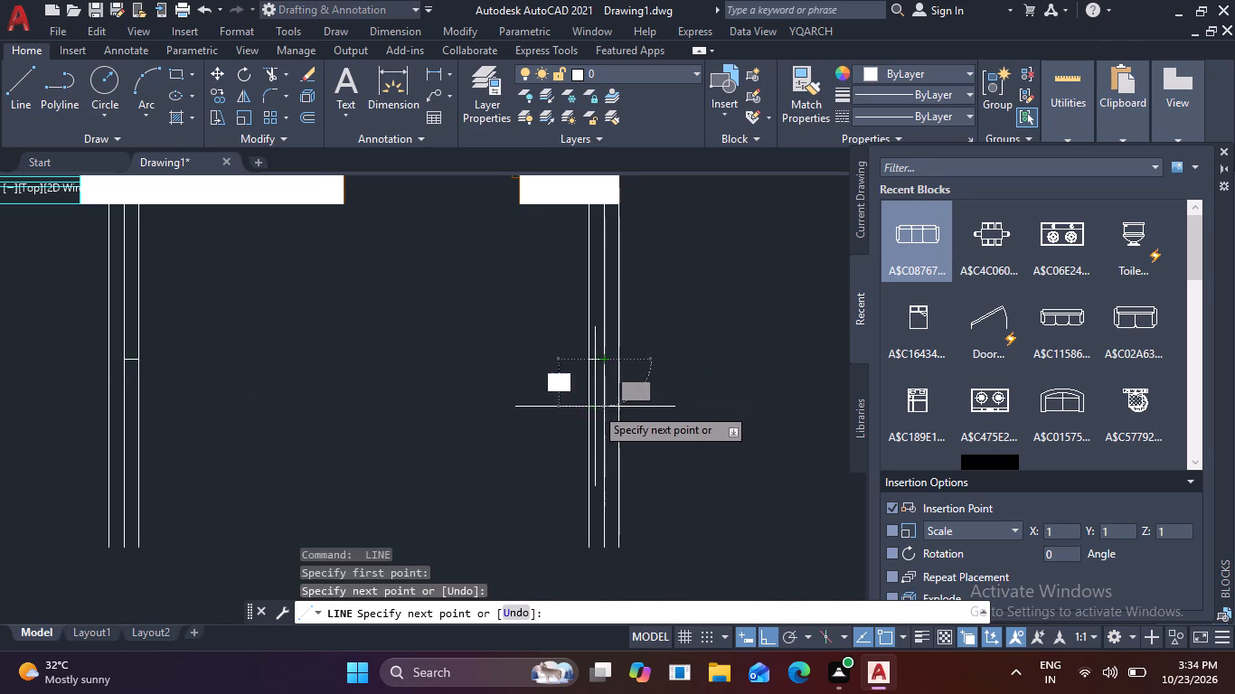
key("Escape")
Trim both centre lines beyond the cross lines and both inner lines between the house wall and the cross lines.
type("TR")
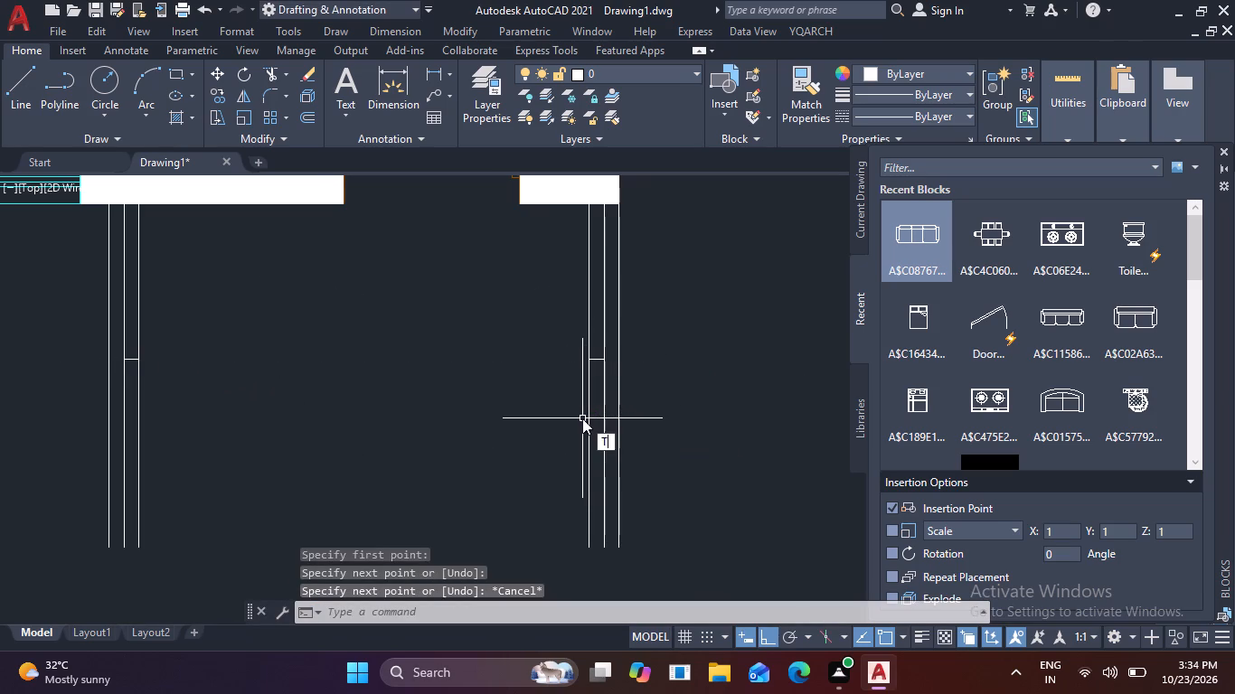
key("space")
left_click(606, 401)
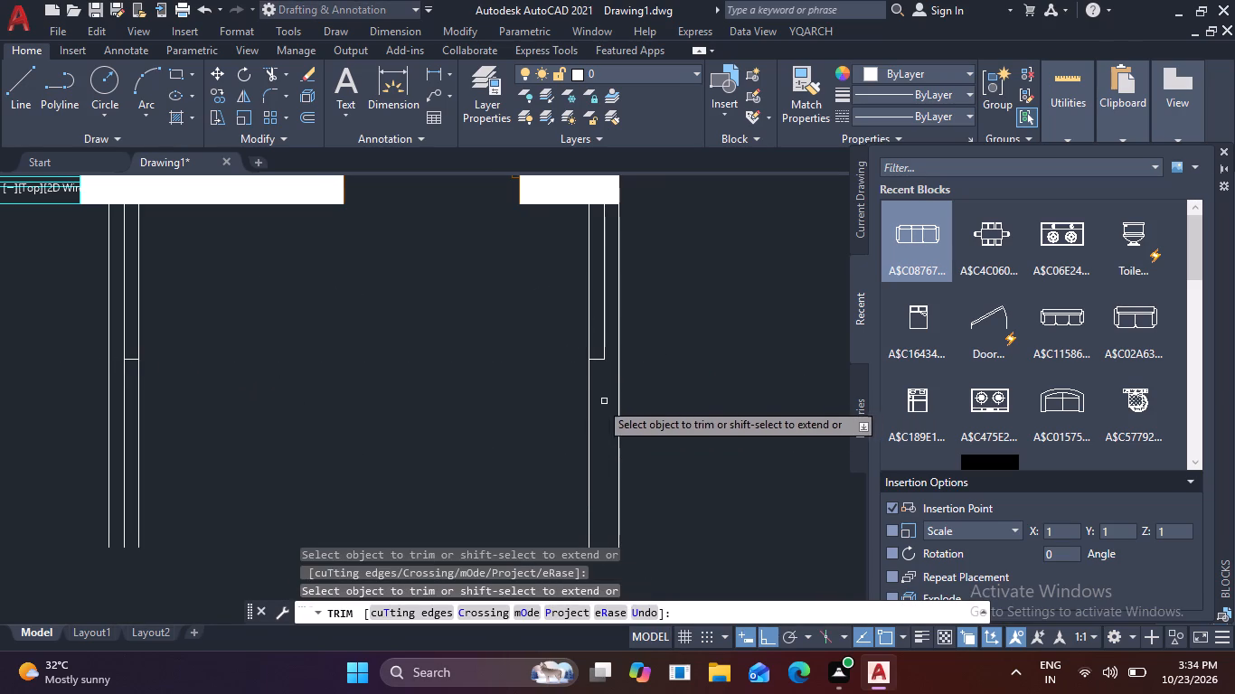
left_click(125, 399)
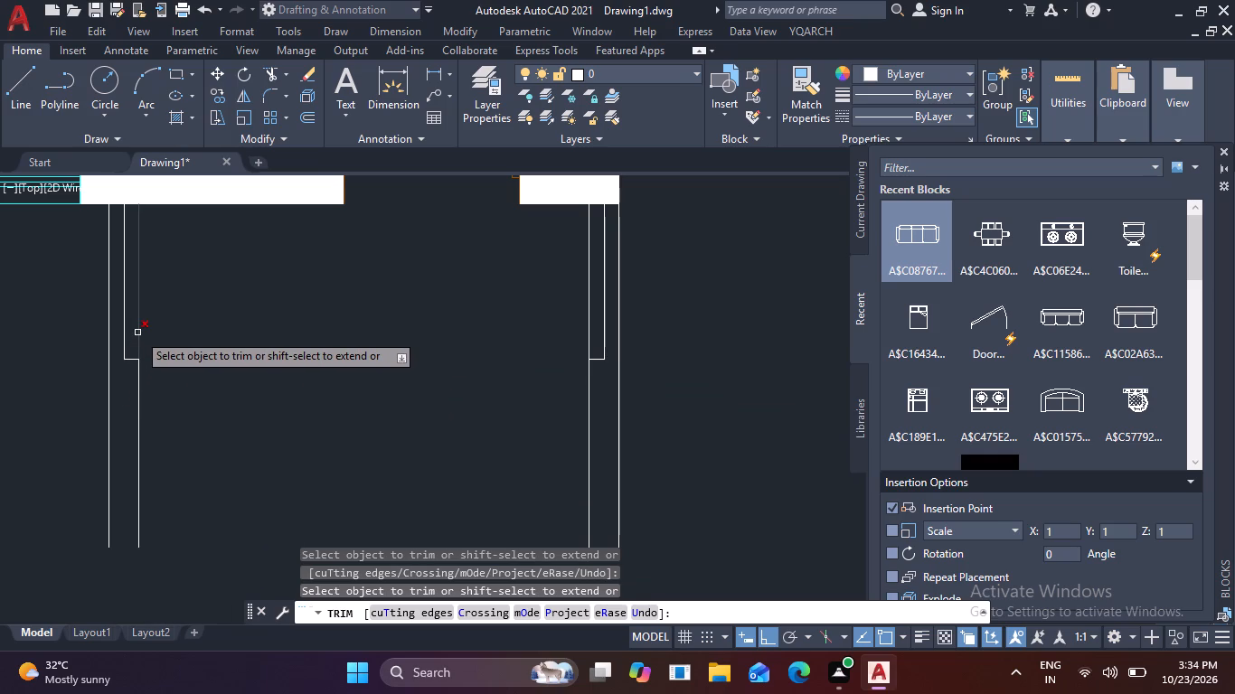
left_click(137, 333)
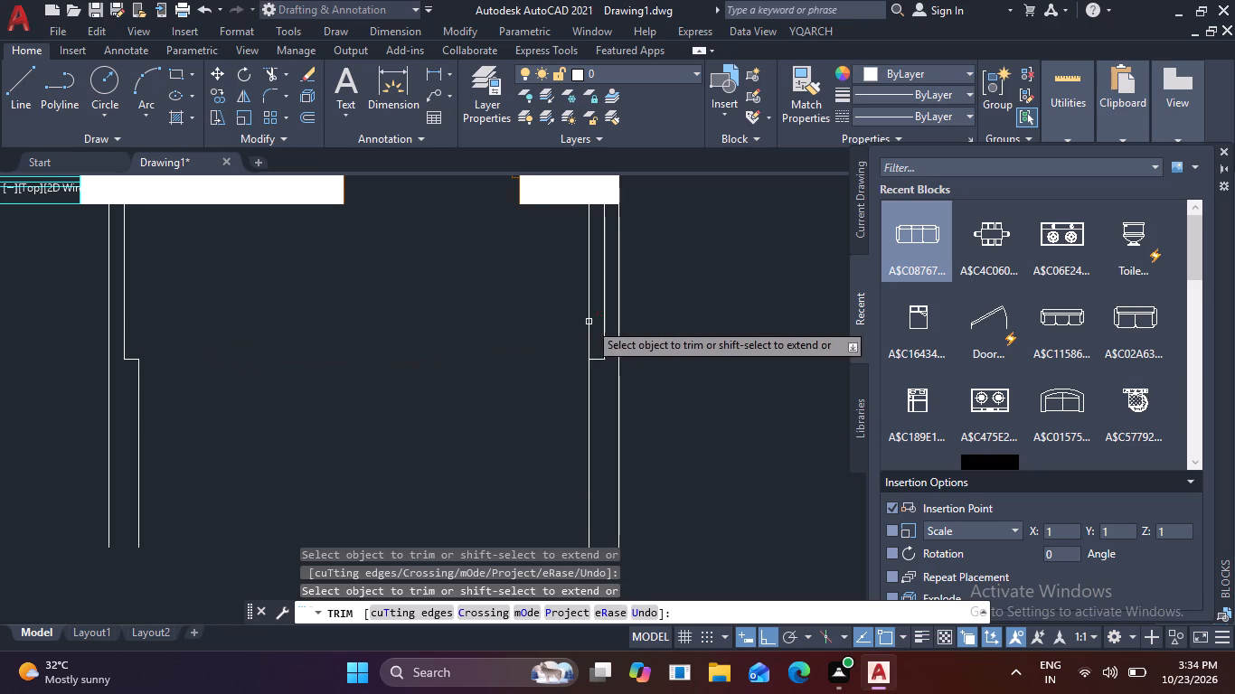
left_click(589, 322)
key("Escape")
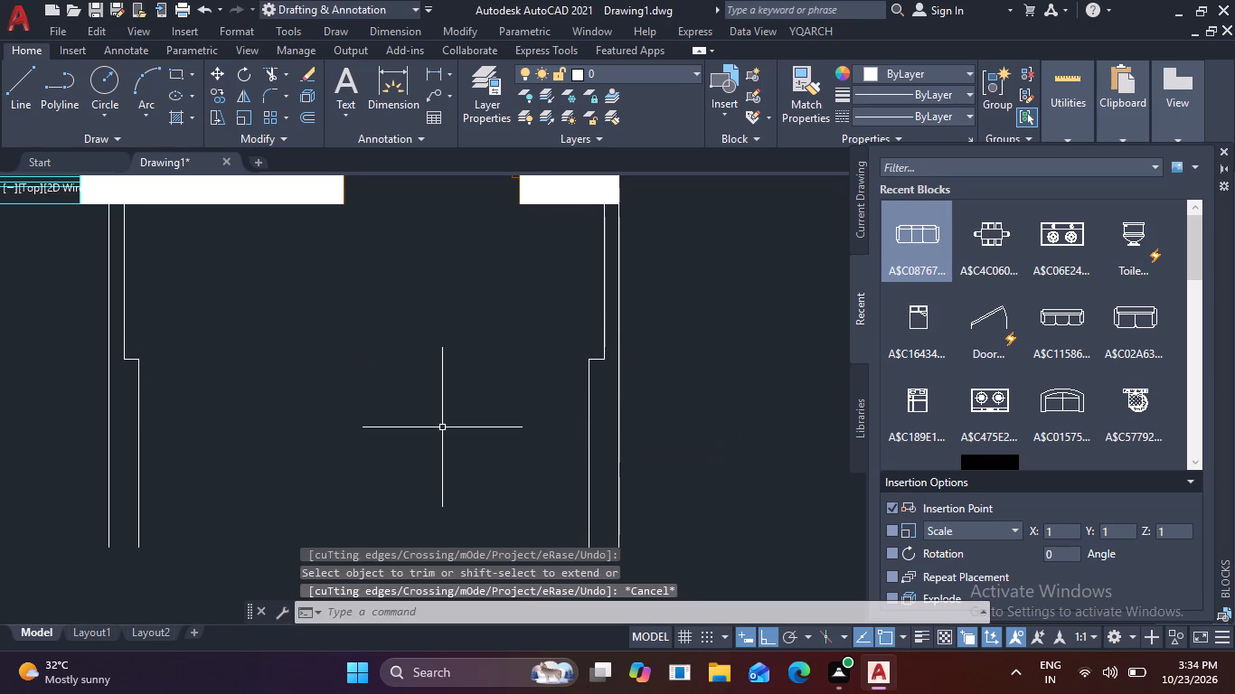
Draw a straight line across the entrance joining the inner ends of the two cross lines, closing off the landing.
type("L")
key("space")
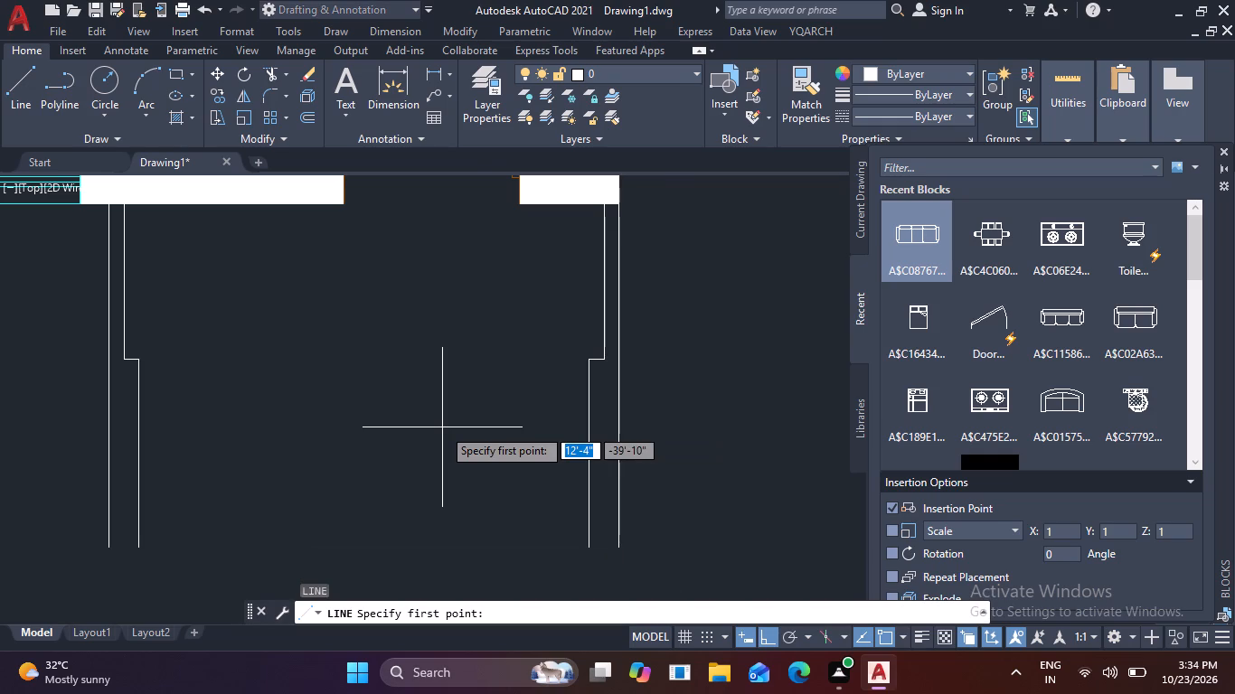
left_click(589, 357)
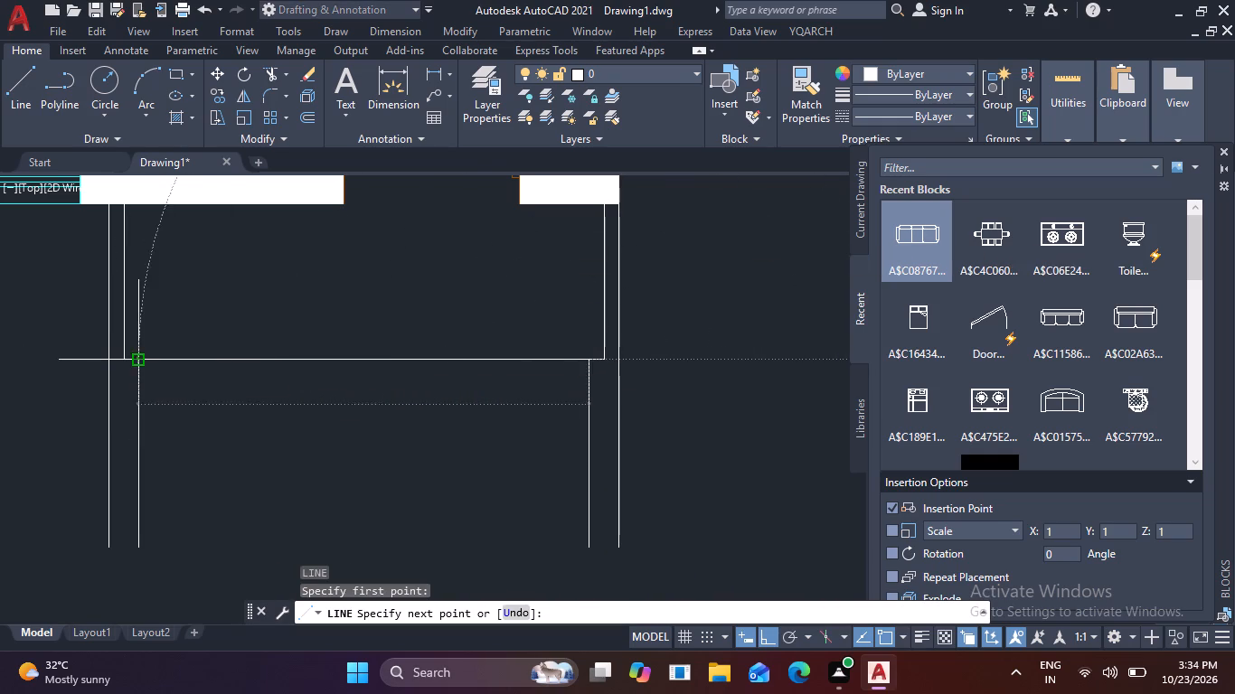
left_click(136, 359)
key("Escape")
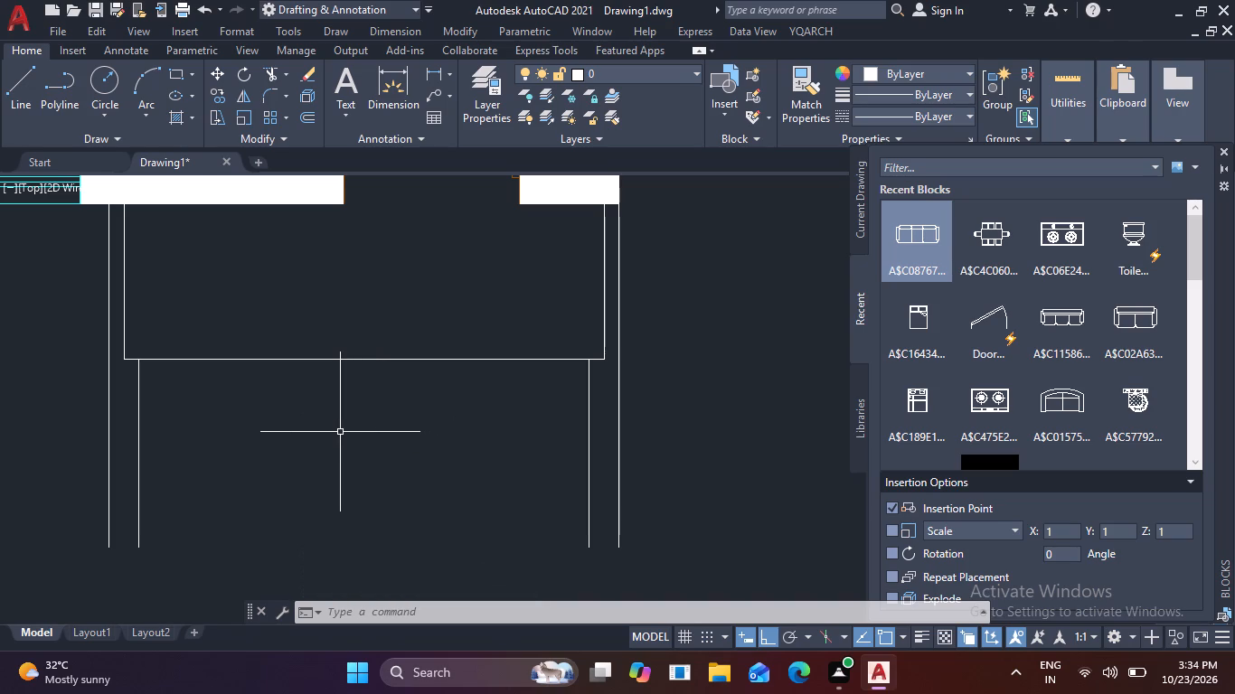
Offset the landing's front line outward three times at 10" spacing to form the step lines.
key("o")
key("Return")
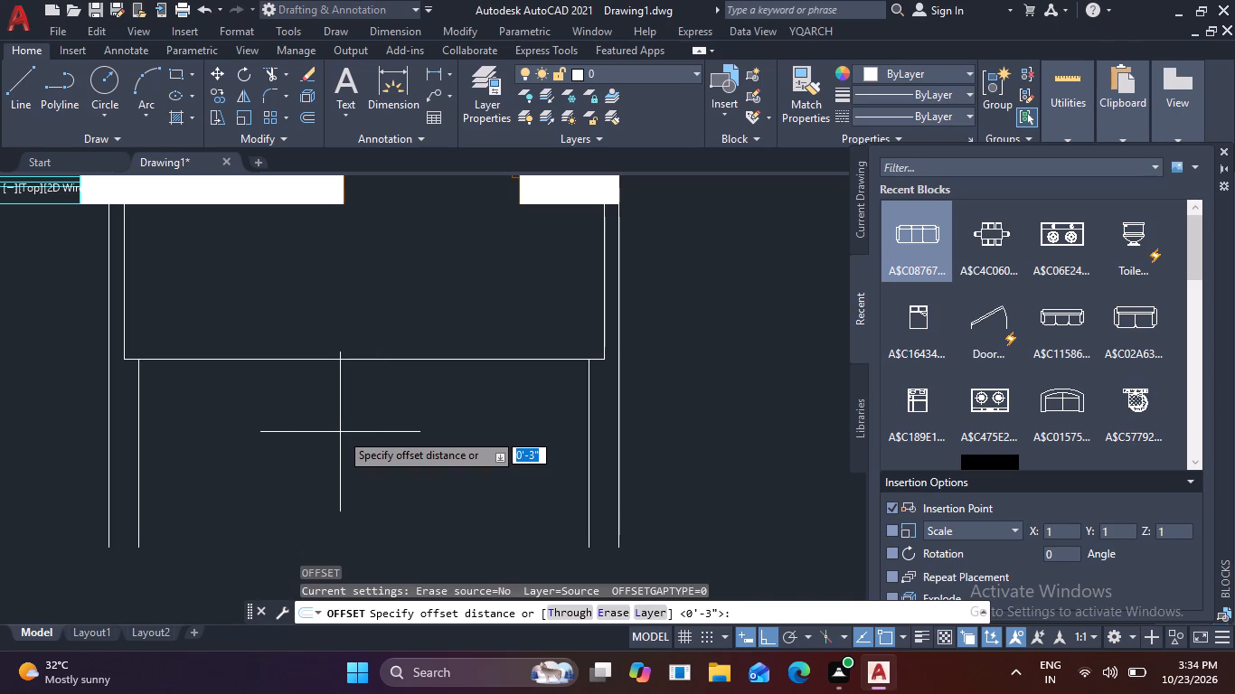
type("10")
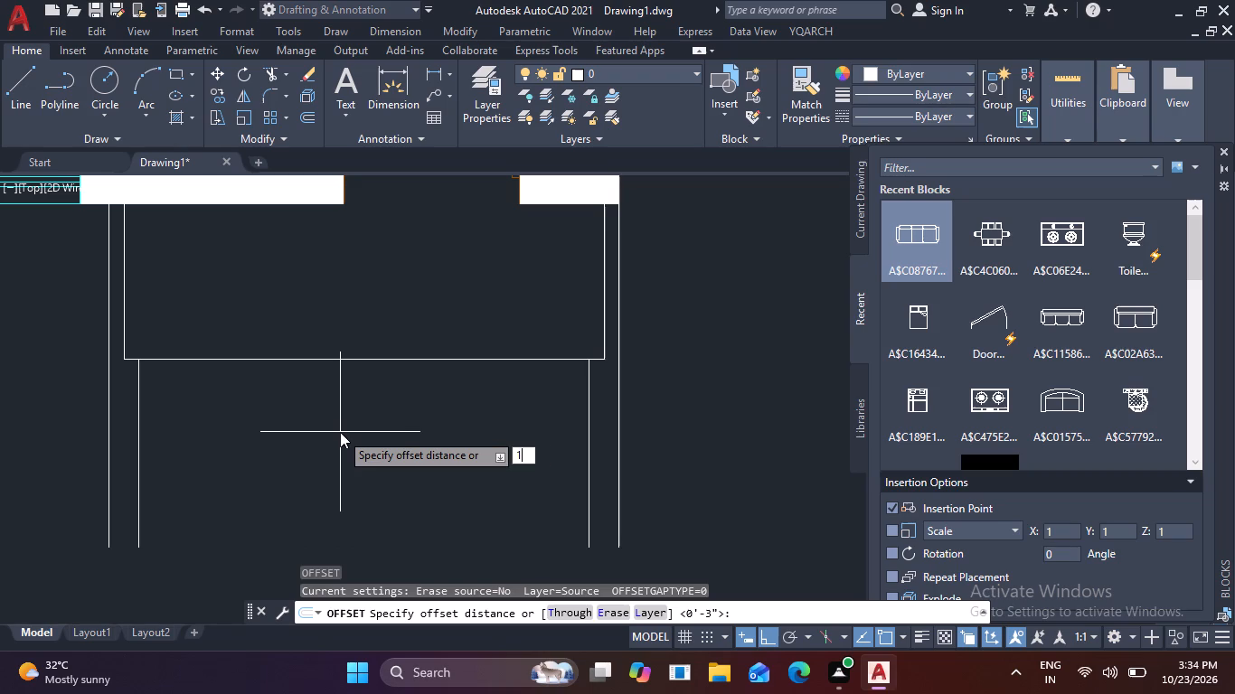
key("space")
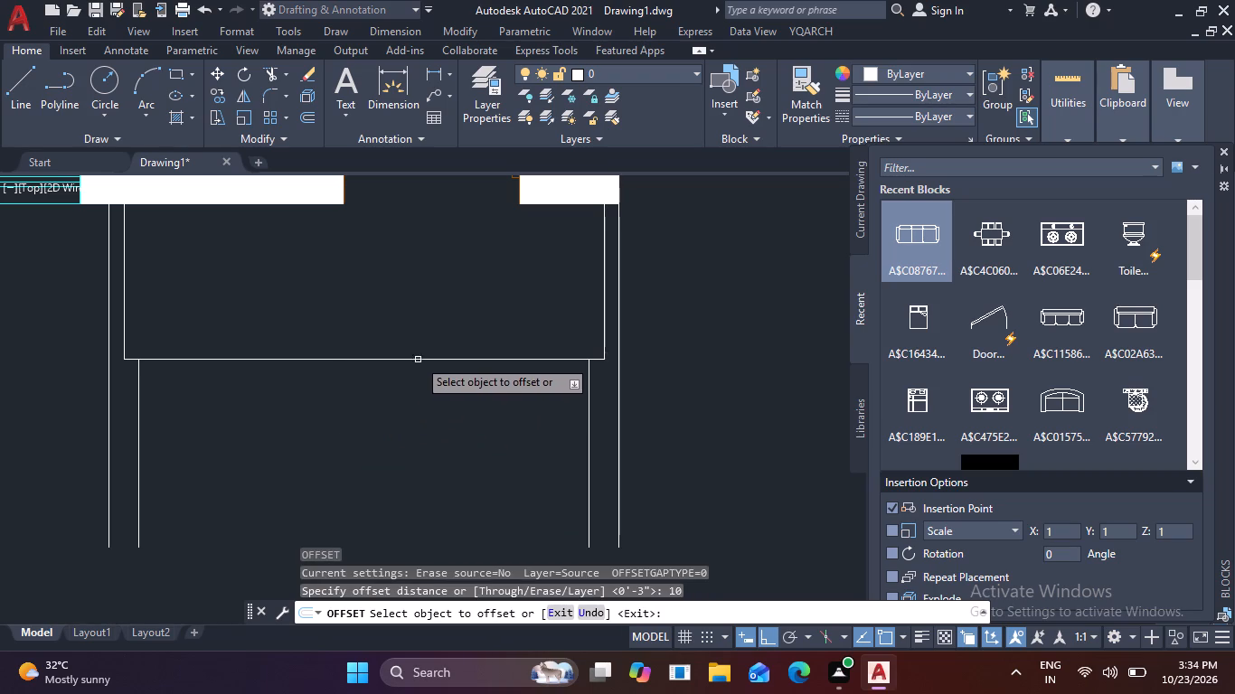
left_click(420, 357)
left_click(401, 453)
left_click(421, 408)
right_click(421, 408)
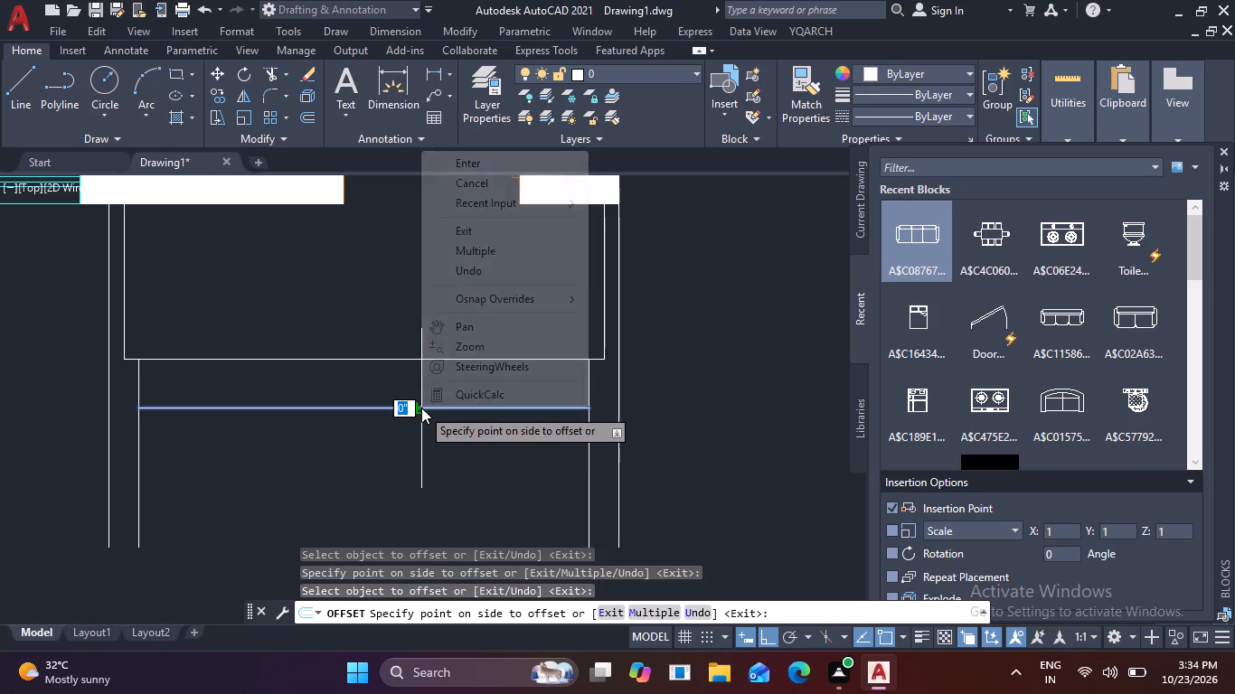
left_click(511, 248)
middle_click_drag(494, 366, 492, 251)
left_click(436, 425)
left_click(436, 430)
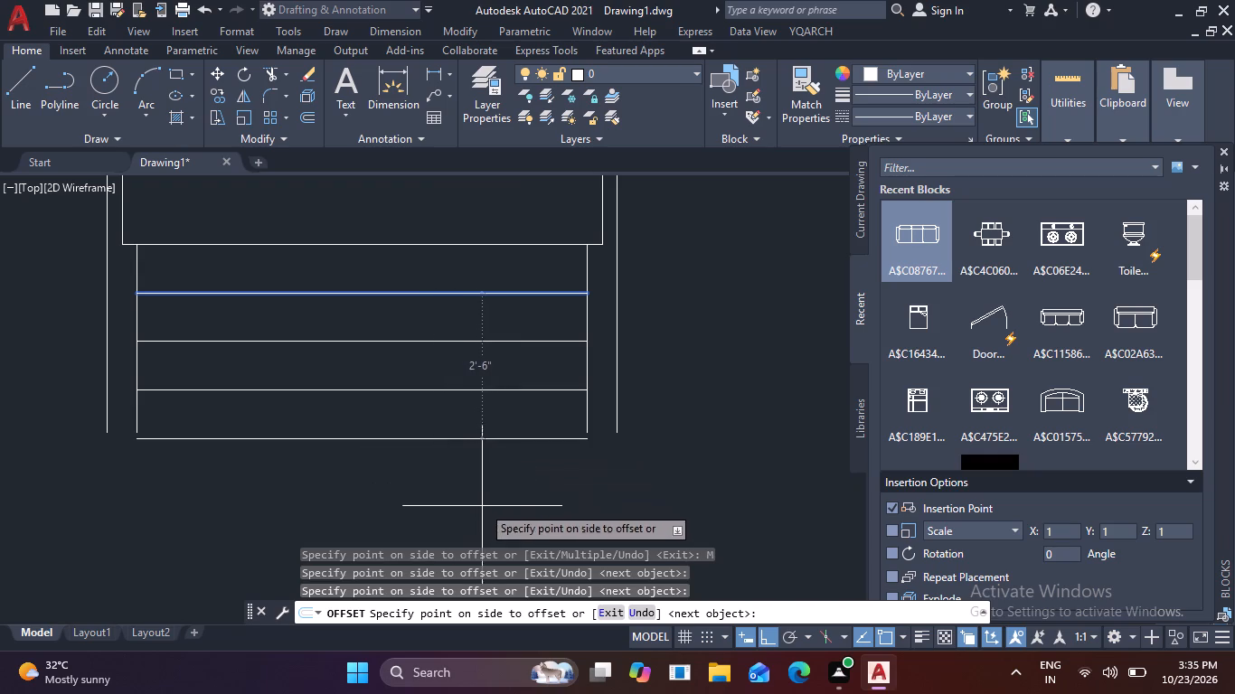
key("Escape")
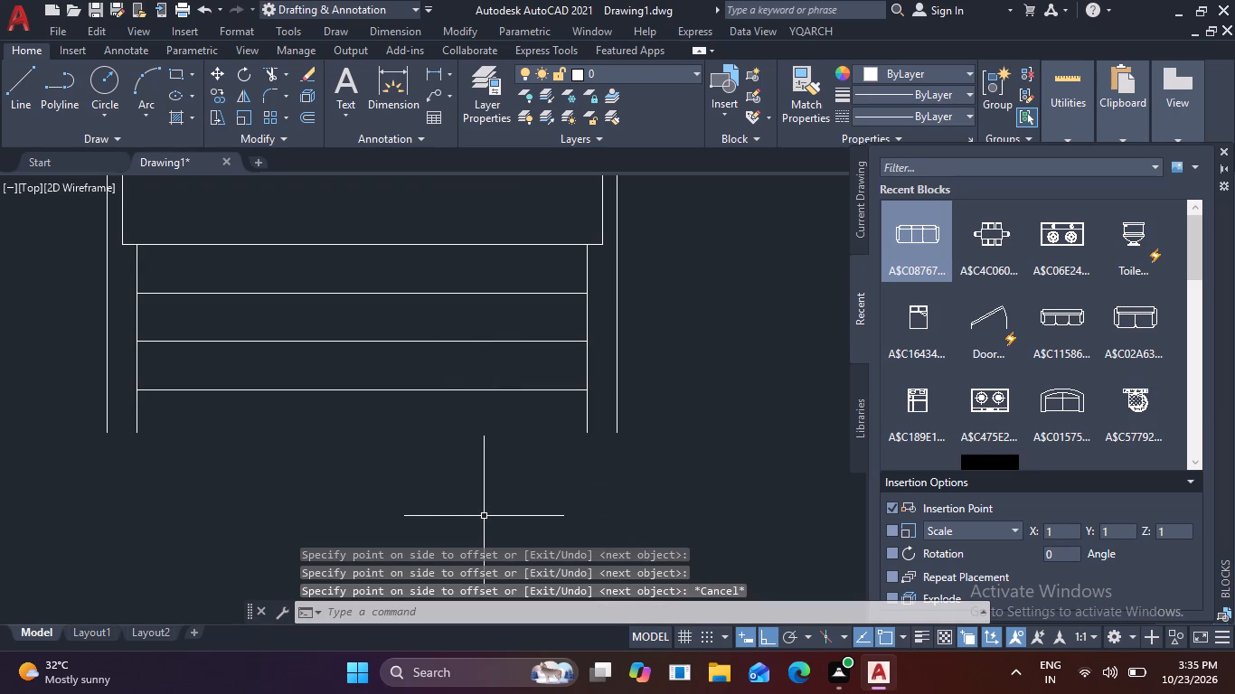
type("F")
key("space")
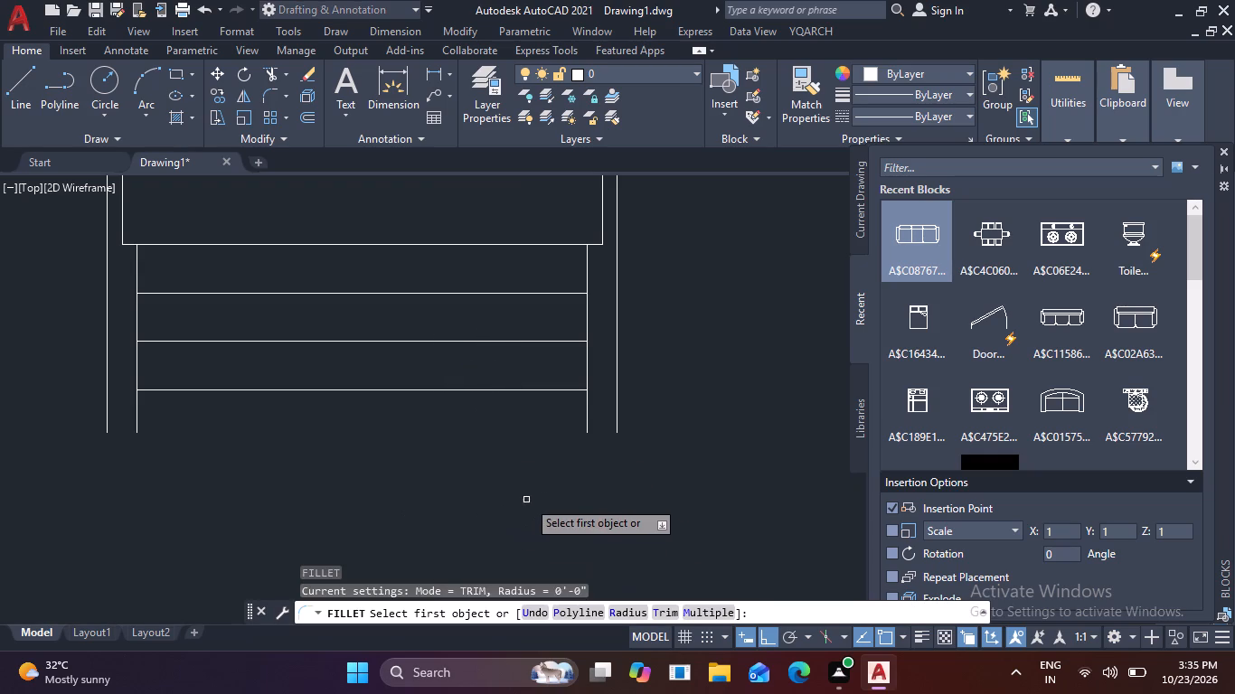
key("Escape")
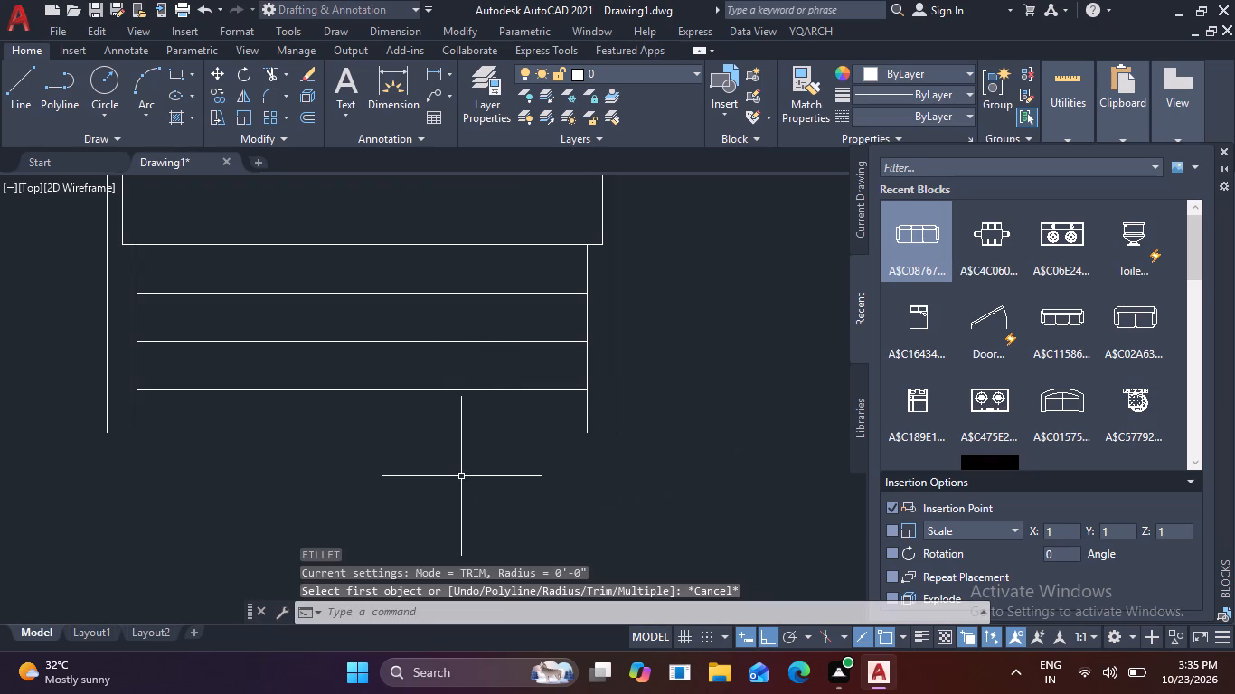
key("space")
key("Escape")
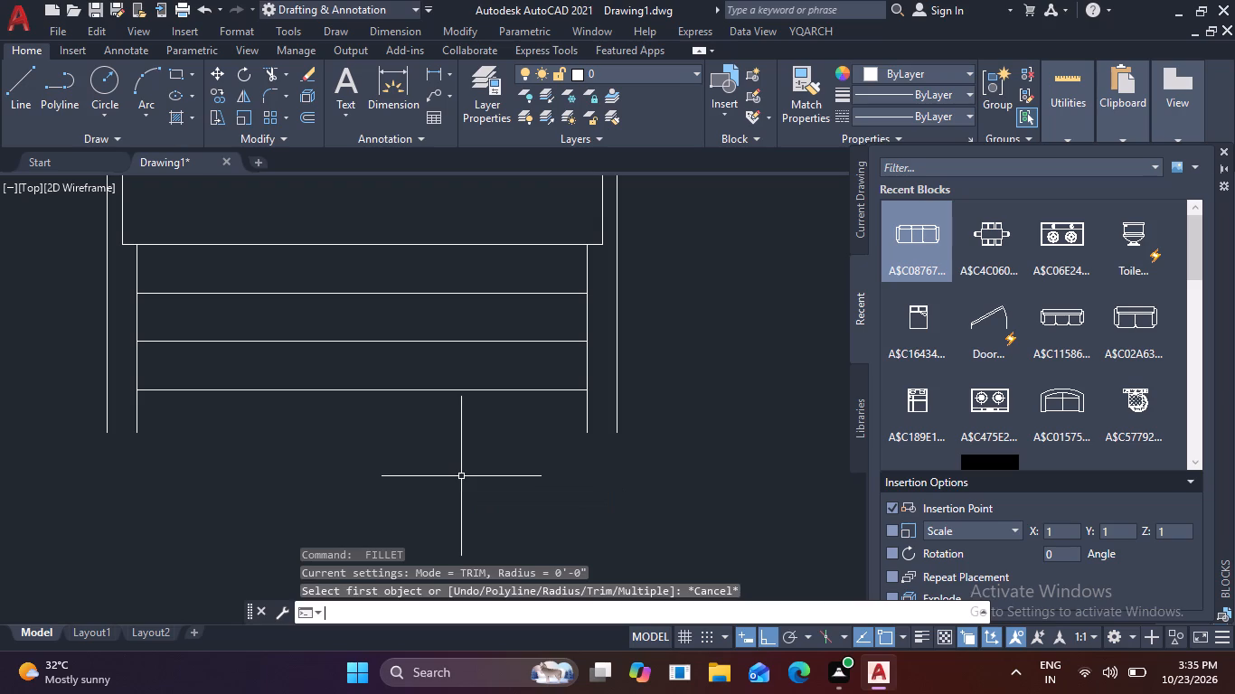
Offset the outermost step line another 10" outward.
type("O")
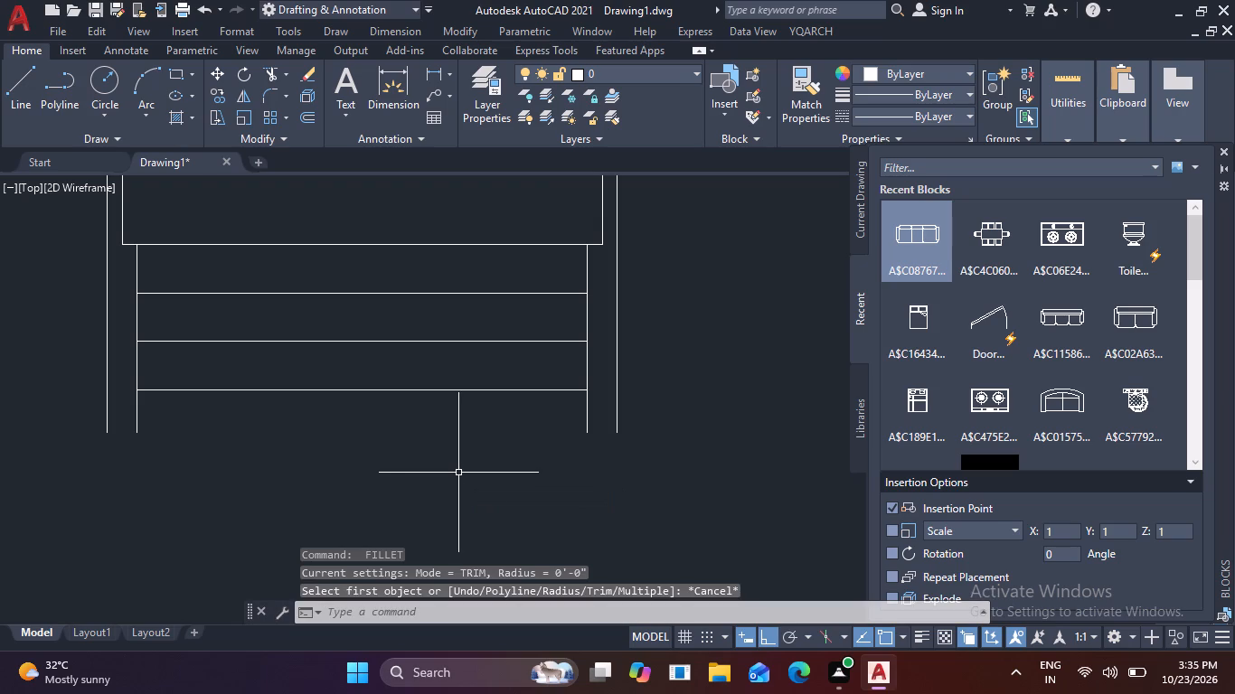
key("space")
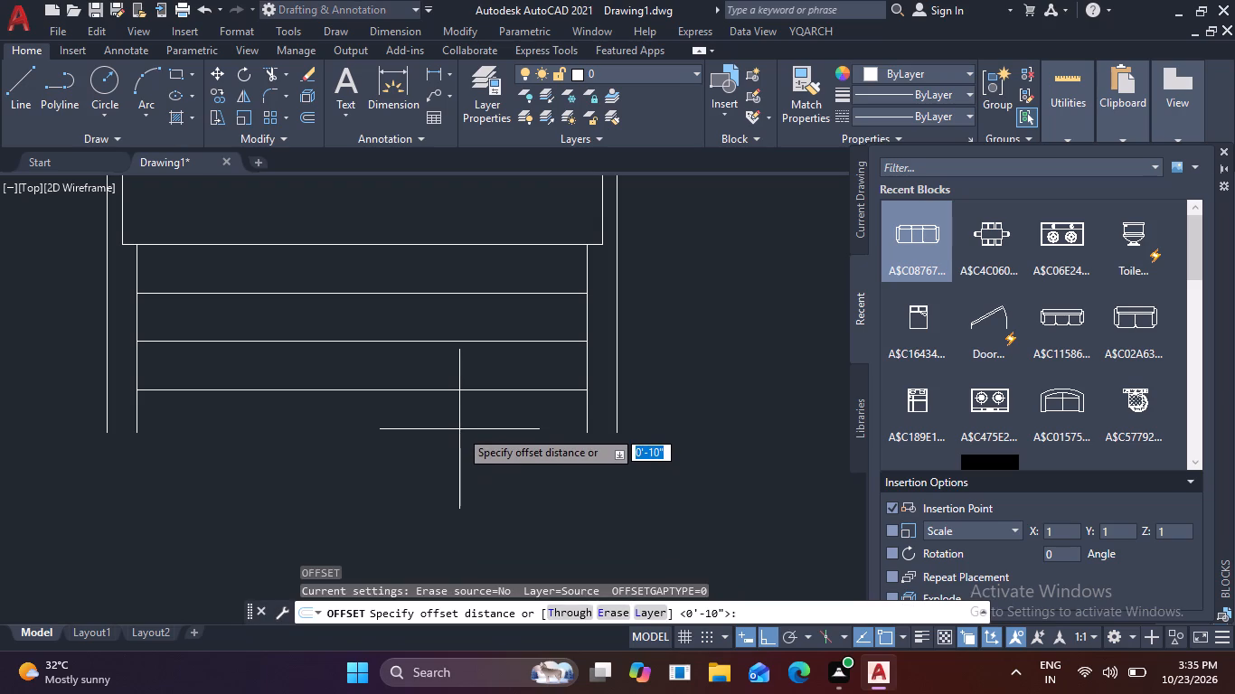
key("space")
left_click(476, 389)
left_click(483, 474)
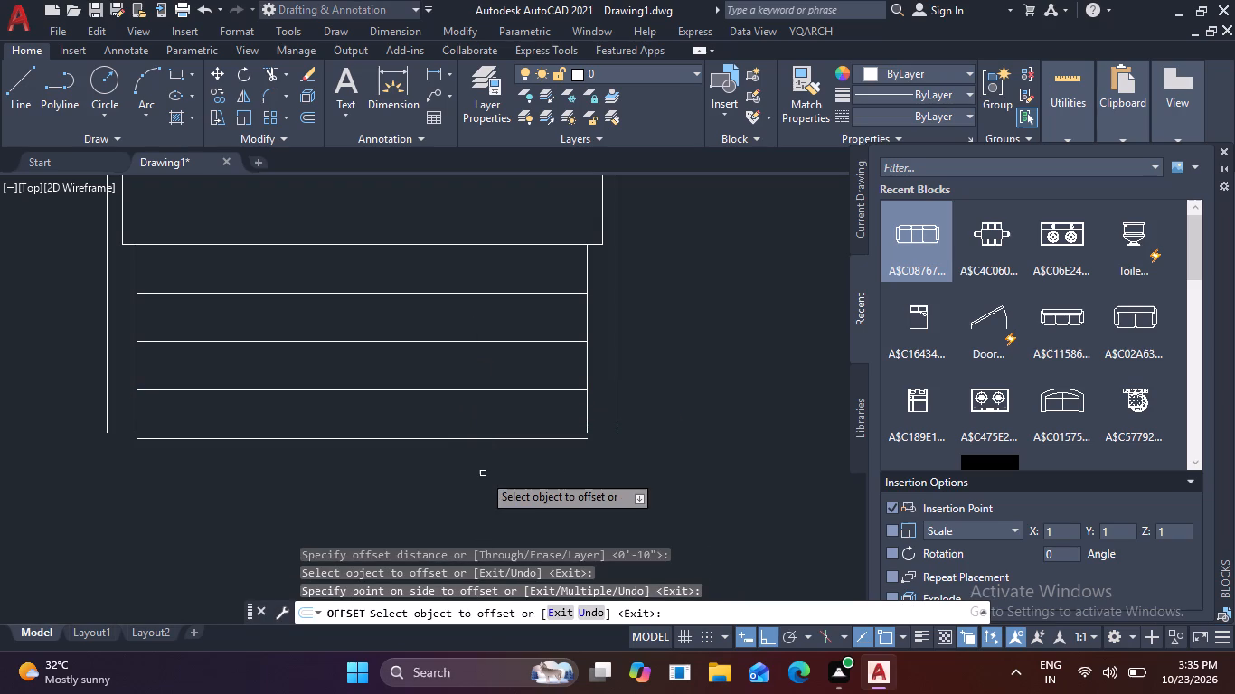
key("Escape")
Fillet both outer side lines of the entrance with the outermost step line at zero radius to make square corners.
key("f")
key("space")
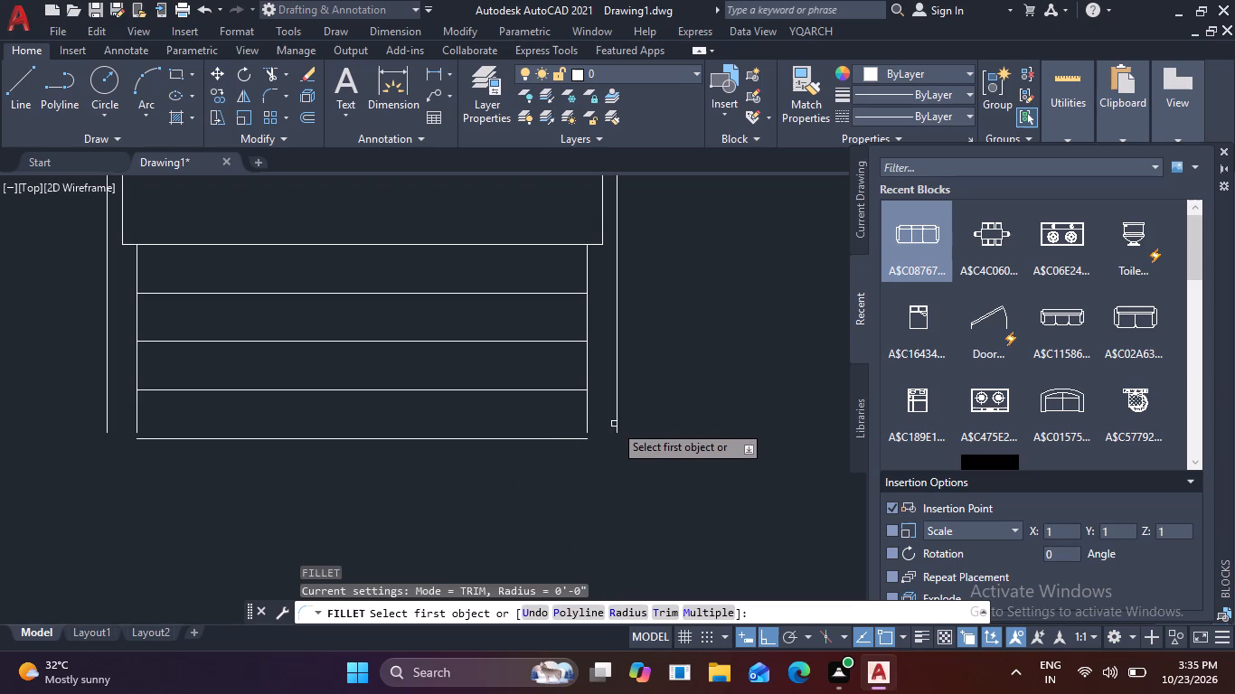
left_click(617, 422)
left_click(560, 438)
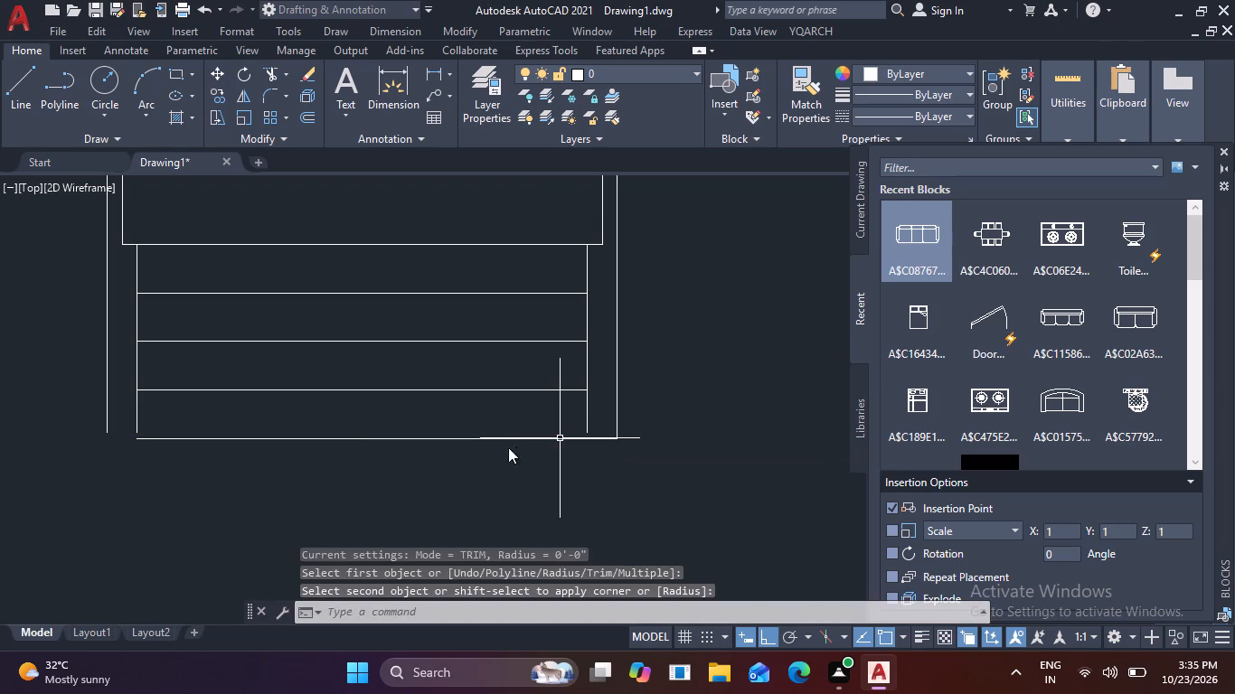
key("space")
left_click(107, 416)
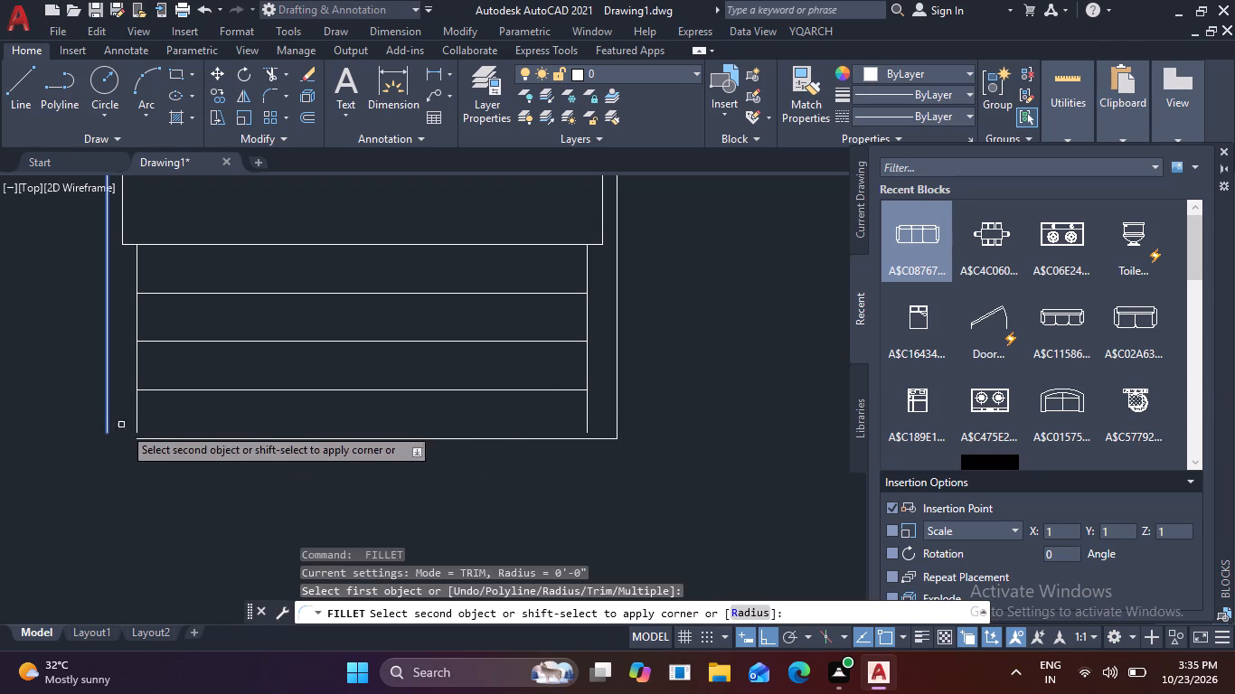
left_click(177, 438)
key("Escape")
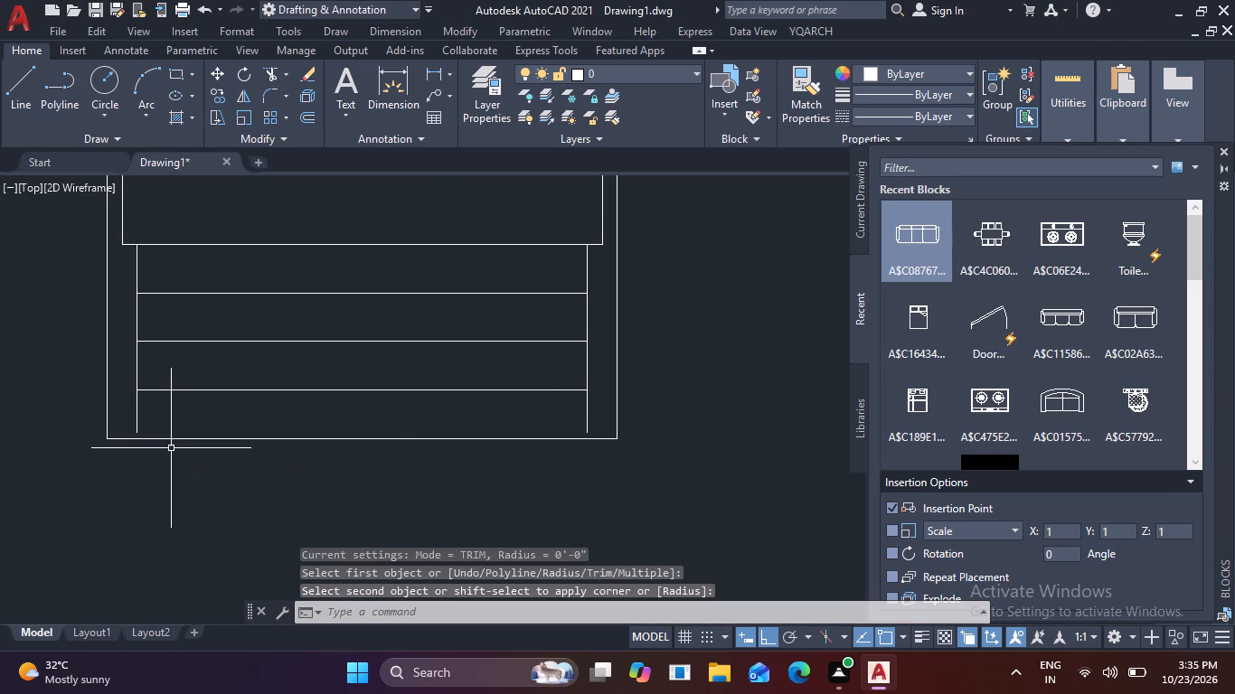
Extend the inner lines of both side strips to the outermost step line.
type("EX")
key("space")
left_click(137, 426)
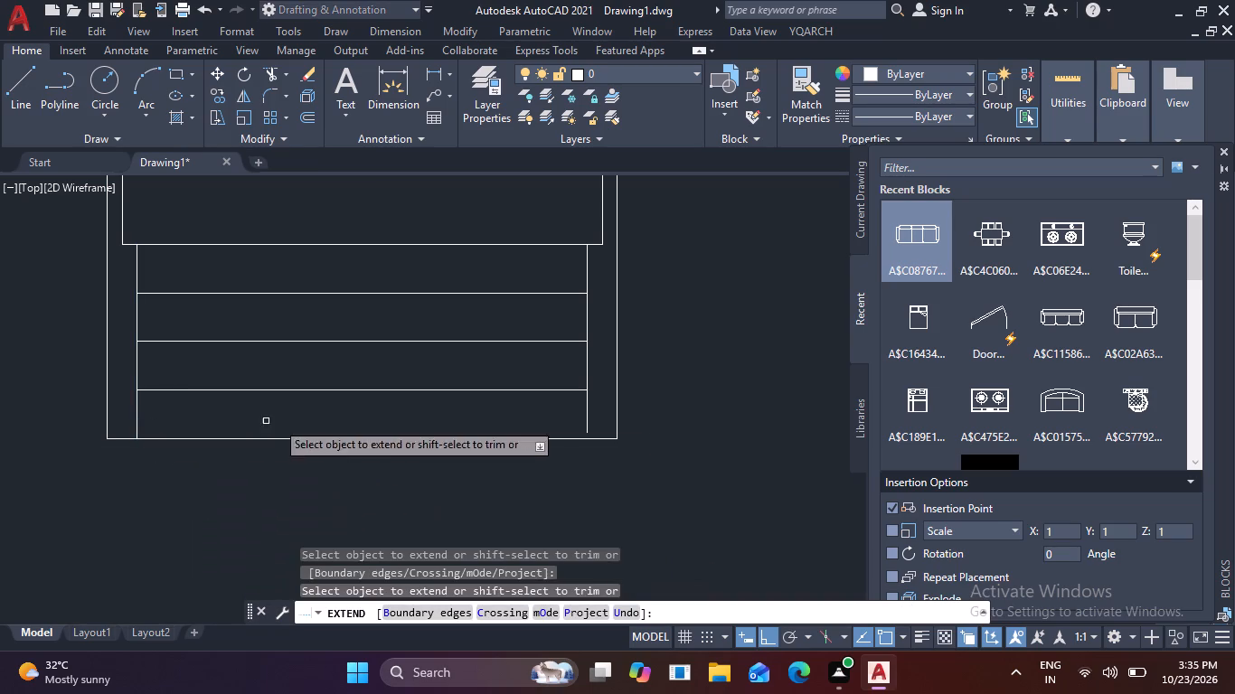
left_click(586, 419)
key("Escape")
Copy the LIVING ROOM 12'X14 label onto the entrance landing outside the door, with ortho off.
scroll(475, 484, "down", 2)
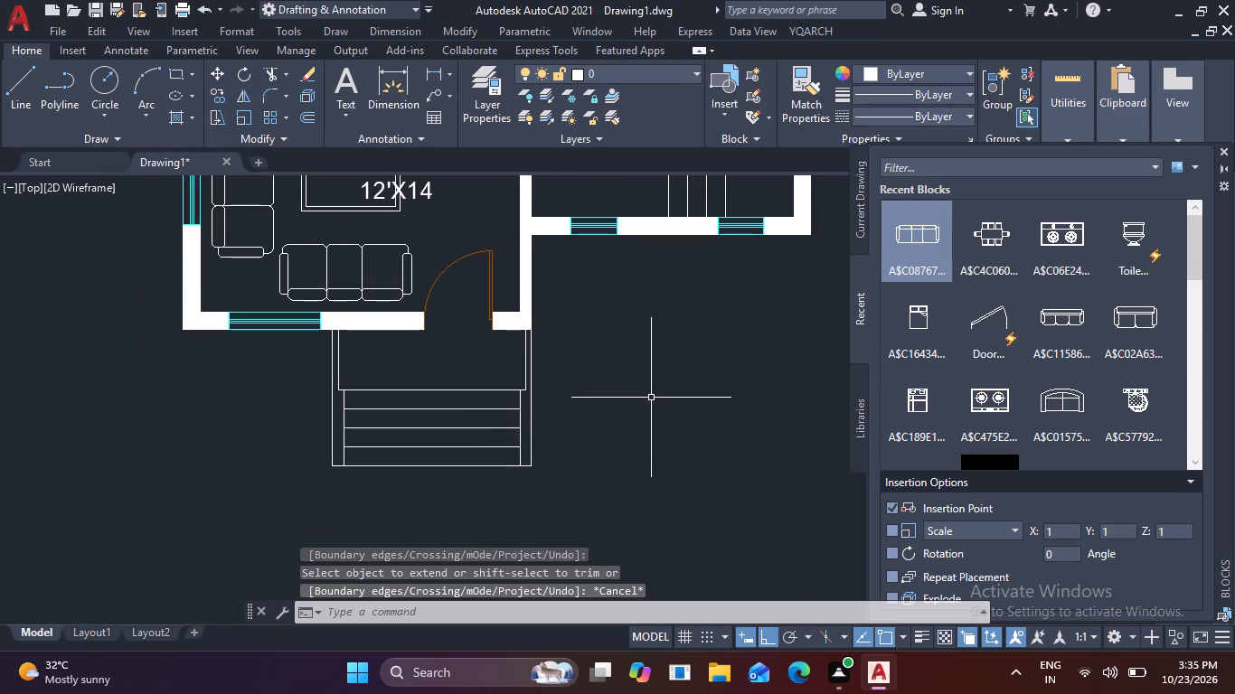
middle_click_drag(443, 294, 443, 396)
left_click(423, 269)
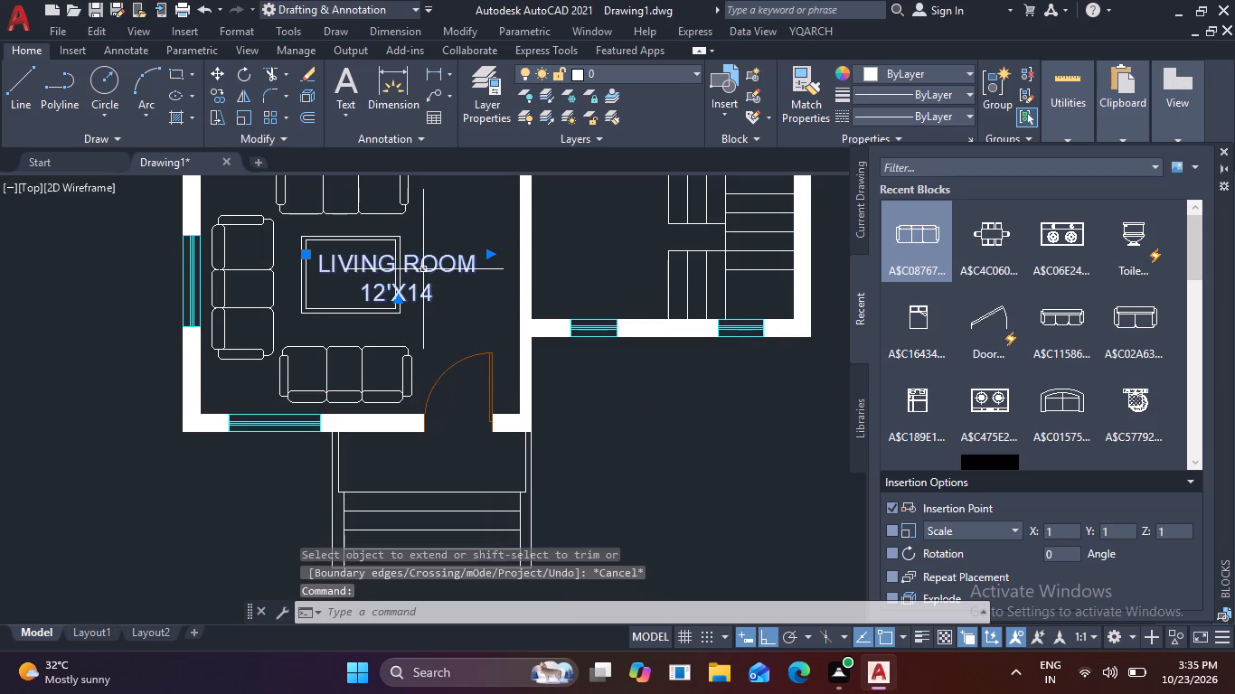
type("CO")
key("space")
left_click(423, 269)
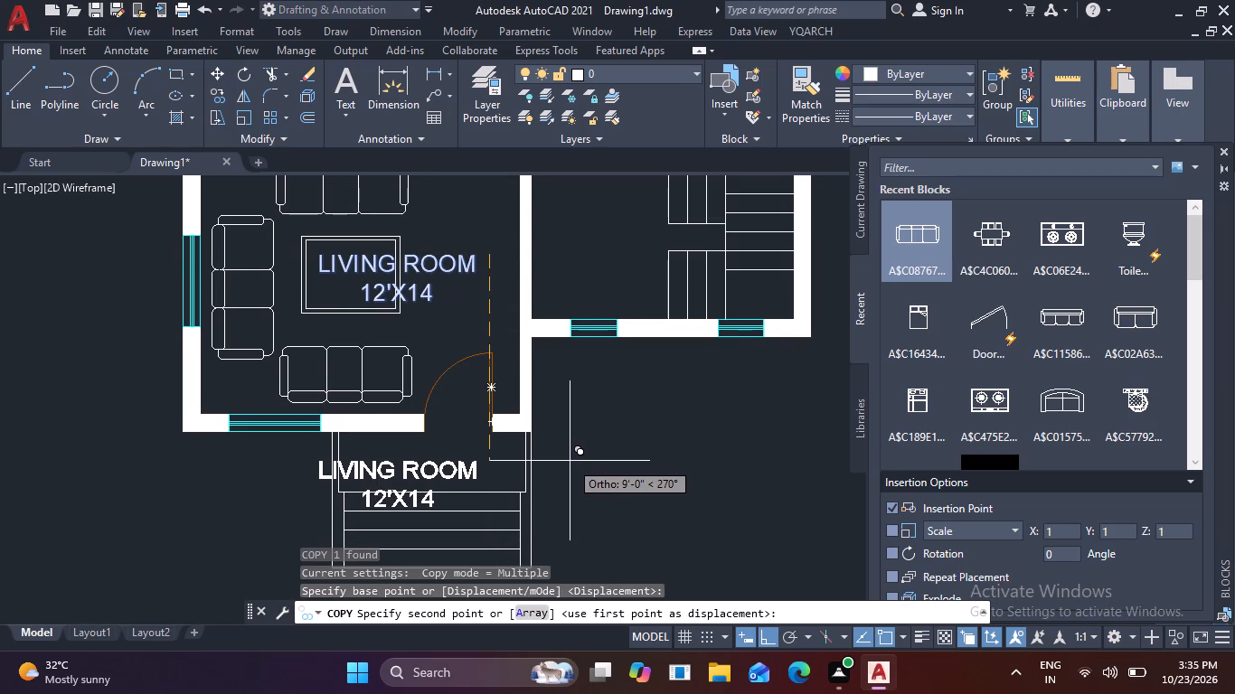
key("F8")
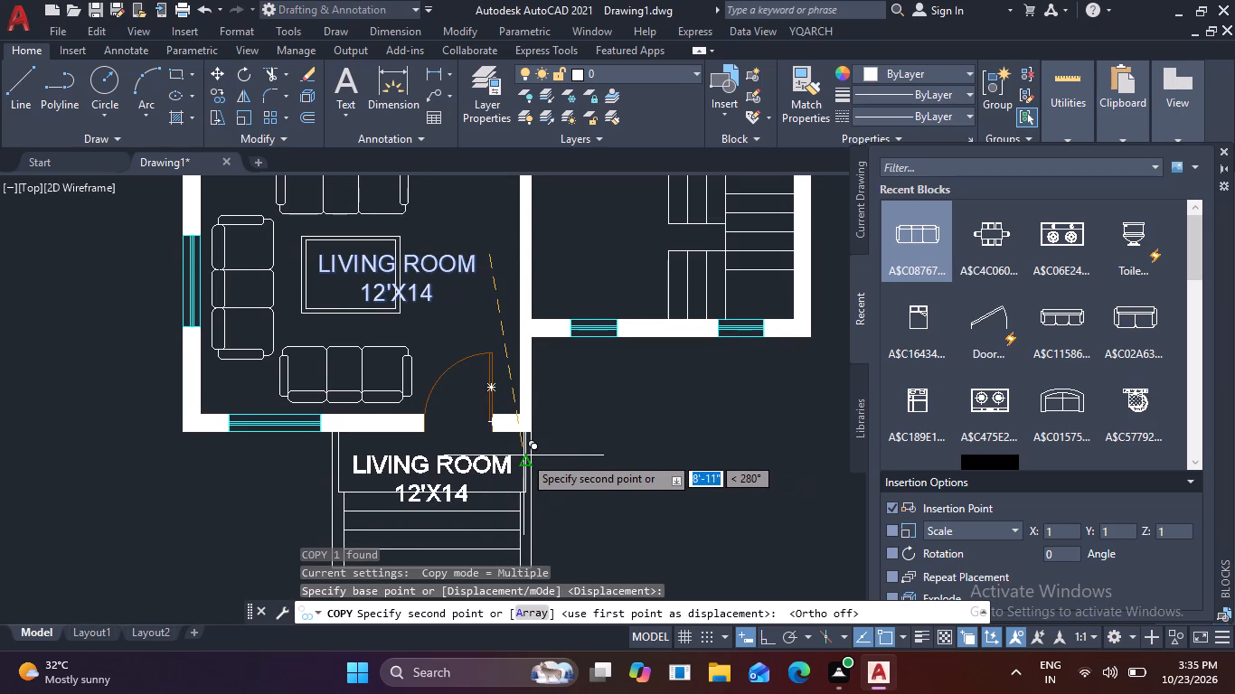
scroll(523, 447, "up", 1)
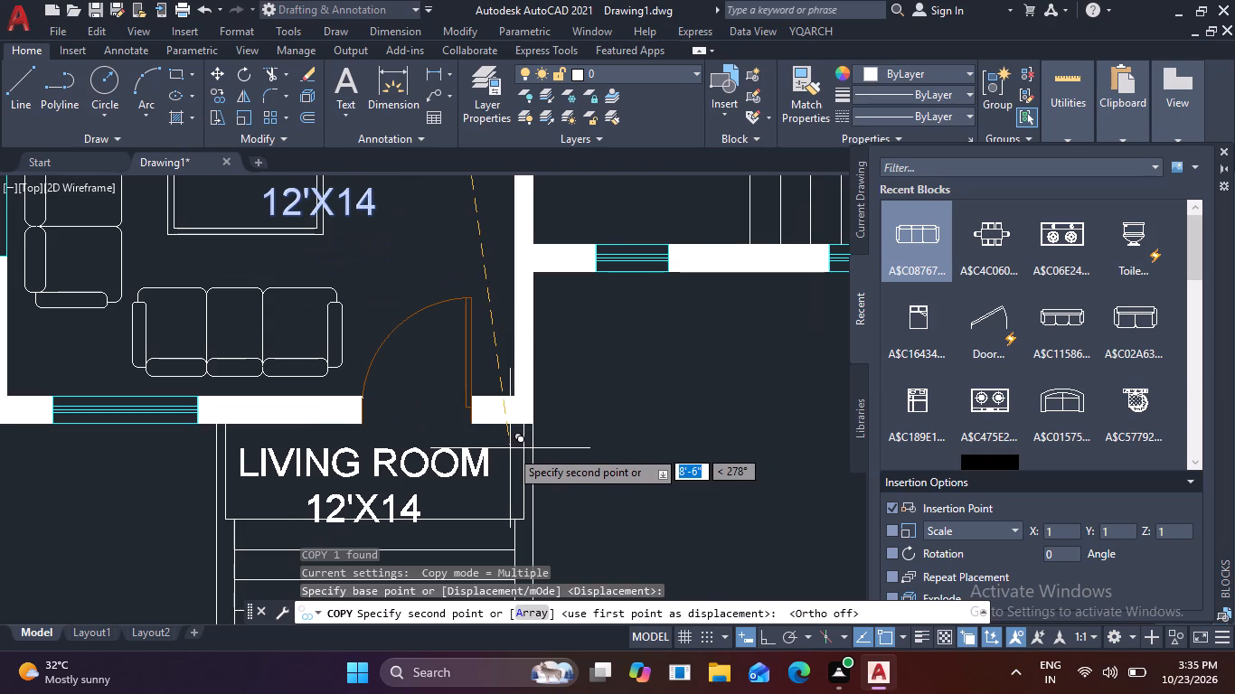
left_click(515, 436)
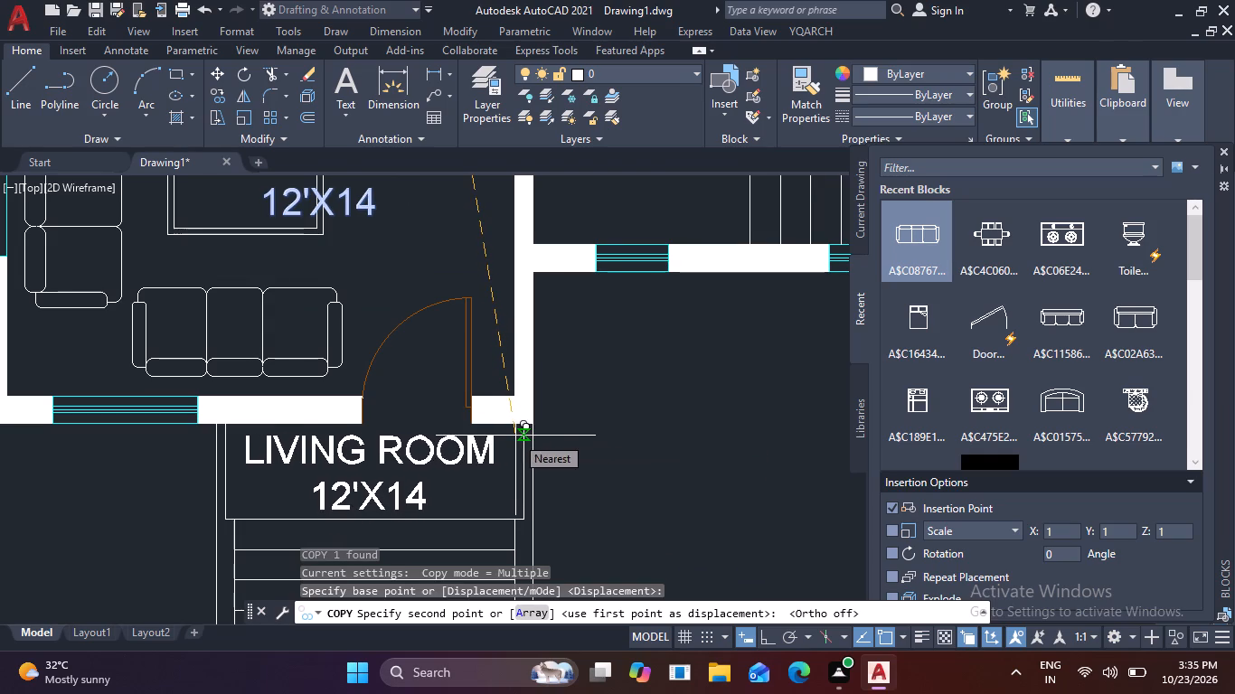
key("Escape")
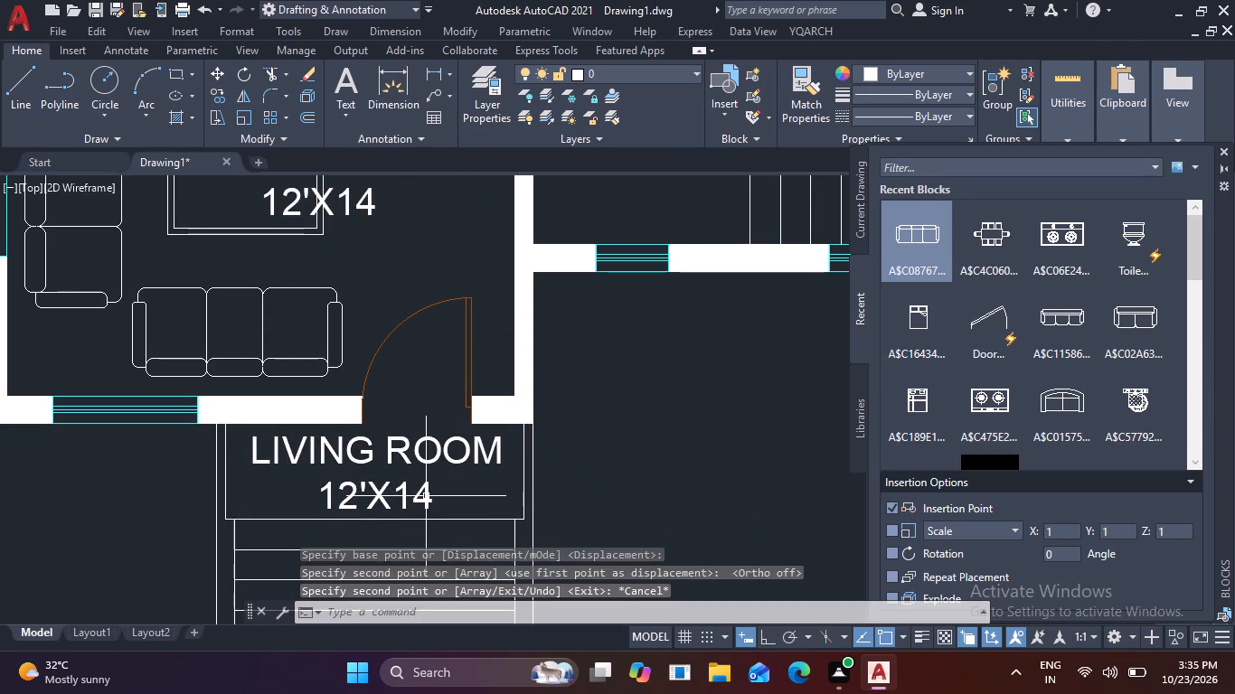
Replace the copied label text on the entrance landing with VERANDAH and 6'X4' on a second line.
double_click(426, 496)
left_click(471, 496)
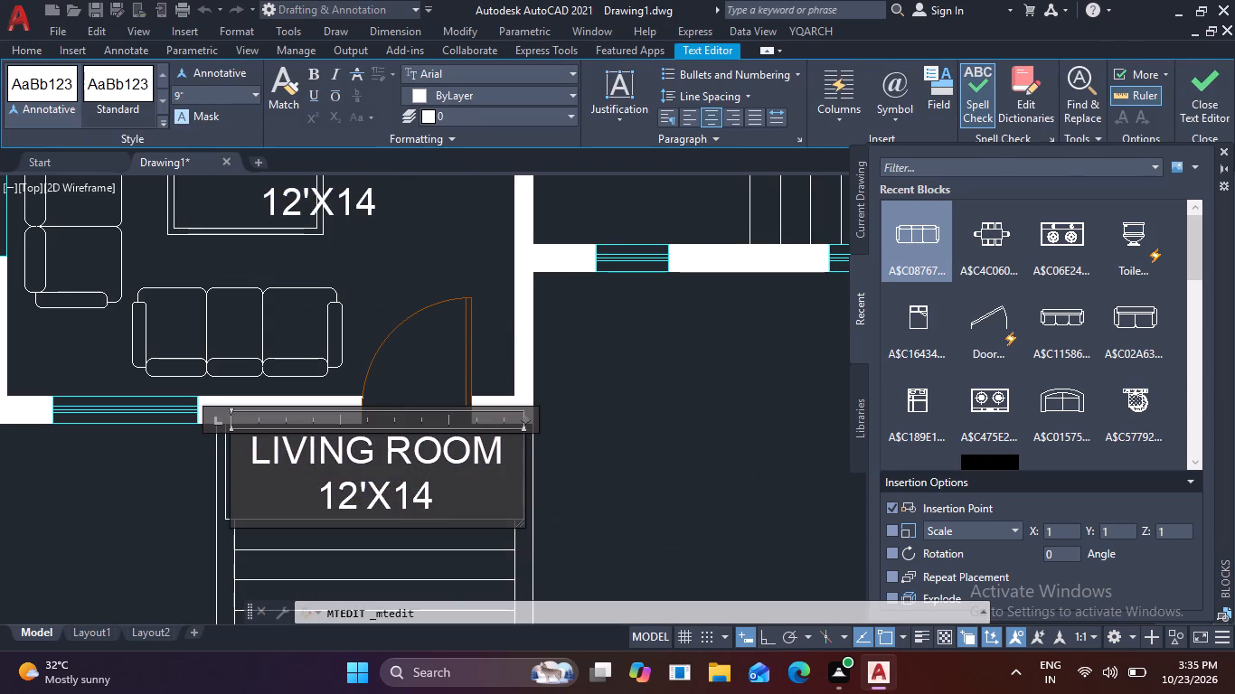
key("BackSpace")
key("BackSpace")
key("BackSpace")
key("BackSpace")
key("BackSpace")
key("BackSpace")
key("BackSpace")
key("BackSpace")
key("BackSpace")
key("BackSpace")
key("BackSpace")
key("BackSpace")
key("BackSpace")
key("BackSpace")
key("BackSpace")
key("BackSpace")
key("BackSpace")
key("BackSpace")
key("BackSpace")
key("BackSpace")
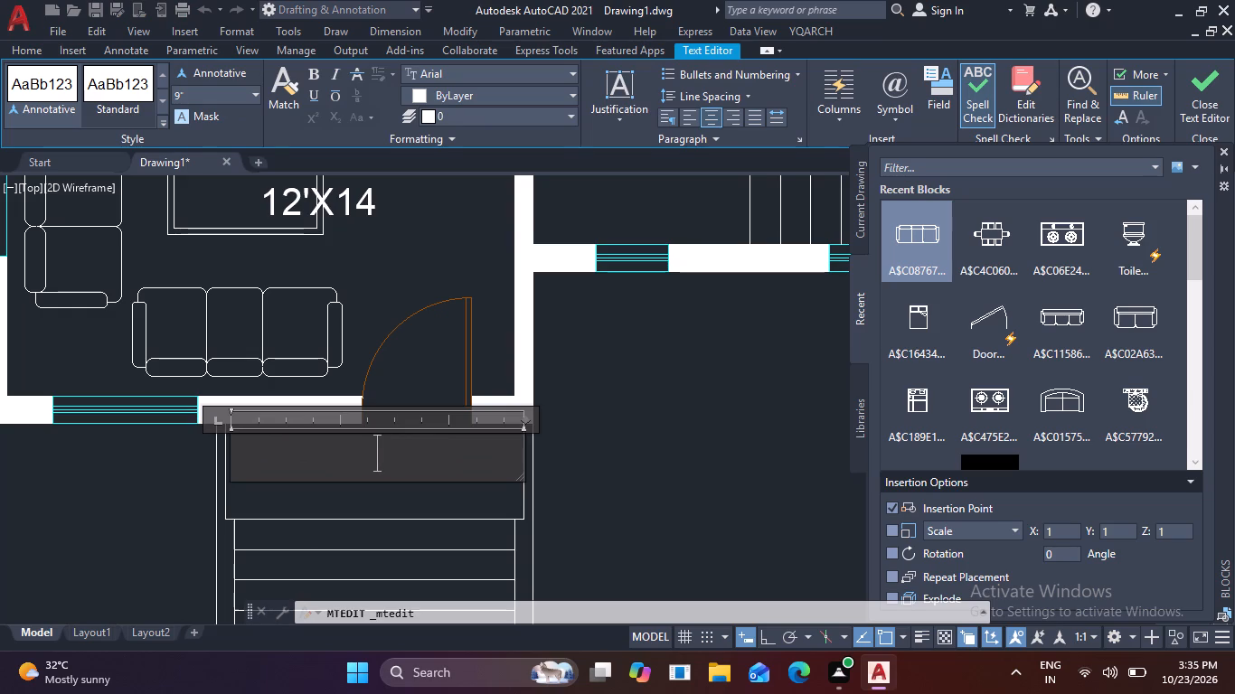
type("VERAN")
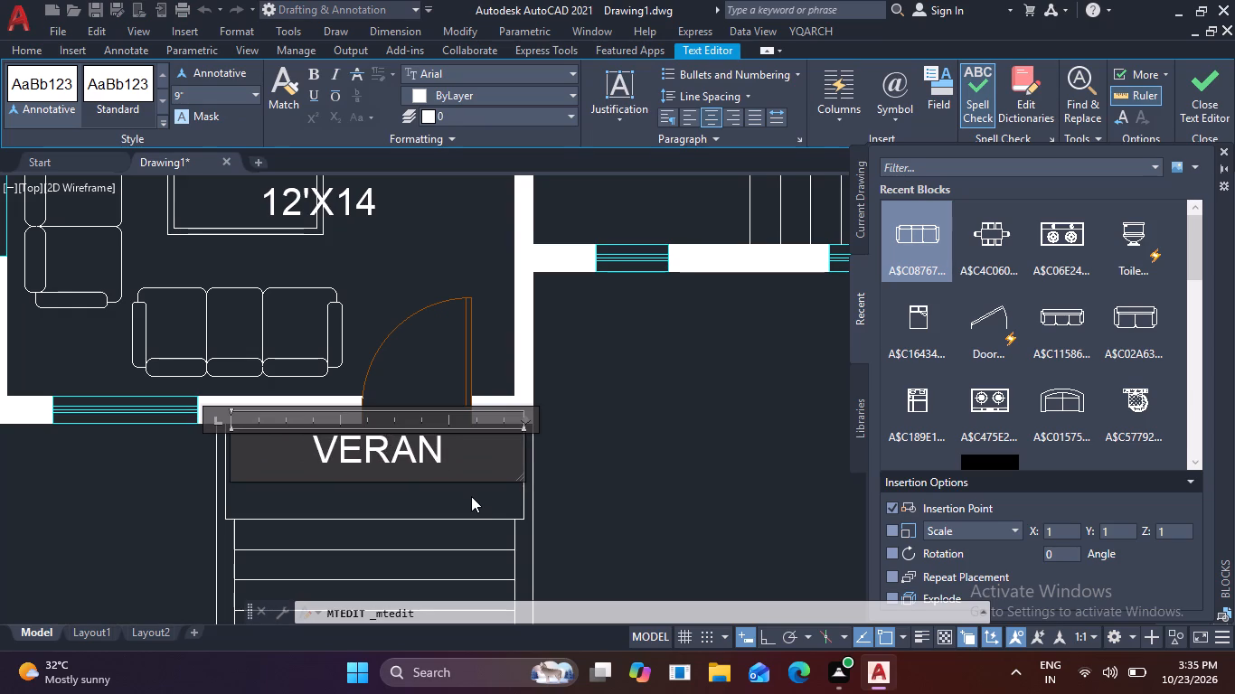
type("DAH")
key("Return")
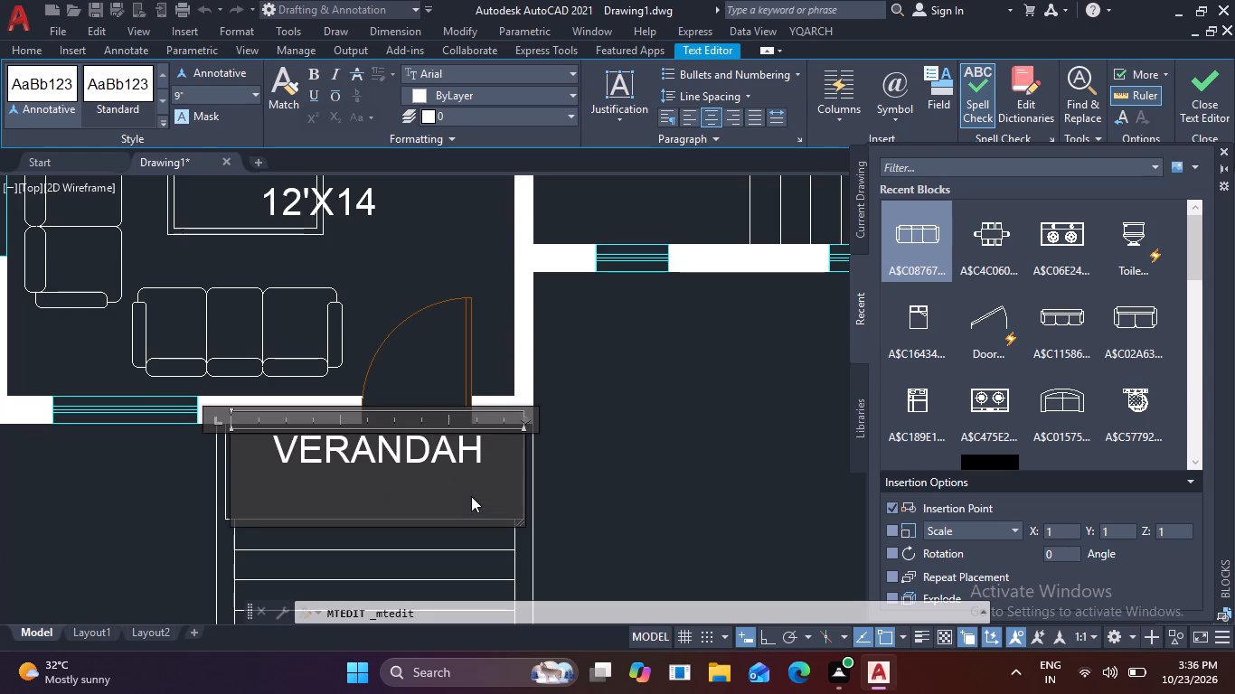
type("6'")
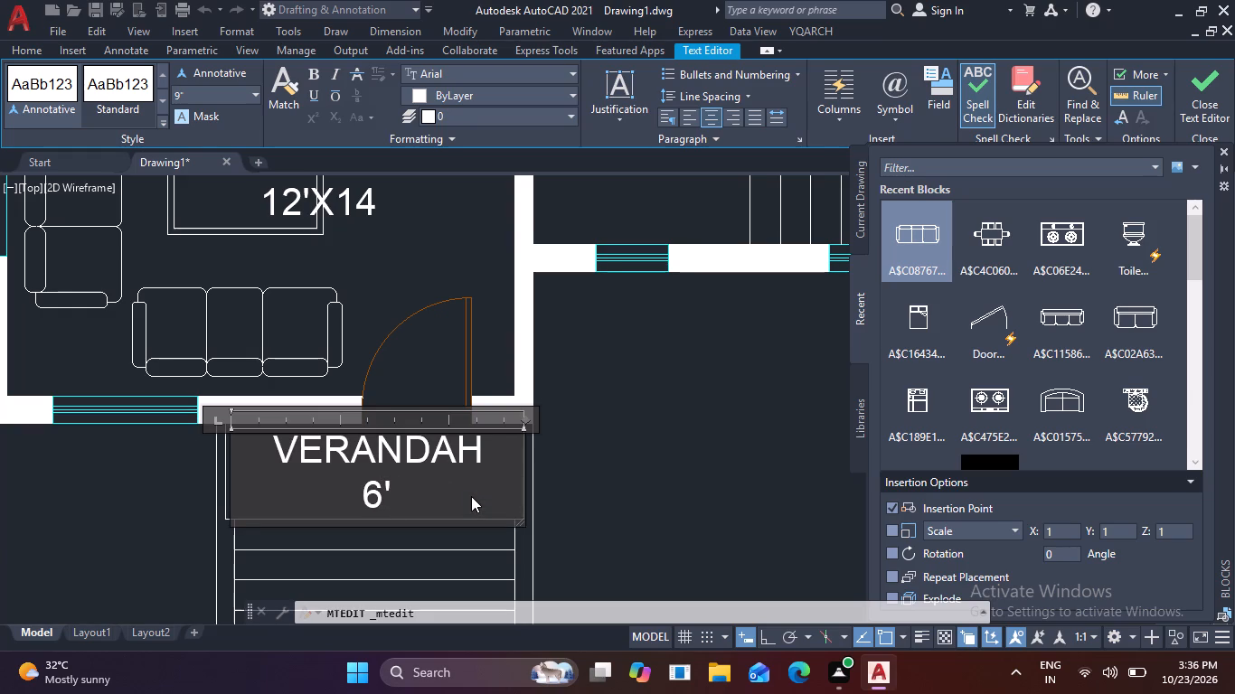
key("x")
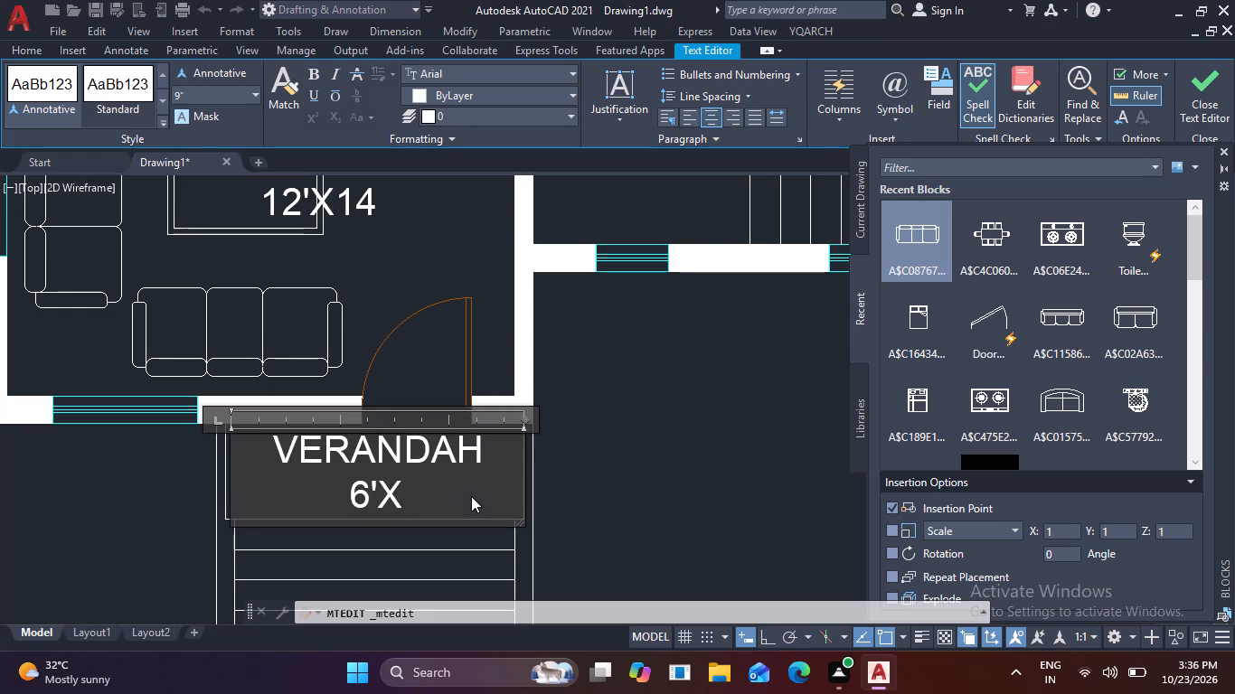
type("4'")
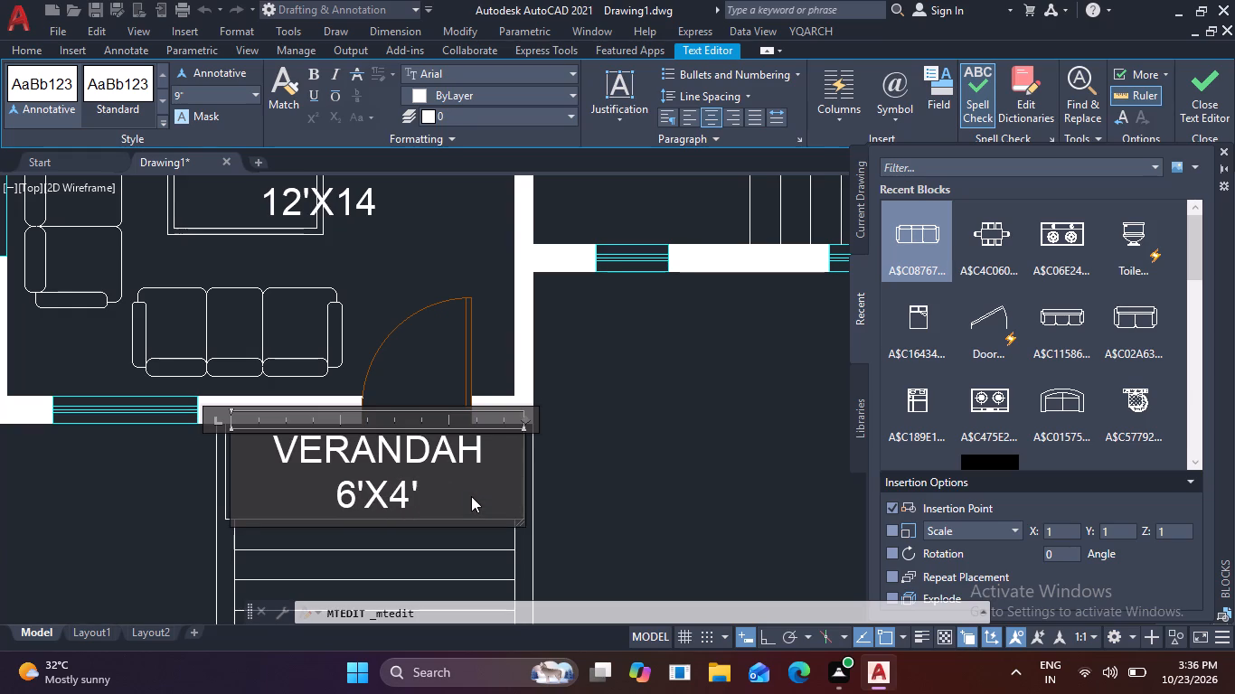
left_click(572, 430)
Create a new layer named TREE.
scroll(617, 427, "down", 1)
scroll(731, 427, "down", 1)
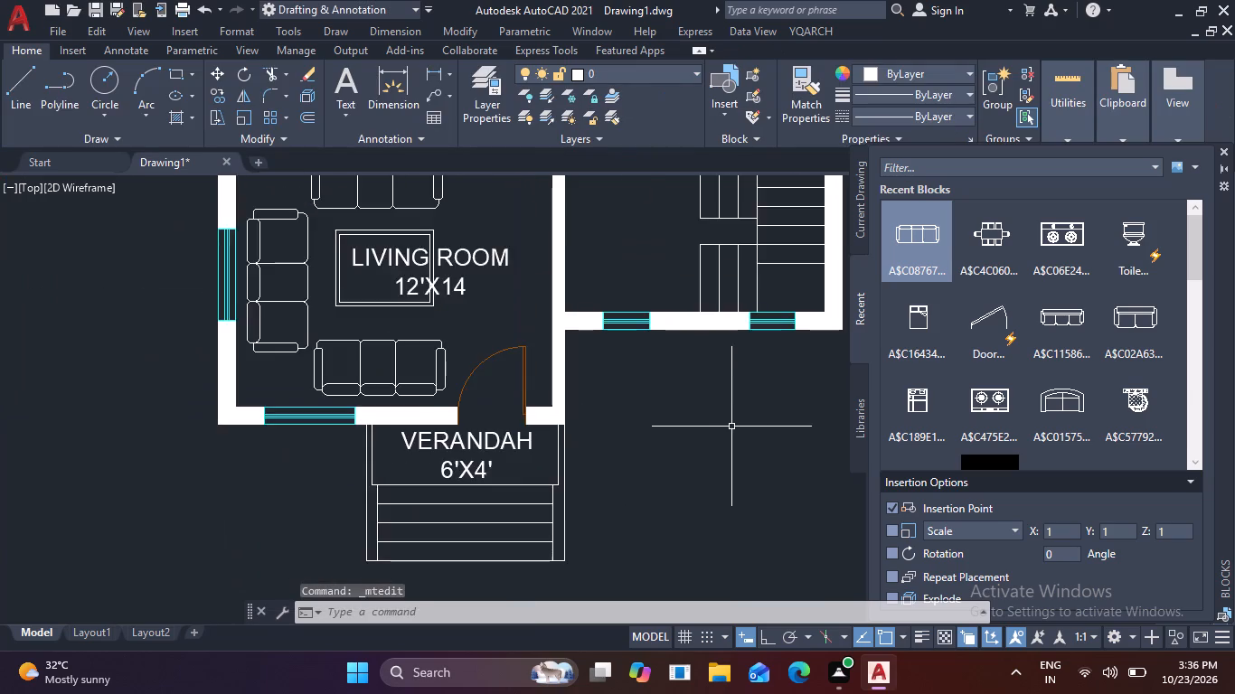
middle_click_drag(730, 432, 617, 448)
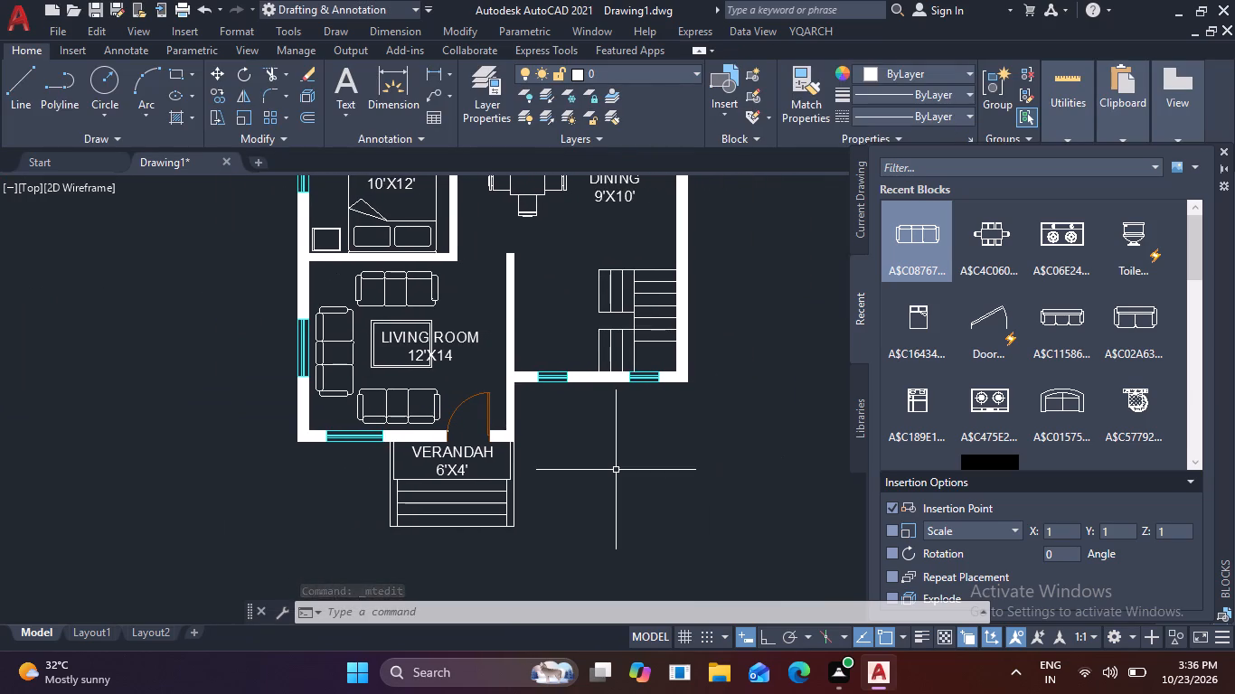
left_click(484, 93)
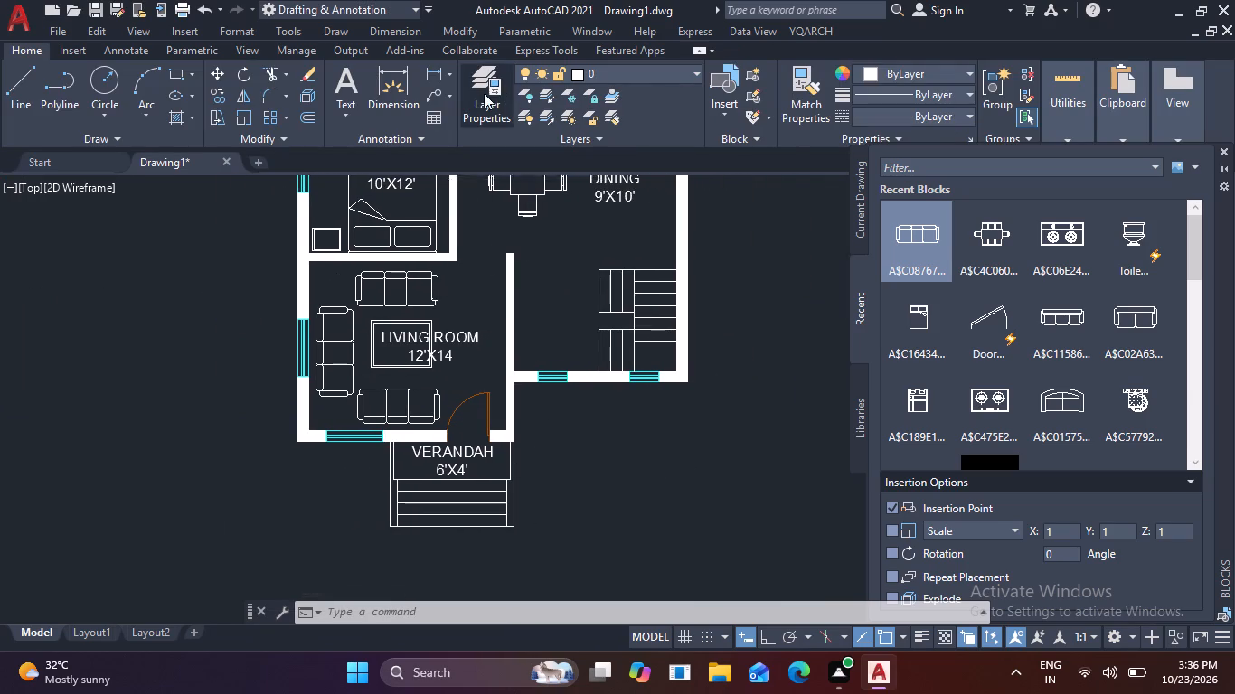
left_click(189, 136)
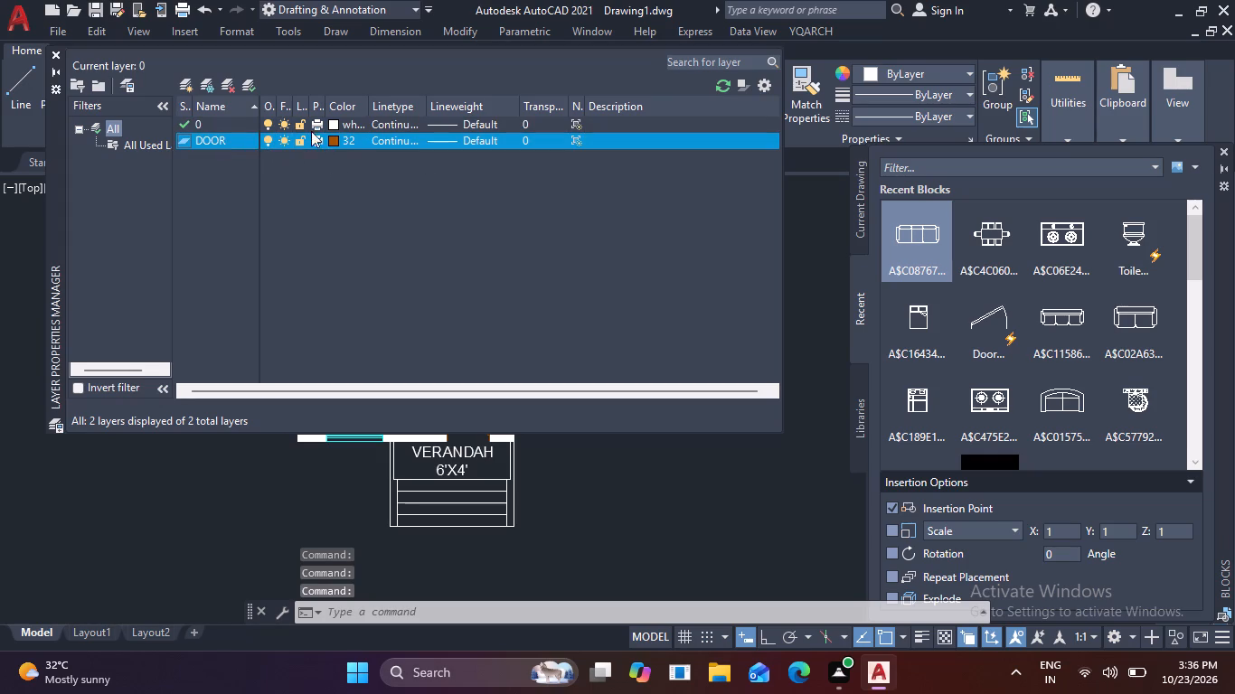
key("Return")
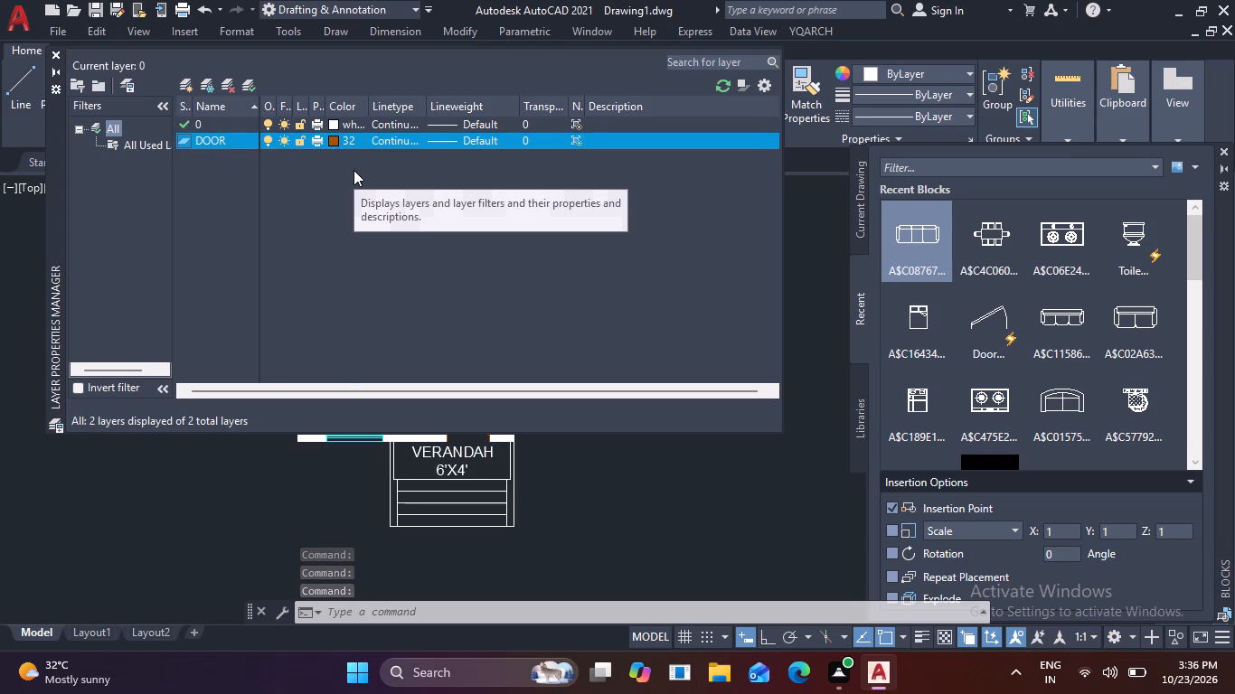
key("Return")
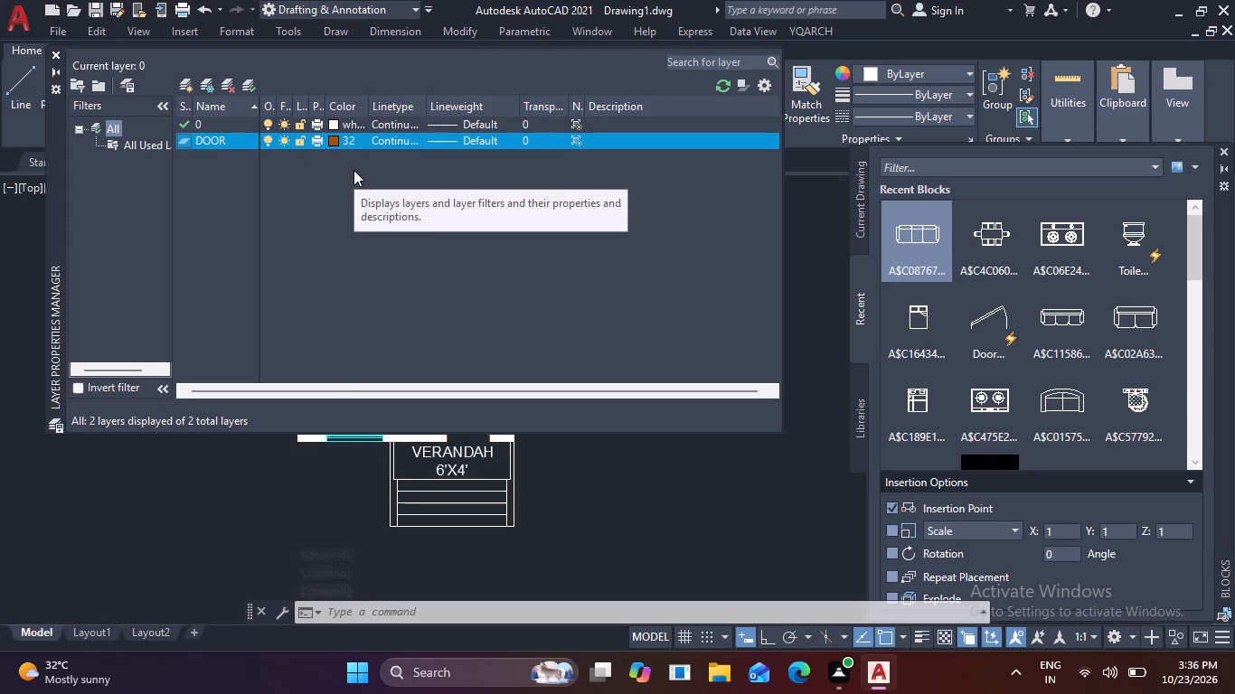
left_click(244, 138)
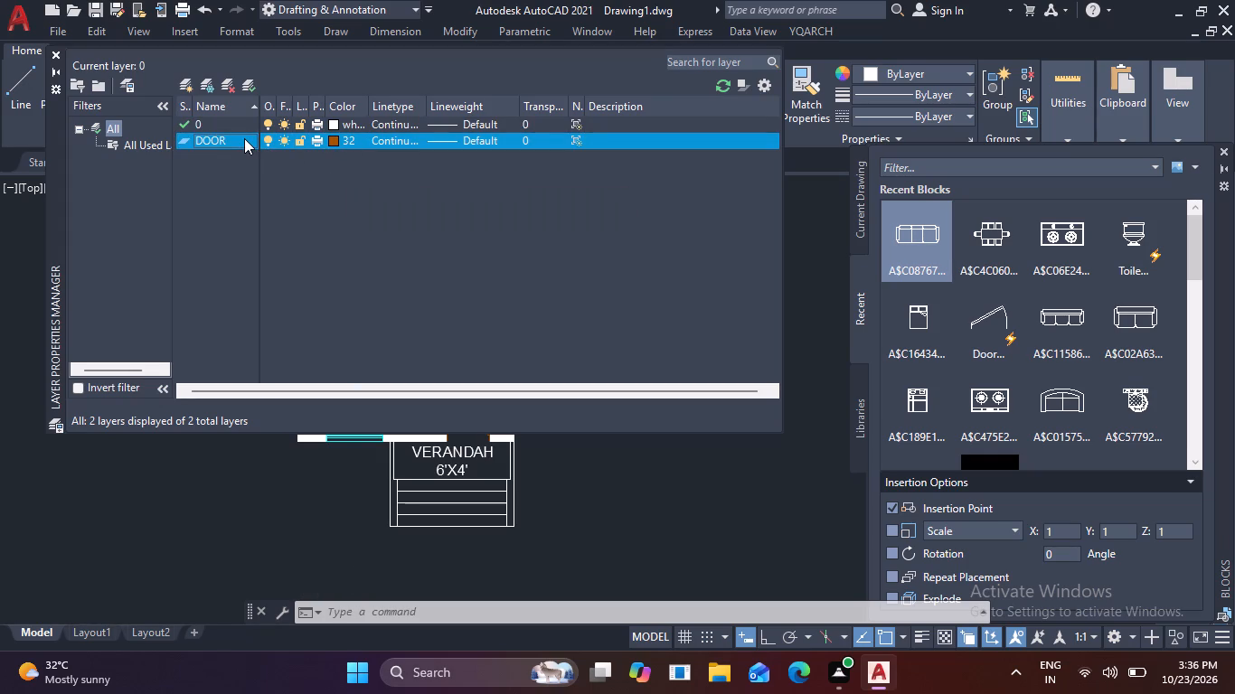
key("Return")
key("BackSpace")
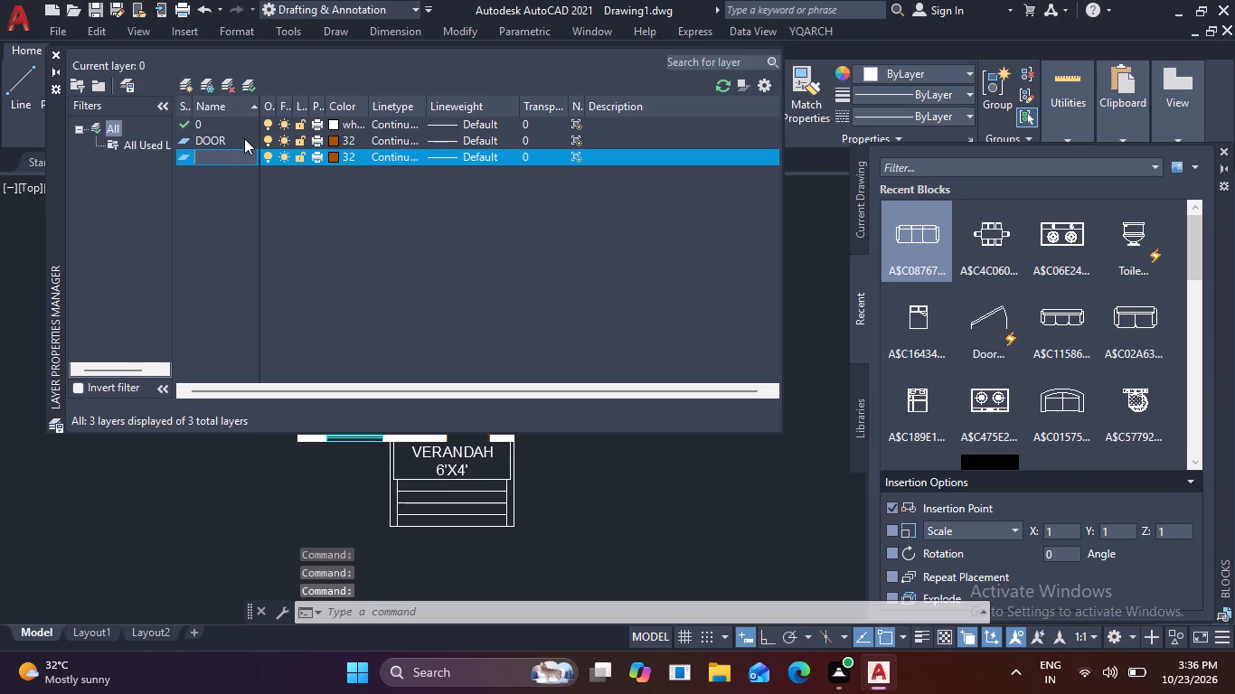
type("TREE")
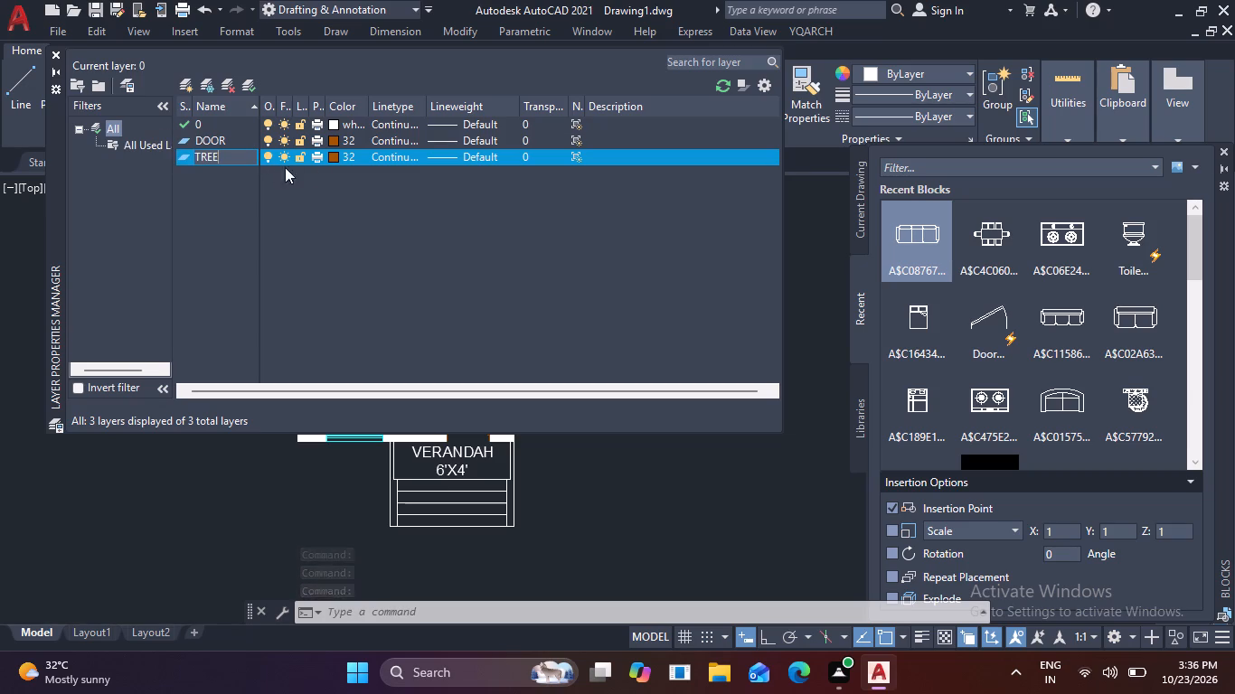
Set the TREE layer's colour to green index 92 and make it the current layer.
left_click(335, 155)
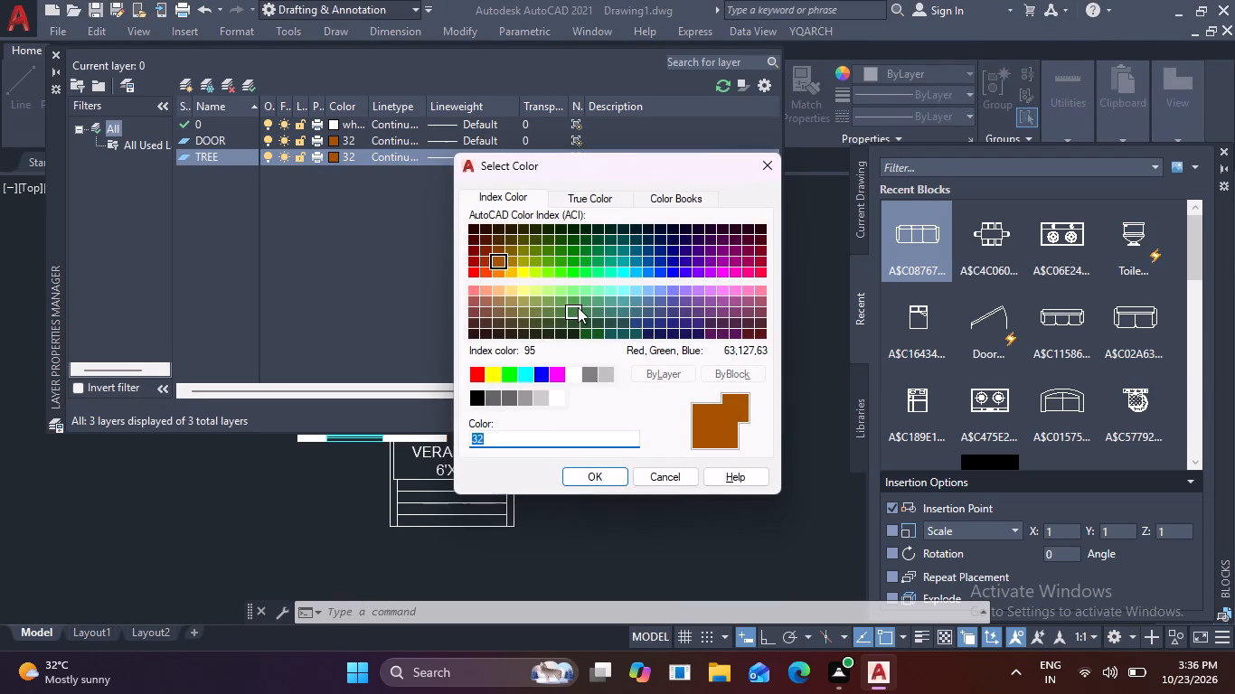
left_click(576, 258)
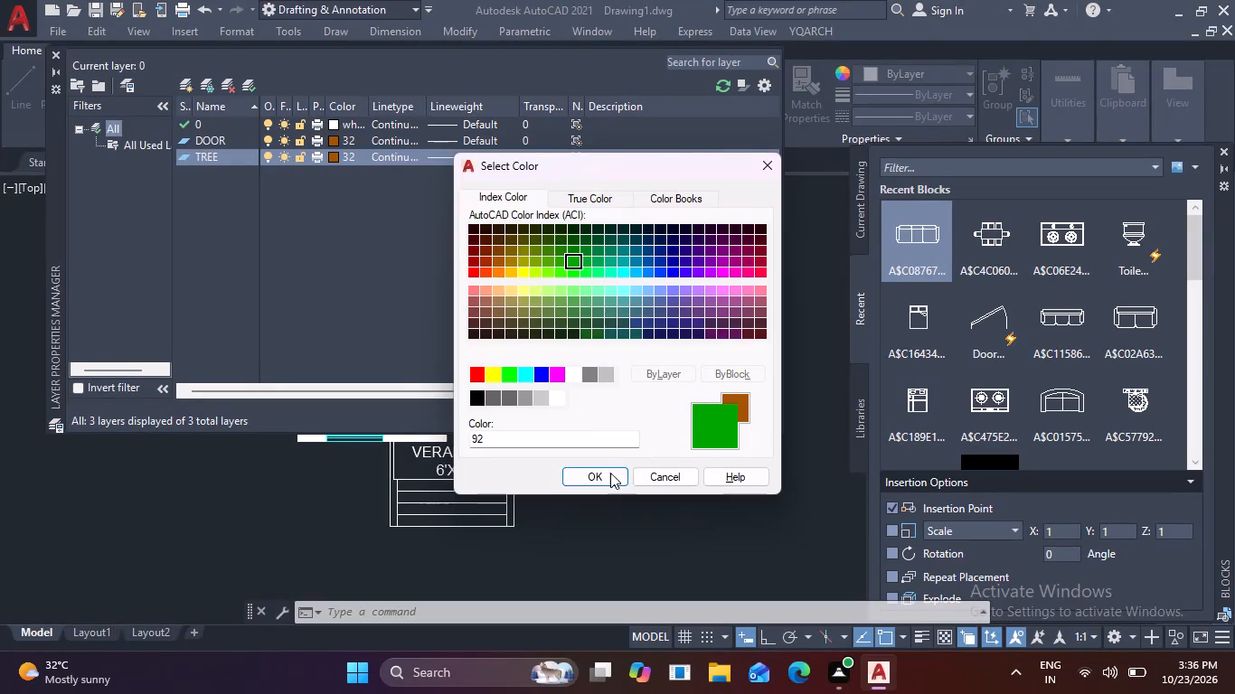
left_click(608, 475)
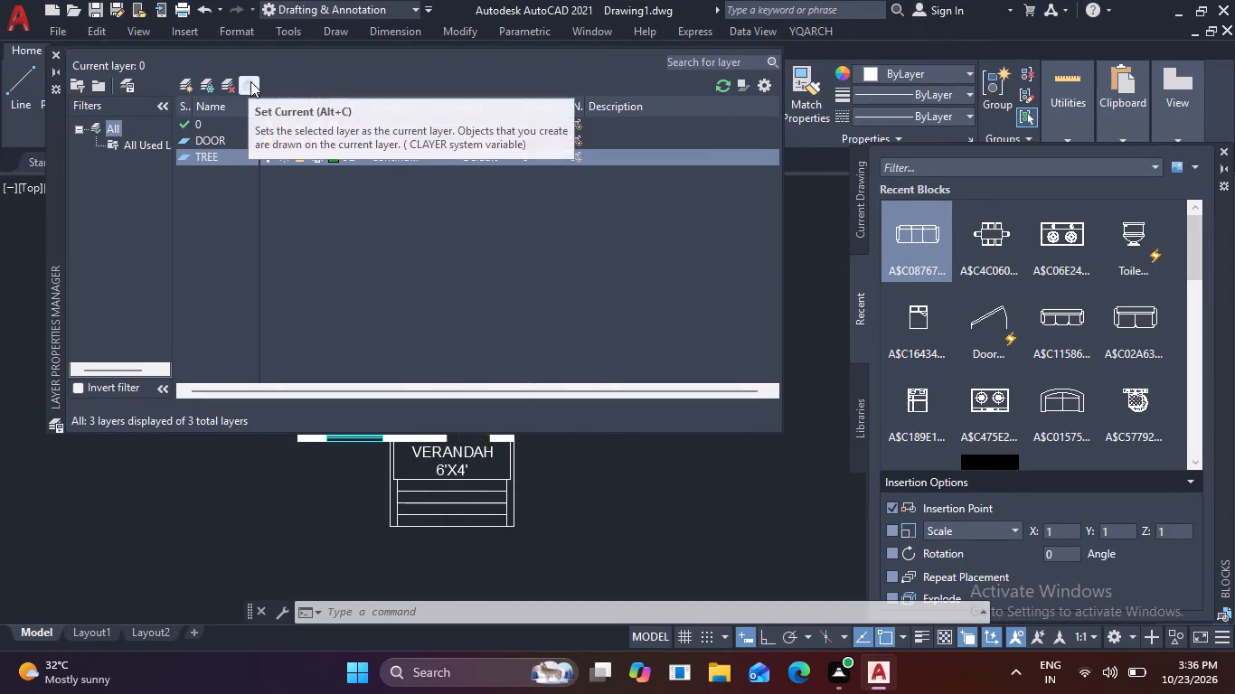
left_click(250, 81)
left_click(58, 52)
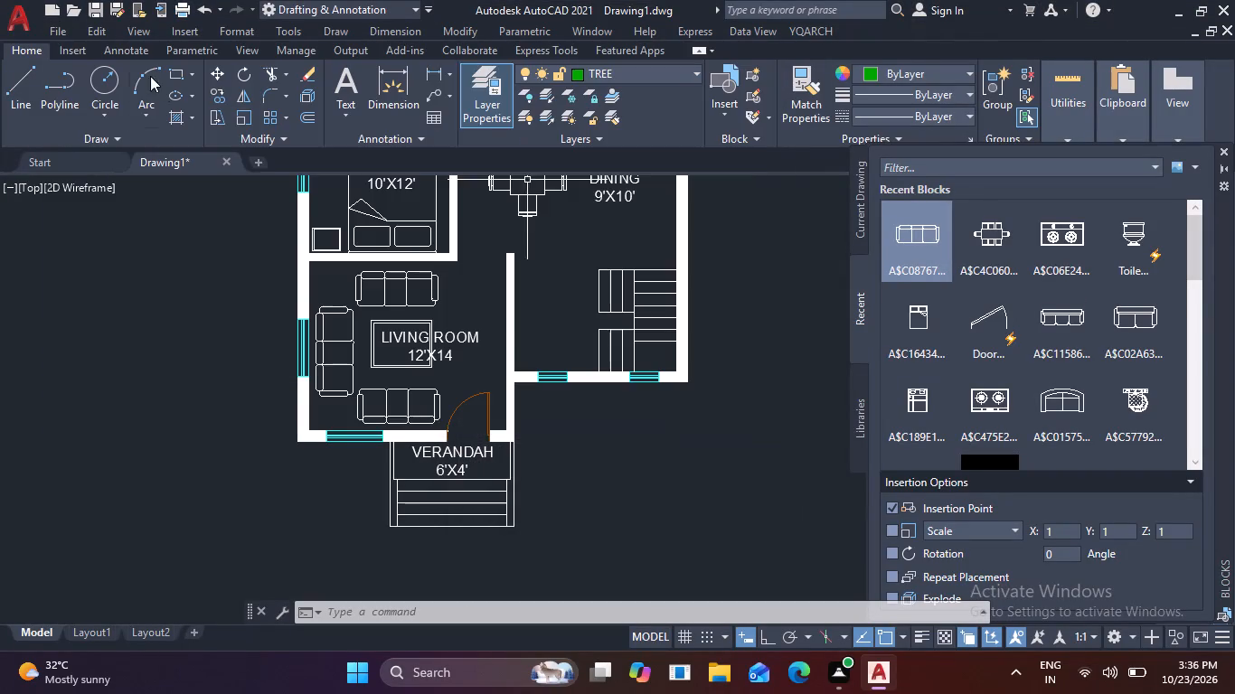
Insert the Trees - Imperial block in the open area outside the living room, on the window side of the verandah steps.
key("ctrl+3")
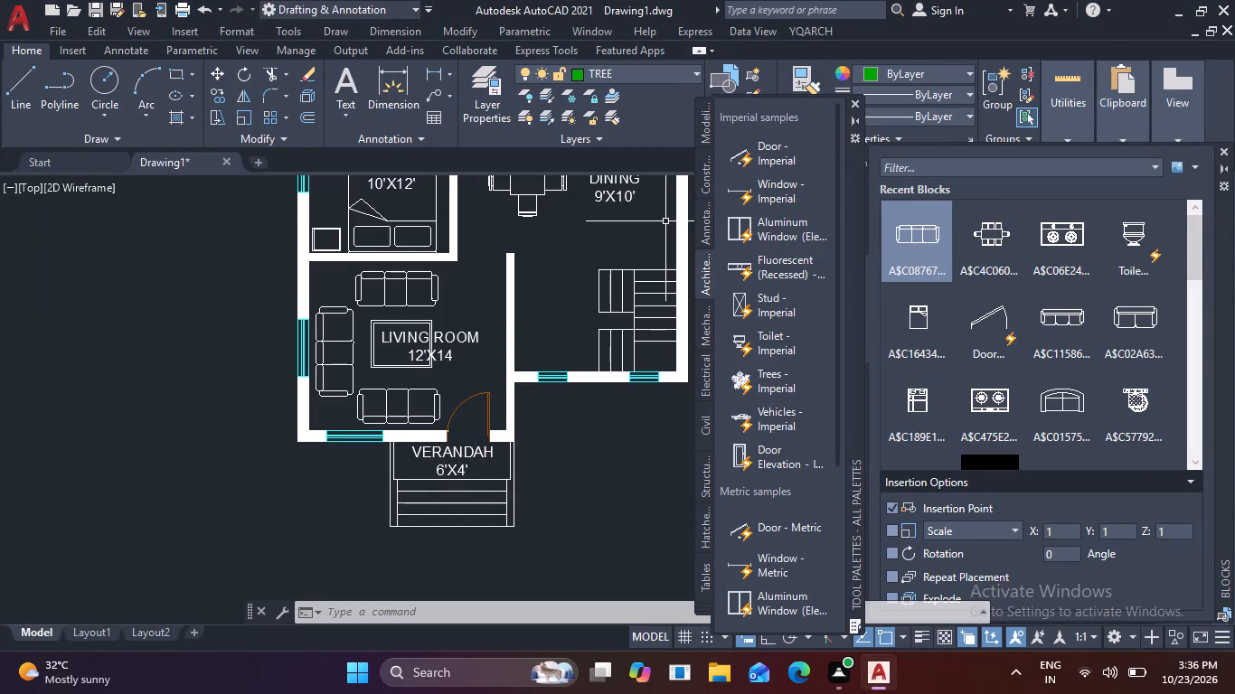
left_click_drag(755, 392, 241, 525)
key("Escape")
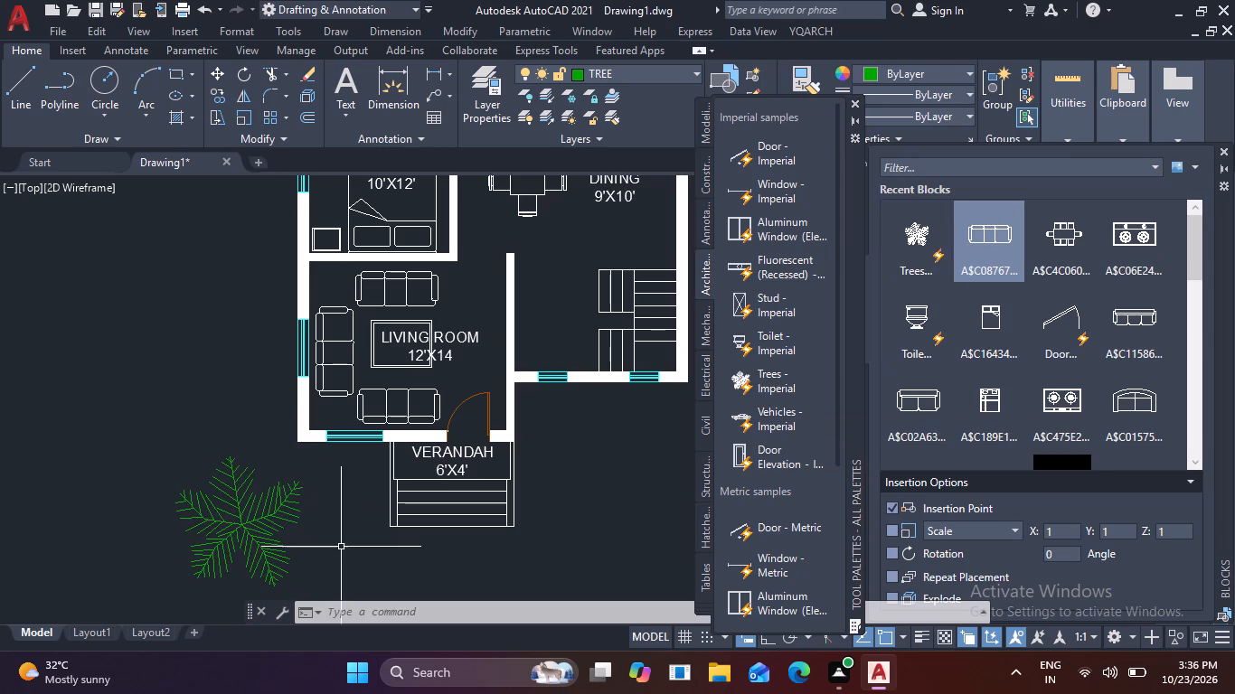
Scale the tree block down about its centre to well under half its size, judging the factor by eye.
left_click_drag(337, 547, 309, 538)
left_click(239, 503)
type("SC")
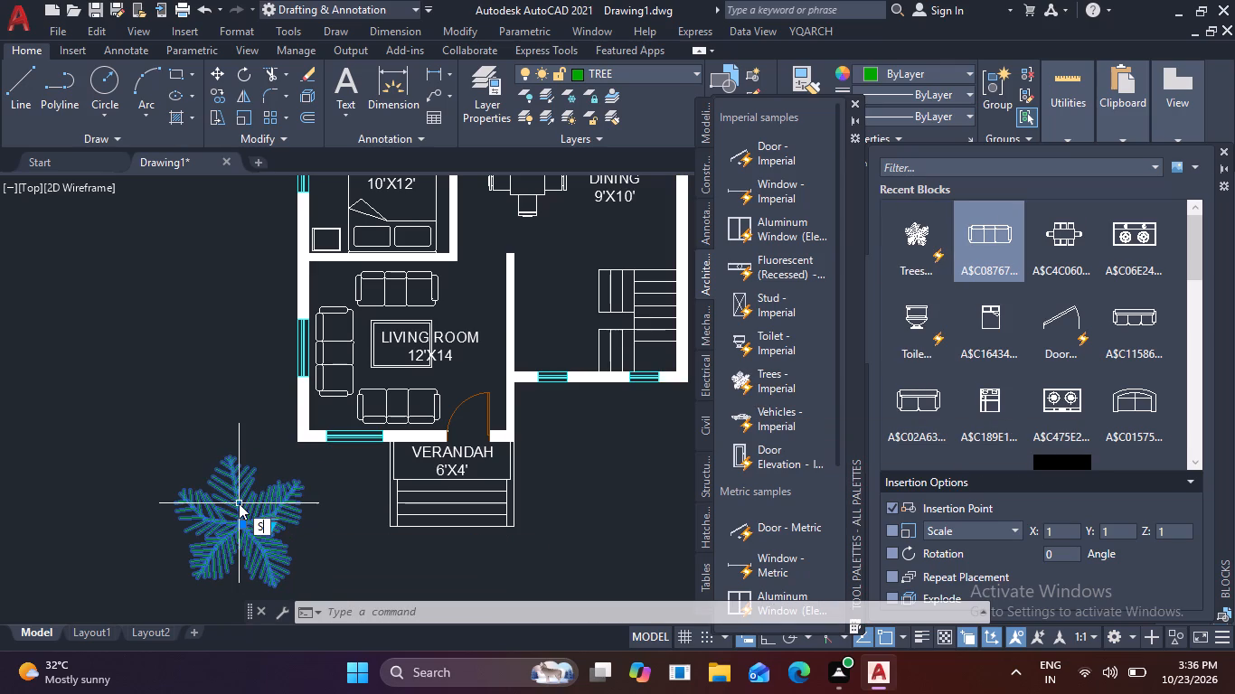
key("space")
left_click(241, 531)
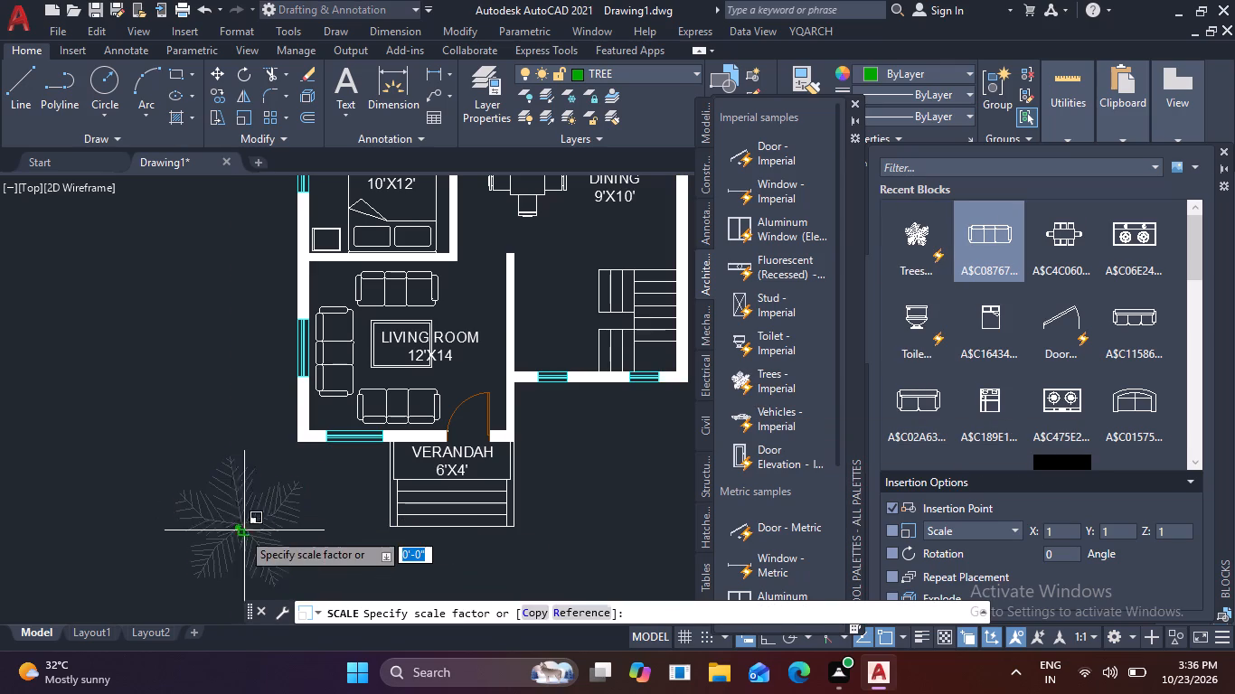
scroll(260, 518, "up", 2)
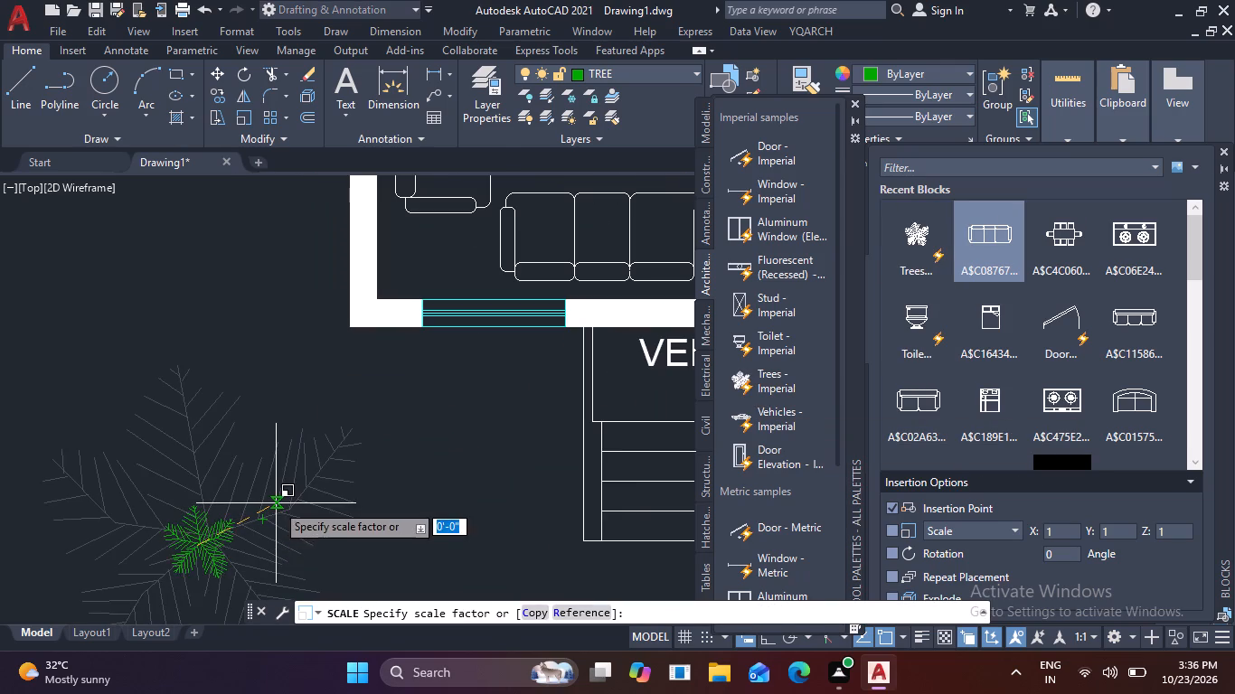
left_click(276, 503)
Copy the scaled tree from its centre to the outer side of the verandah, near the house corner by the door.
left_click(239, 539)
left_click(204, 540)
type("CO")
key("space")
left_click(204, 540)
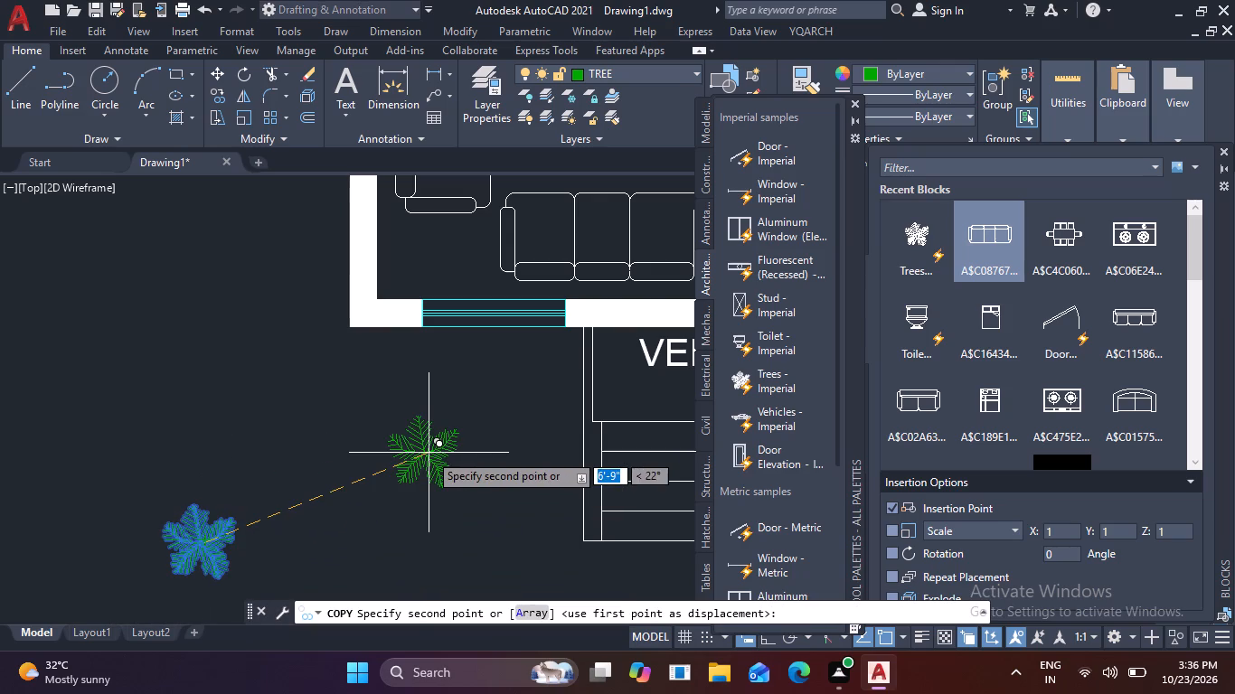
scroll(429, 453, "down", 1)
middle_click_drag(429, 453, 415, 451)
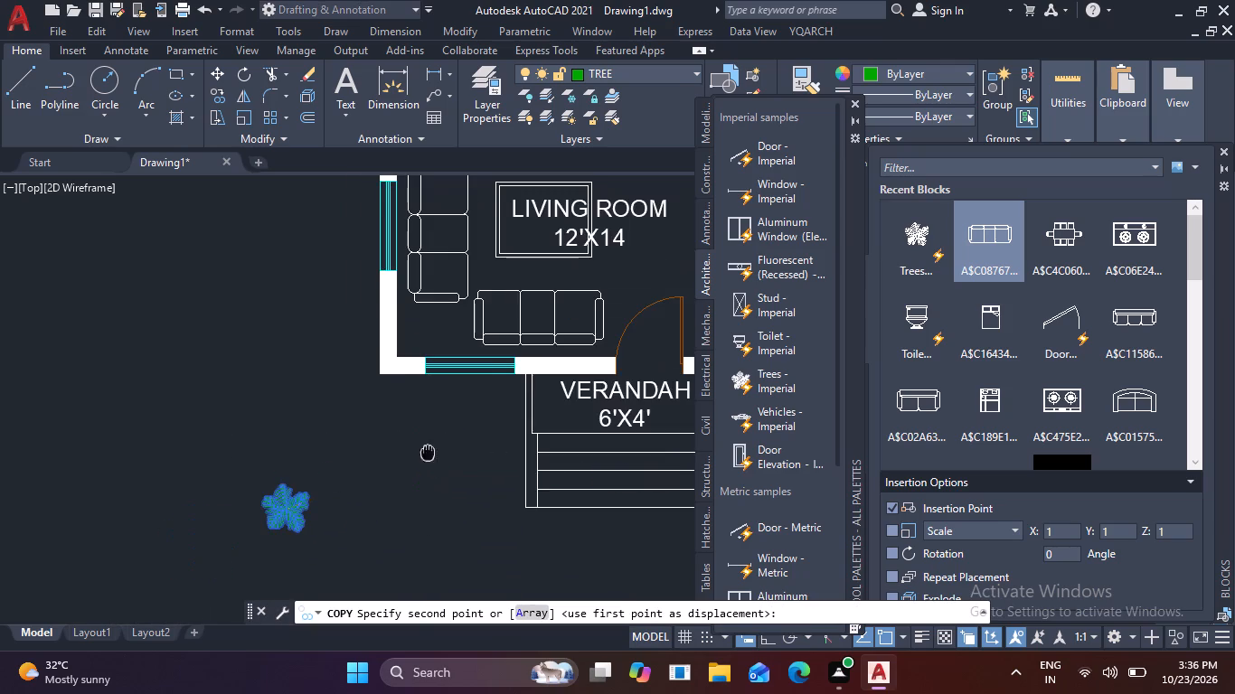
middle_click_drag(415, 451, 53, 478)
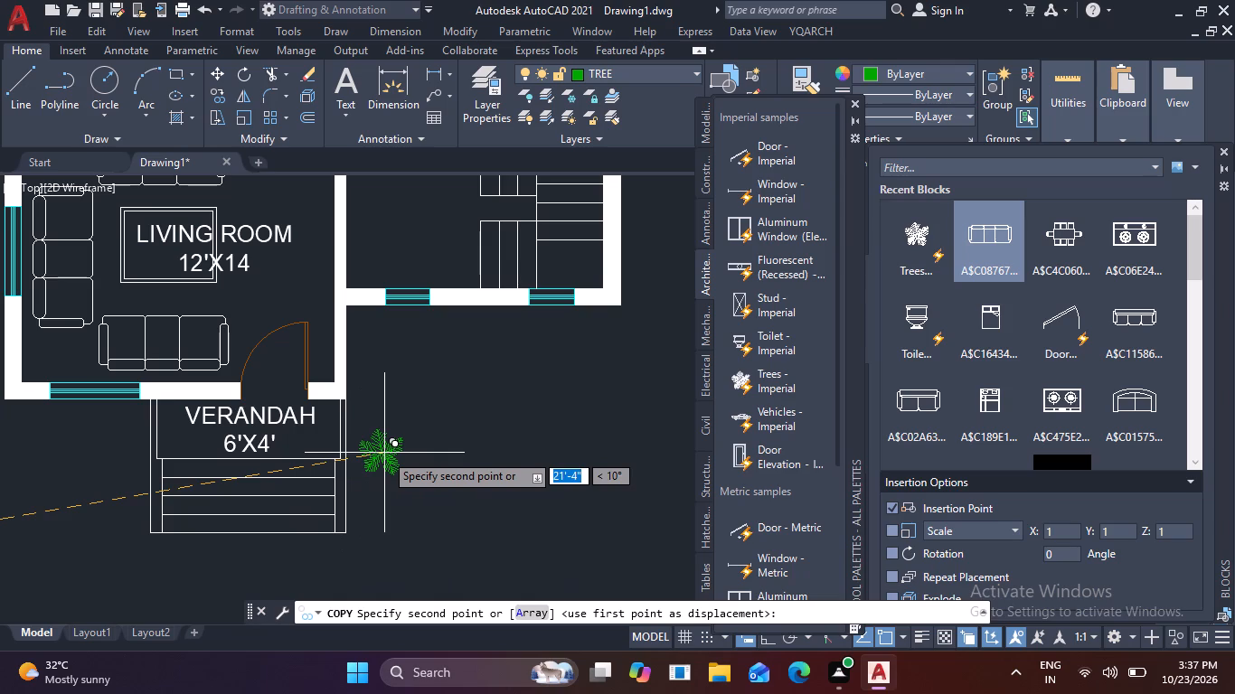
scroll(384, 453, "up", 1)
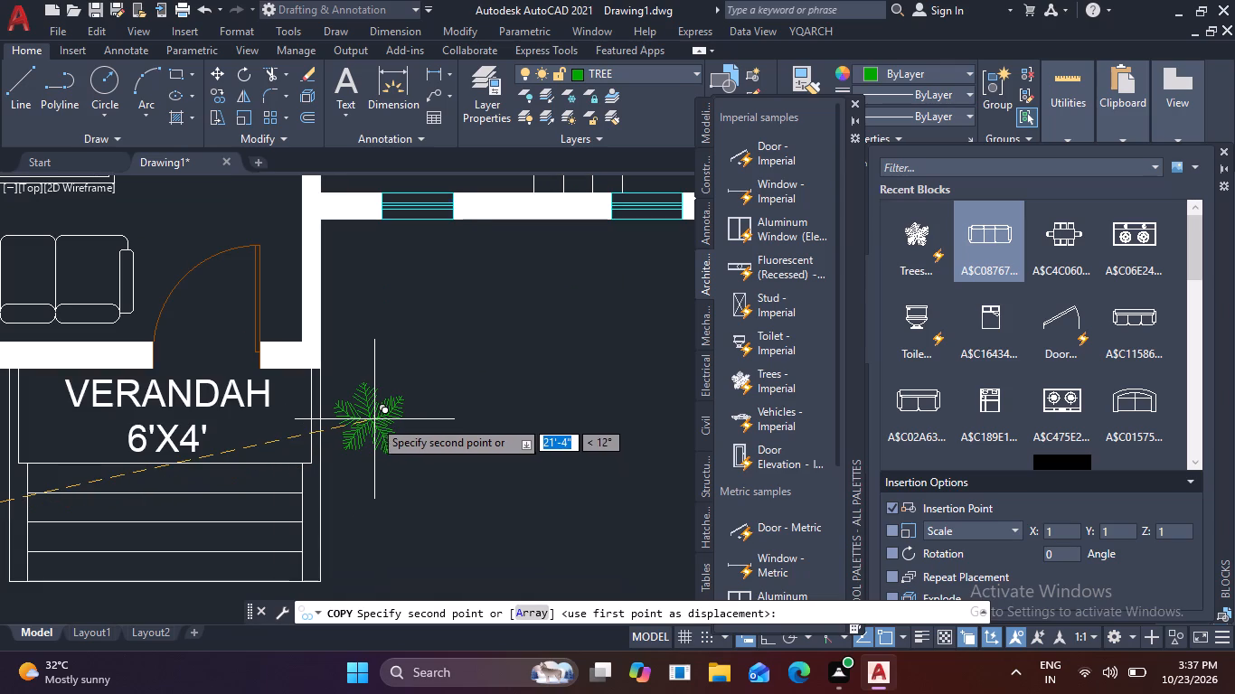
left_click(373, 419)
key("Escape")
Delete the original tree standing away from the house, outside the living room.
scroll(402, 515, "down", 3)
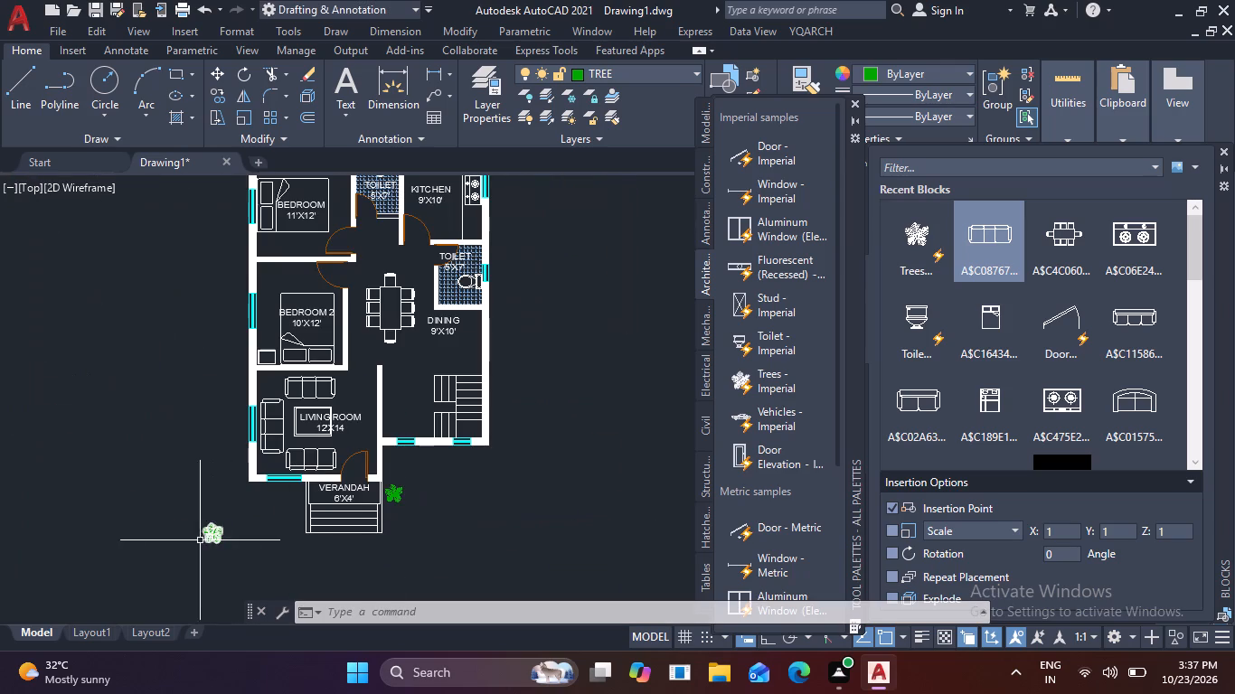
left_click(226, 543)
left_click(202, 524)
key("Delete")
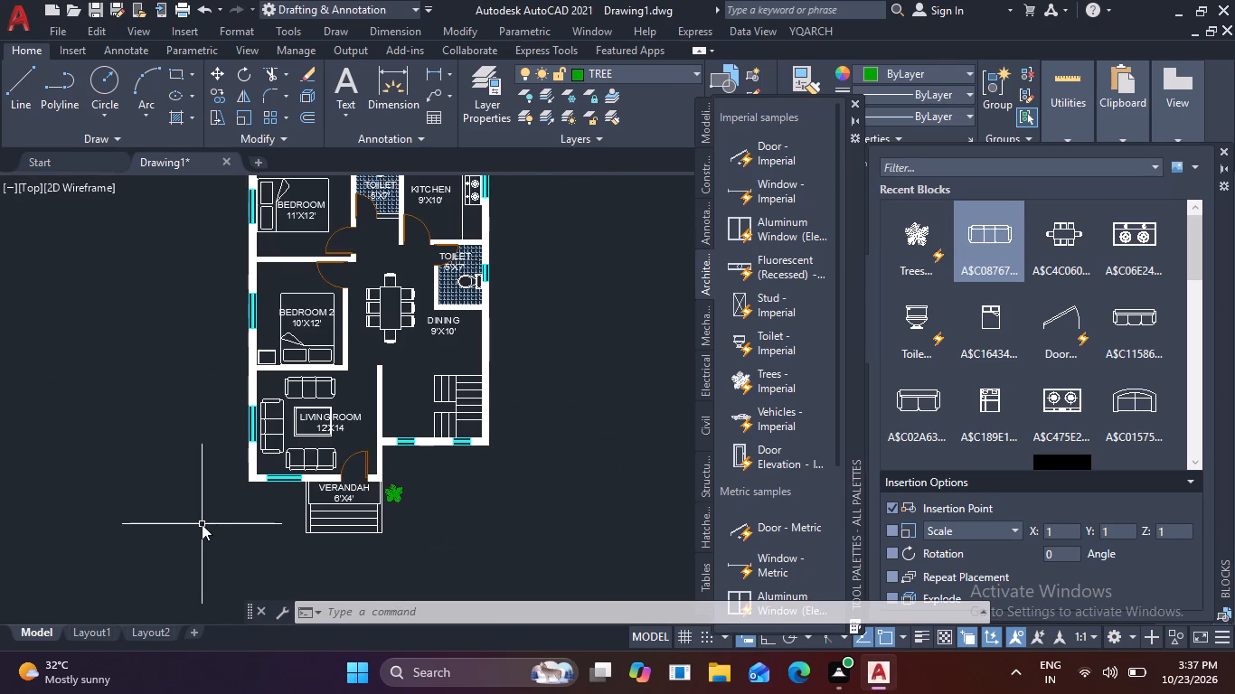
Scale the tree beside the verandah down further about its centre, judging the factor by eye.
scroll(429, 496, "up", 2)
left_click(340, 498)
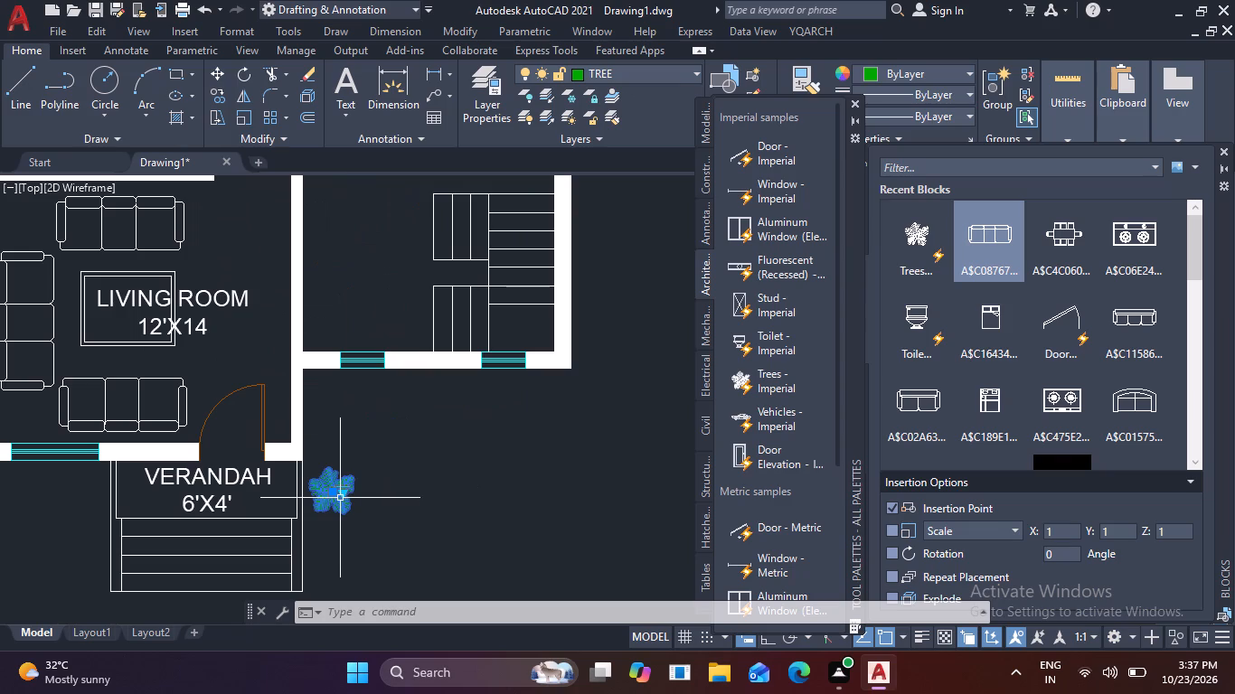
type("SC")
key("space")
scroll(340, 498, "up", 3)
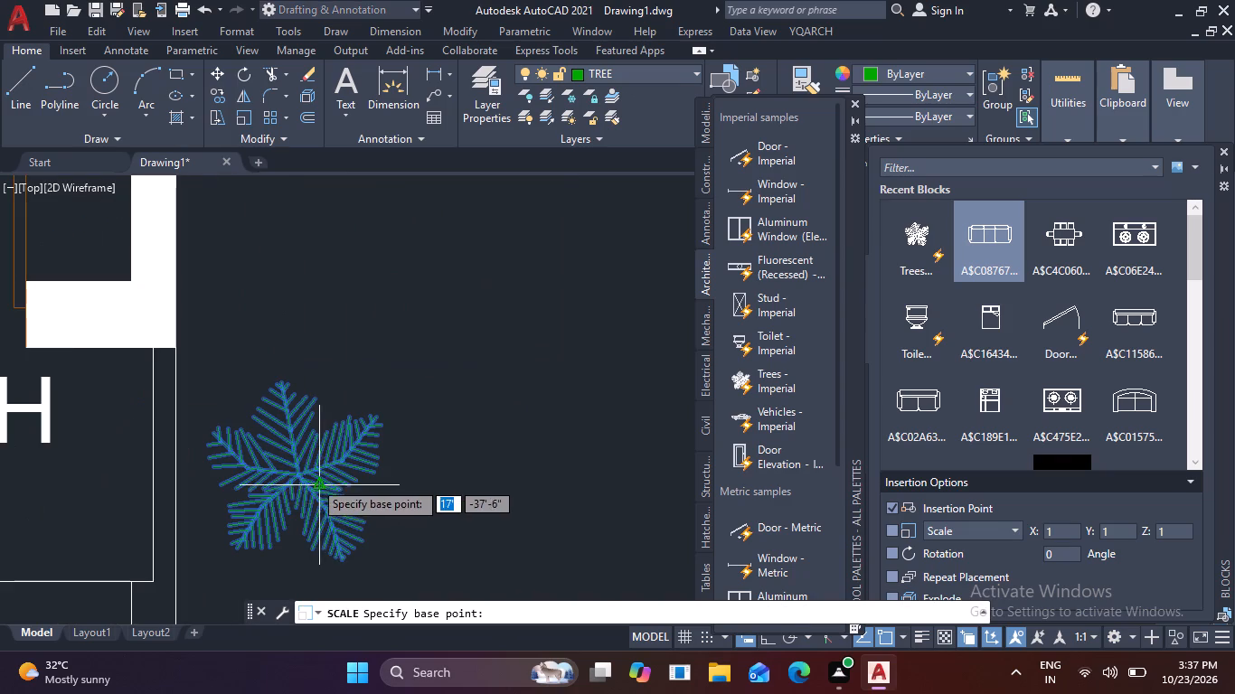
left_click(296, 475)
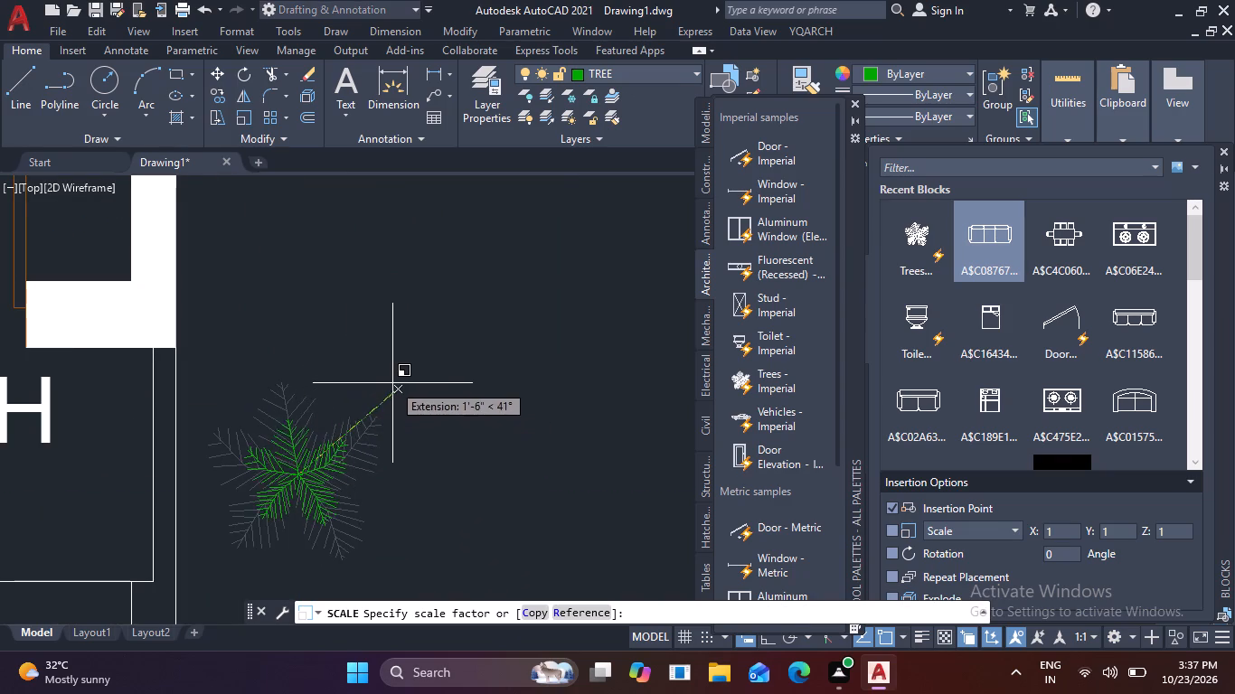
left_click(397, 380)
scroll(400, 380, "down", 3)
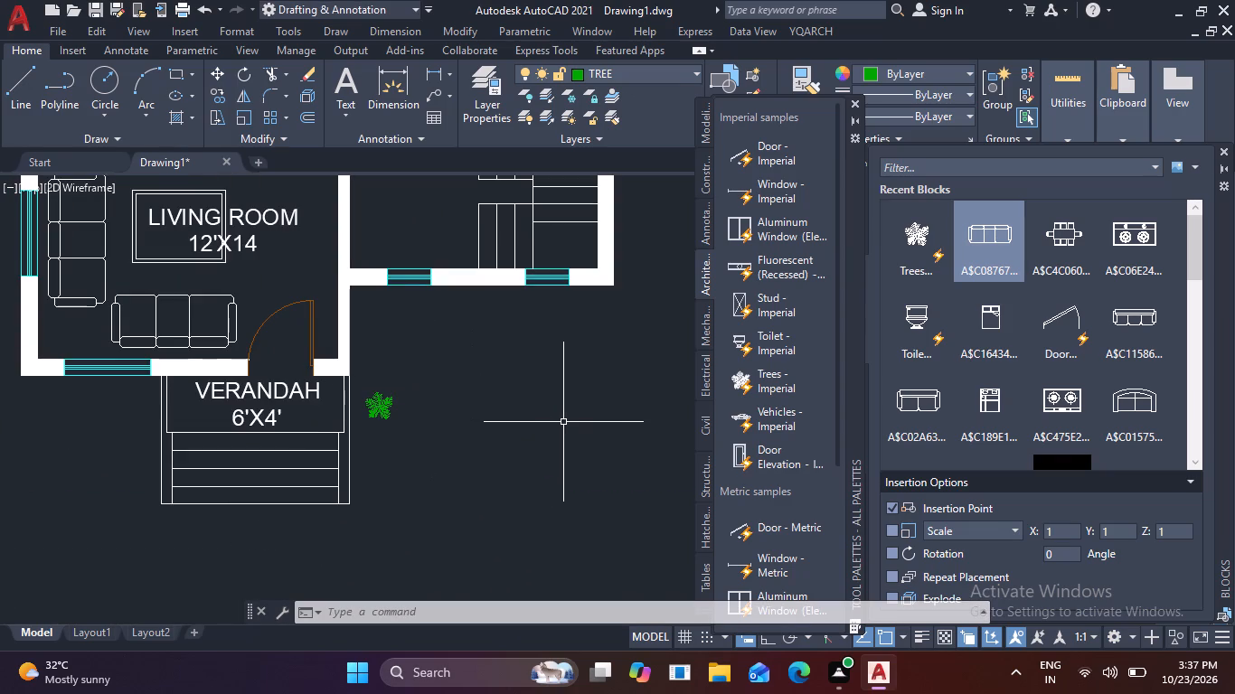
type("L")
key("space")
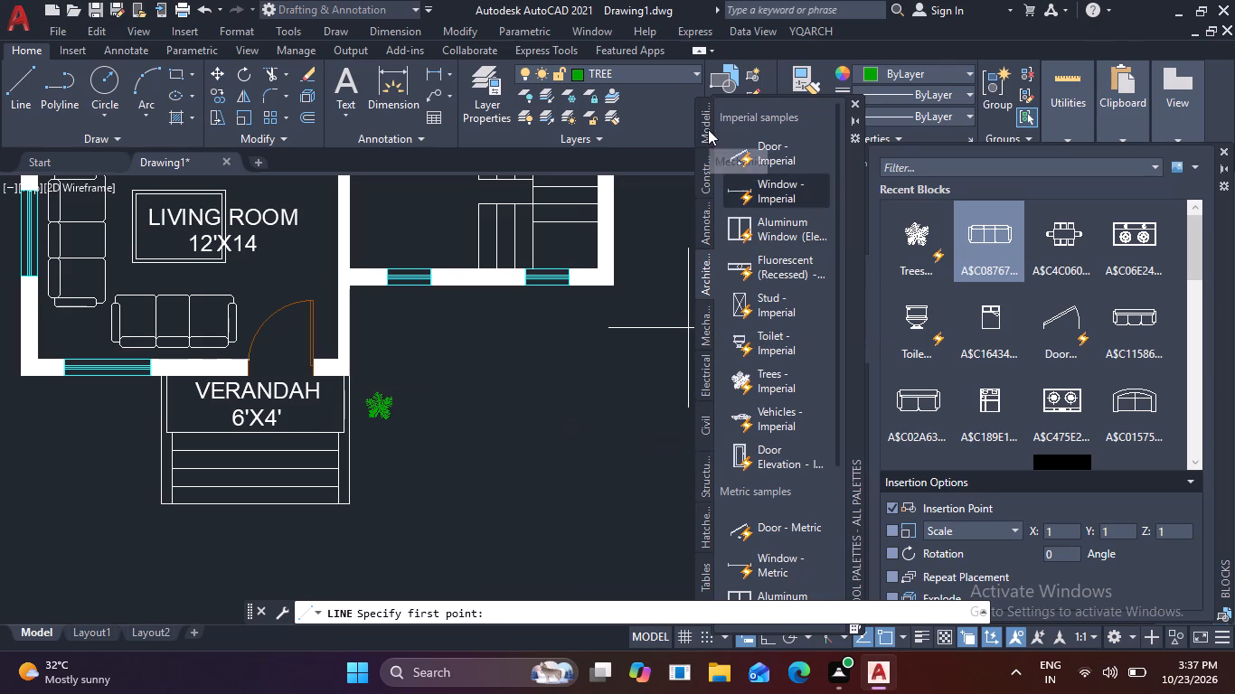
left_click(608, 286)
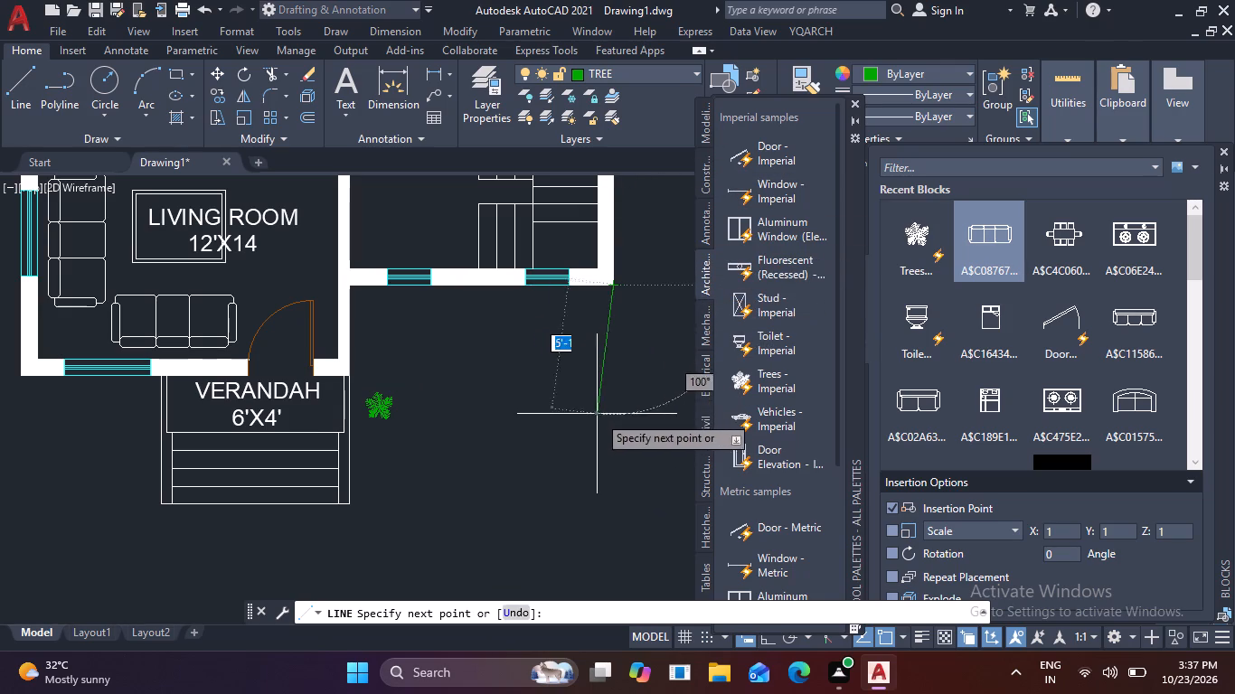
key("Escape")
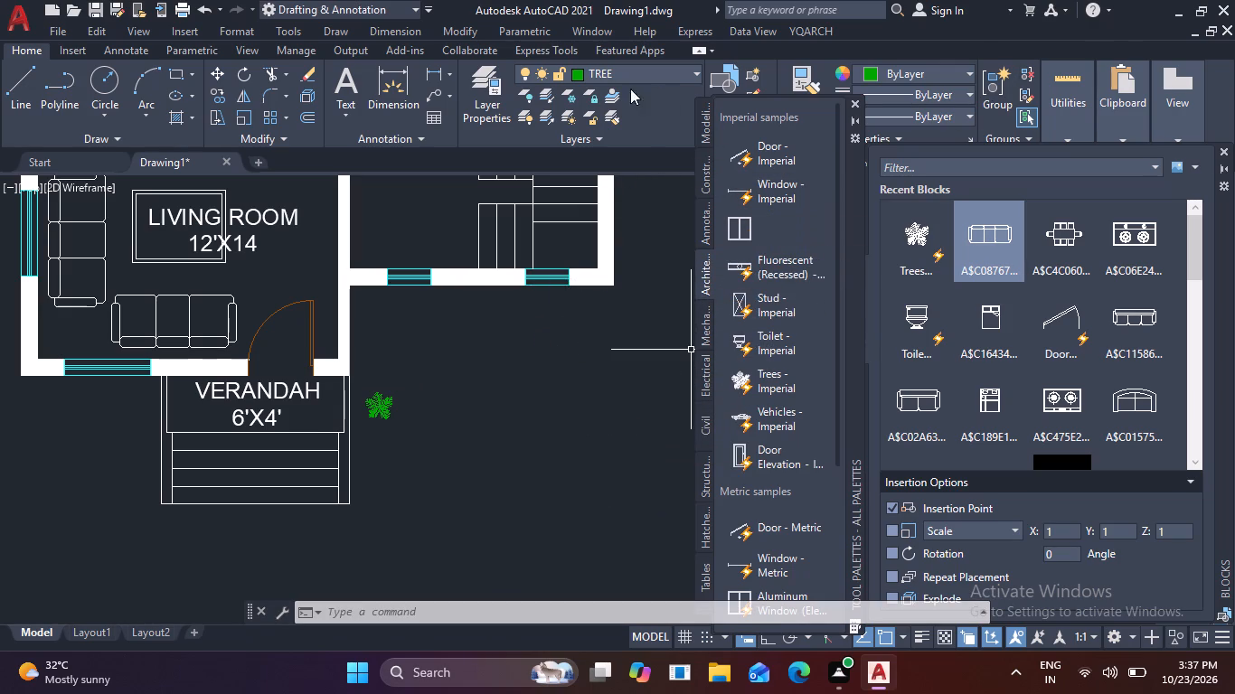
Make layer 0 the current layer.
left_click(473, 95)
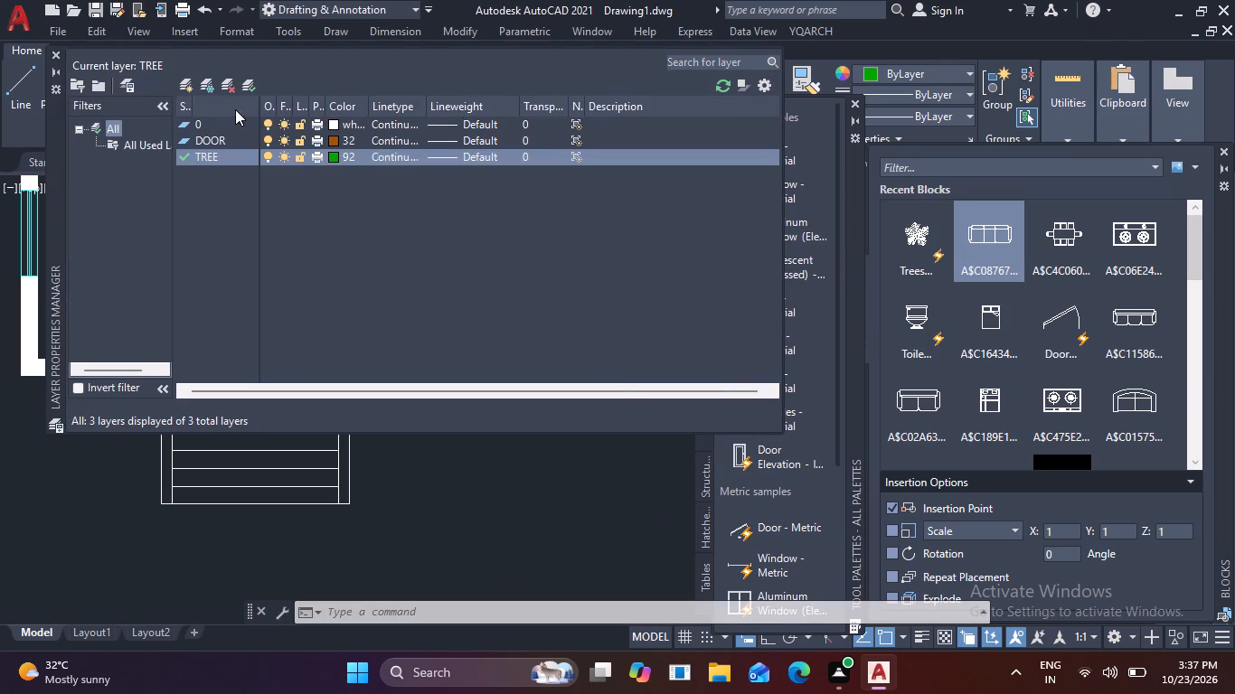
left_click(223, 123)
left_click(258, 80)
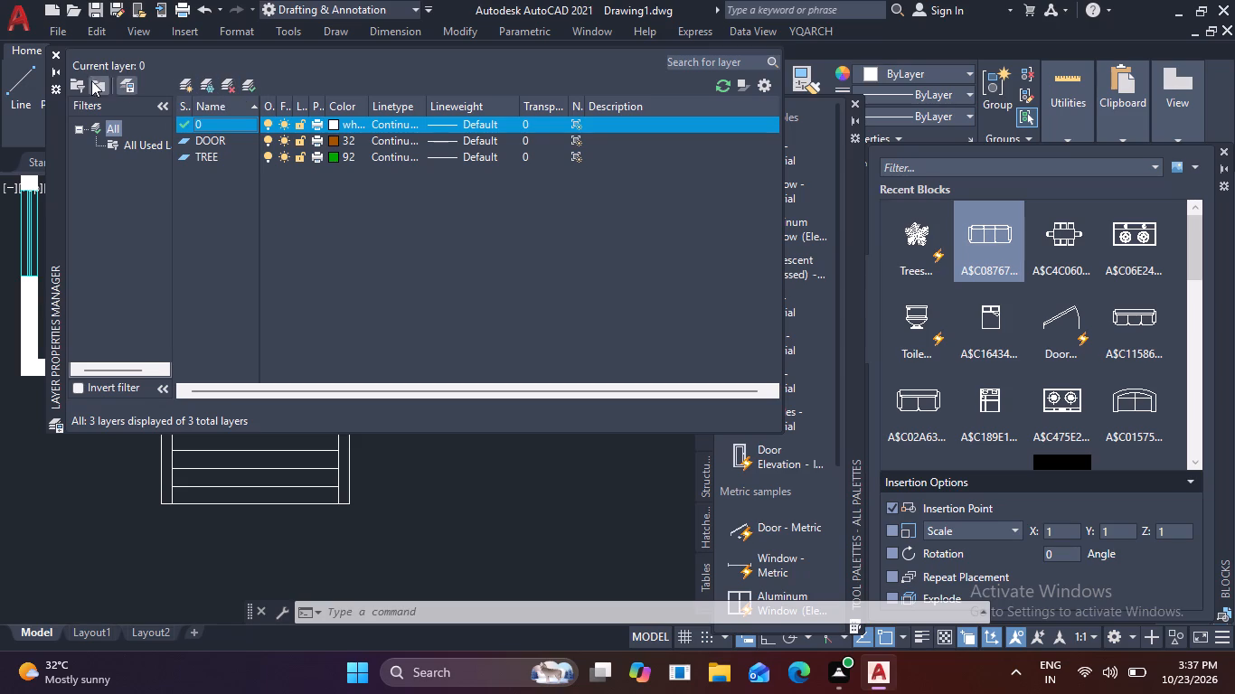
left_click(50, 54)
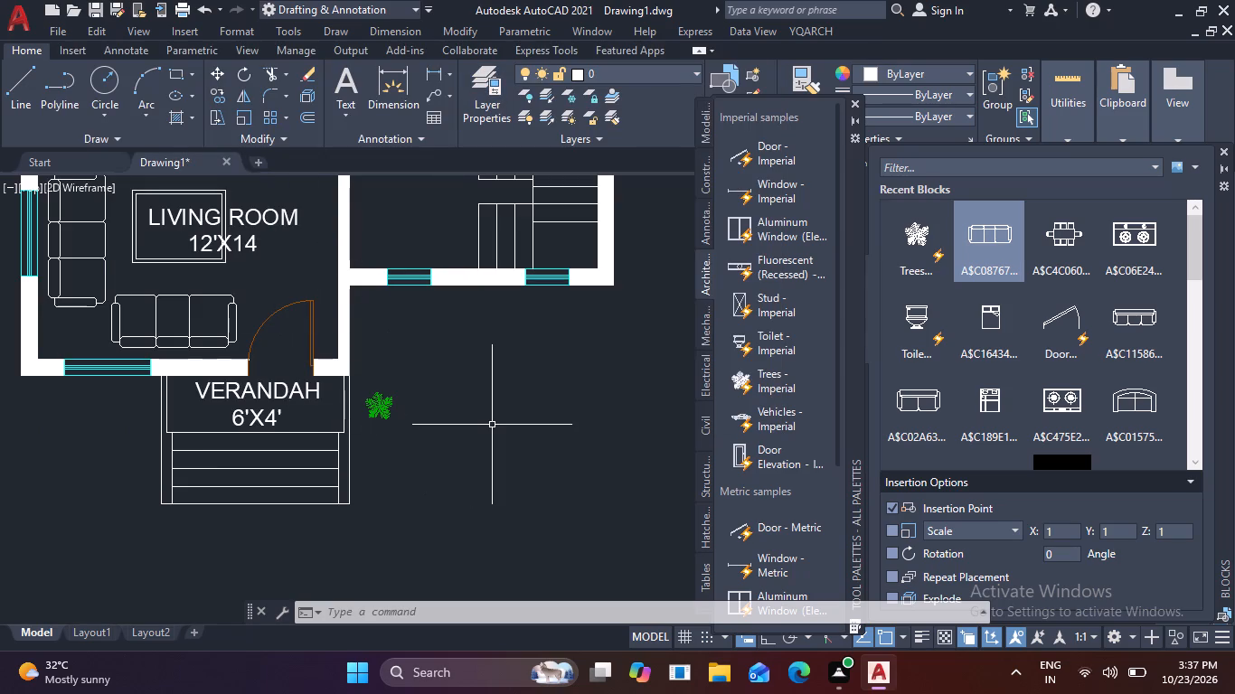
Draw an L-shaped boundary with straight orthogonal lines from the house's outer corner by the staircase, outward and back to the verandah steps.
type("L")
key("space")
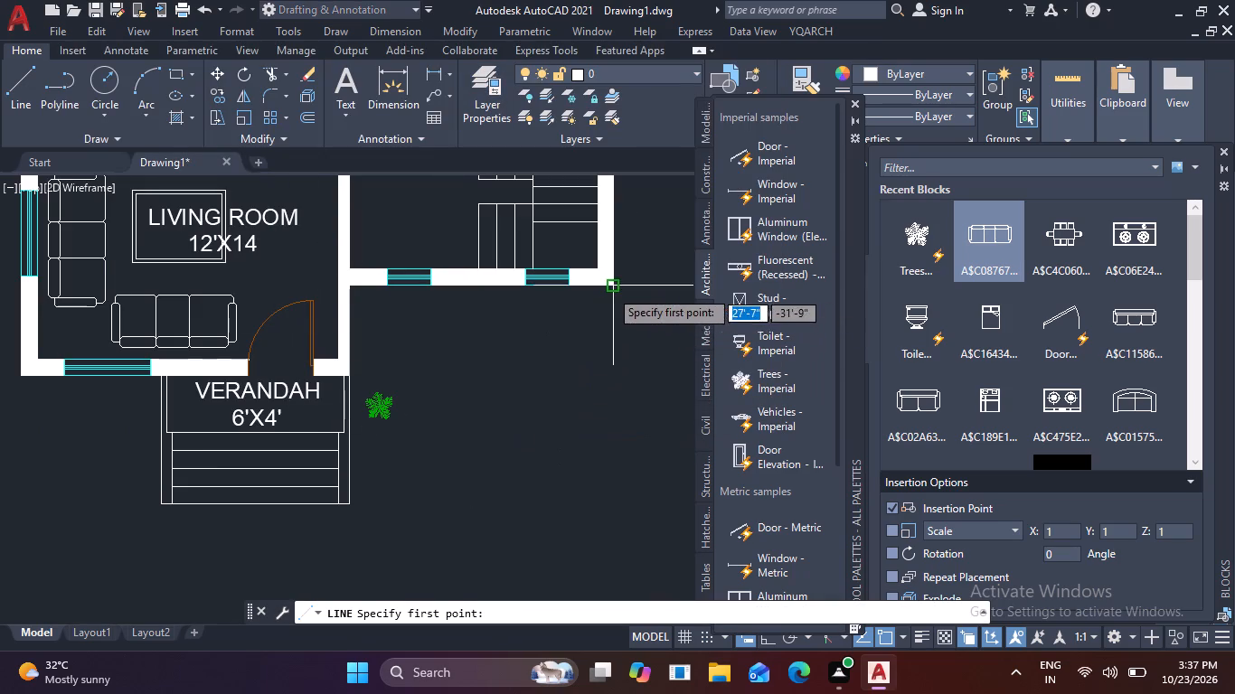
left_click(610, 284)
key("F8")
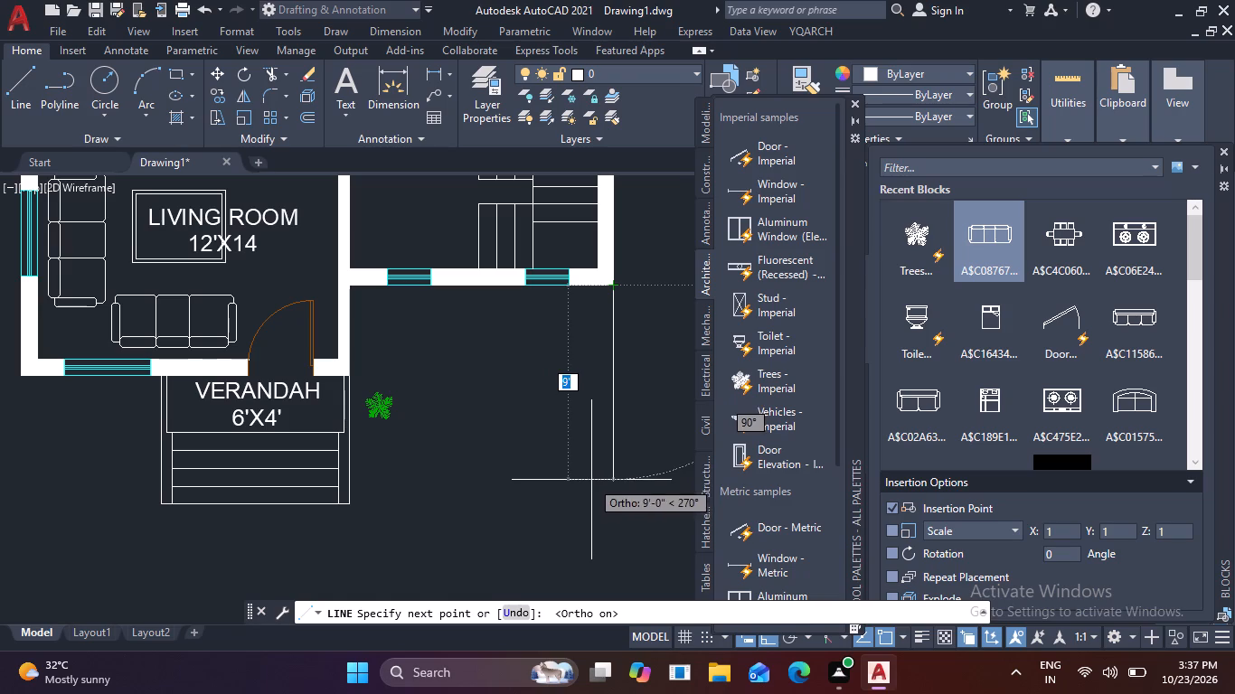
left_click(616, 440)
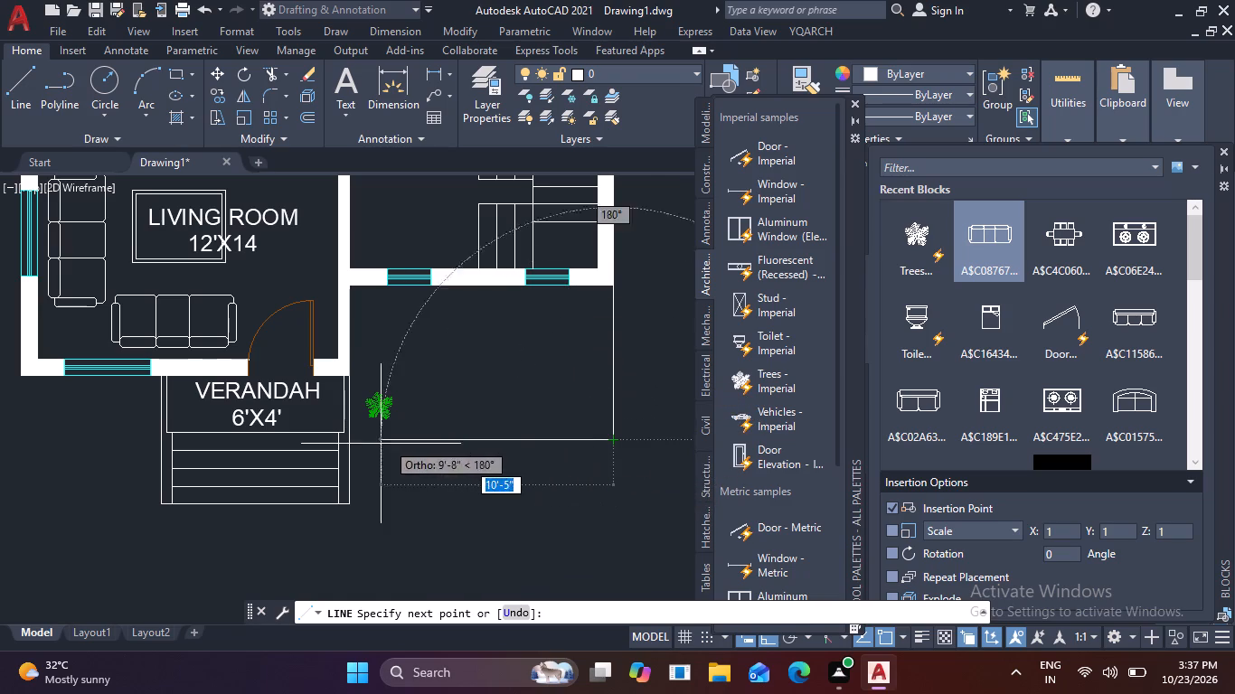
left_click(352, 437)
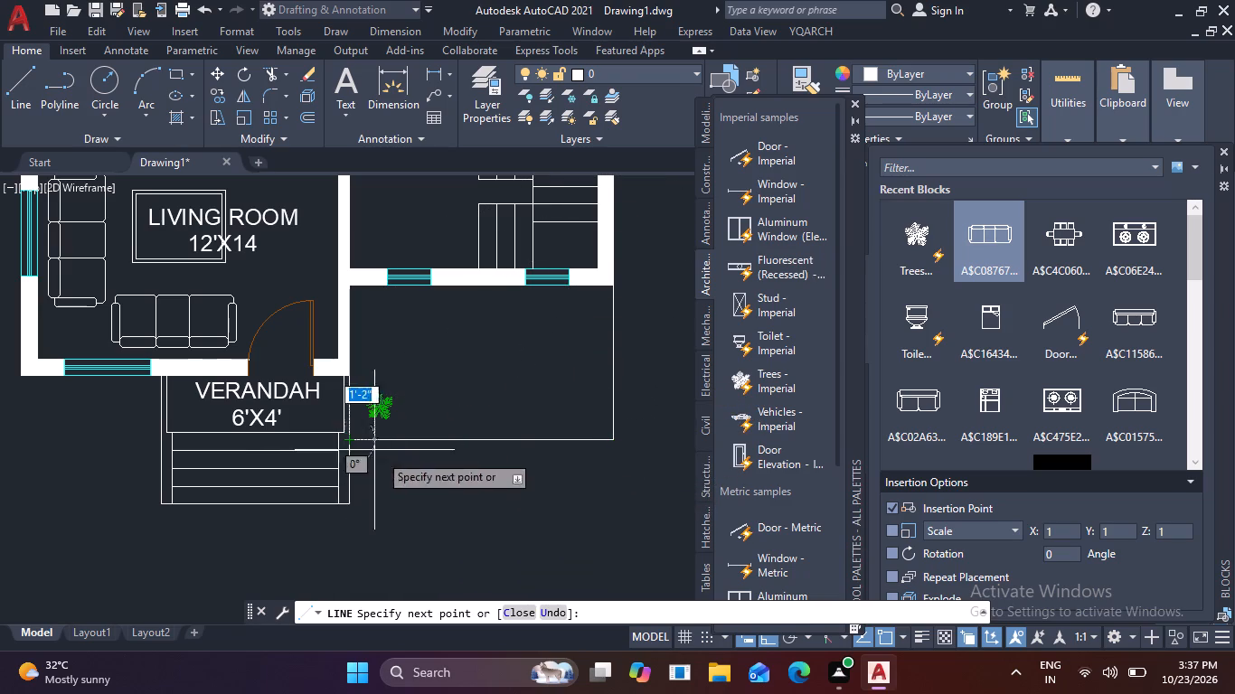
key("Escape")
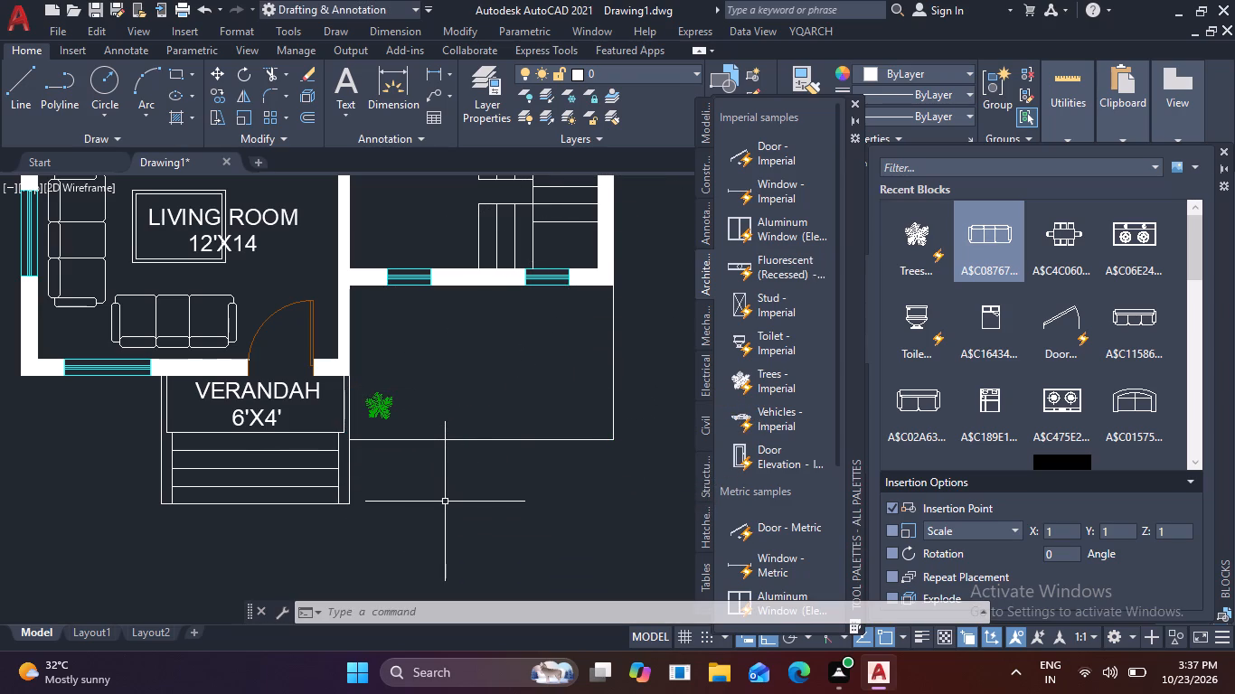
key("Escape")
Offset the boundary's outer vertical line 9" inward.
key("o")
key("Return")
type("9")
key("space")
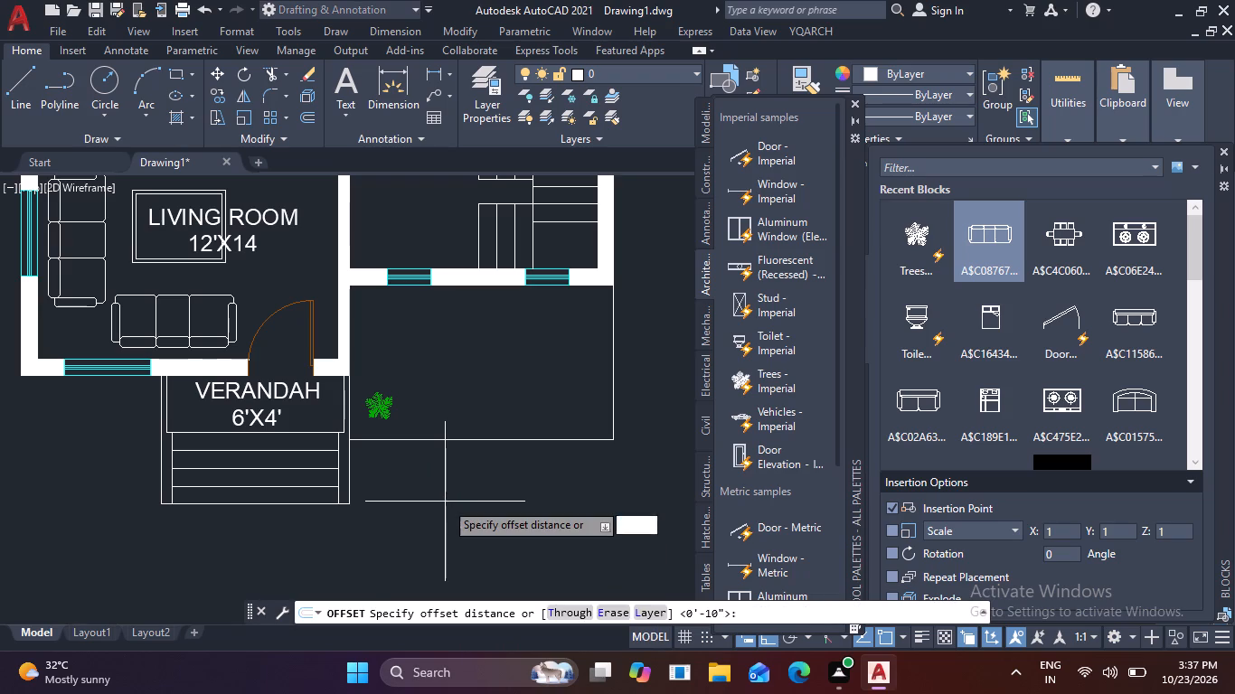
left_click(613, 365)
left_click(534, 379)
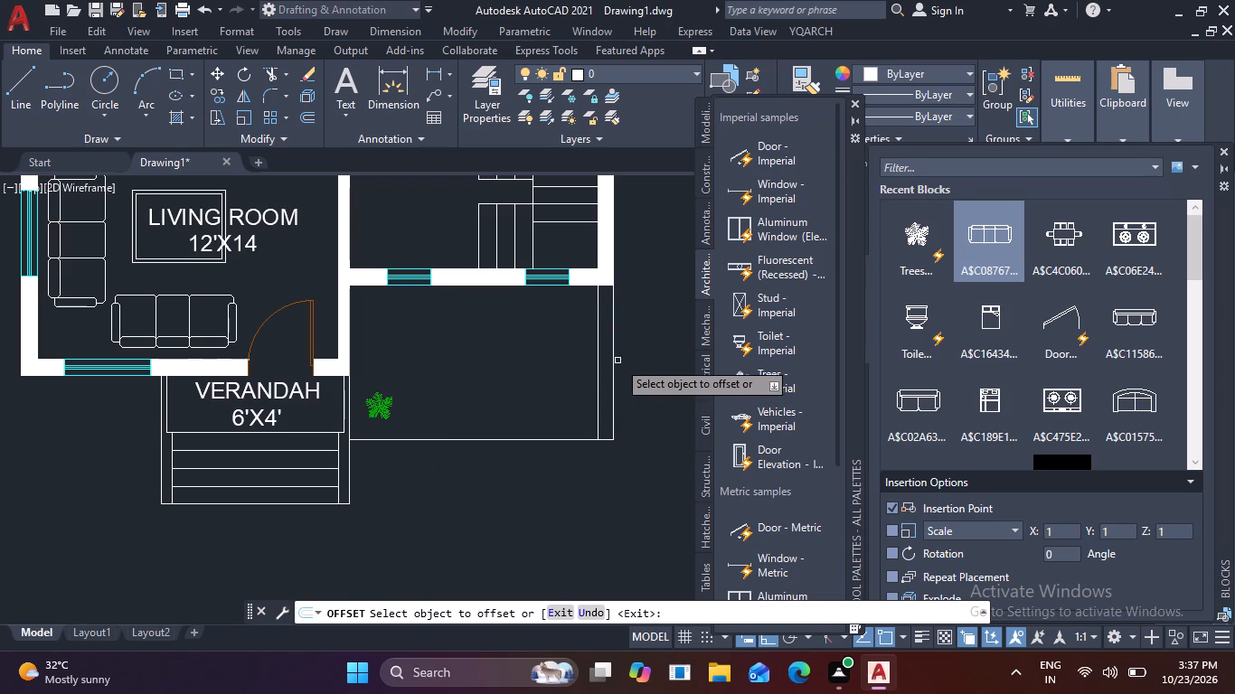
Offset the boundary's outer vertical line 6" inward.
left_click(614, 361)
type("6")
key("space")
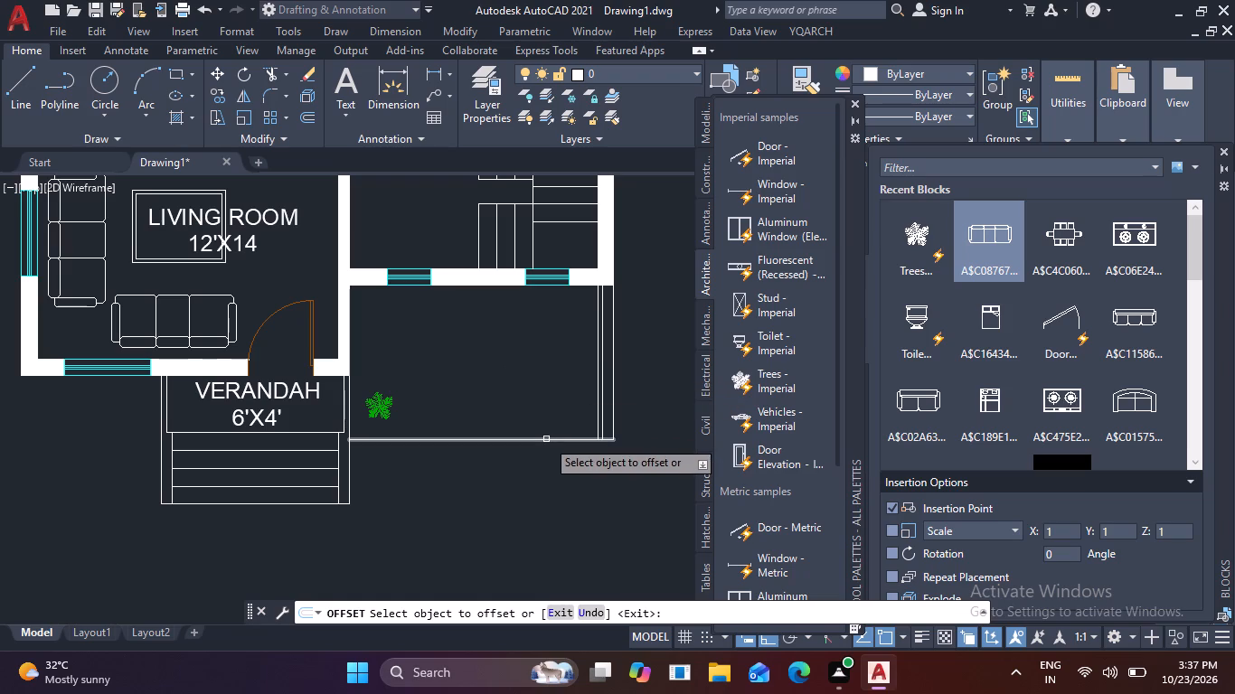
Offset the boundary's horizontal line 9" inward, toward the house.
left_click(546, 439)
left_click(577, 368)
key("Escape")
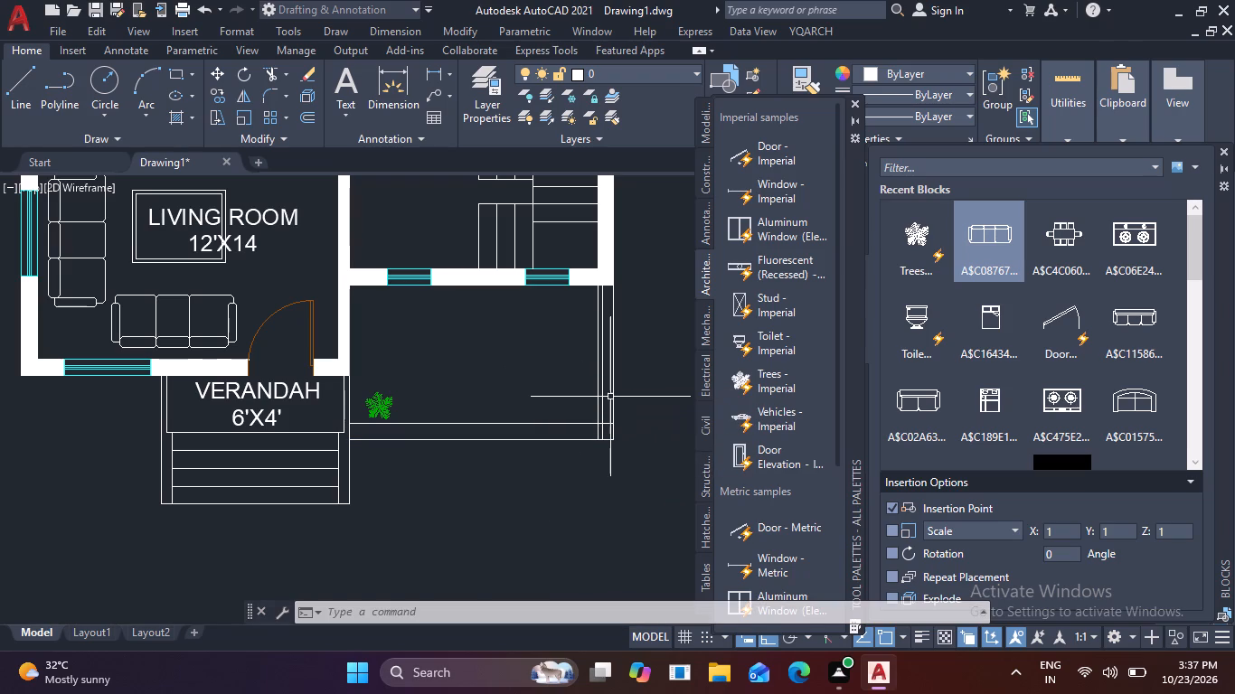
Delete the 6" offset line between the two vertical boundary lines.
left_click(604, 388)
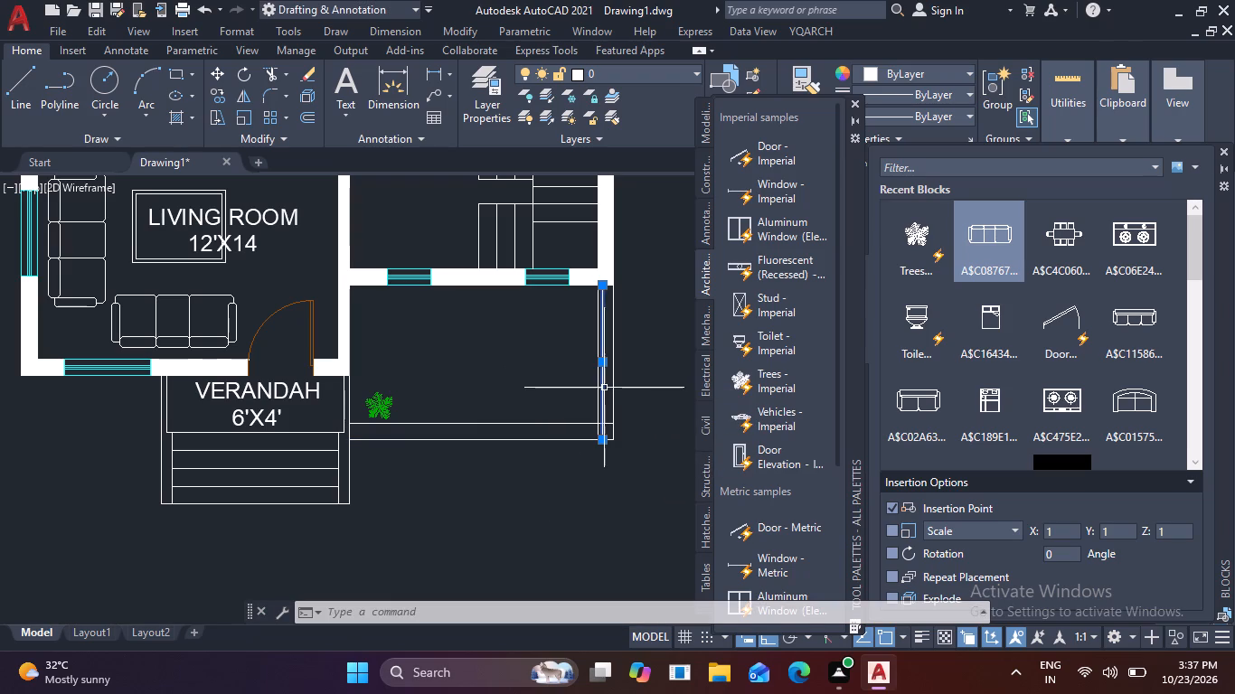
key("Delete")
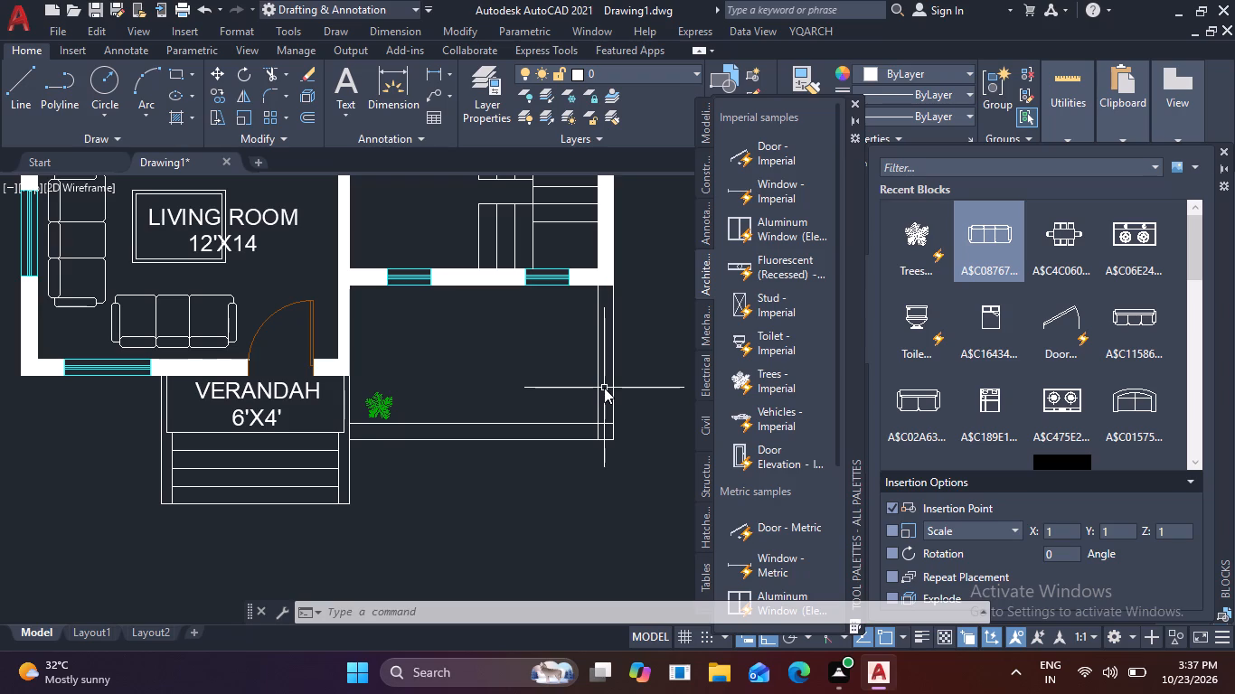
Offset the boundary's outer vertical line 4.5" inward to add a line midway along the boundary wall's thickness.
type("O")
key("space")
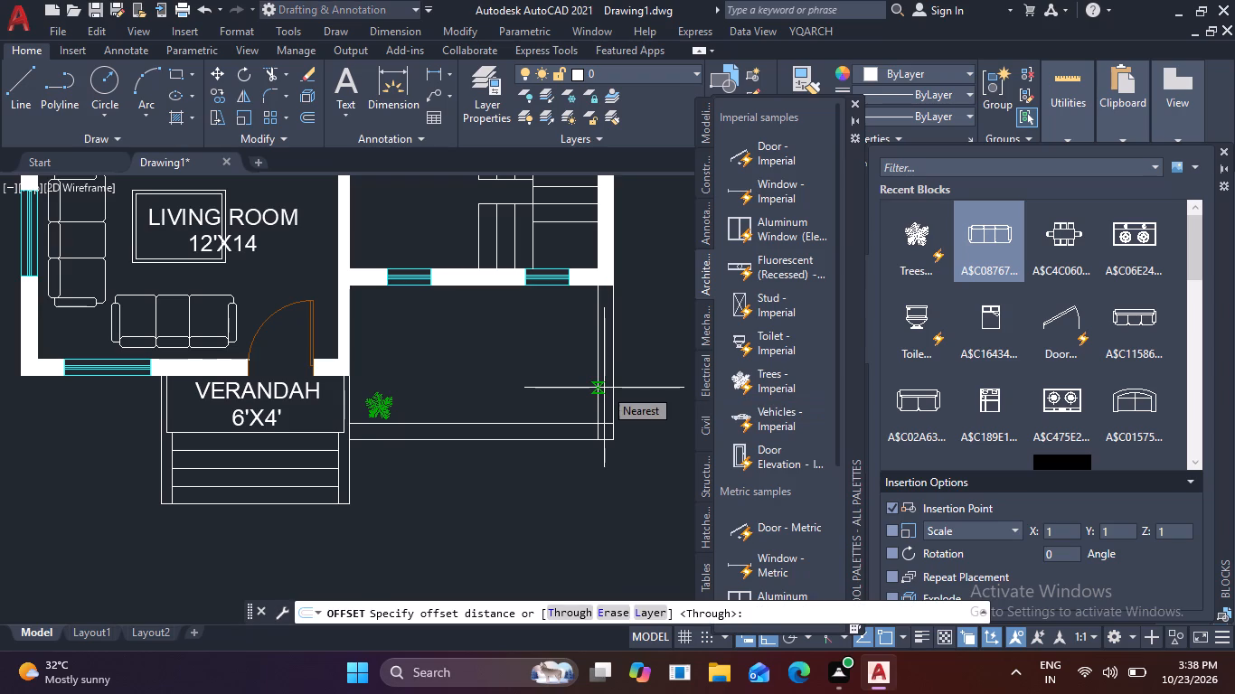
type("4.5")
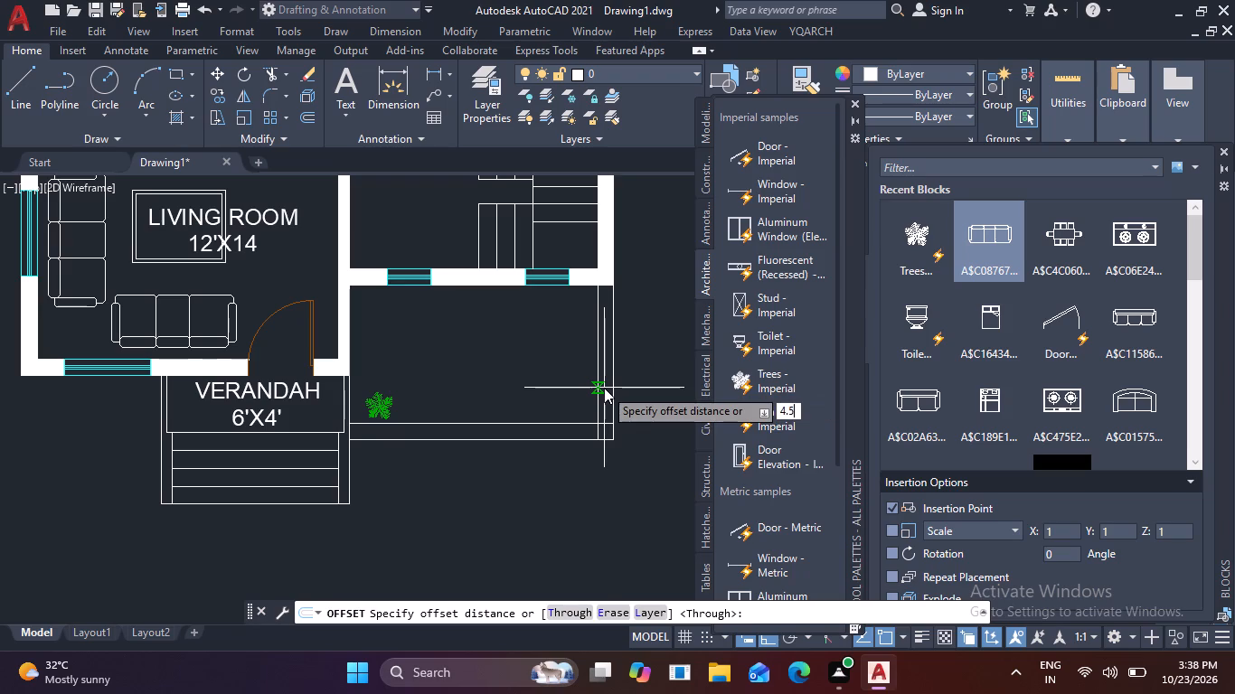
key("space")
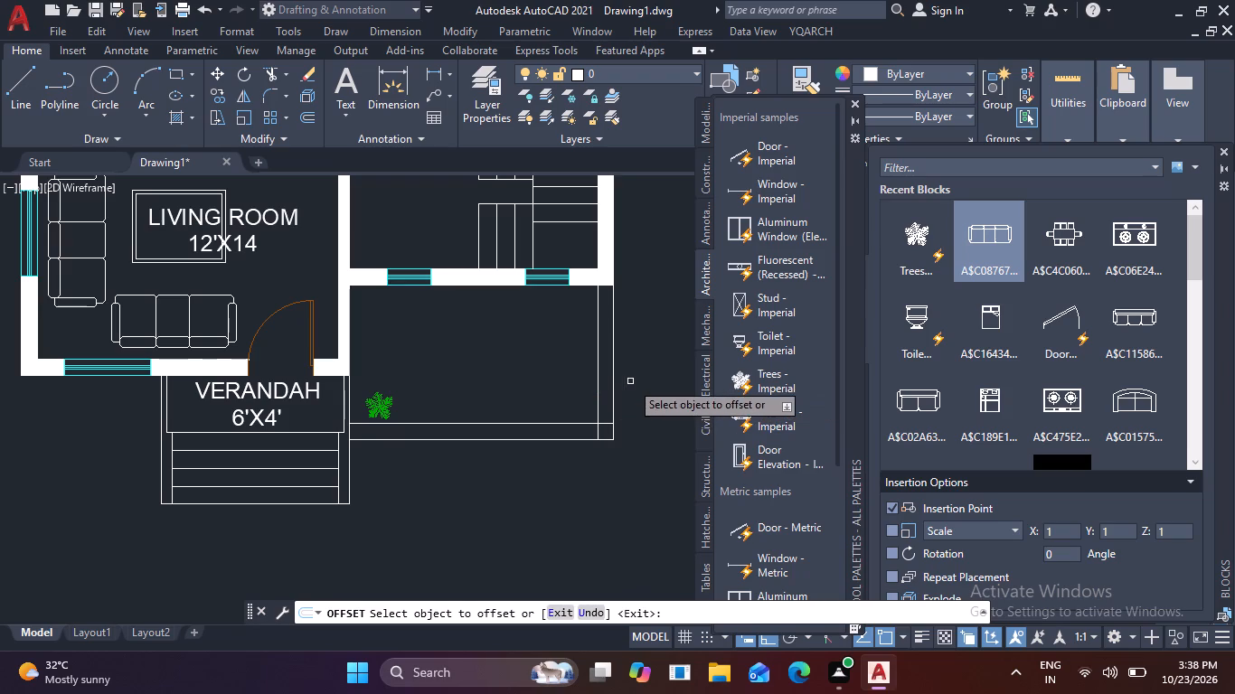
left_click(609, 389)
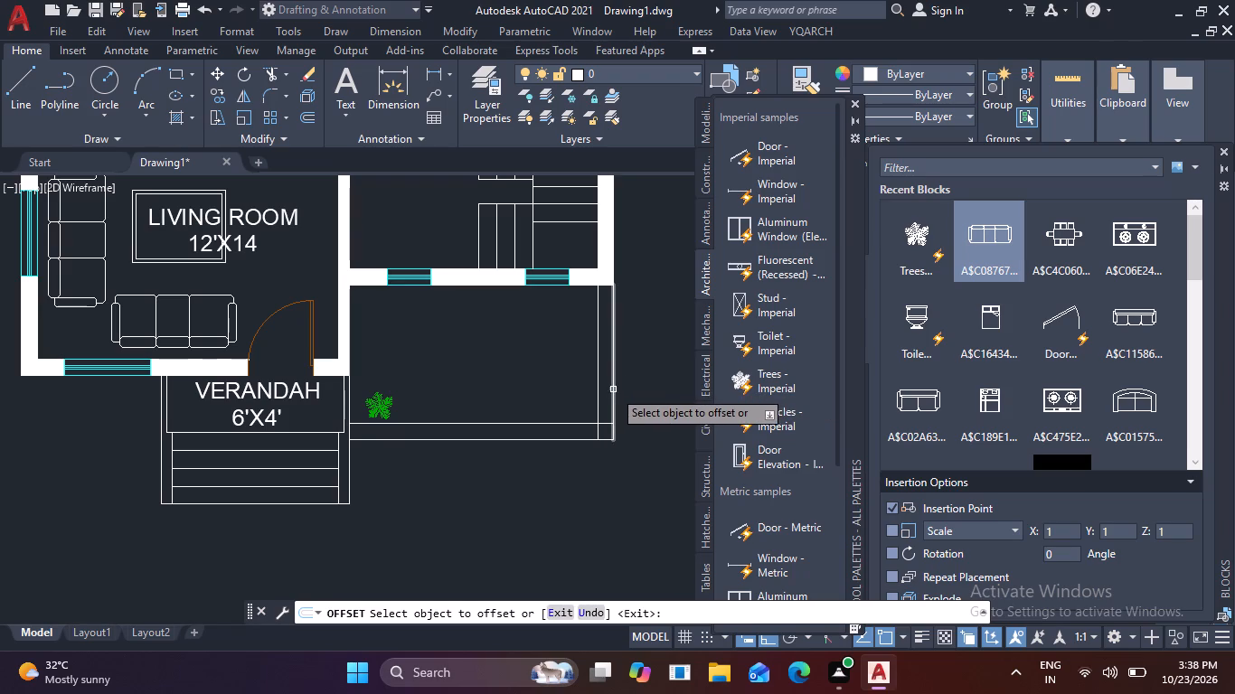
left_click(613, 389)
left_click(572, 389)
key("Escape")
key("Escape")
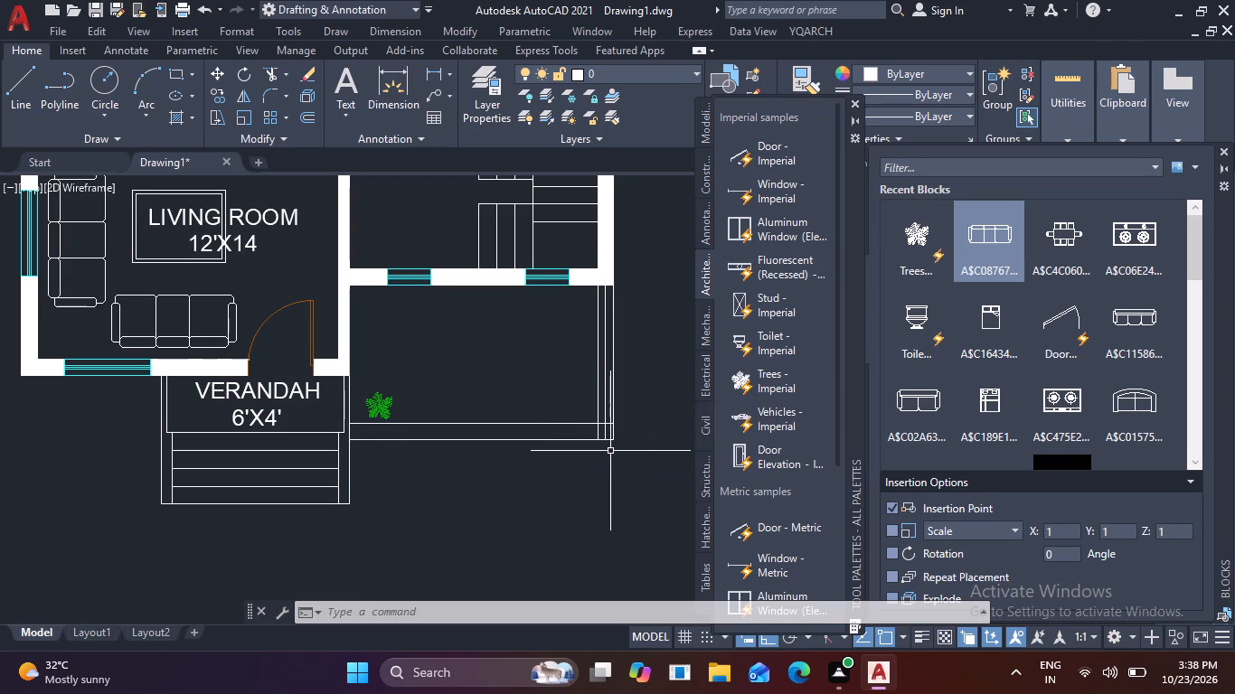
Fillet the innermost vertical and horizontal boundary lines into a clean corner.
type("F")
key("space")
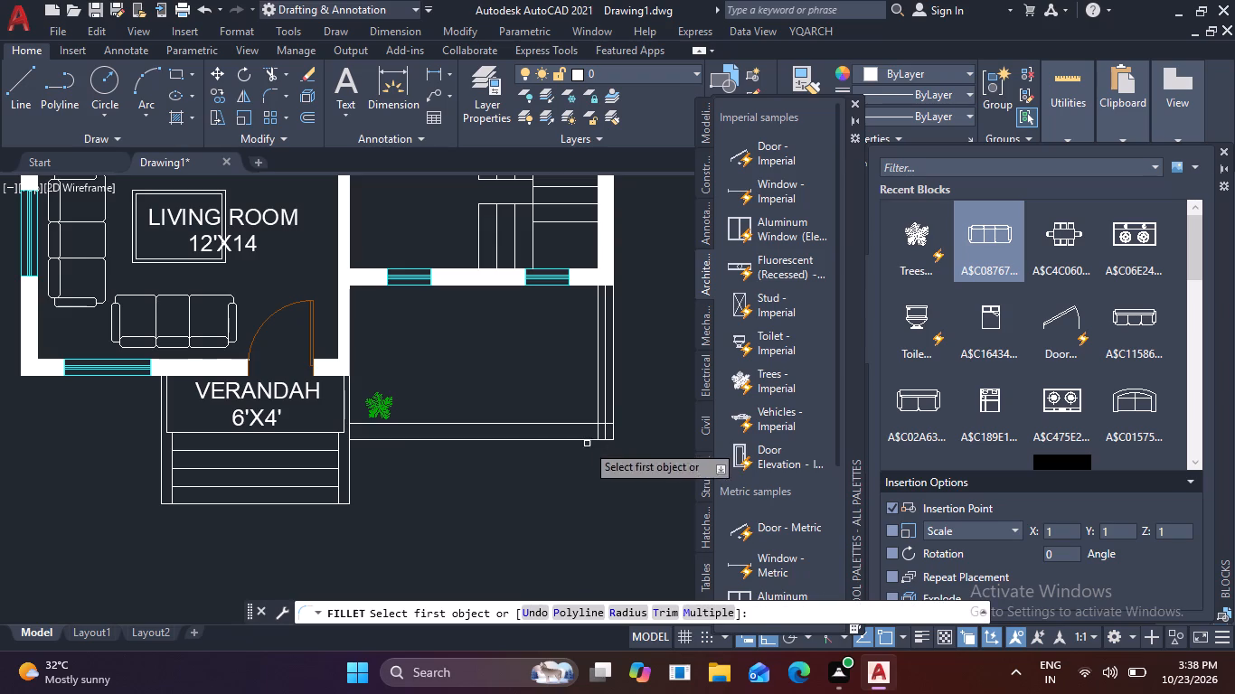
scroll(585, 439, "up", 2)
left_click(584, 404)
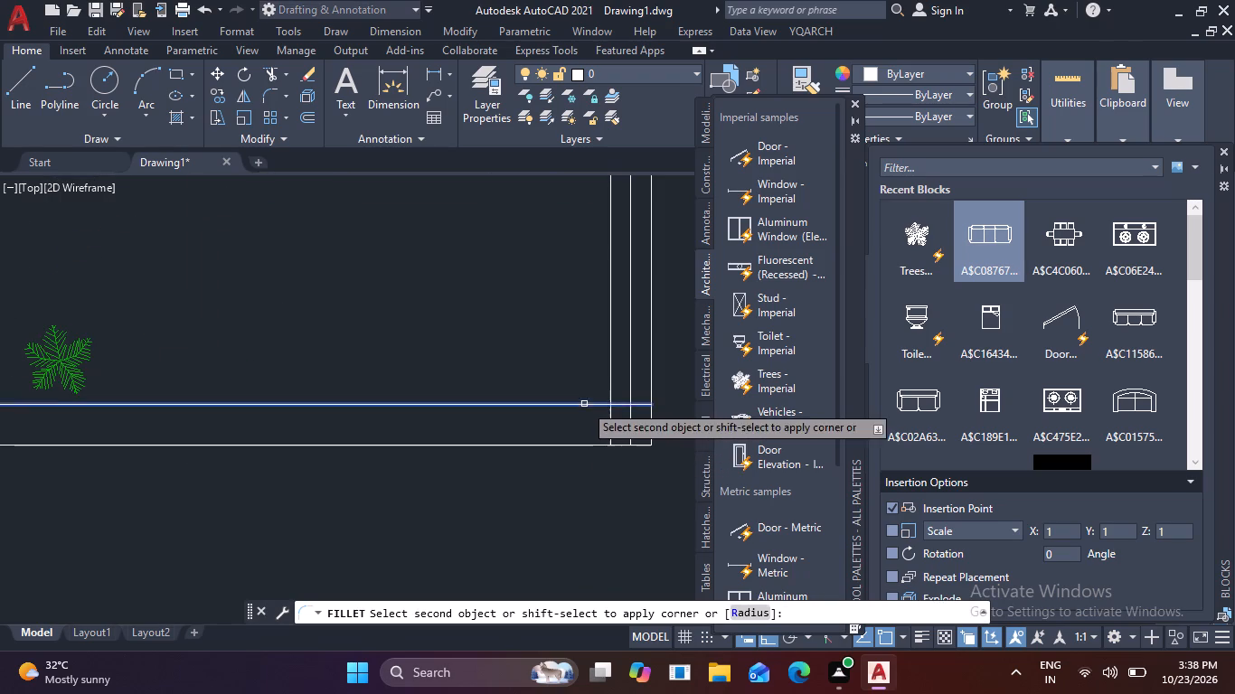
left_click(608, 375)
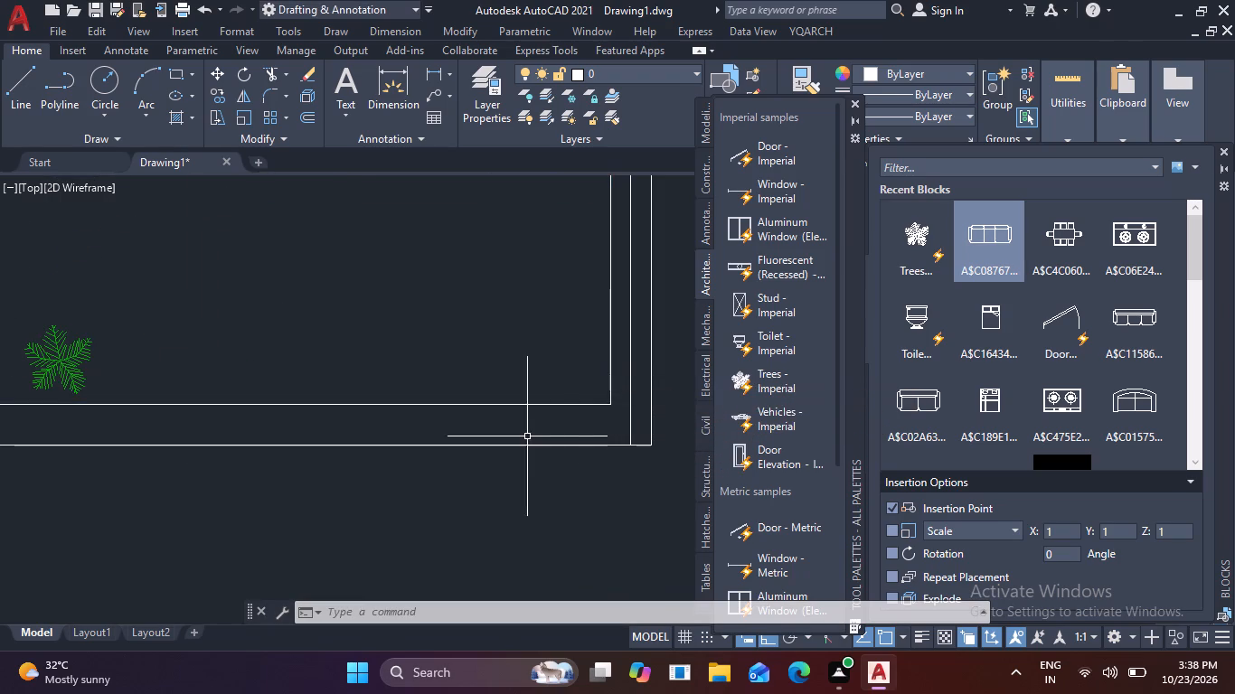
scroll(527, 436, "down", 2)
key("Escape")
Close the tool and block palettes to clear the drawing area around the full floor plan.
scroll(678, 415, "down", 1)
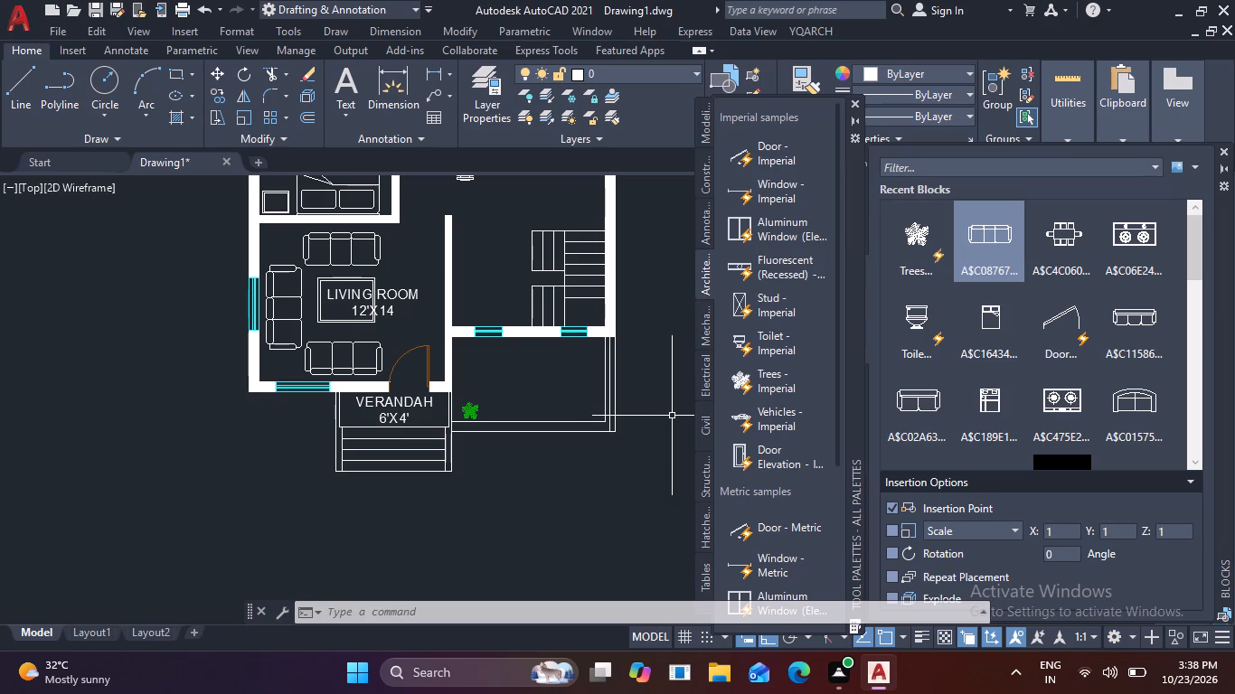
middle_click_drag(665, 388, 650, 562)
scroll(641, 511, "down", 1)
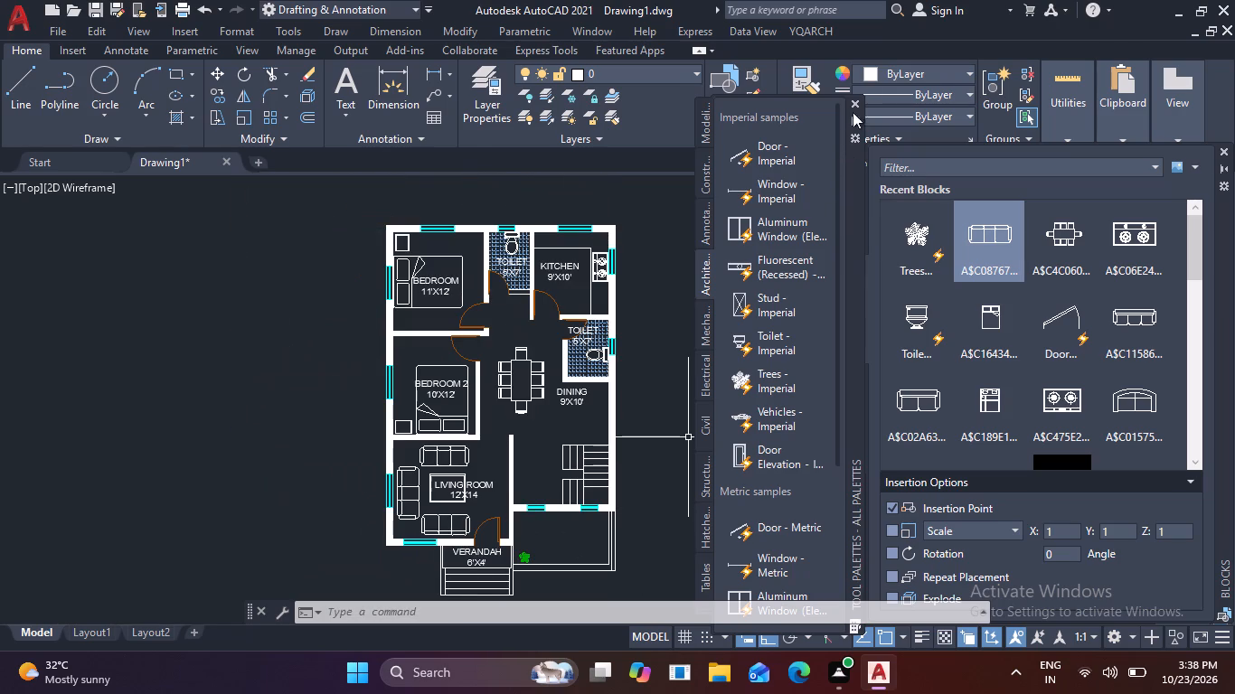
left_click(858, 101)
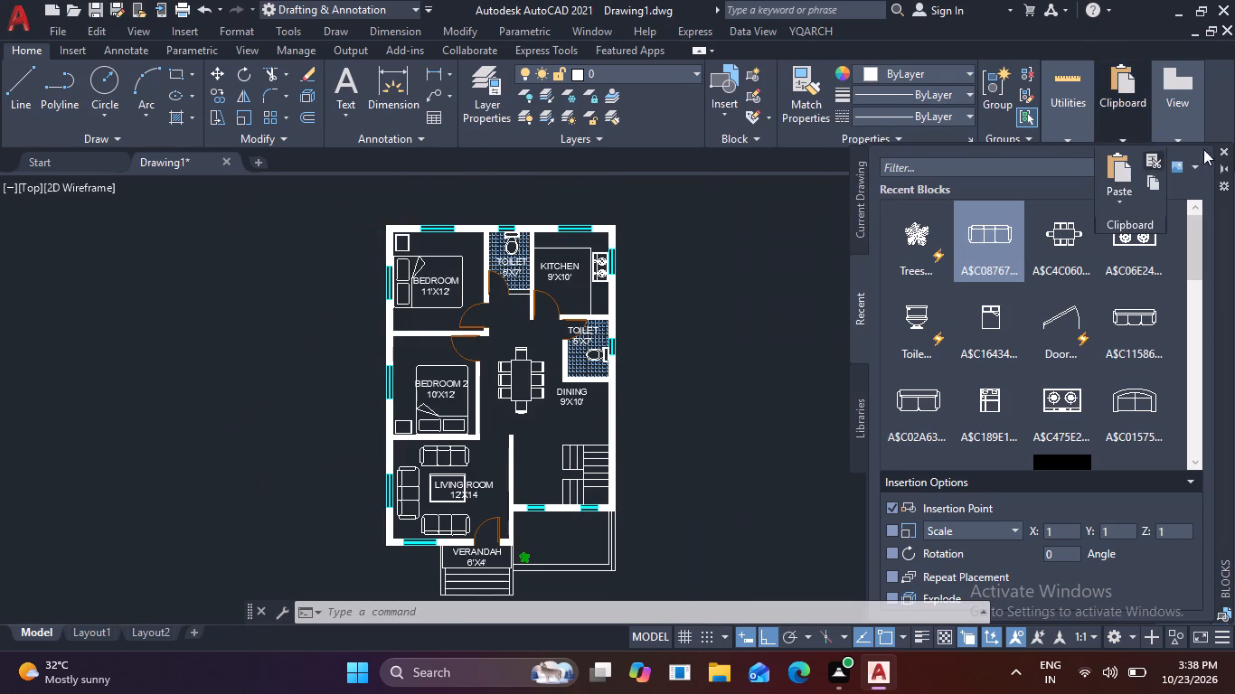
left_click(1225, 153)
Modify the Standard dimension style's text to a height of 7" and align it with the dimension line.
scroll(742, 267, "down", 1)
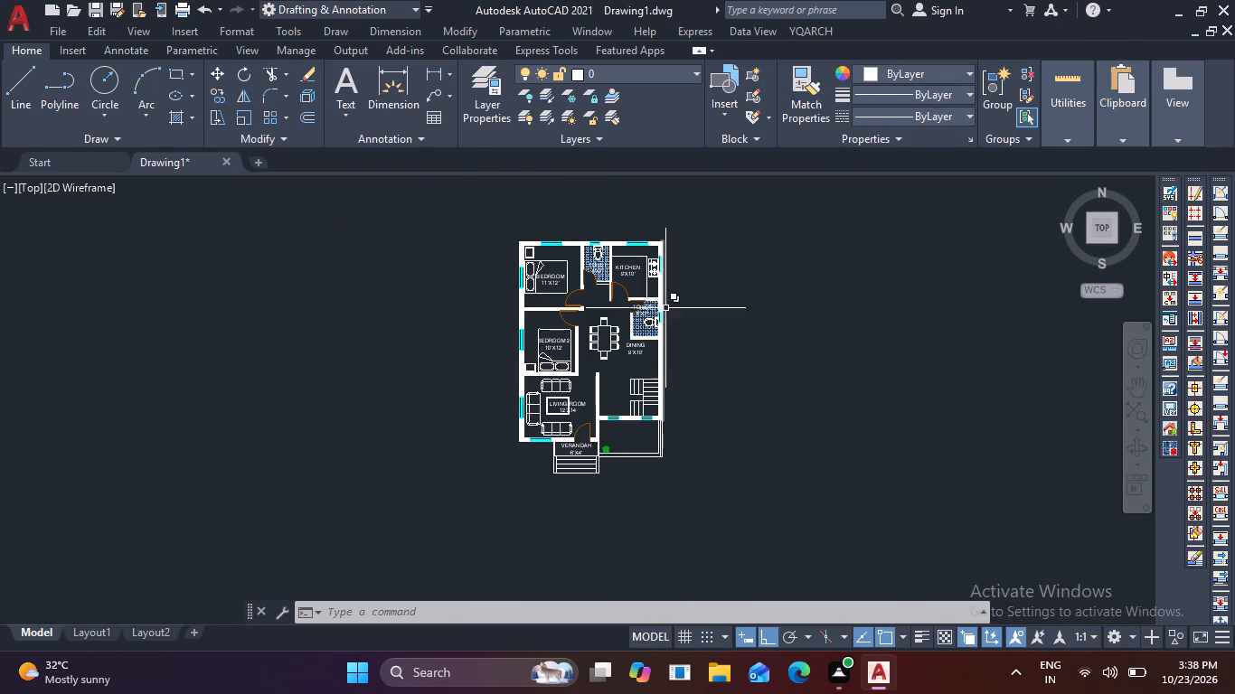
scroll(545, 231, "up", 3)
type("D")
key("space")
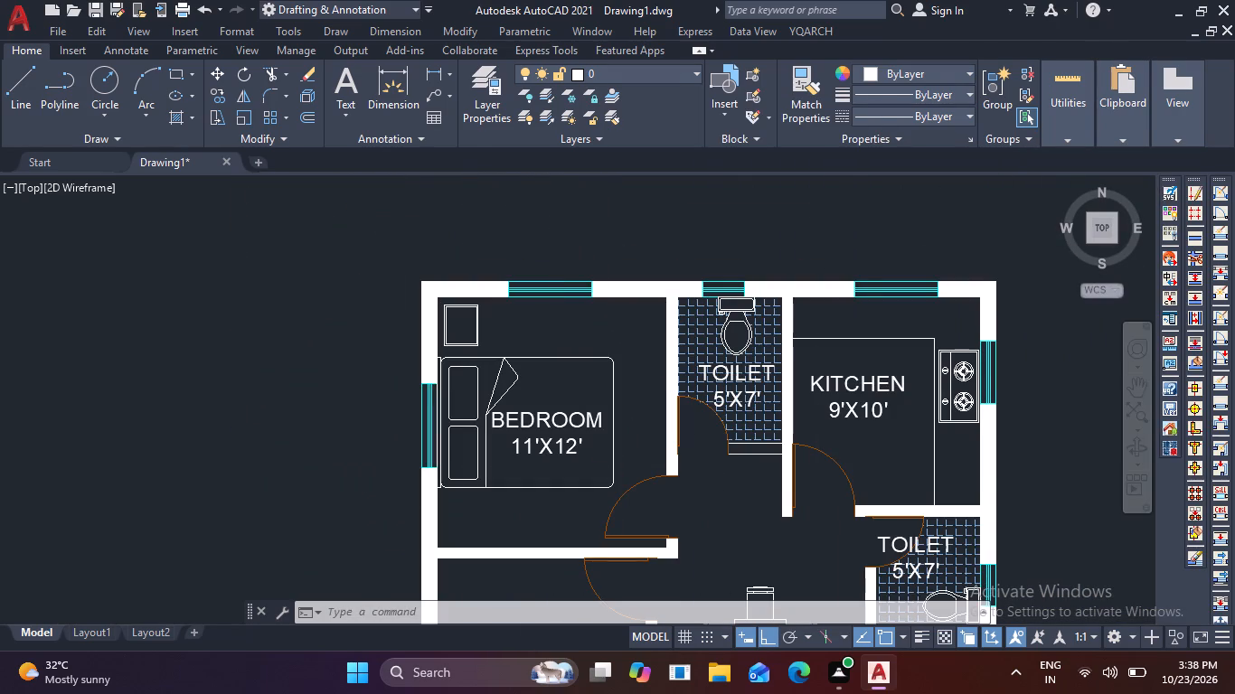
scroll(551, 230, "up", 1)
left_click(810, 295)
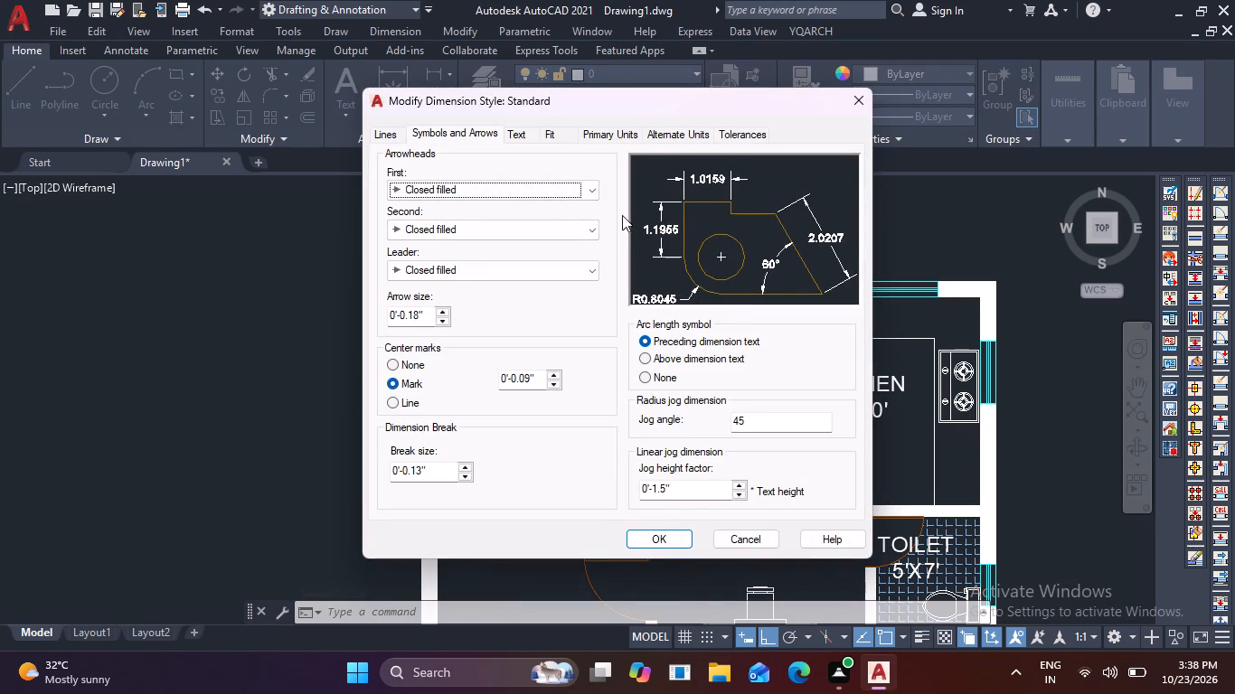
left_click(525, 136)
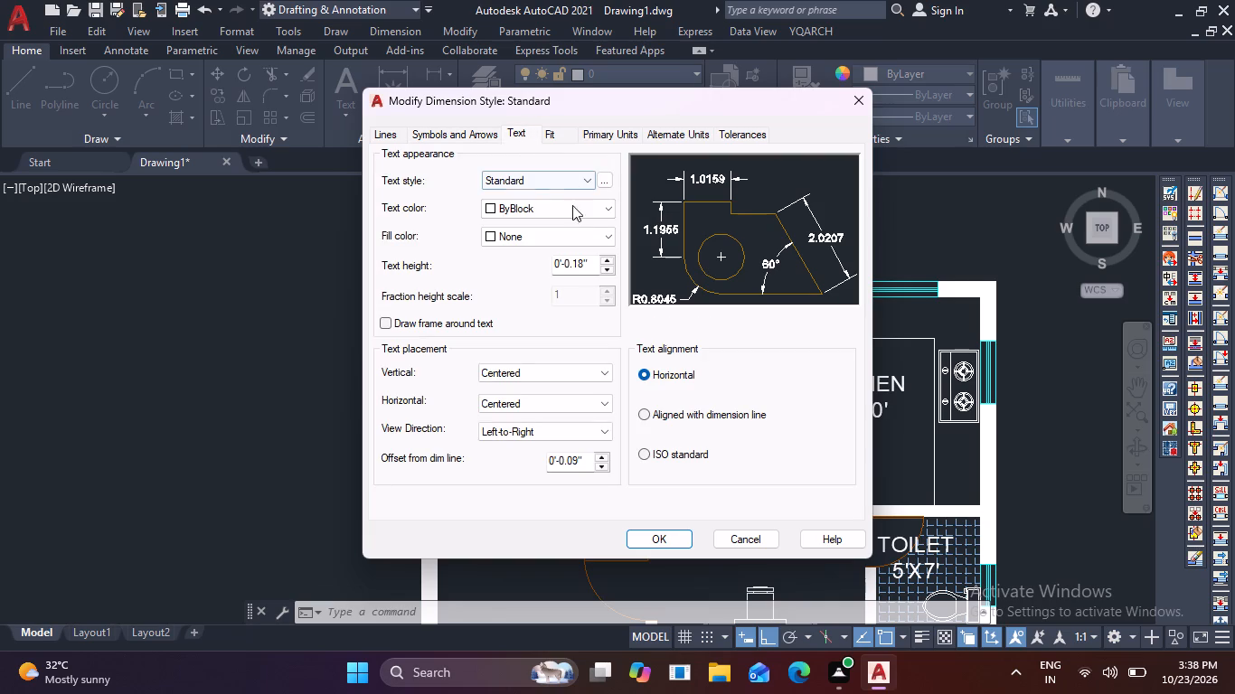
left_click(594, 267)
key("BackSpace")
key("BackSpace")
key("BackSpace")
key("BackSpace")
key("BackSpace")
key("BackSpace")
key("BackSpace")
key("BackSpace")
key("BackSpace")
key("BackSpace")
key("BackSpace")
key("BackSpace")
key("BackSpace")
key("BackSpace")
key("BackSpace")
key("BackSpace")
key("7")
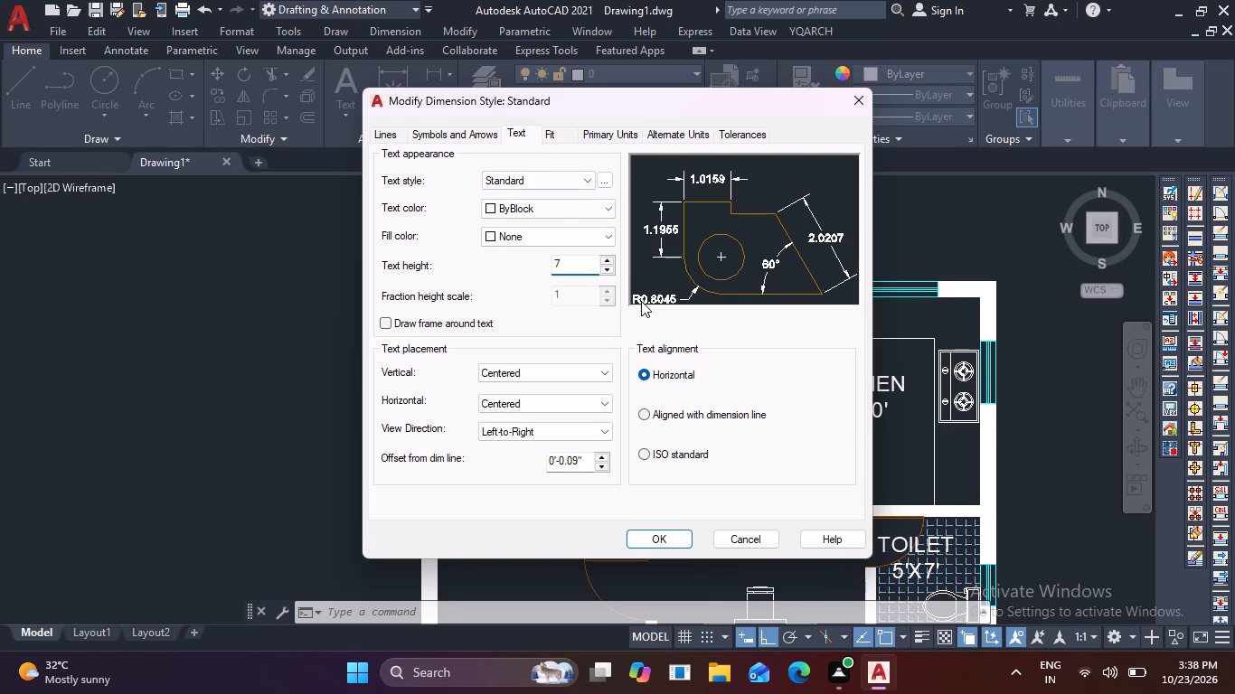
left_click(645, 420)
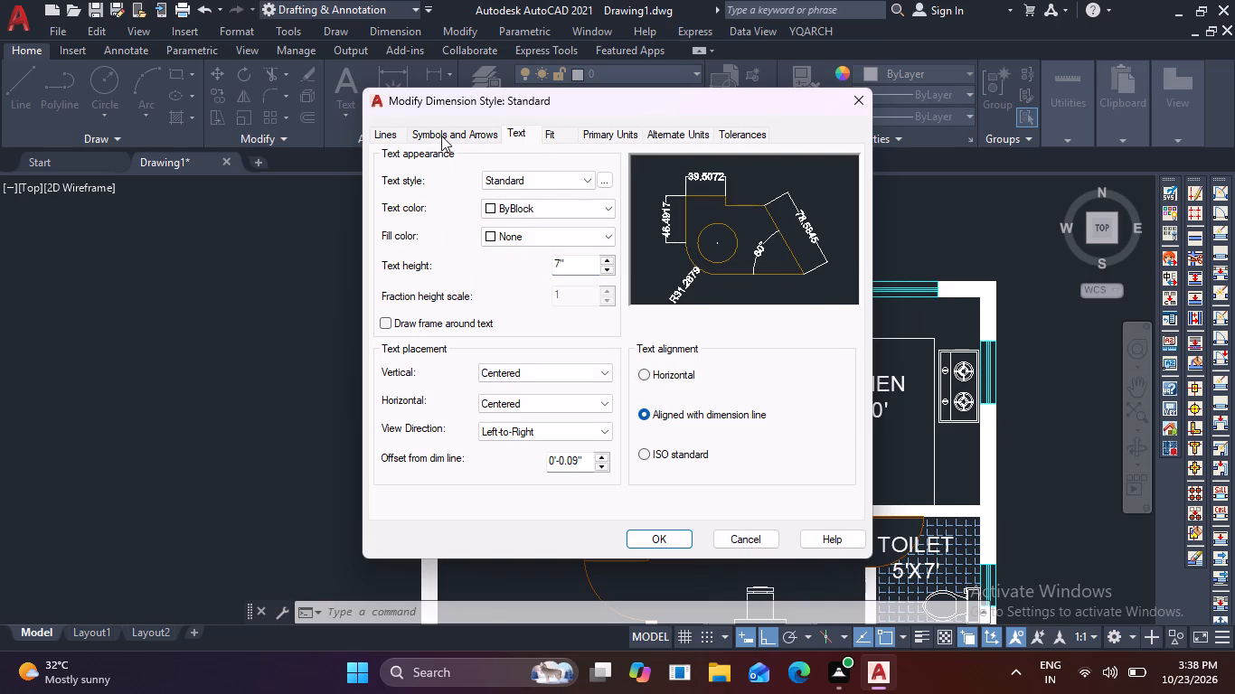
Set the Standard dimension style's arrow size to 4".
left_click(441, 136)
left_click(427, 317)
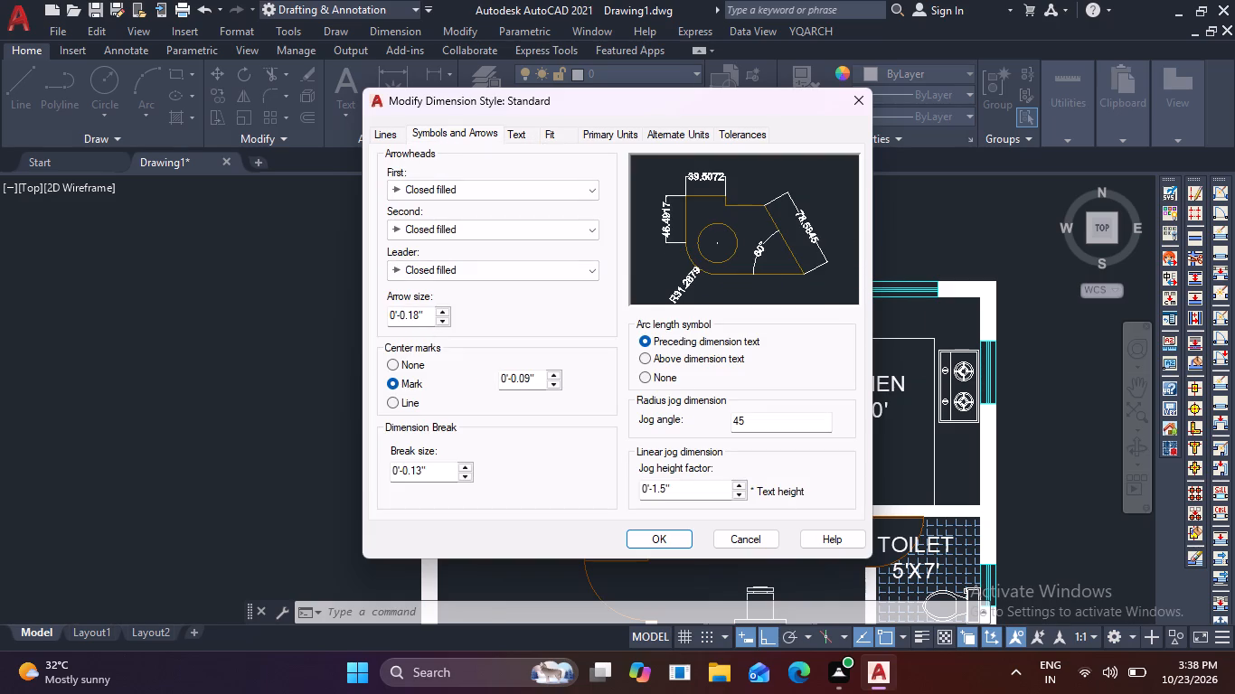
key("BackSpace")
key("BackSpace")
key("BackSpace")
key("BackSpace")
key("BackSpace")
key("BackSpace")
key("BackSpace")
key("BackSpace")
key("BackSpace")
key("BackSpace")
key("BackSpace")
key("BackSpace")
key("BackSpace")
key("BackSpace")
key("BackSpace")
key("BackSpace")
key("BackSpace")
key("4")
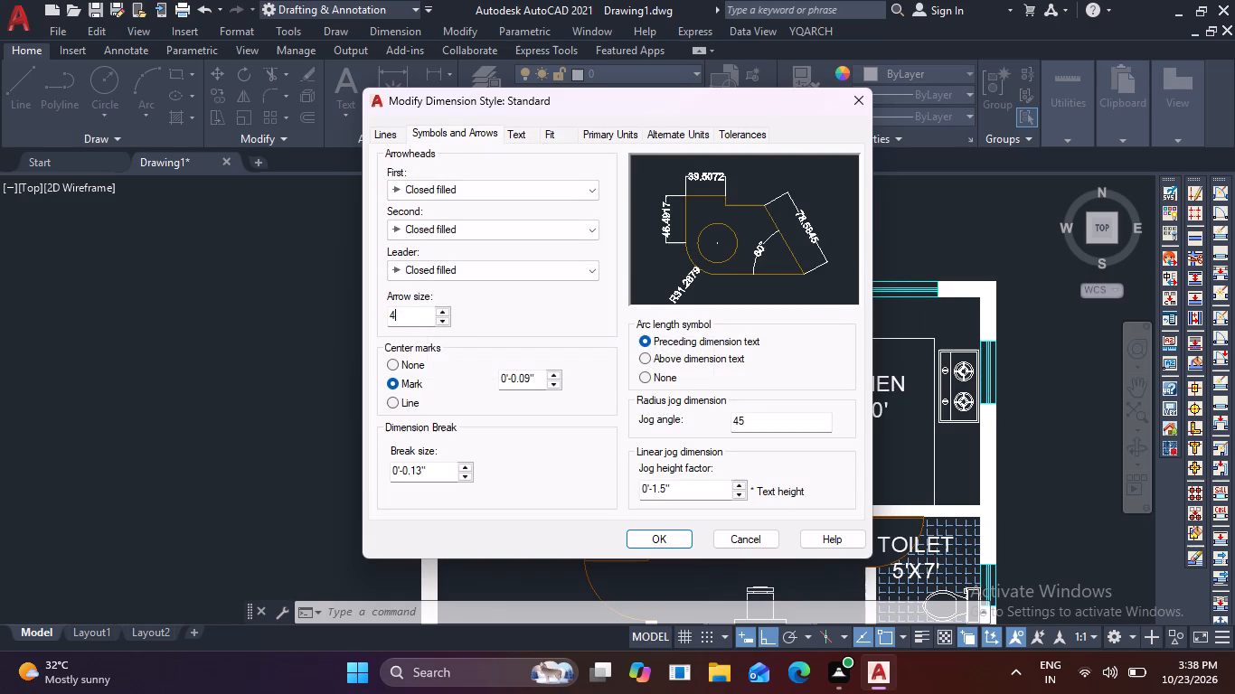
Turn on fixed length extension lines for the Standard dimension style.
left_click(392, 141)
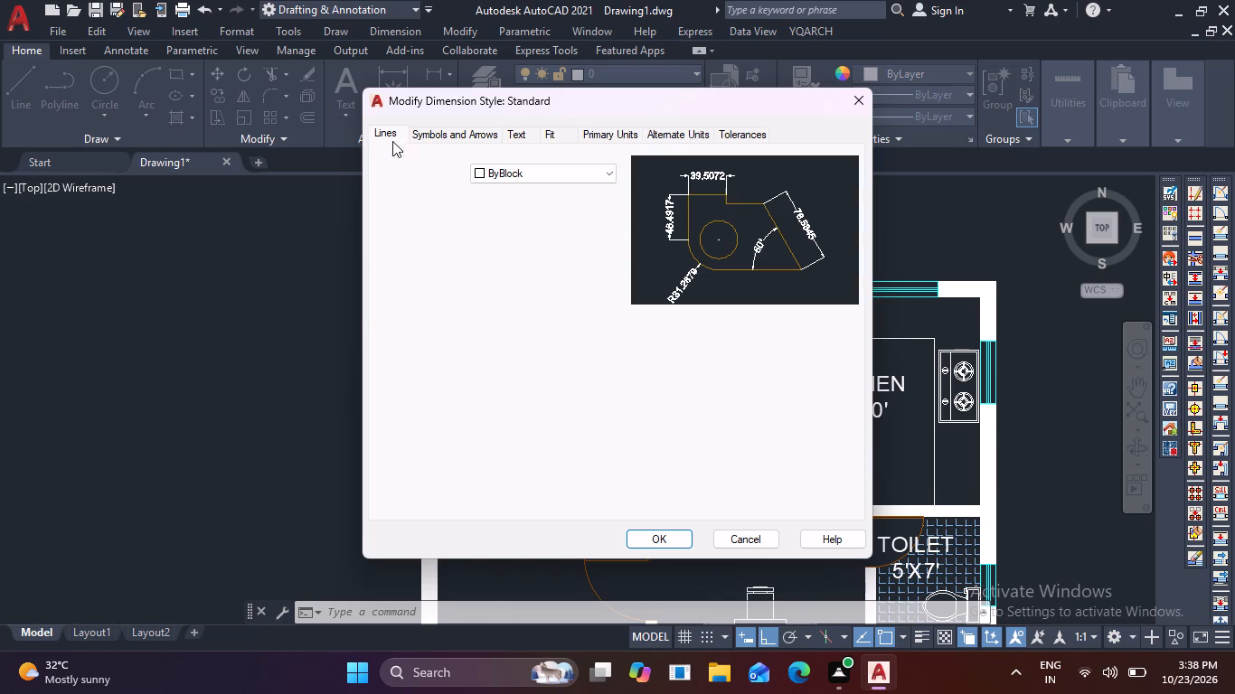
left_click(646, 414)
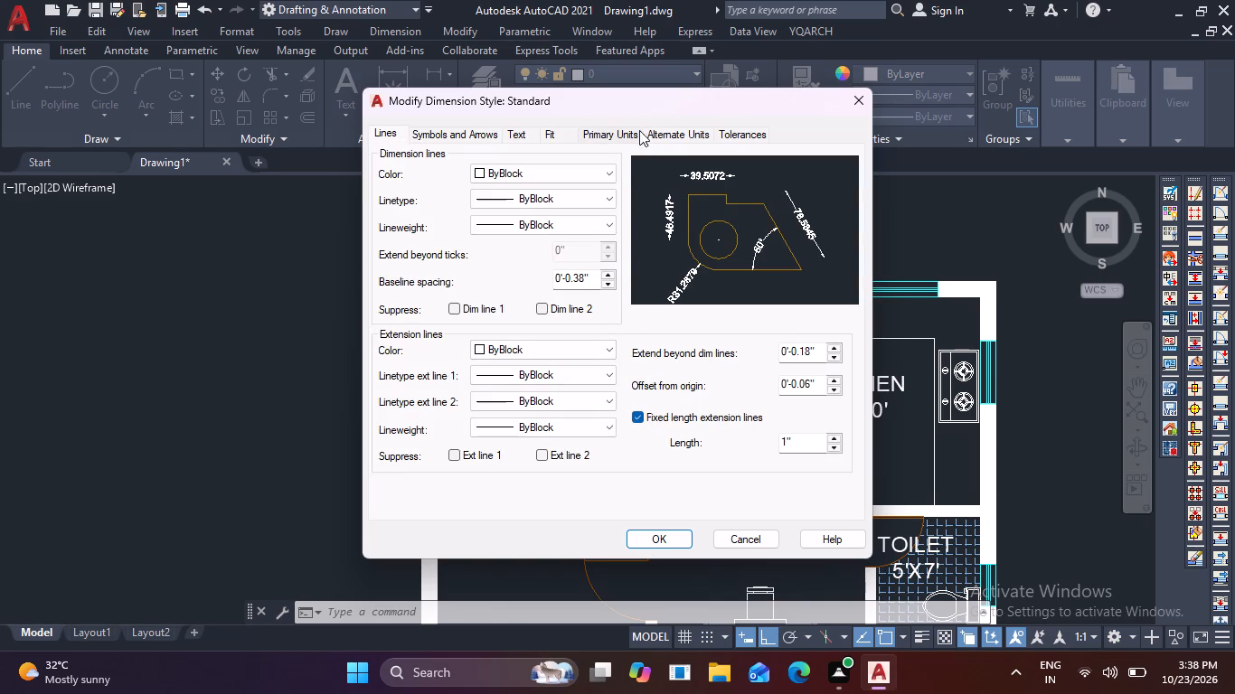
Set the dimension style's primary units to Engineering format with whole-inch precision and apply the style changes.
left_click(640, 123)
left_click(630, 127)
left_click(580, 176)
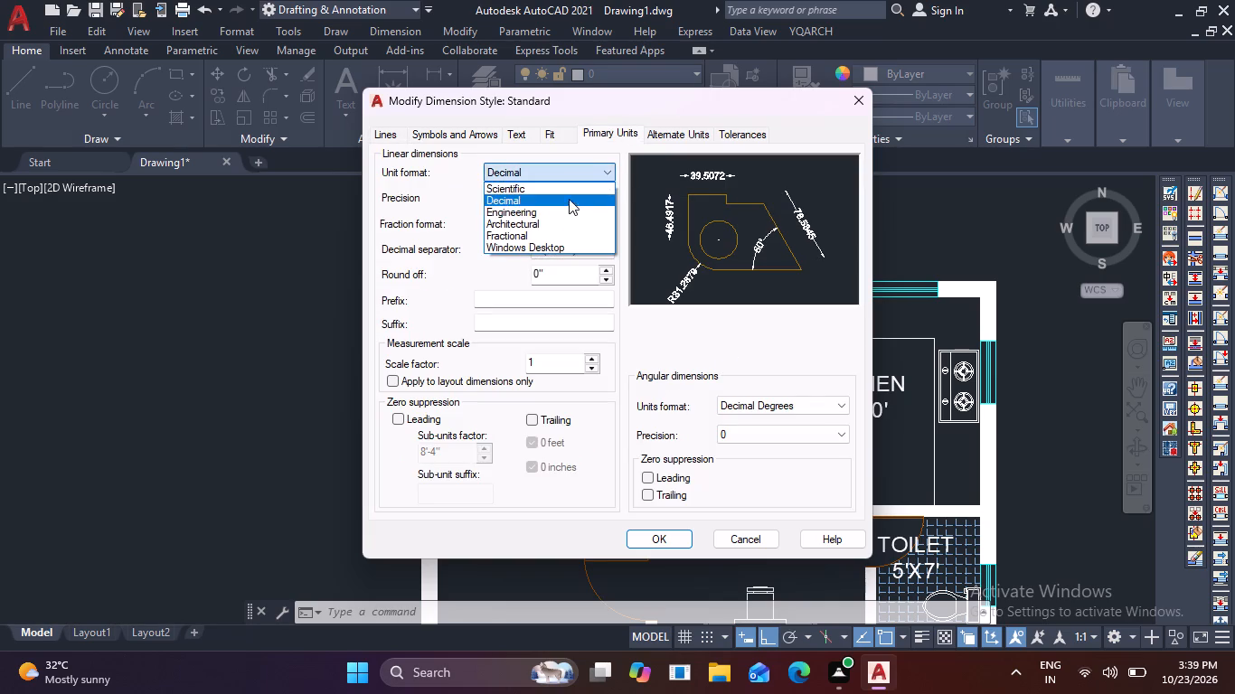
left_click(565, 211)
left_click(580, 197)
left_click(569, 216)
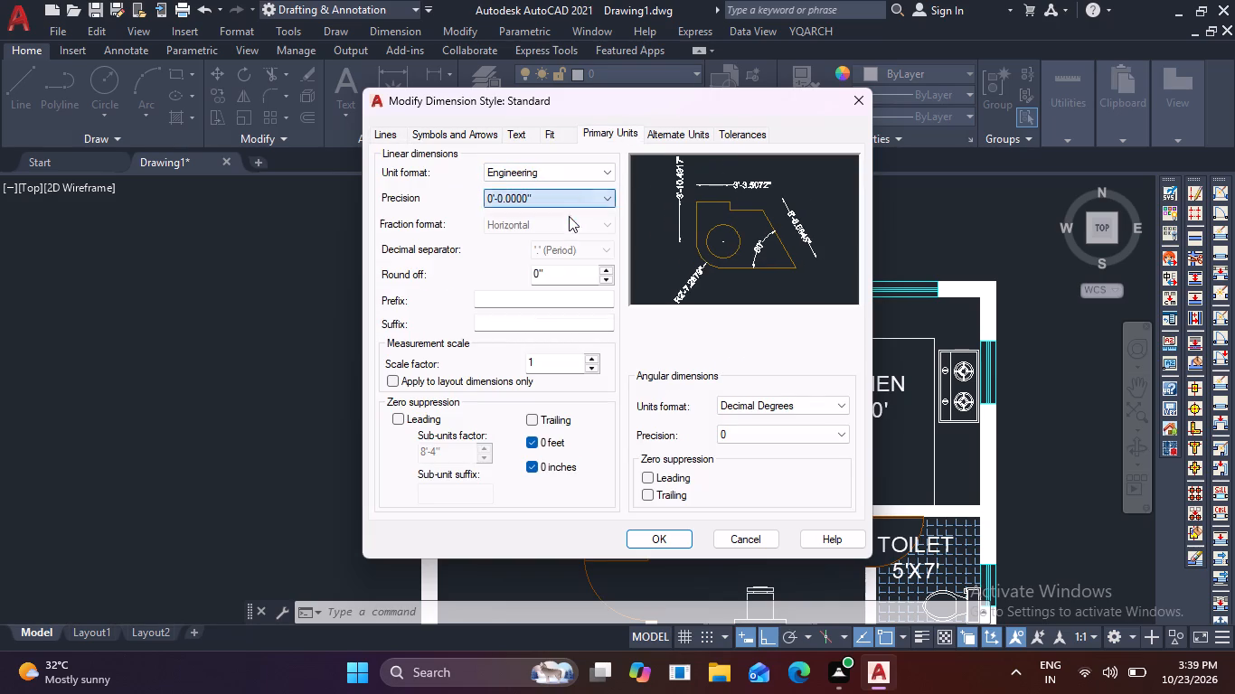
left_click(658, 539)
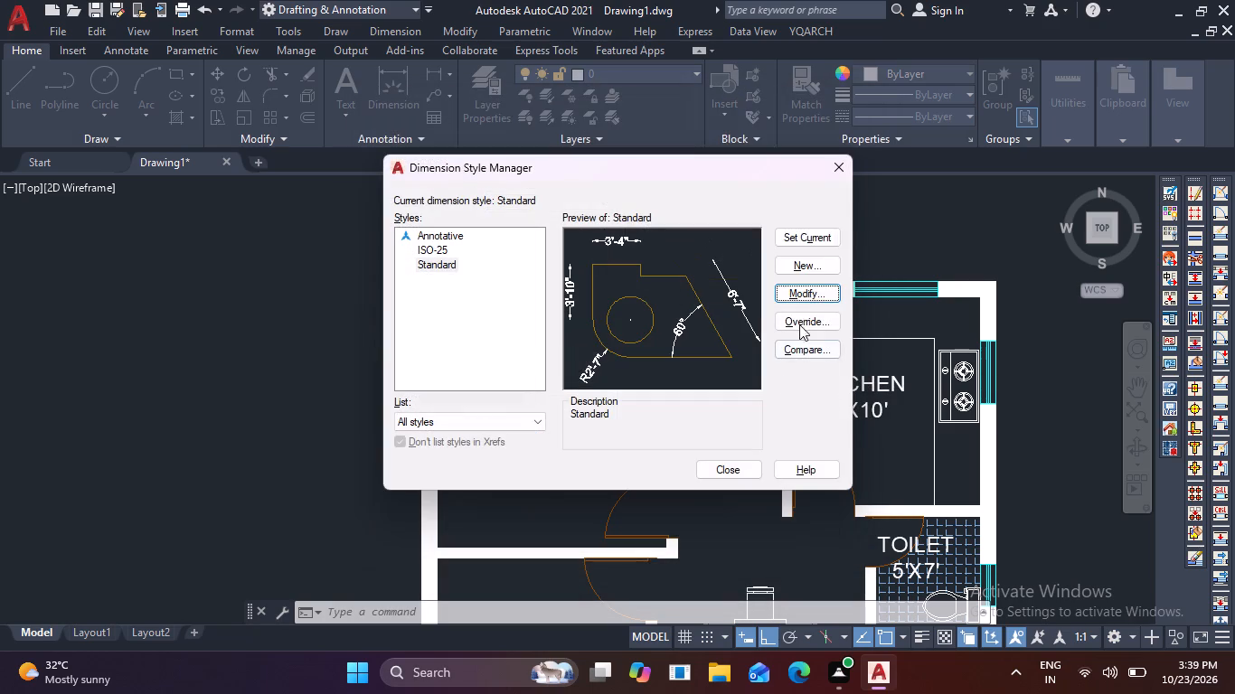
Make the Standard dimension style current and close the style manager.
left_click(822, 235)
left_click(729, 461)
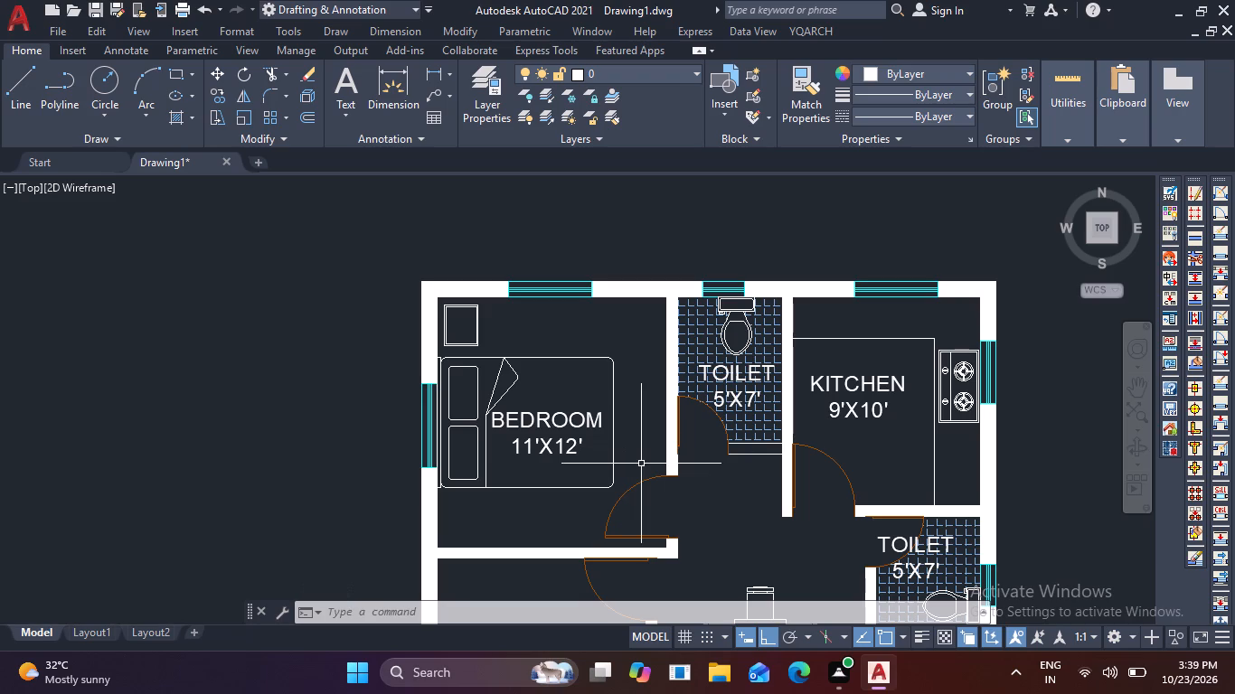
Add a linear dimension for the house's overall width, placed just above the outer wall behind the bedroom, toilet and kitchen.
type("DLI")
key("space")
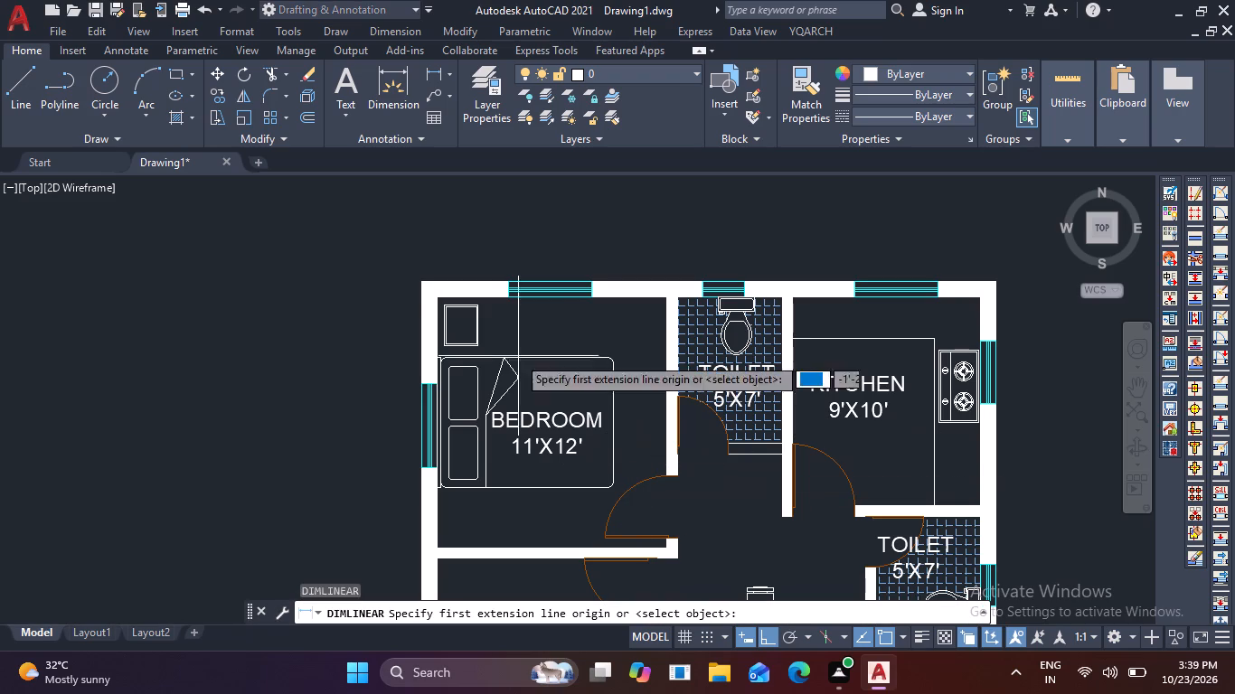
left_click(418, 277)
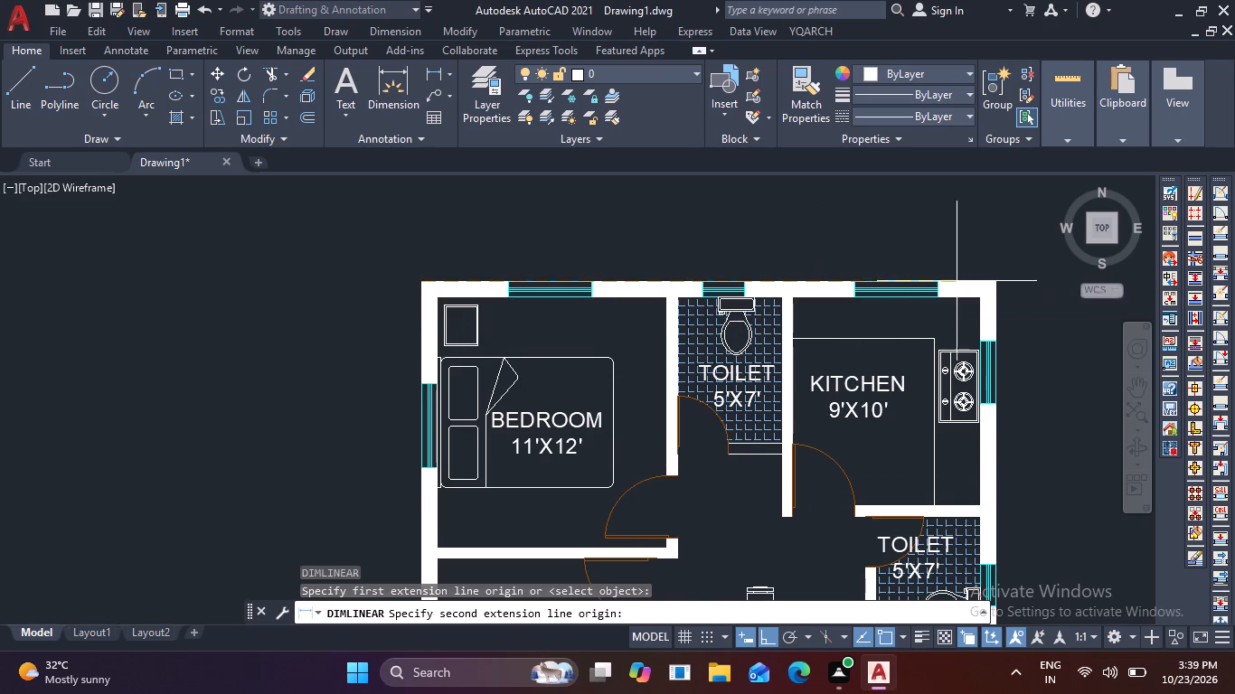
left_click(995, 283)
left_click(995, 255)
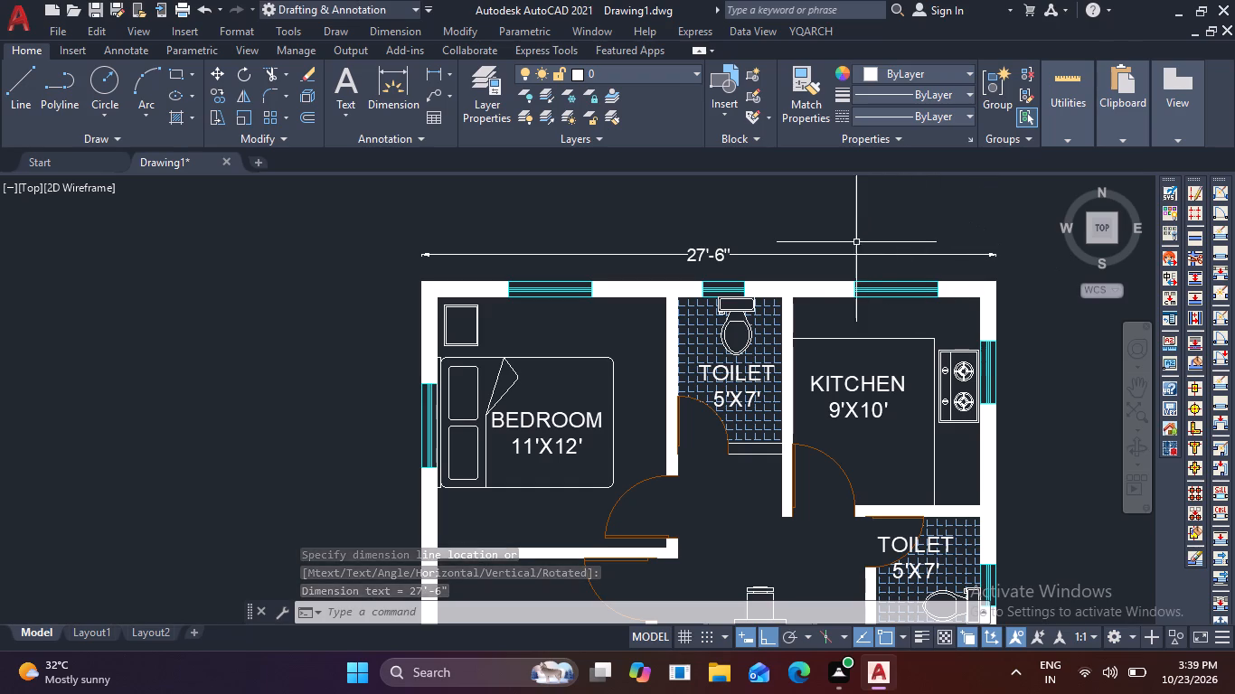
Add a vertical linear dimension along the outer left wall, from the top bedroom corner to the living room's bottom corner.
key("space")
scroll(701, 315, "down", 1)
middle_click_drag(639, 390, 677, 322)
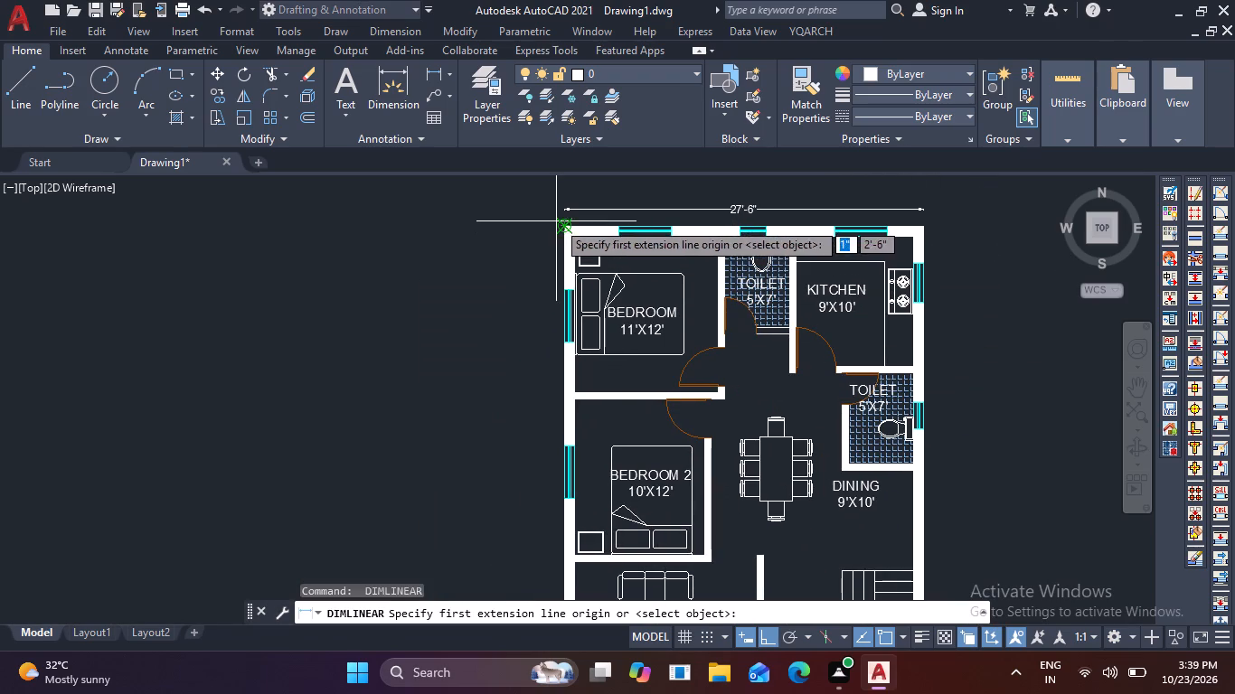
left_click(563, 225)
scroll(497, 380, "down", 2)
middle_click_drag(496, 390, 492, 286)
scroll(533, 383, "up", 2)
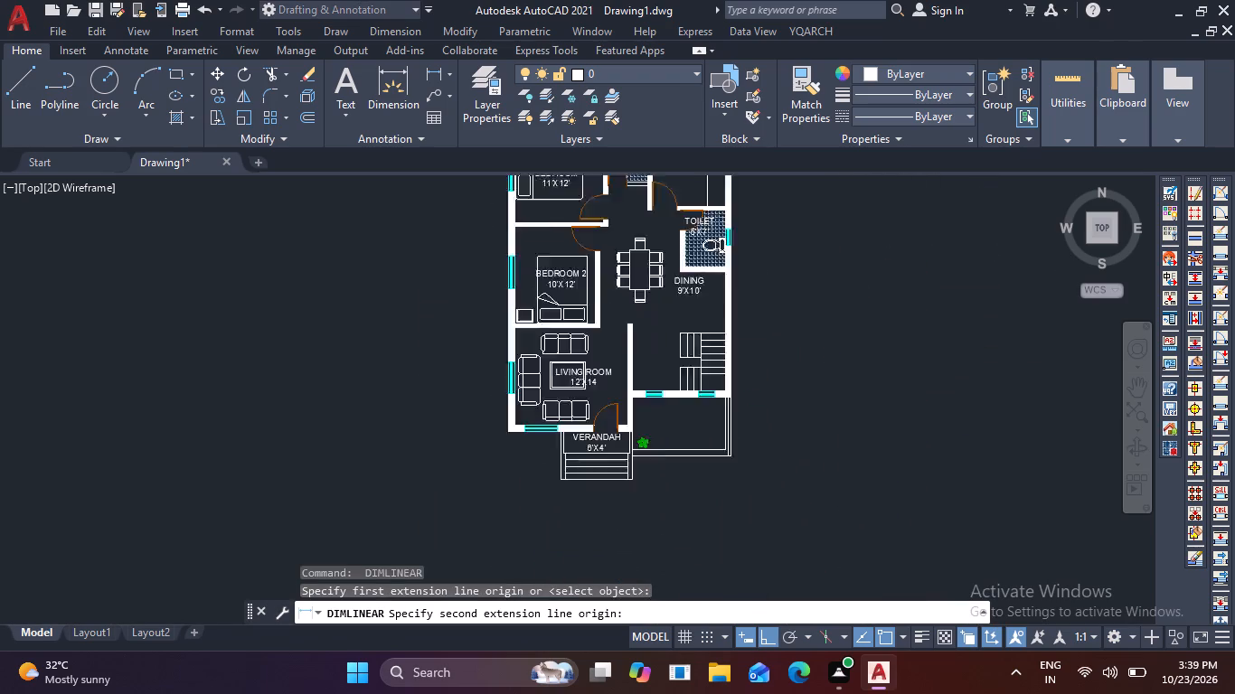
scroll(522, 387, "up", 1)
left_click(487, 498)
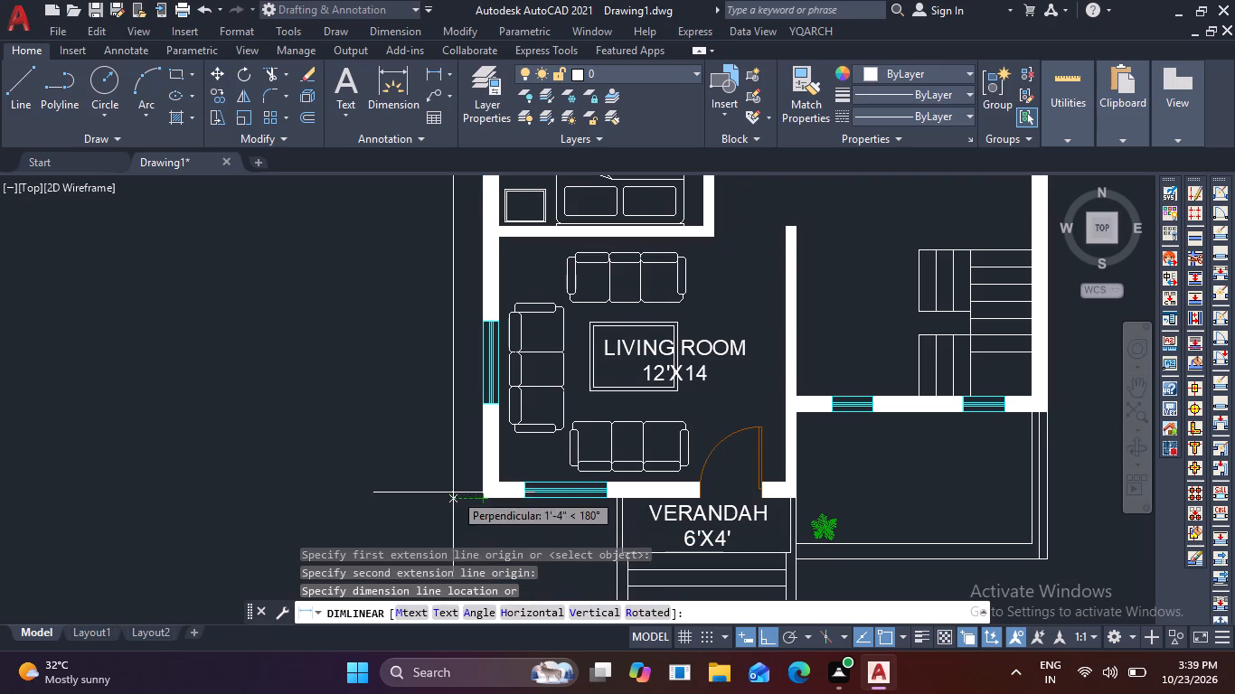
left_click(453, 492)
middle_click_drag(410, 348, 378, 546)
scroll(415, 399, "down", 1)
scroll(391, 436, "up", 2)
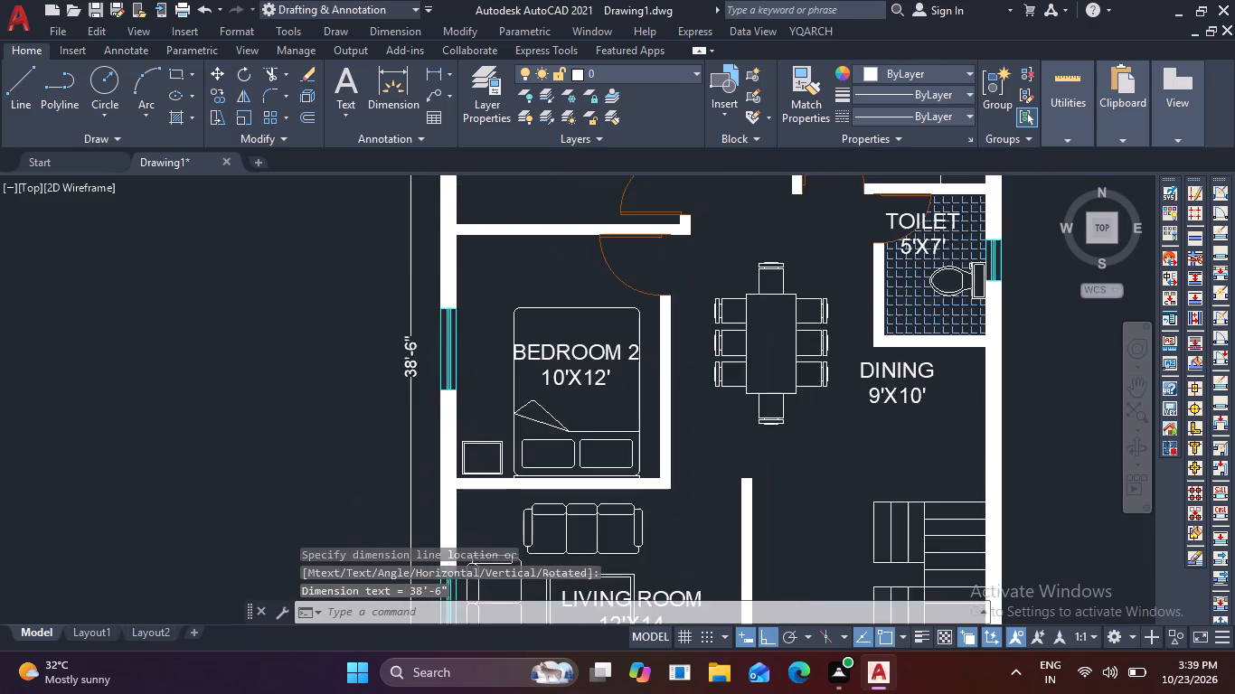
scroll(391, 436, "down", 3)
middle_click_drag(748, 424, 797, 335)
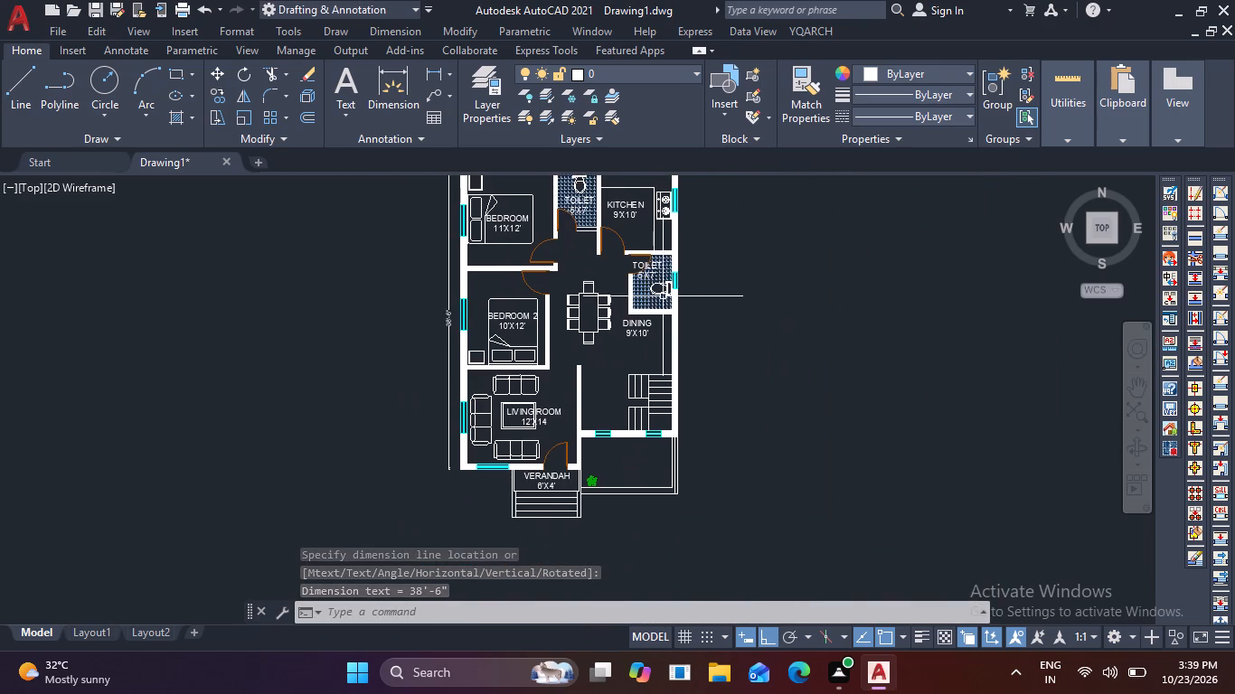
key("Escape")
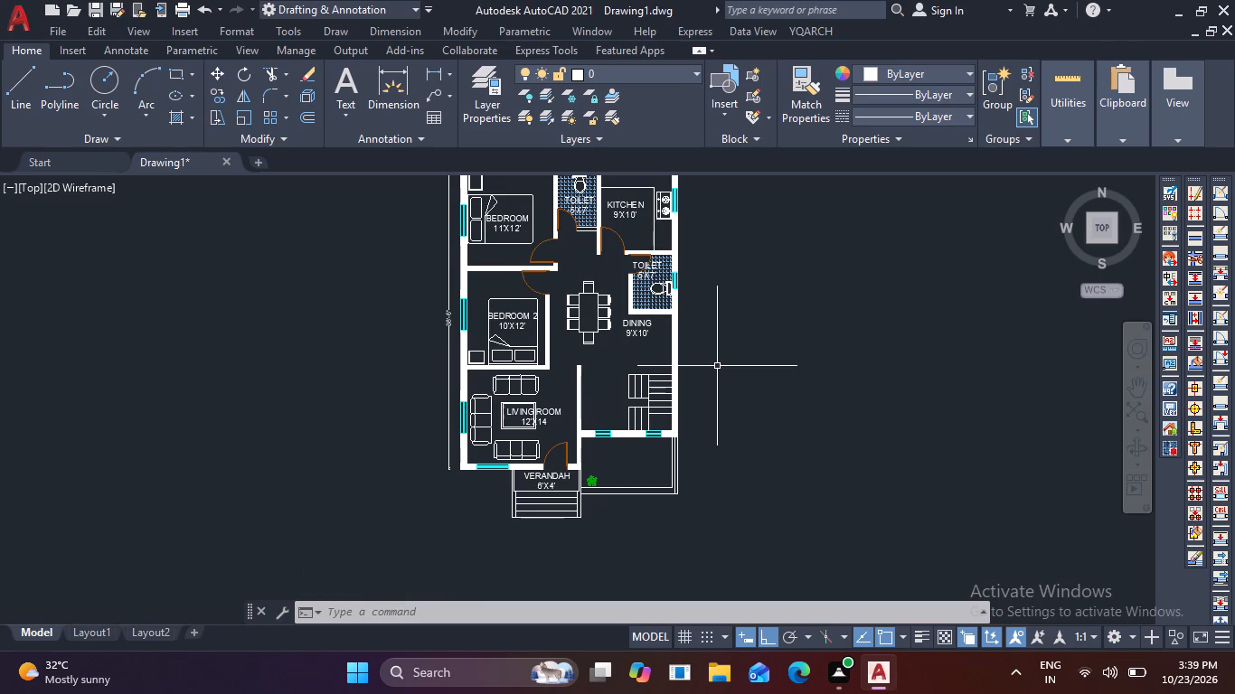
Copy the entire floor plan with its dimensions about 33' horizontally to the right, using the top-left outer corner as base point.
middle_click_drag(773, 341, 773, 376)
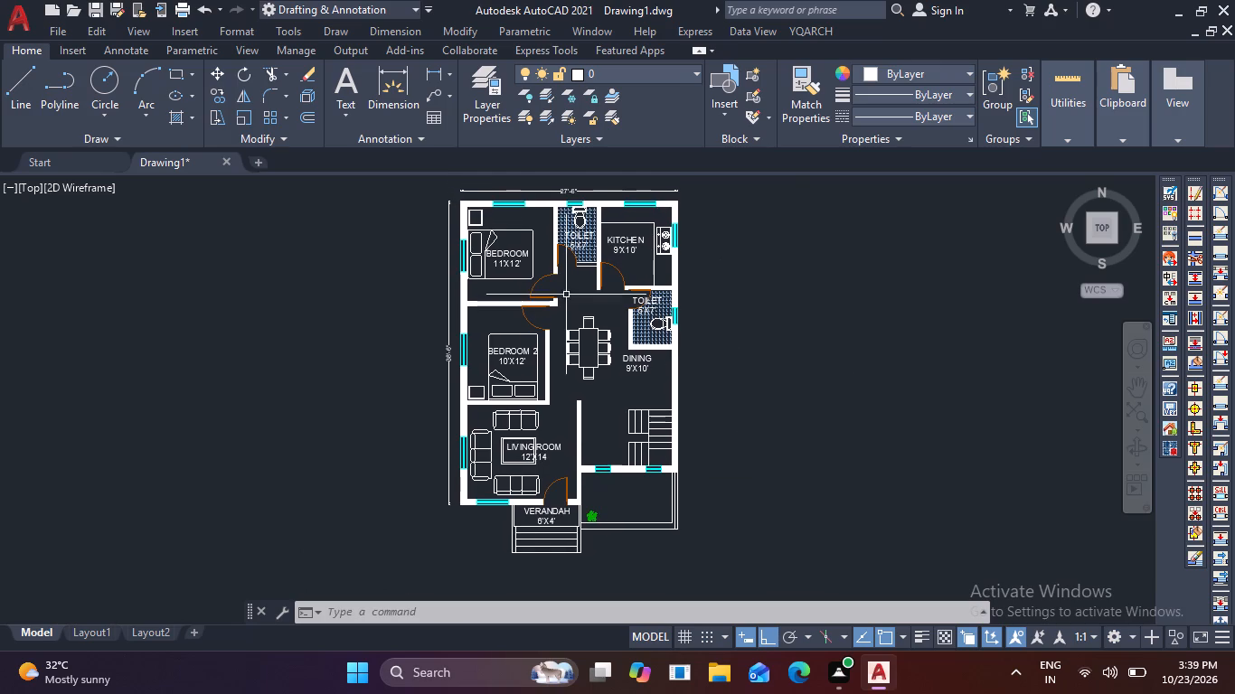
scroll(564, 295, "down", 1)
left_click(446, 199)
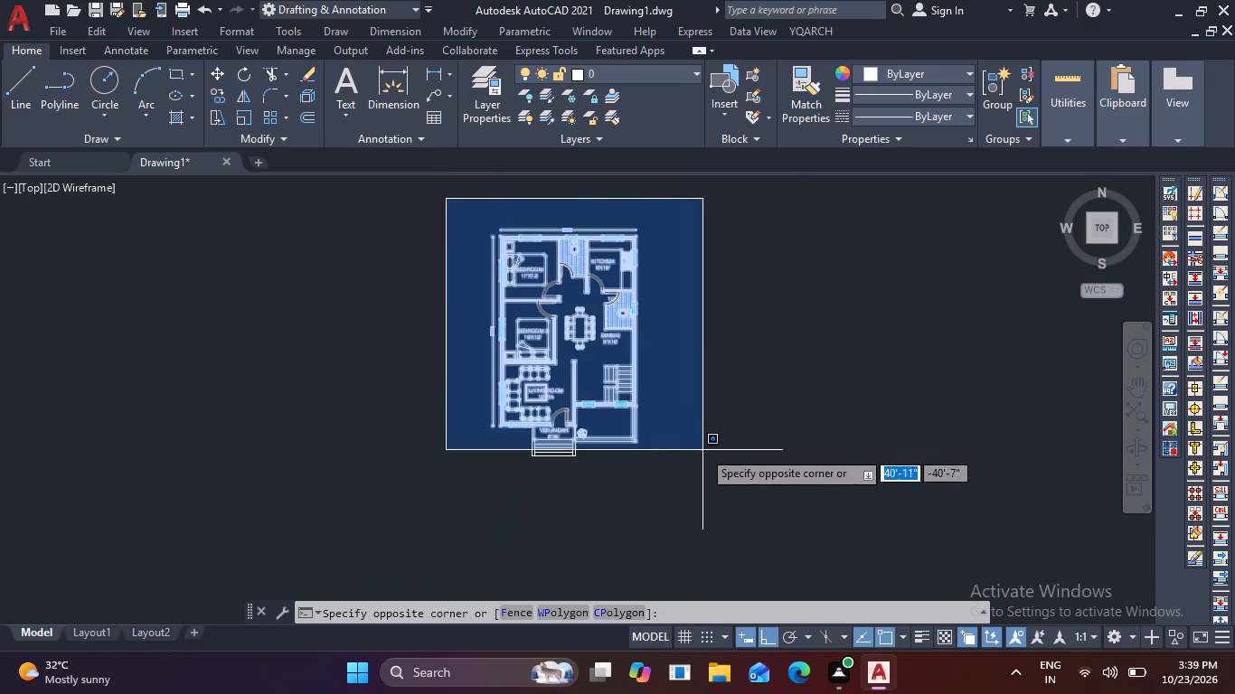
left_click(713, 484)
type("CO")
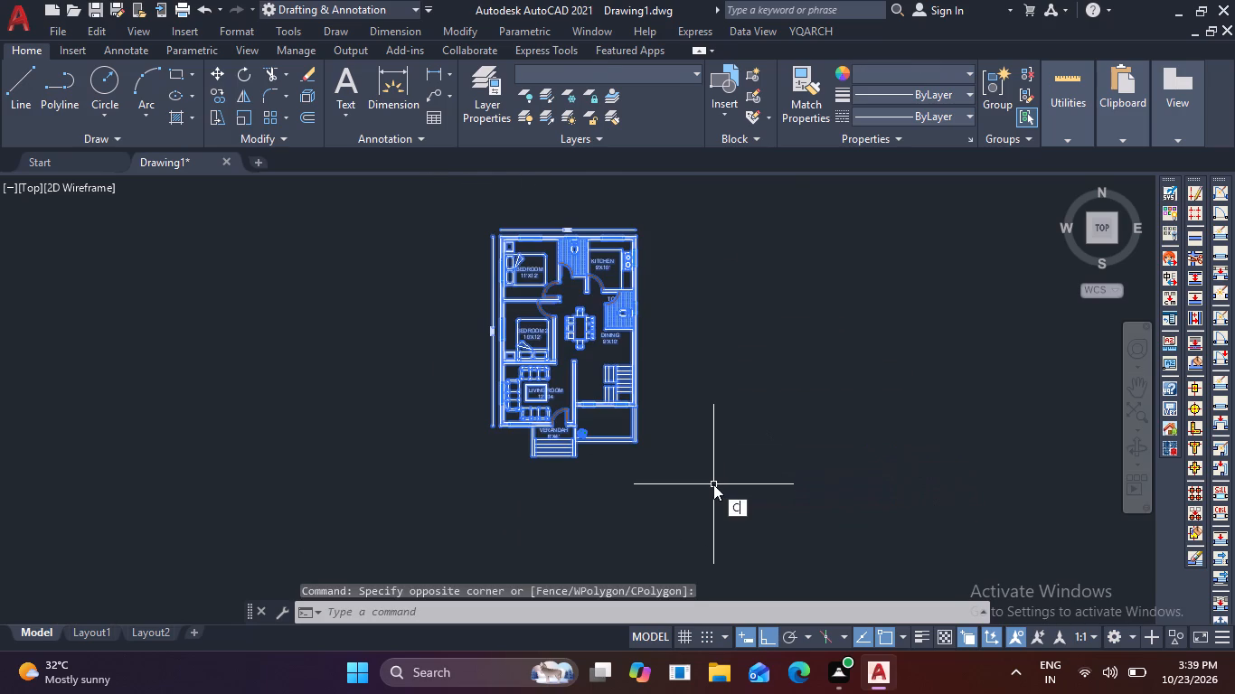
key("space")
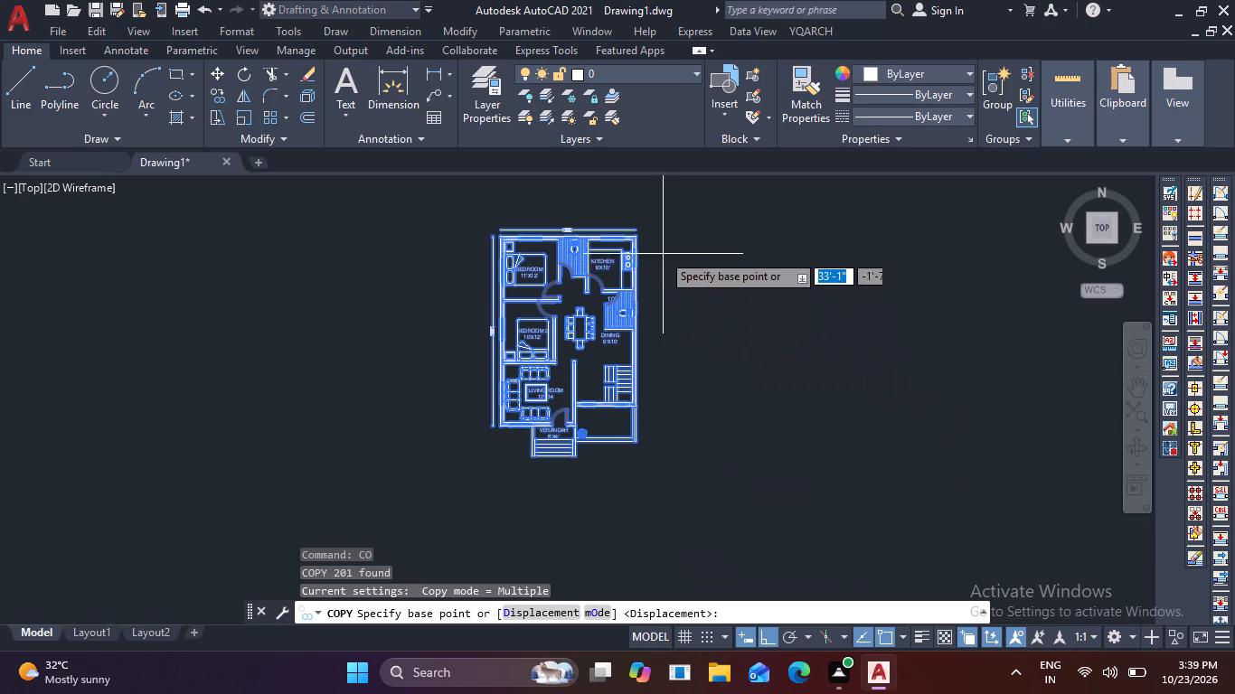
scroll(636, 233, "up", 2)
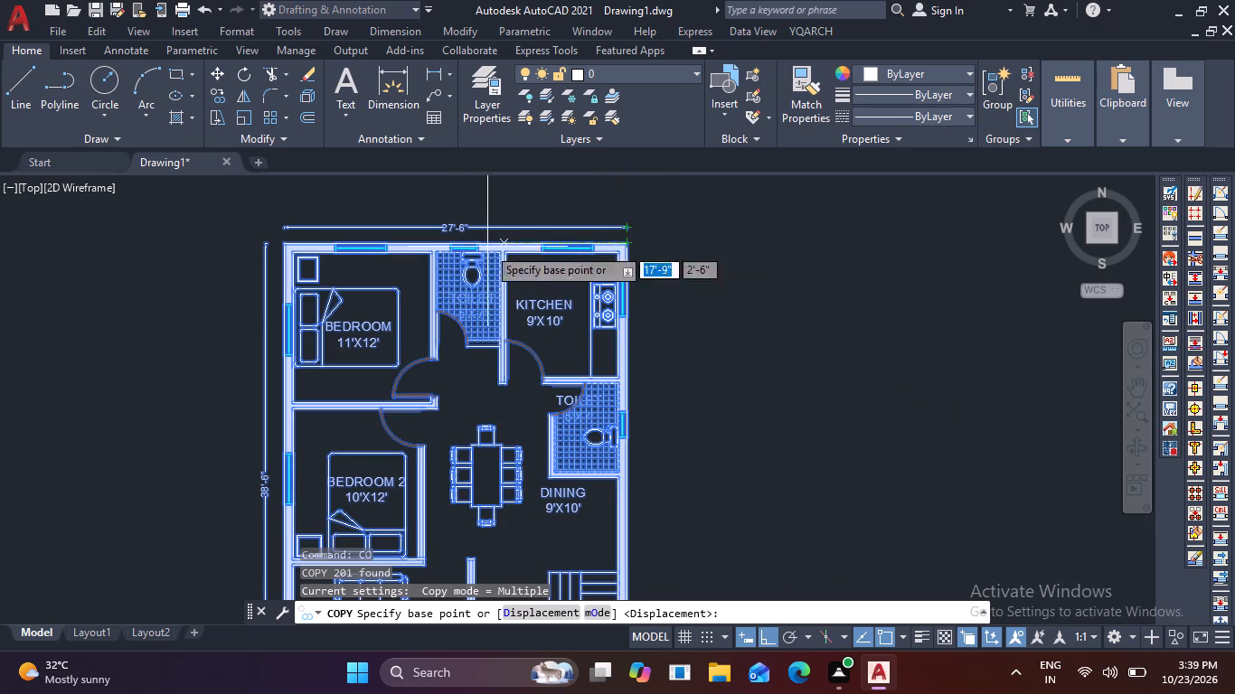
left_click(282, 243)
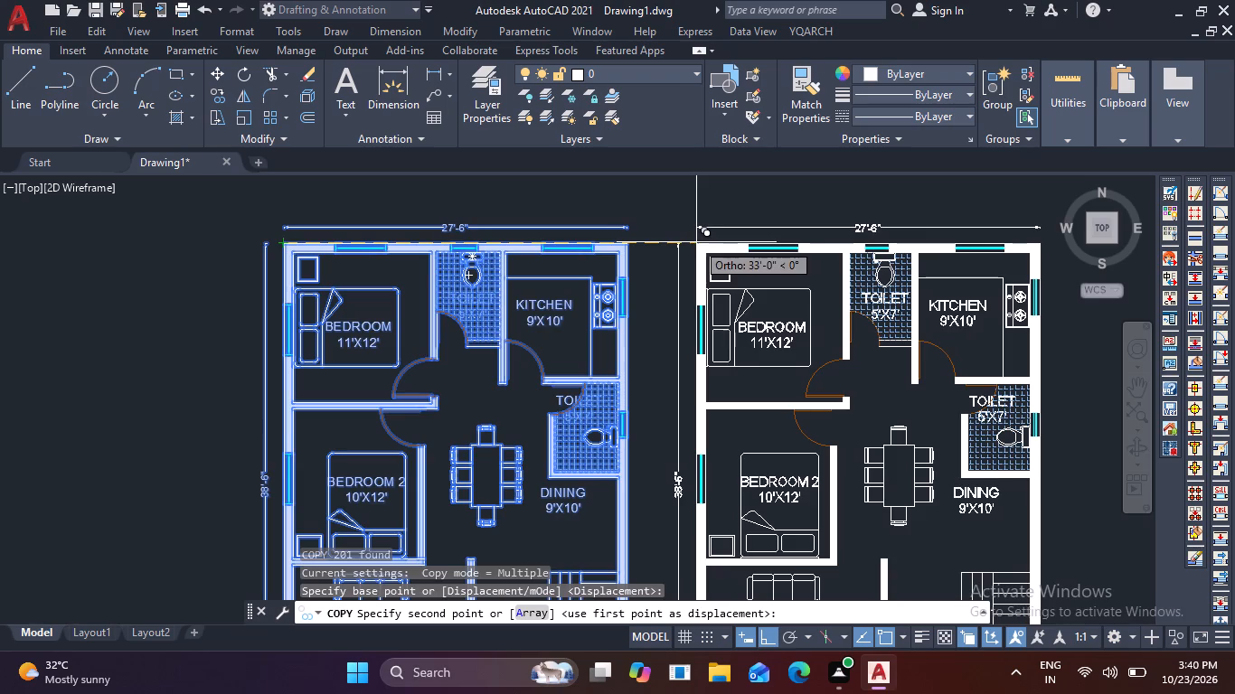
left_click(696, 242)
key("Escape")
Delete the boundary wall lines beside the verandah in the copied floor plan.
scroll(775, 323, "down", 2)
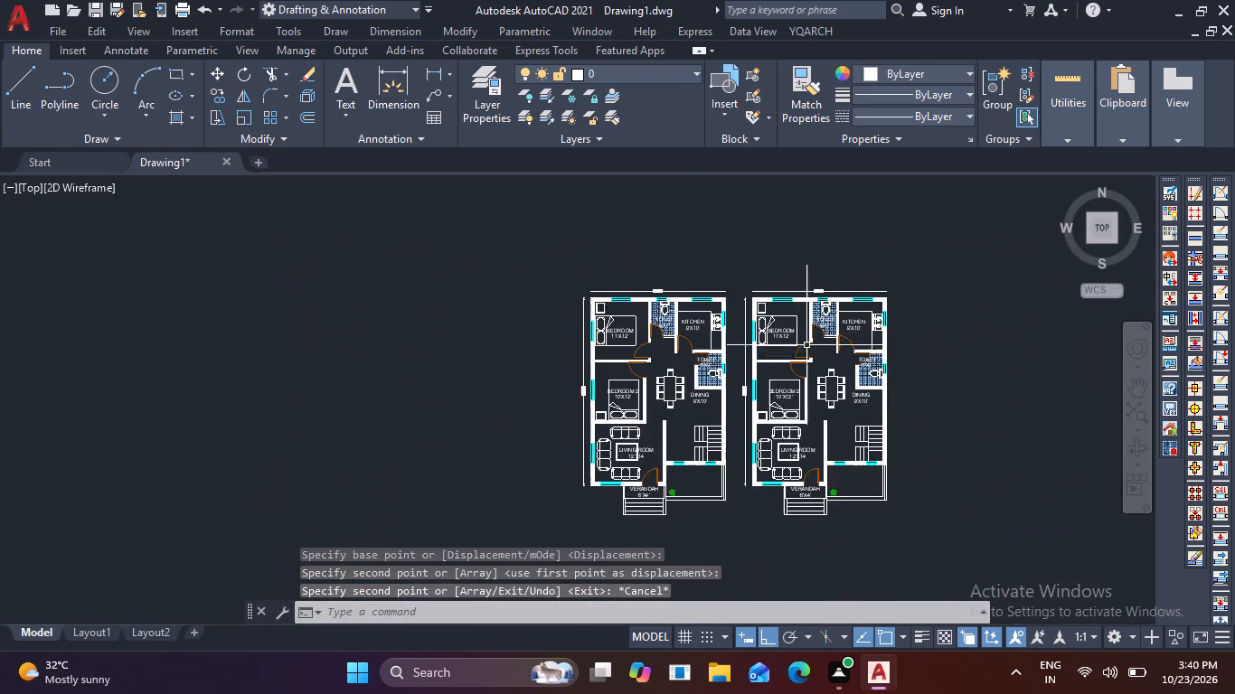
middle_click_drag(853, 420, 798, 324)
scroll(827, 398, "up", 2)
left_click_drag(872, 443, 863, 439)
left_click(810, 370)
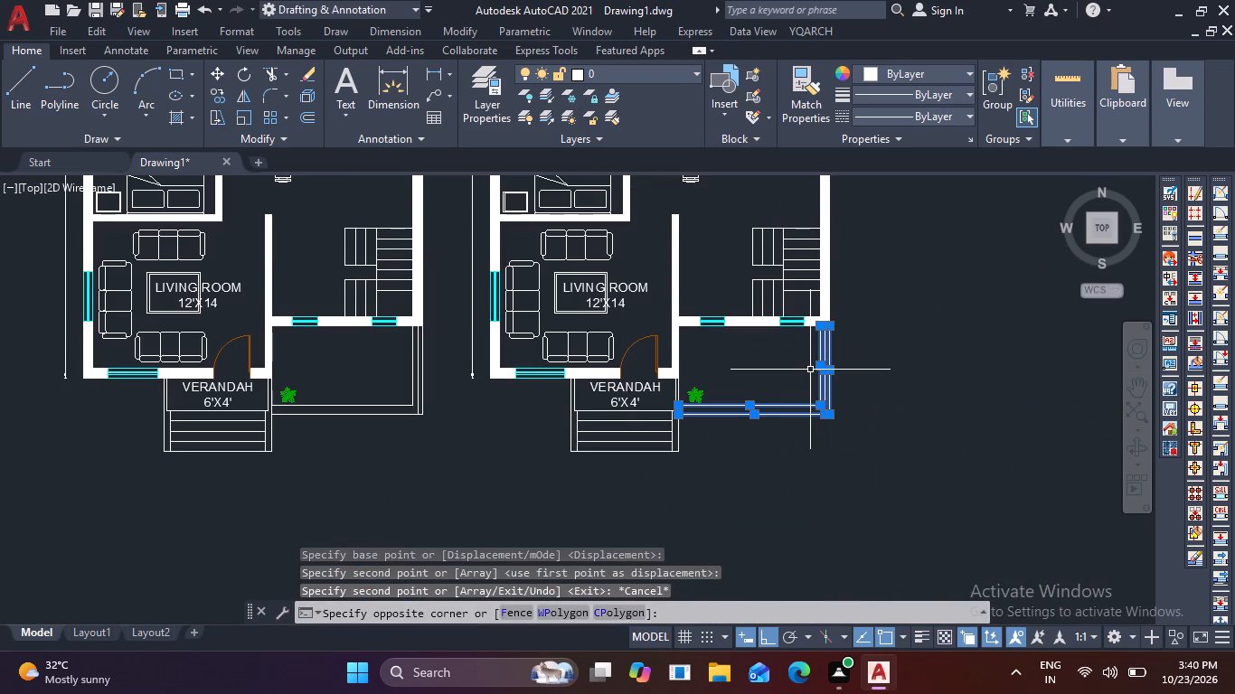
key("Delete")
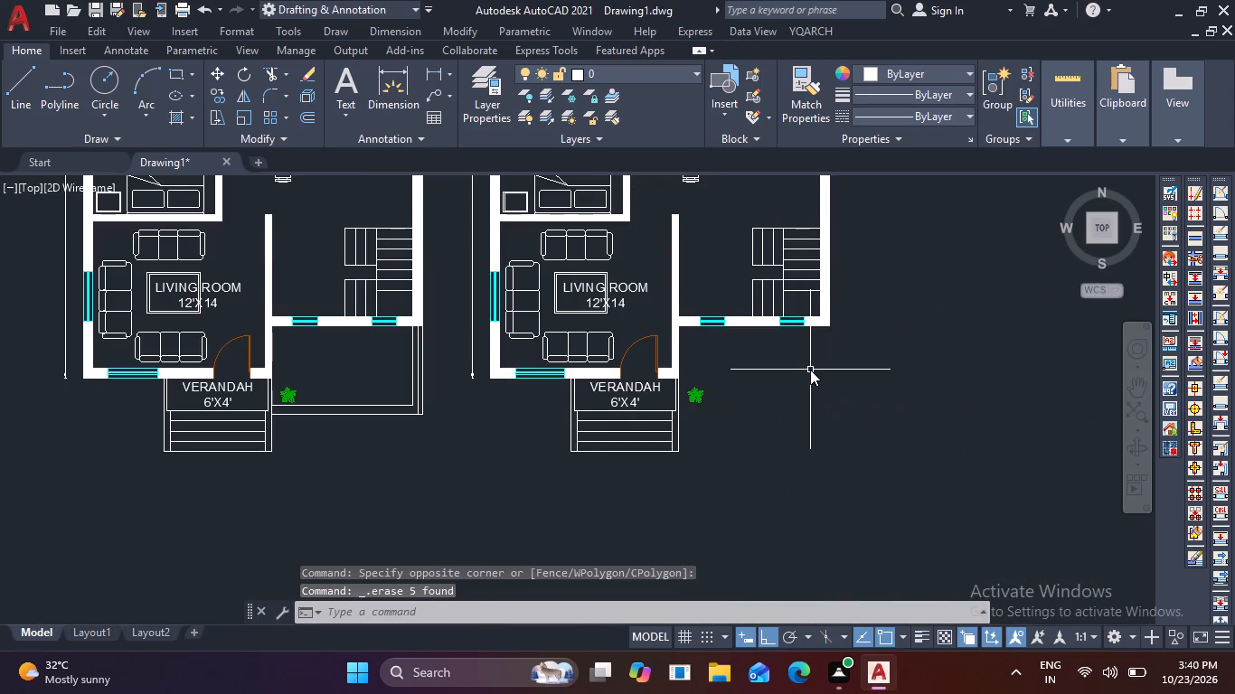
Delete the tree beside the verandah in the copied floor plan.
scroll(740, 383, "up", 2)
left_click(601, 427)
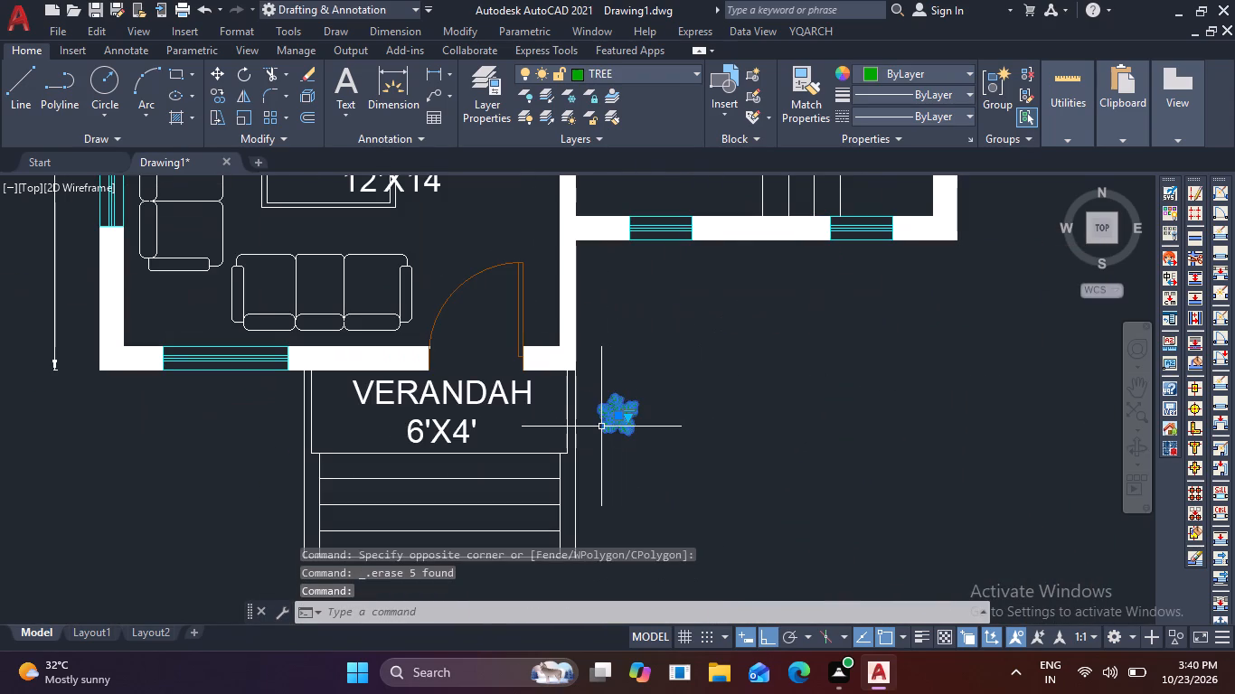
key("Delete")
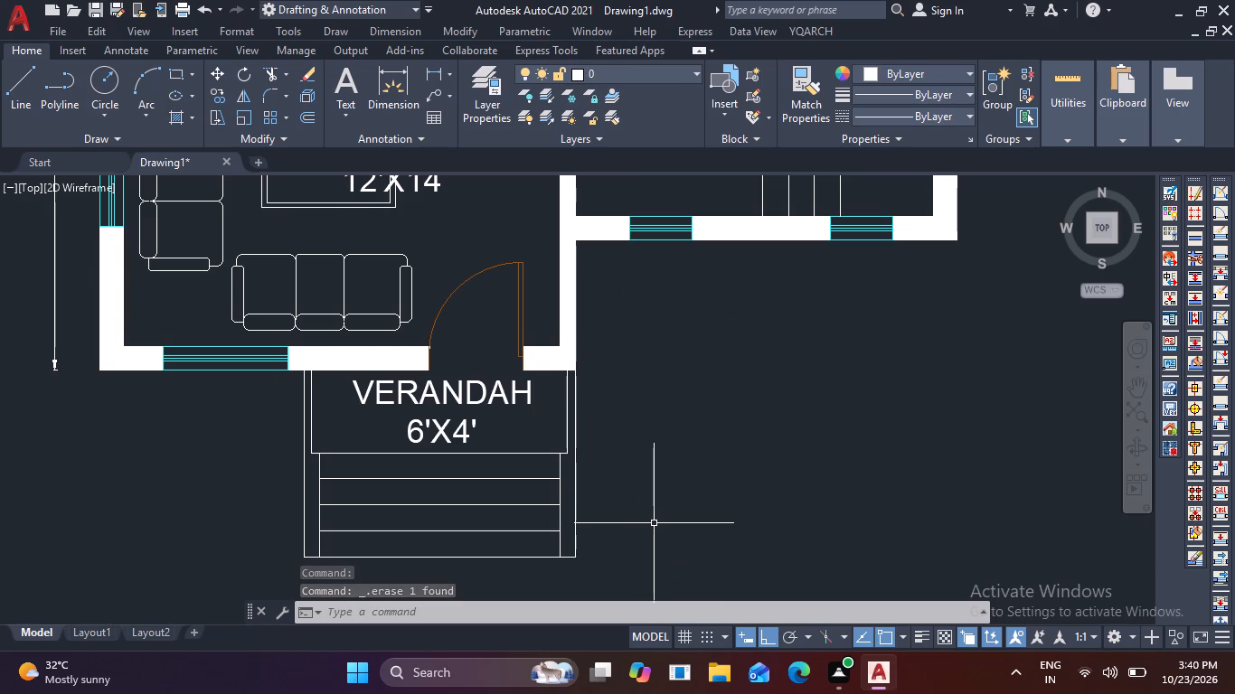
Extend the front edge line of the copied plan's verandah to meet both outer side lines.
type("TR")
key("space")
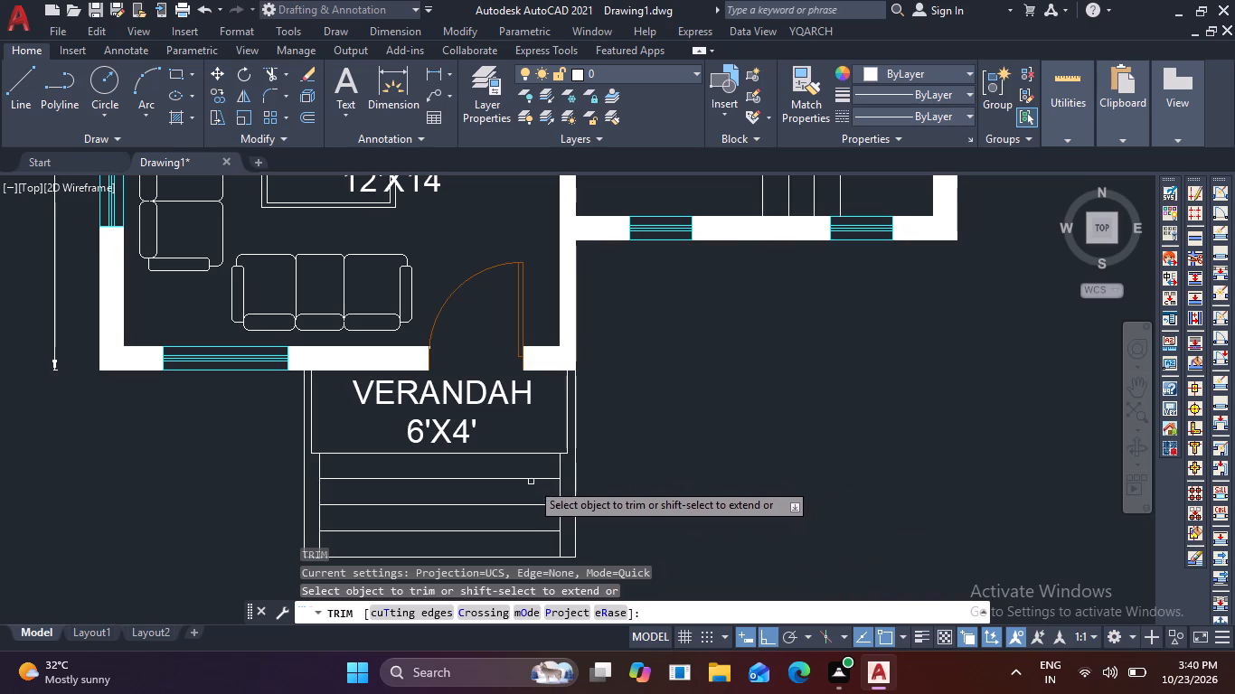
scroll(550, 451, "up", 2, "shift")
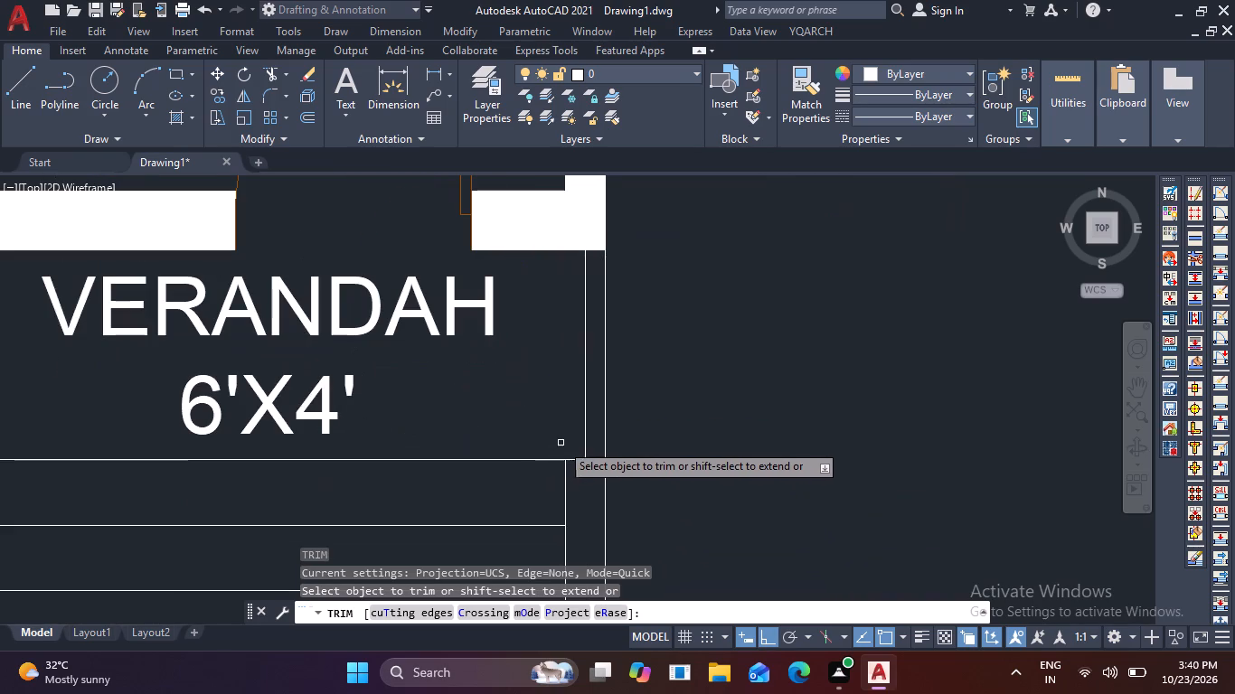
left_click(577, 459, "shift")
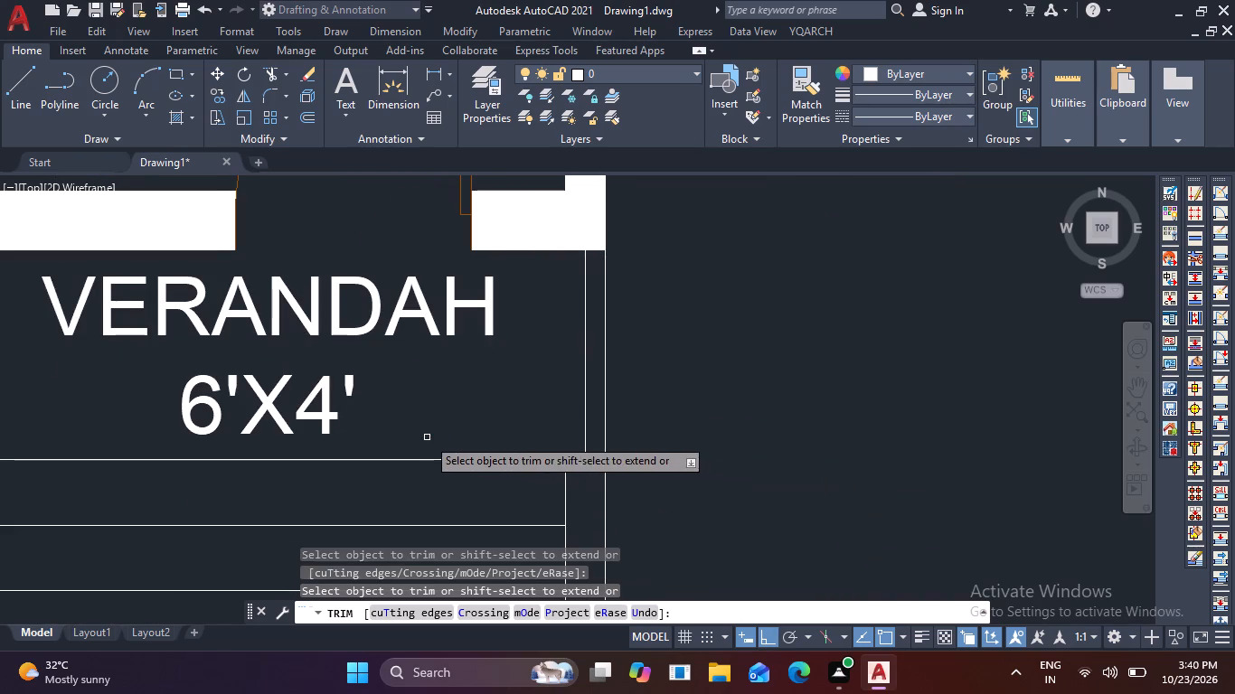
middle_click_drag(443, 437, 797, 425)
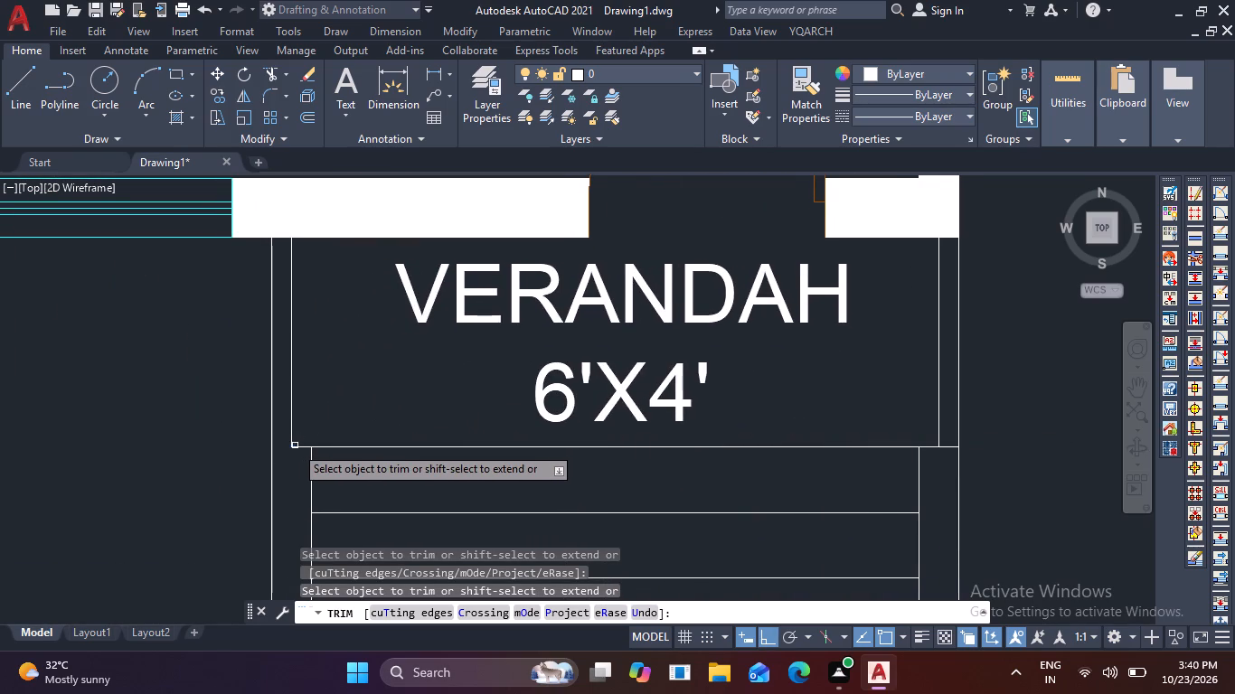
left_click(290, 446, "shift")
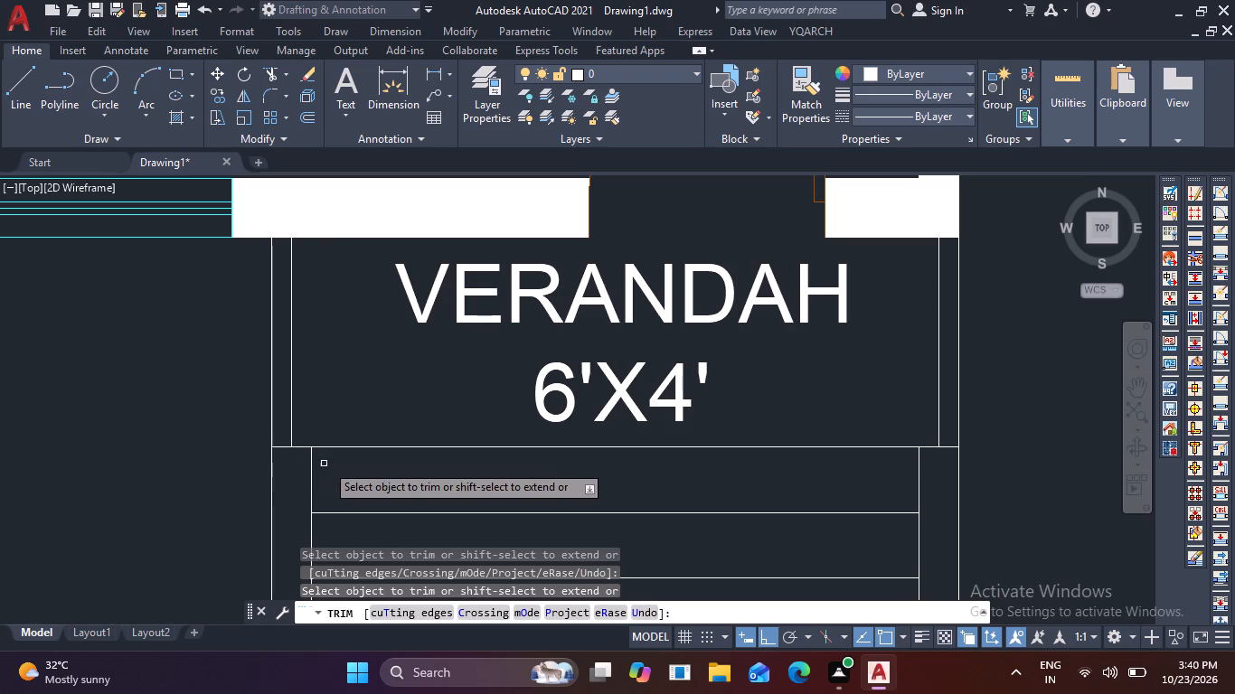
Trim away all the entrance step lines and their side lines in front of the copied plan's verandah.
scroll(381, 458, "down", 2)
left_click_drag(680, 497, 654, 500)
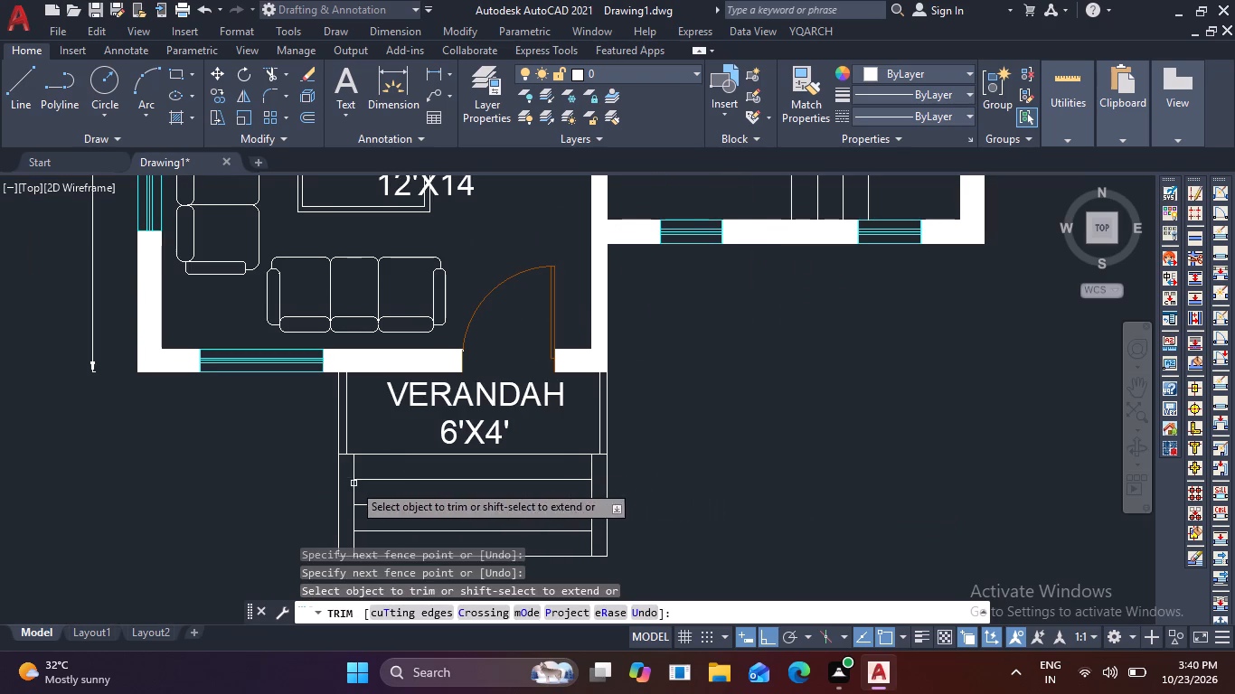
left_click(313, 483)
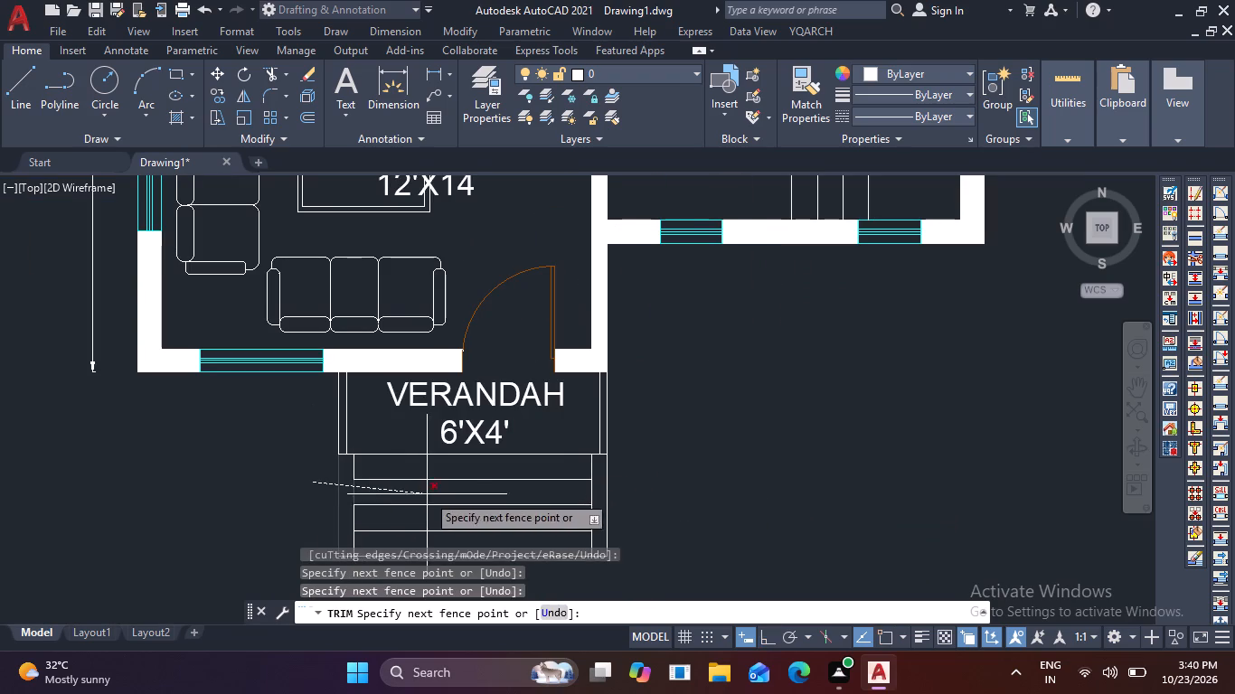
left_click(632, 497)
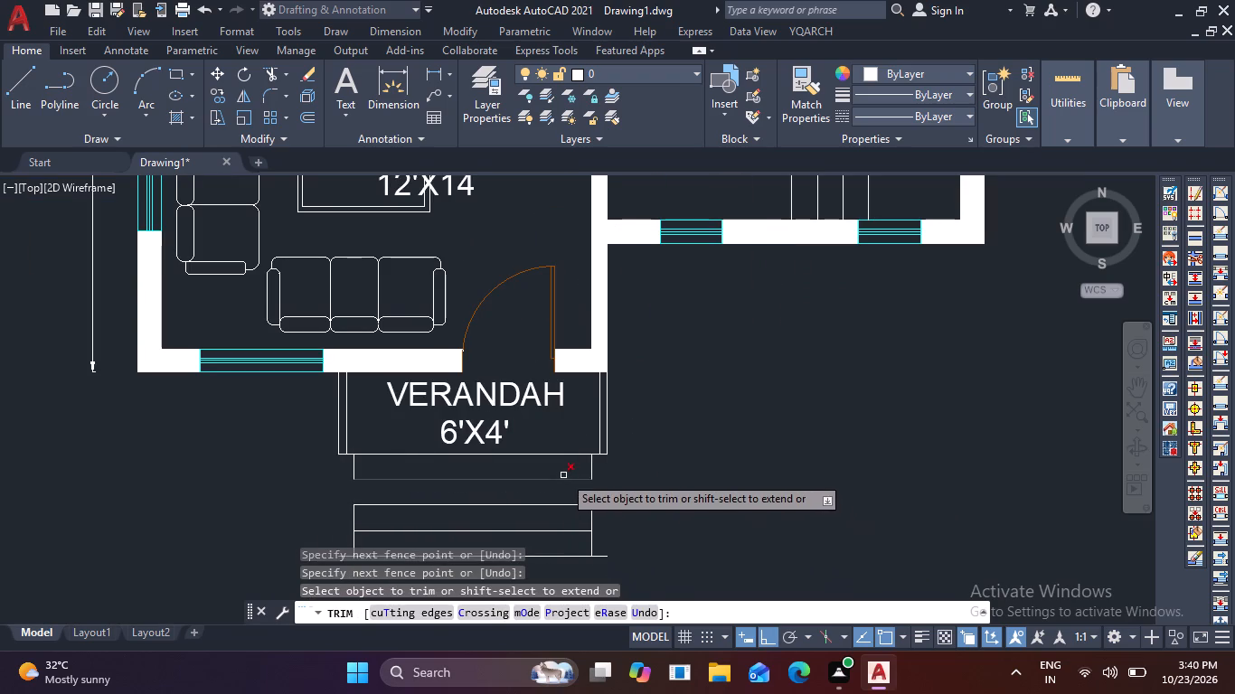
left_click(563, 473)
middle_click_drag(547, 523, 591, 455)
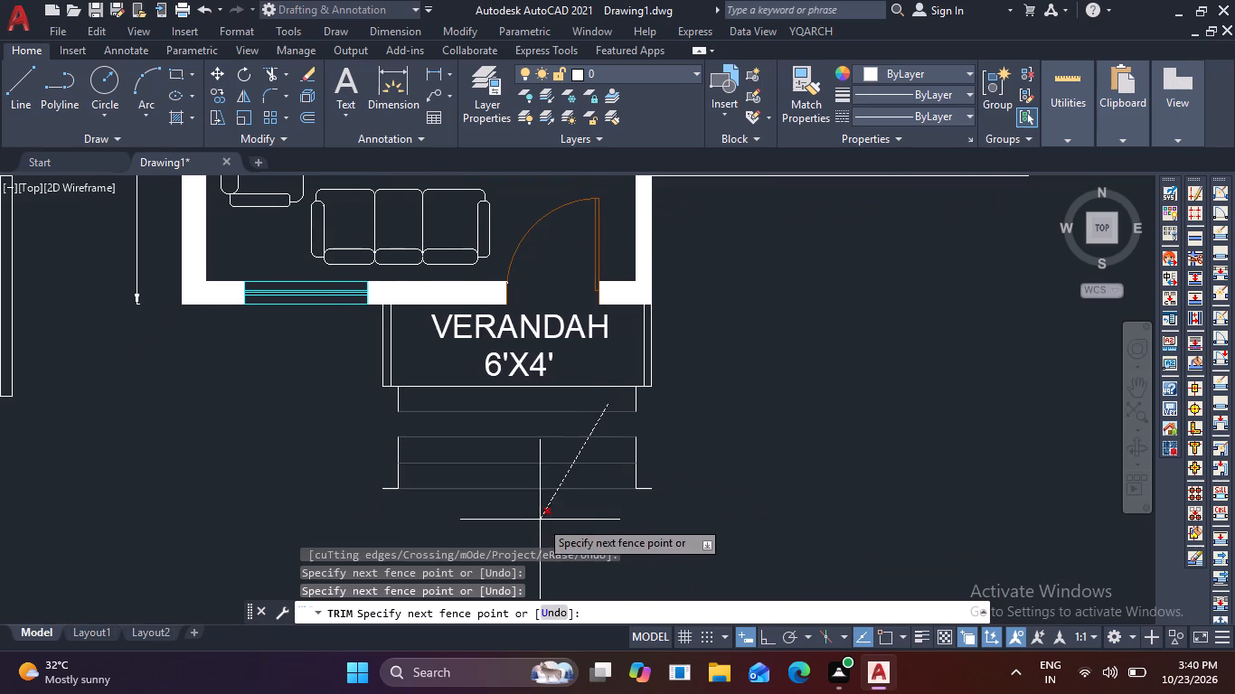
left_click(540, 520)
left_click(696, 478)
left_click(371, 458)
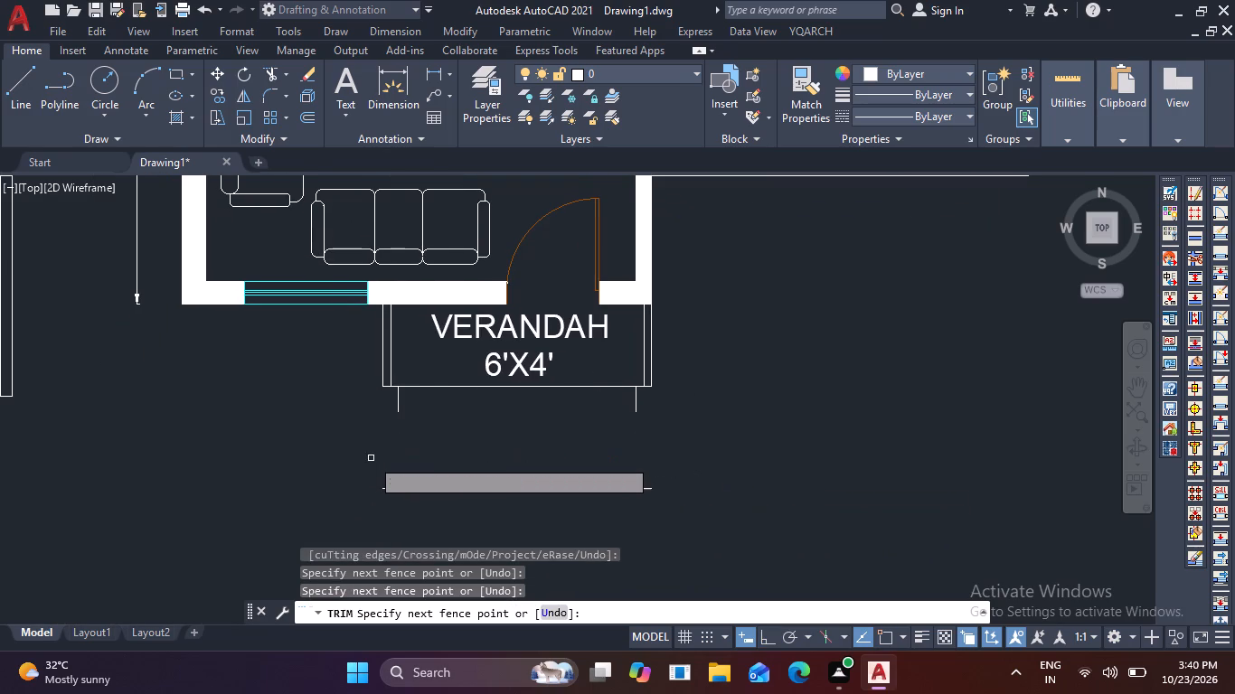
left_click(400, 462)
left_click(382, 499)
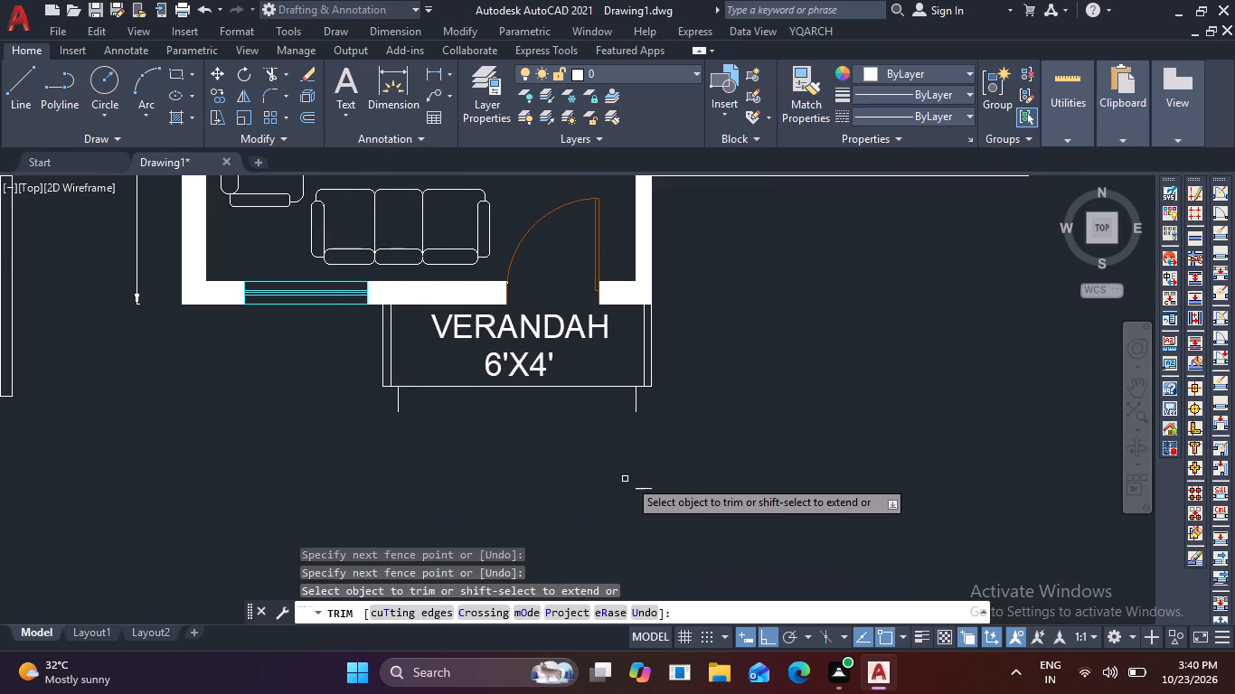
left_click(665, 471)
left_click(617, 505)
left_click(650, 405)
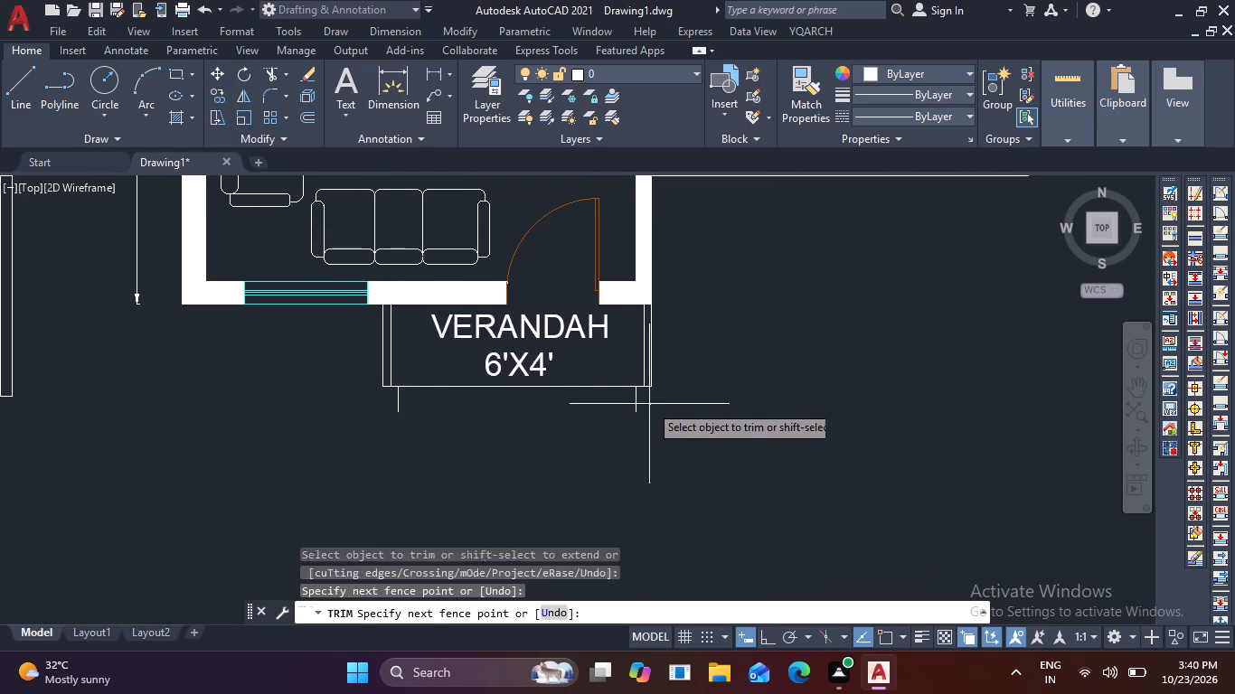
left_click(603, 399)
left_click(419, 402)
left_click(373, 409)
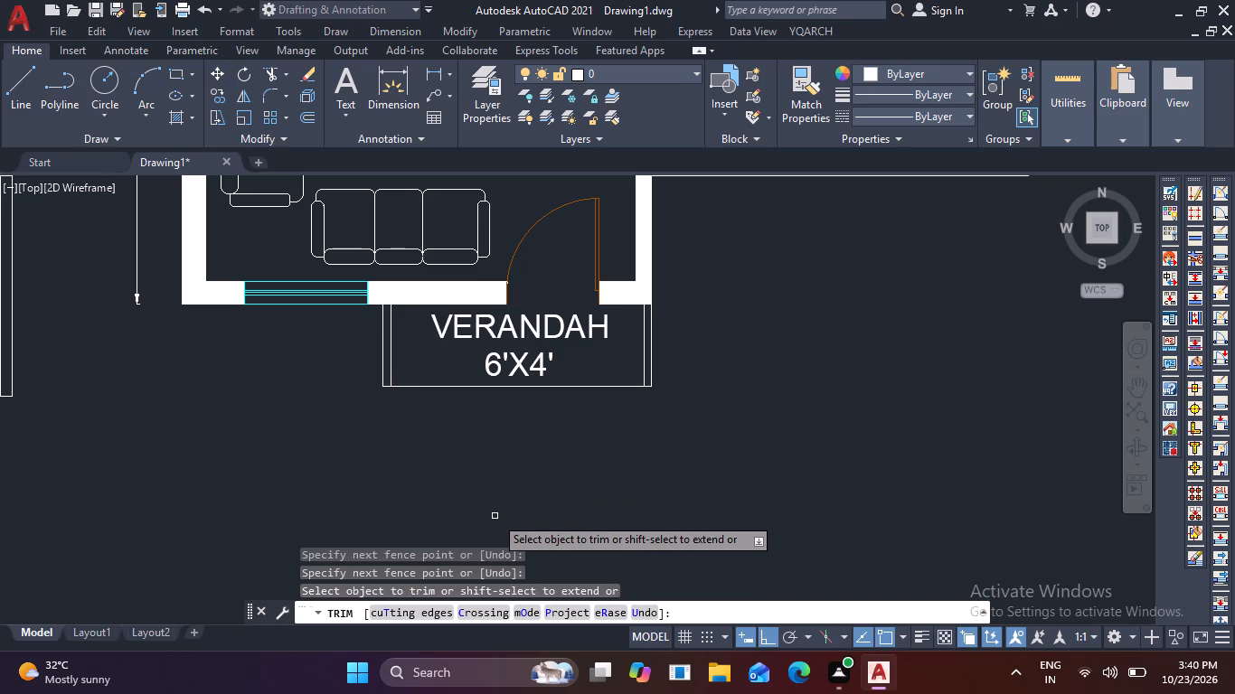
key("Escape")
Offset the copied verandah's front edge and its two short end segments outward by 6".
scroll(609, 427, "up", 1)
middle_click_drag(609, 427, 606, 463)
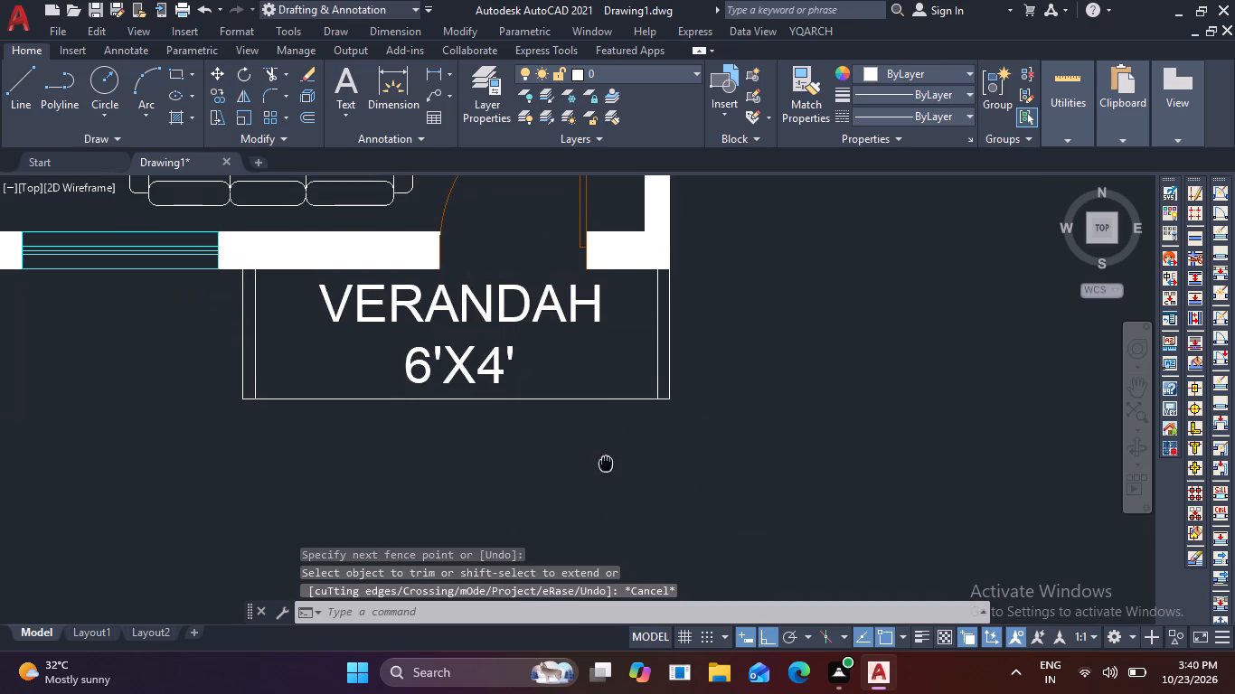
middle_click_drag(606, 463, 607, 467)
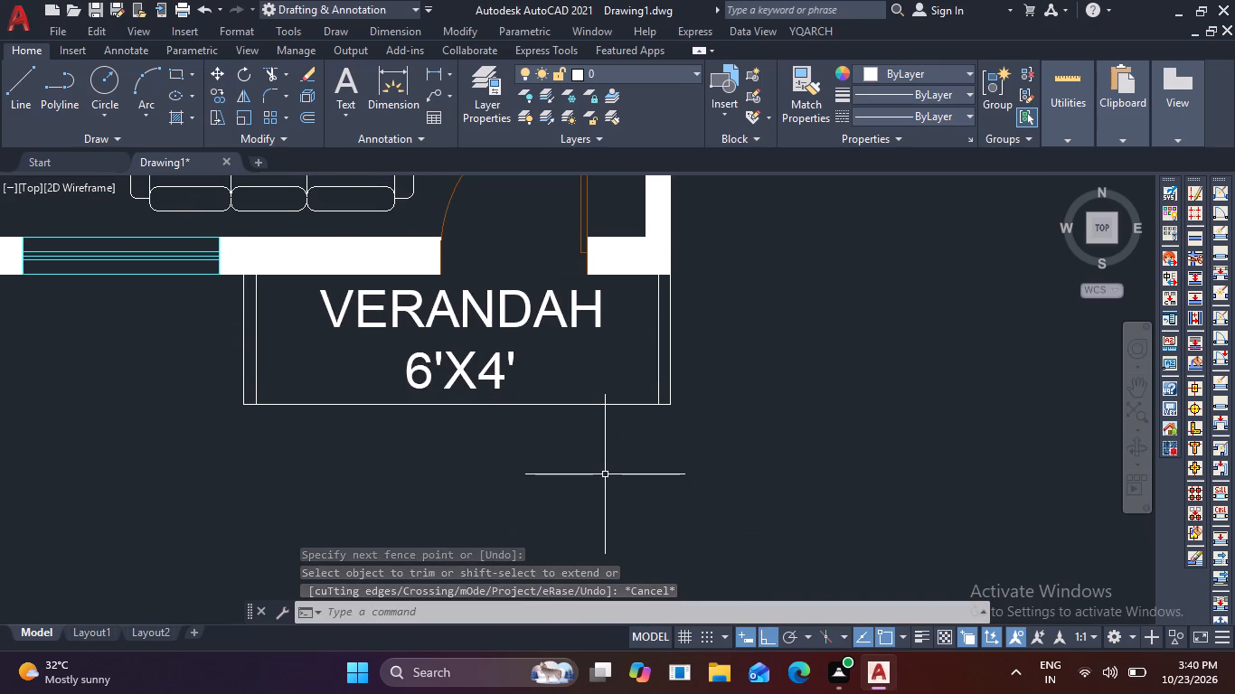
key("o")
key("Return")
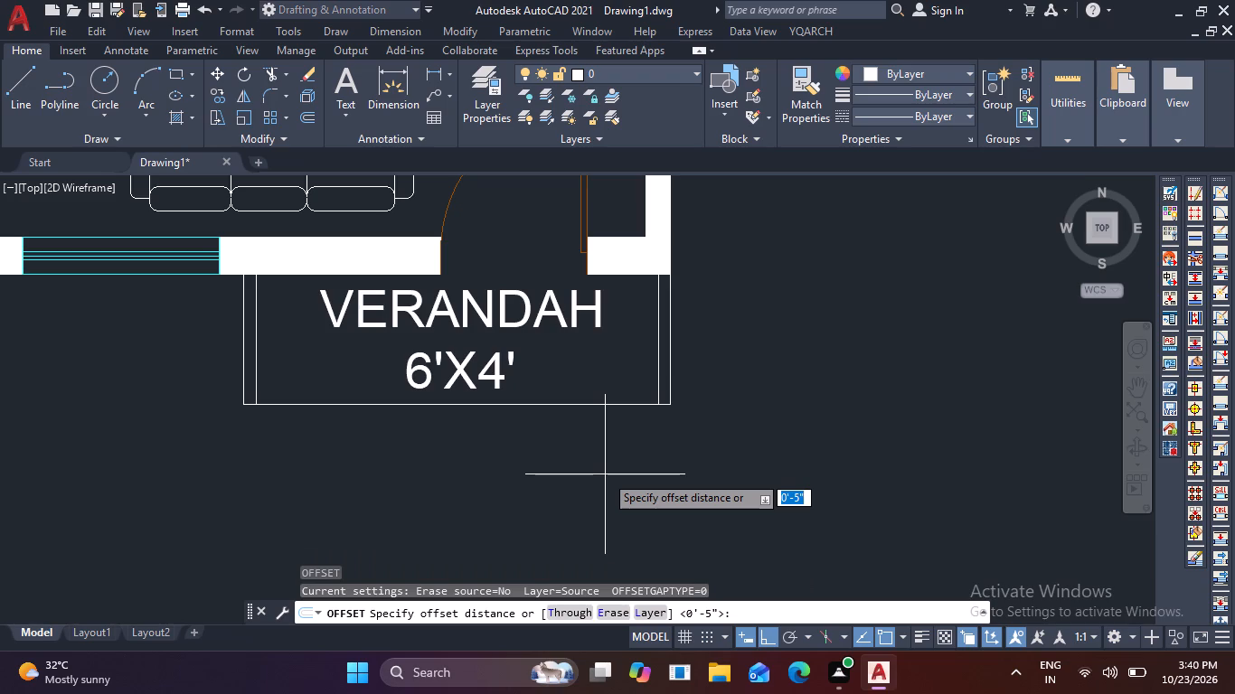
type("6")
key("space")
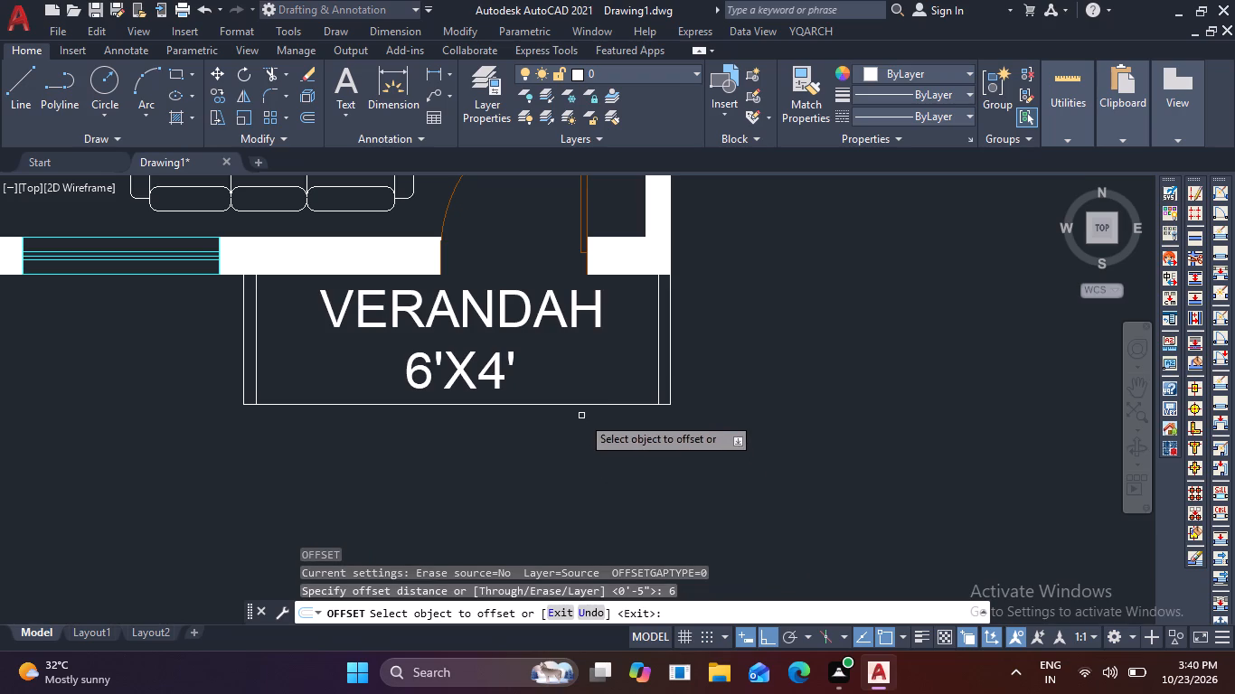
left_click(584, 404)
left_click(593, 433)
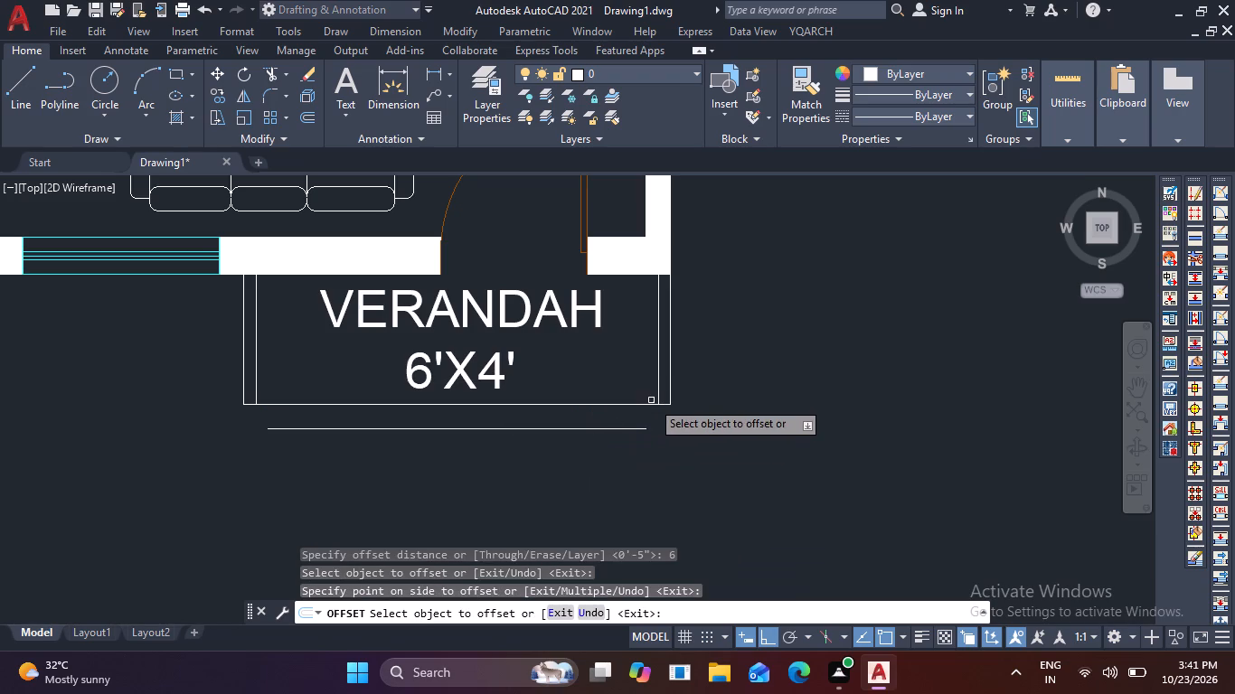
left_click(658, 406)
left_click(650, 427)
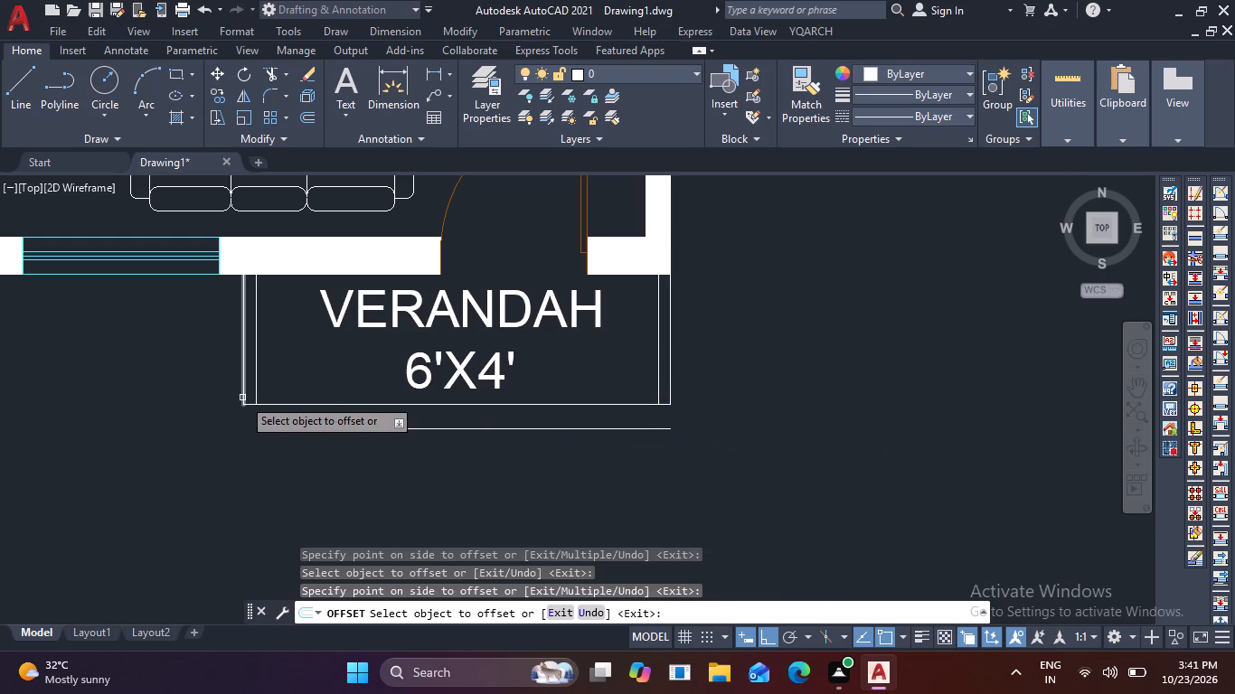
left_click(251, 403)
left_click(242, 422)
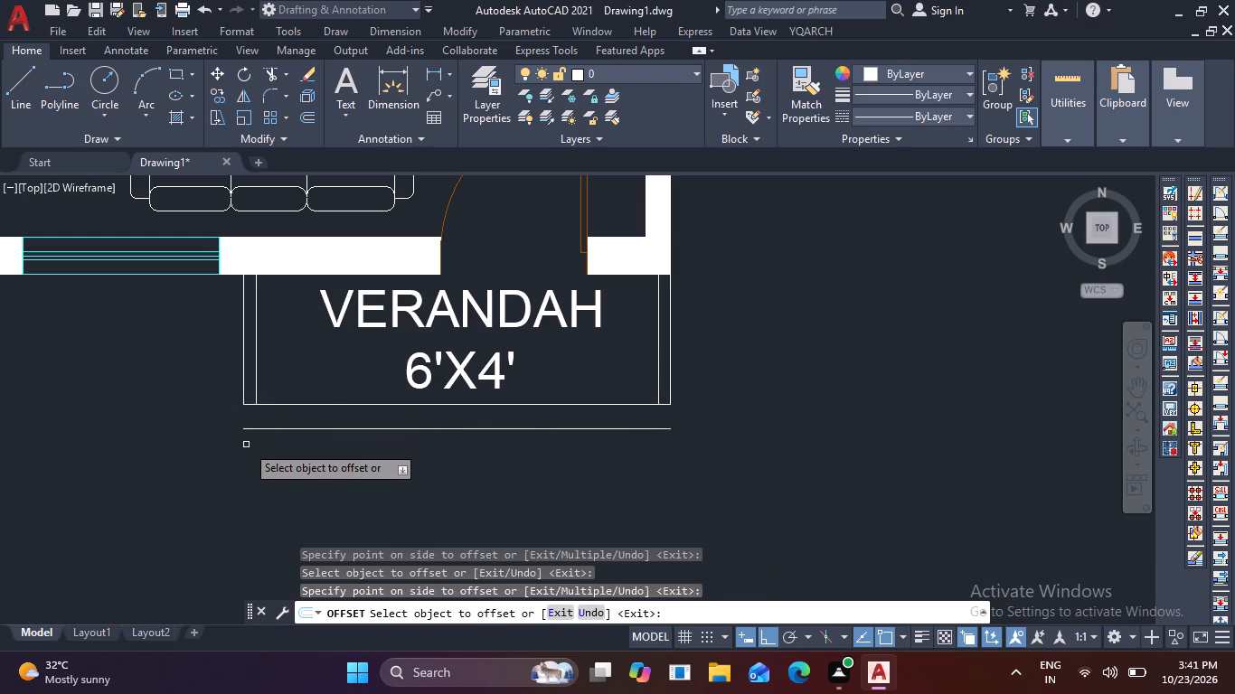
key("Escape")
Fillet the new outer front line with both outer side lines at radius 0 to close the verandah's corners.
type("F")
key("space")
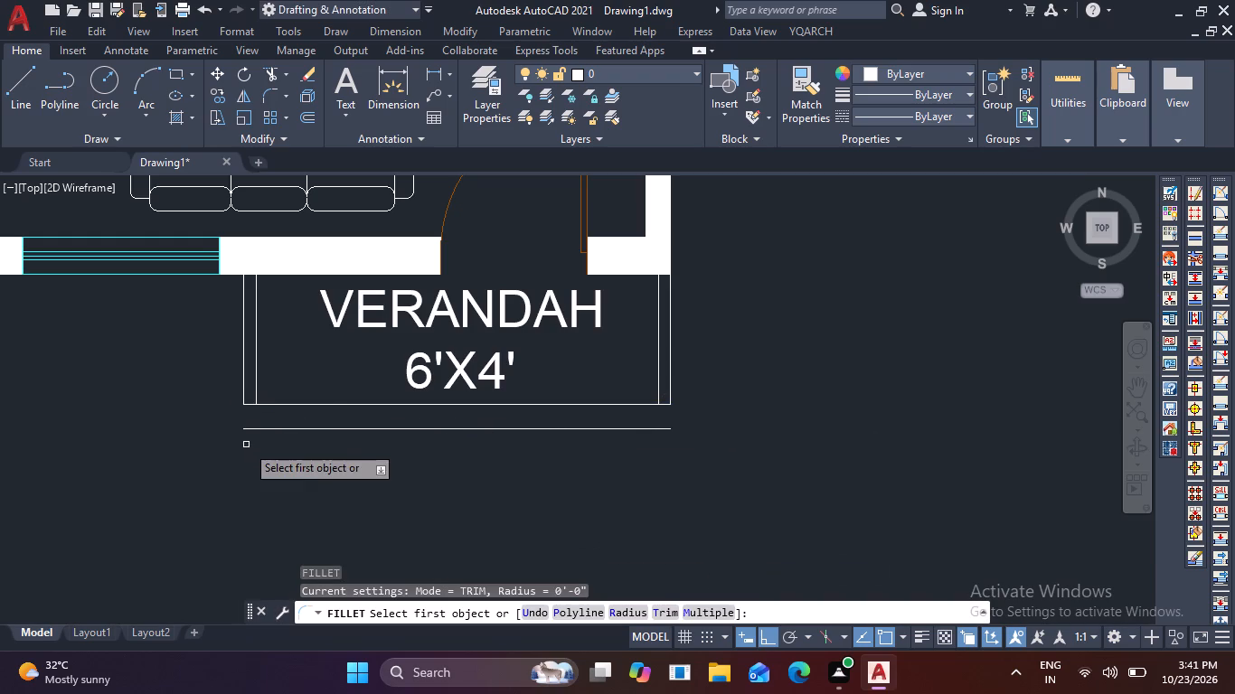
left_click(241, 395)
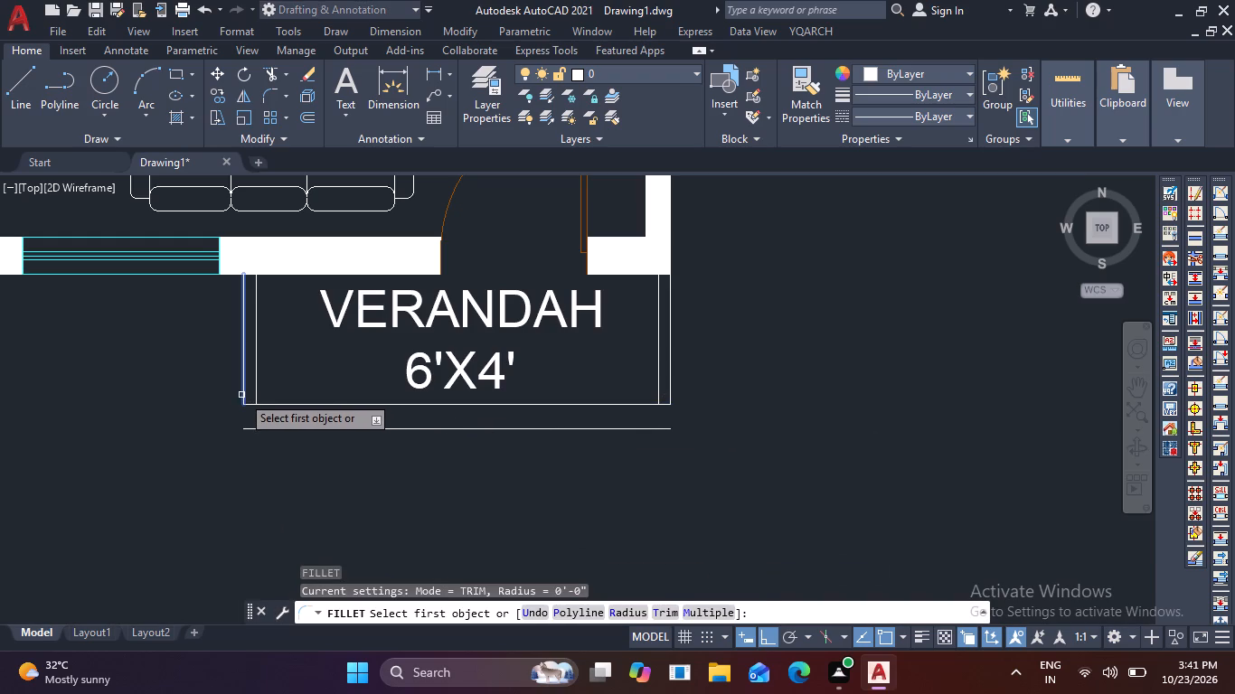
left_click(267, 428)
key("space")
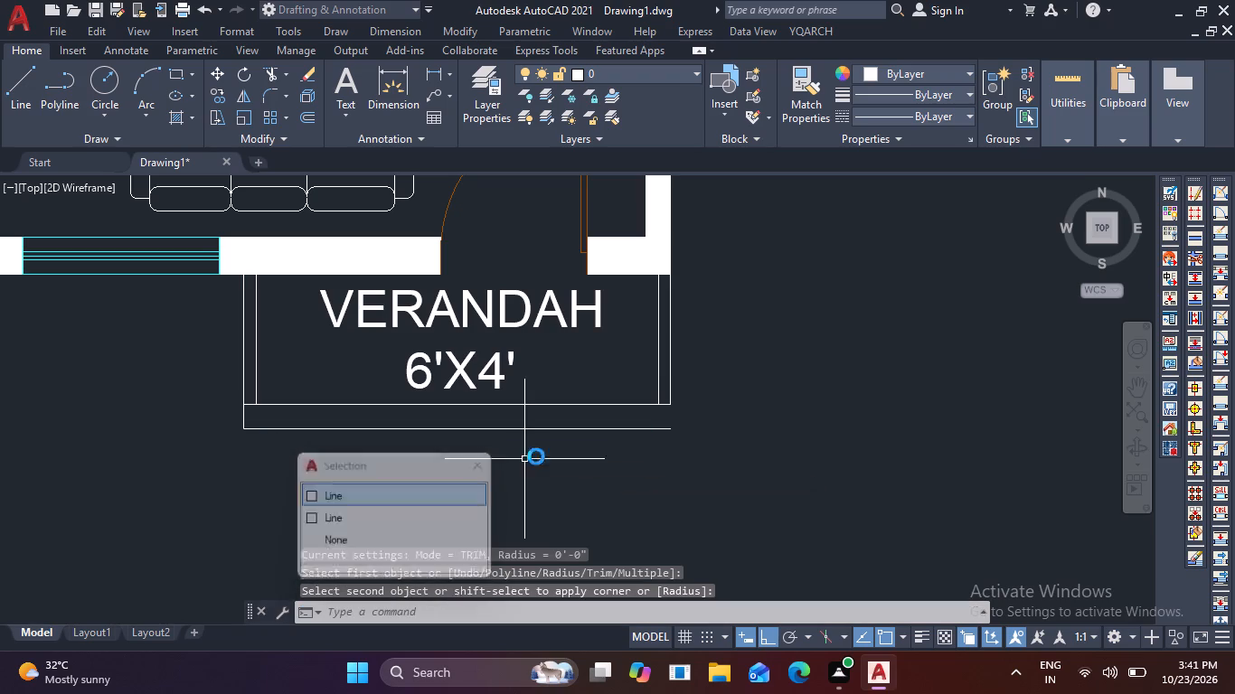
key("space")
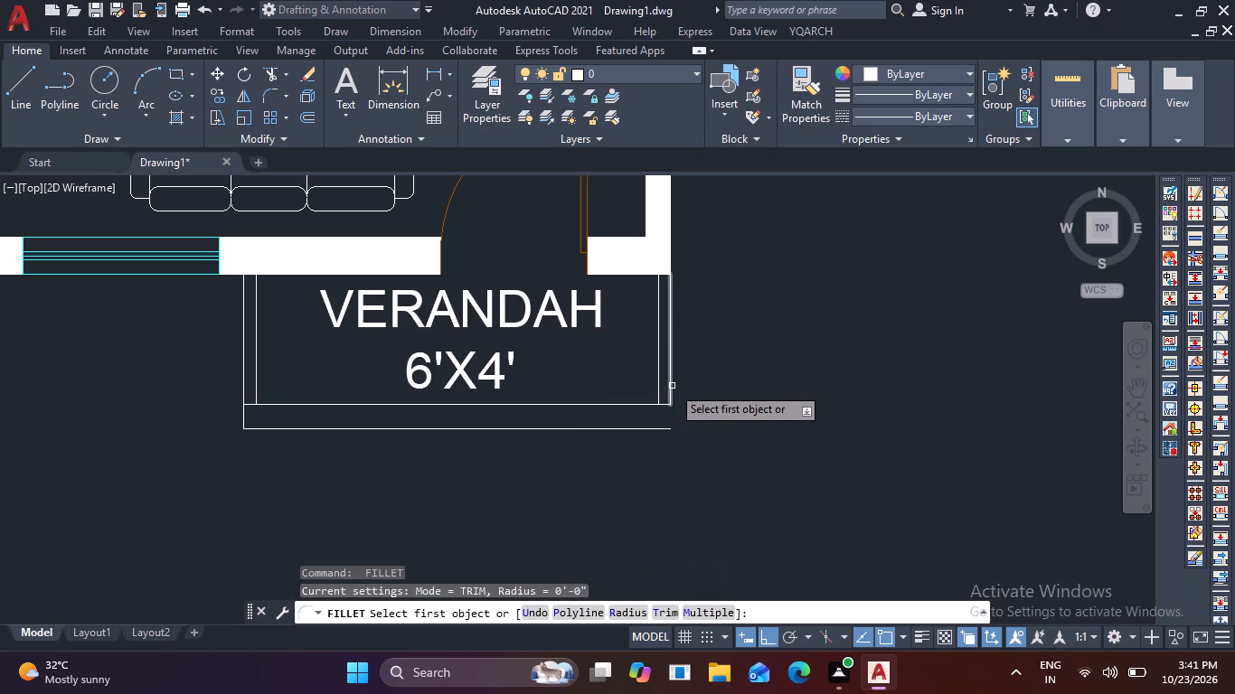
left_click(669, 383)
left_click(657, 427)
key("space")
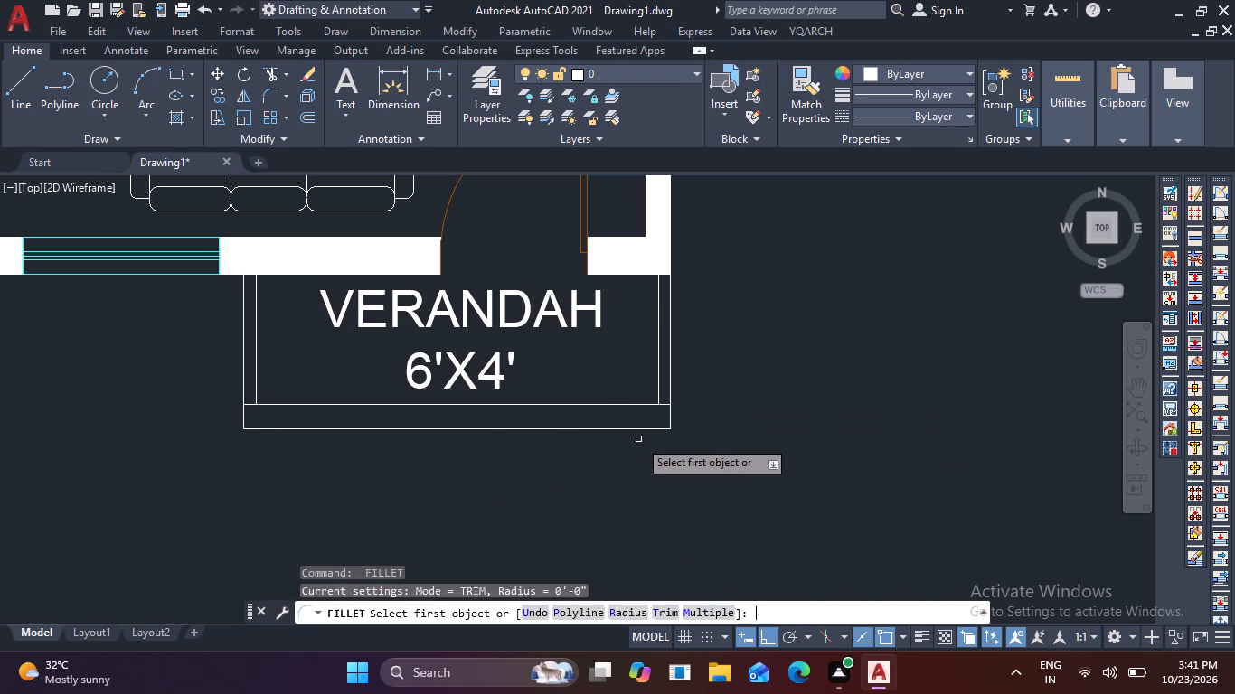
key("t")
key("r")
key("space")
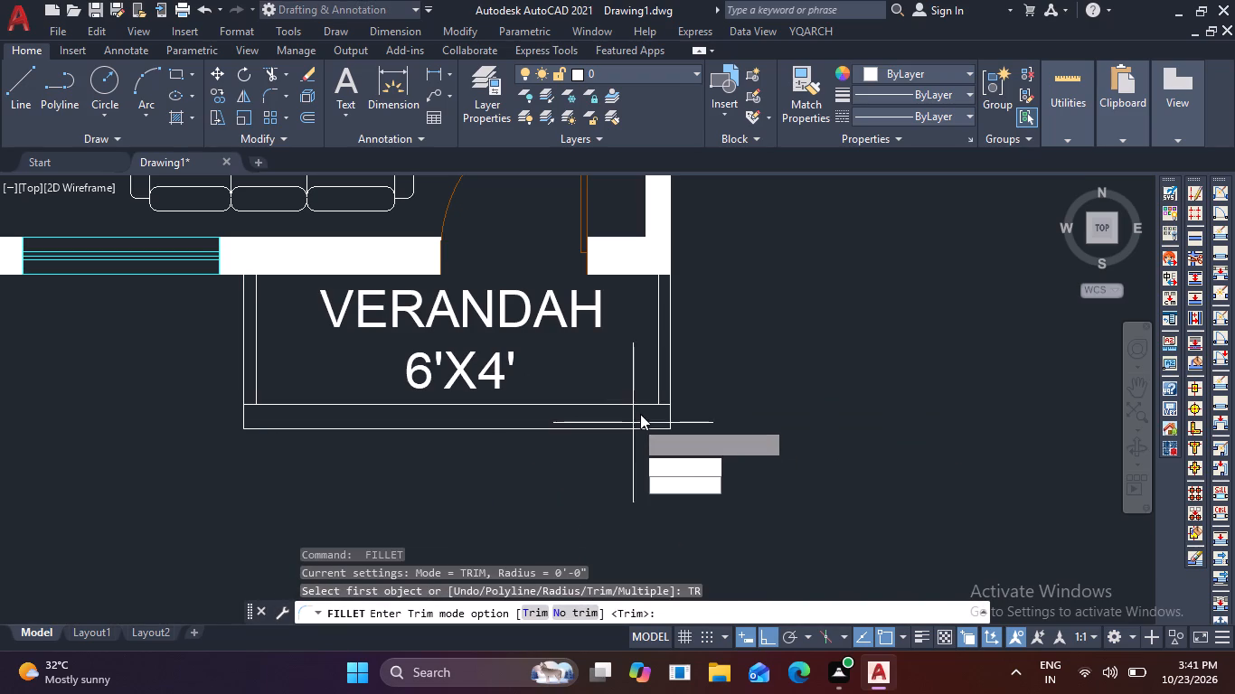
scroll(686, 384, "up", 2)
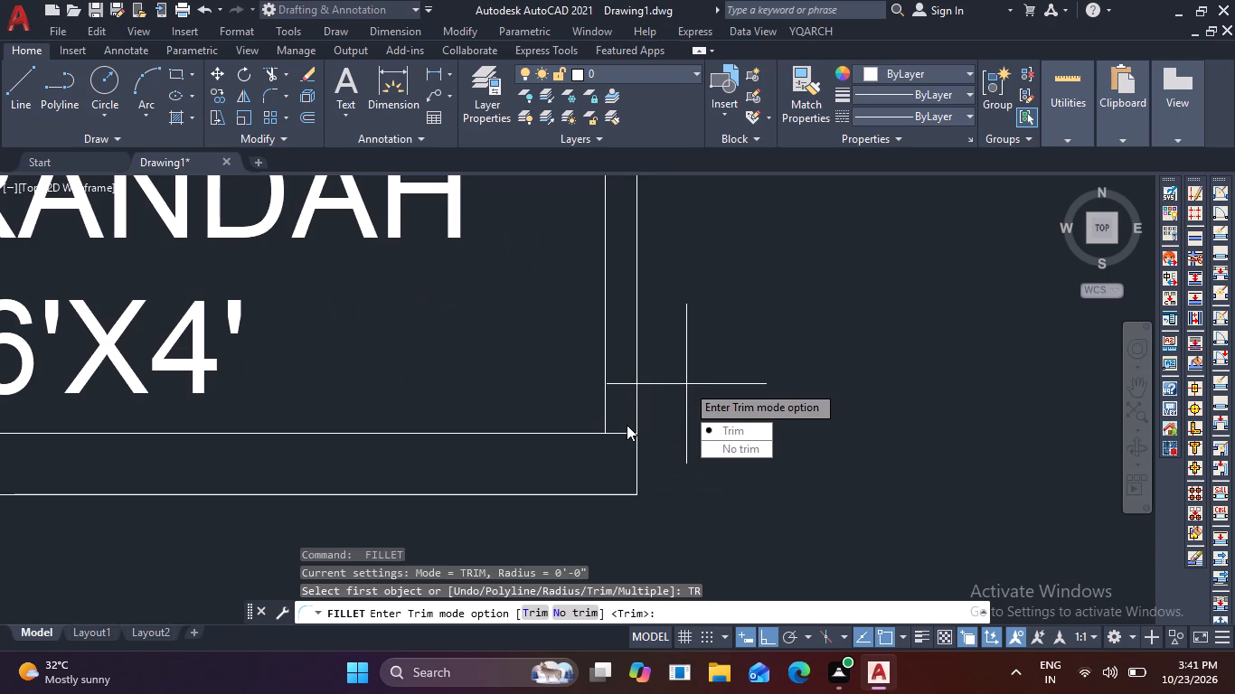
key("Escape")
Trim the short inner front-line segments between the double side lines at both corners of the copied verandah.
type("TR")
key("space")
left_click(627, 425)
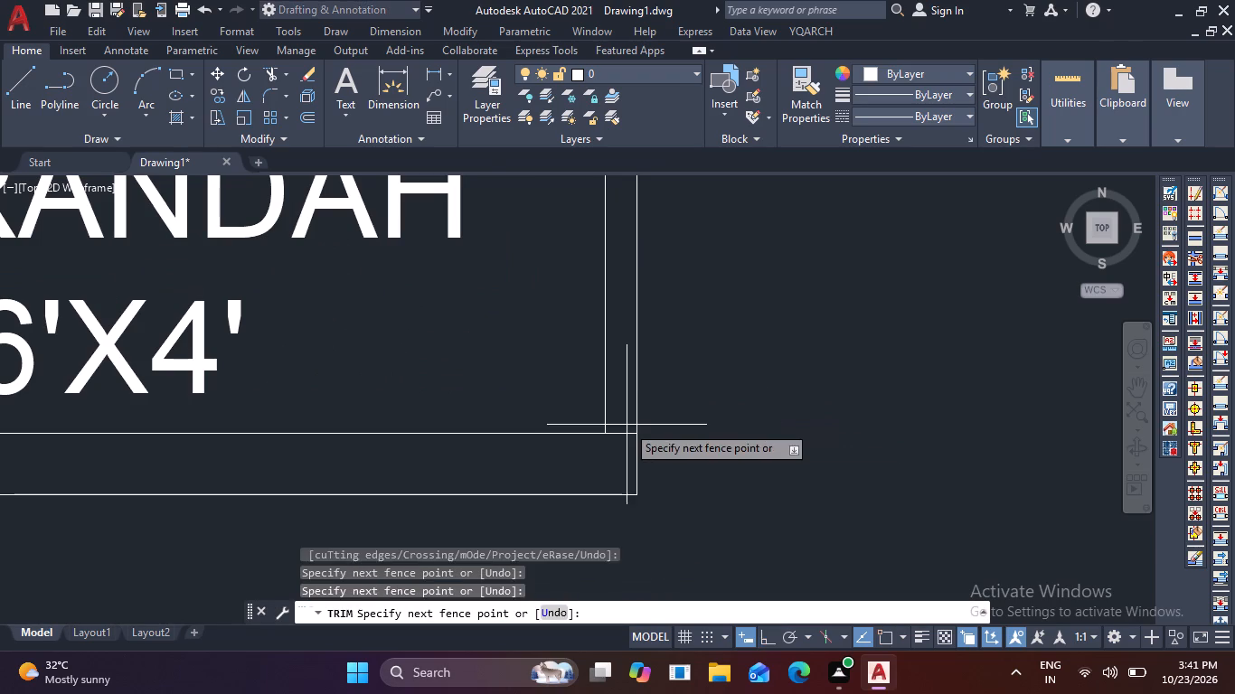
left_click(617, 445)
scroll(617, 446, "down", 3)
scroll(362, 457, "up", 3)
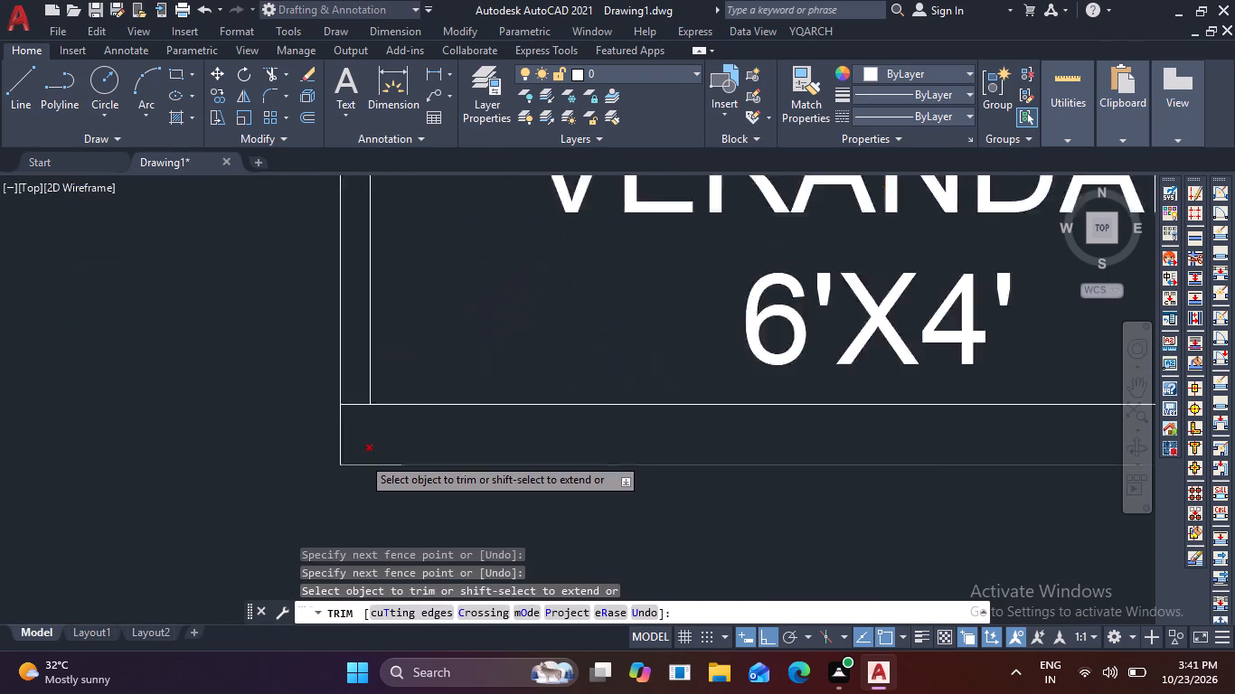
scroll(362, 454, "up", 1)
left_click(349, 362)
left_click(362, 389)
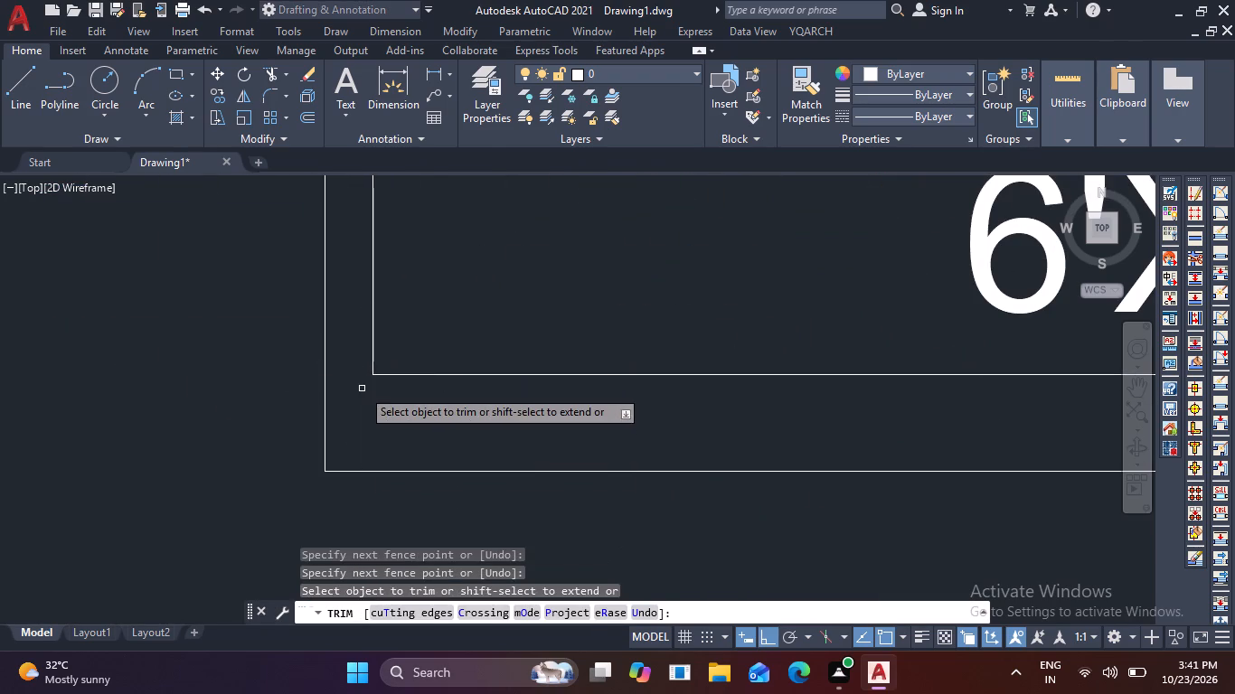
key("Escape")
Move the tree beside the original plan's verandah into the outer west corner of the copied plan's verandah.
scroll(362, 389, "down", 4)
middle_click_drag(786, 400, 831, 508)
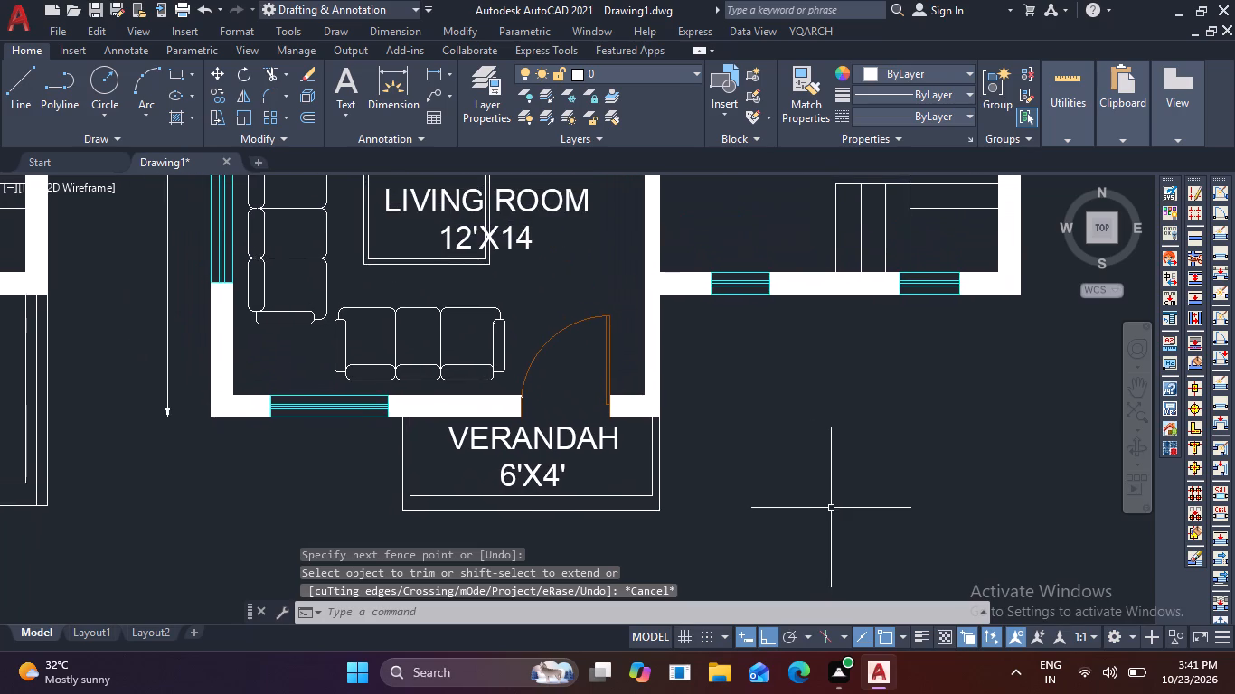
scroll(834, 502, "down", 2)
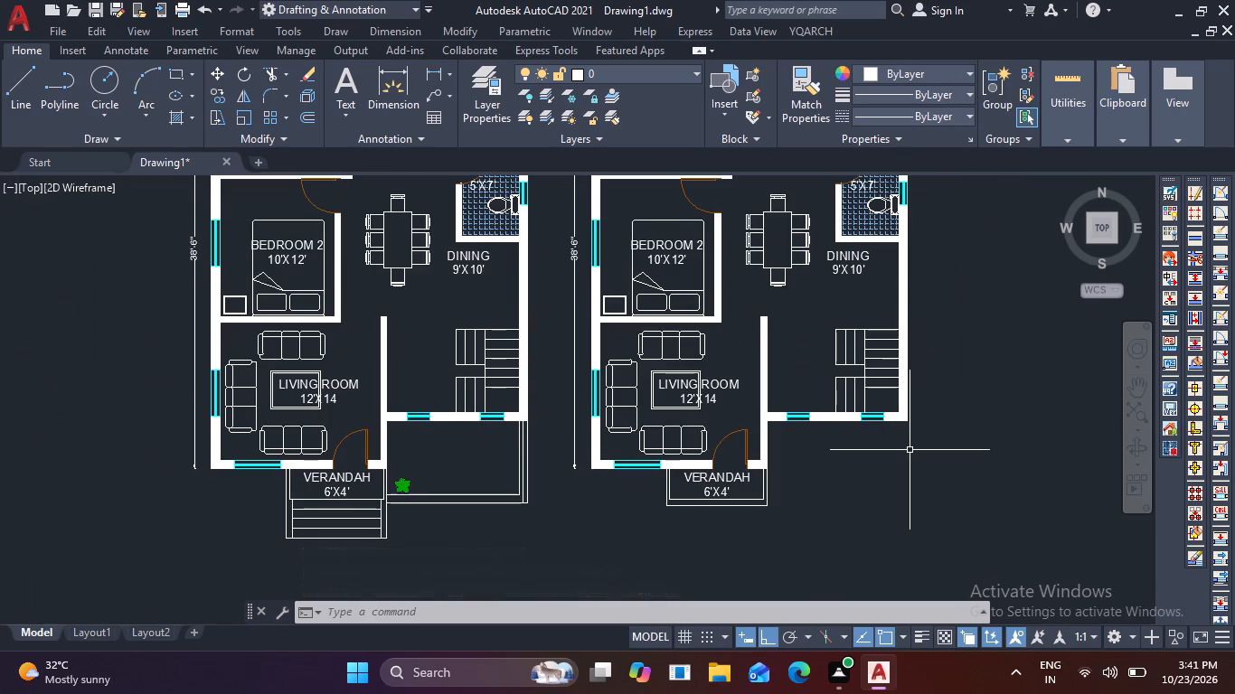
scroll(362, 463, "up", 1)
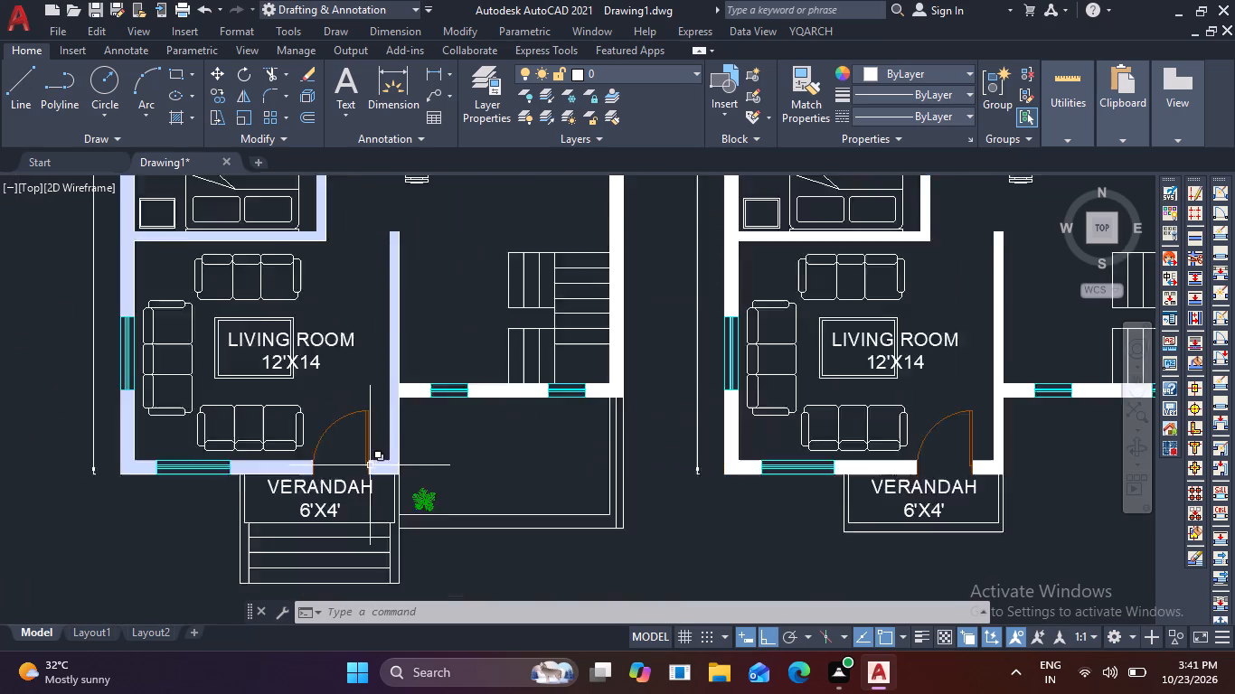
scroll(370, 465, "up", 1)
left_click(449, 519)
type("CI")
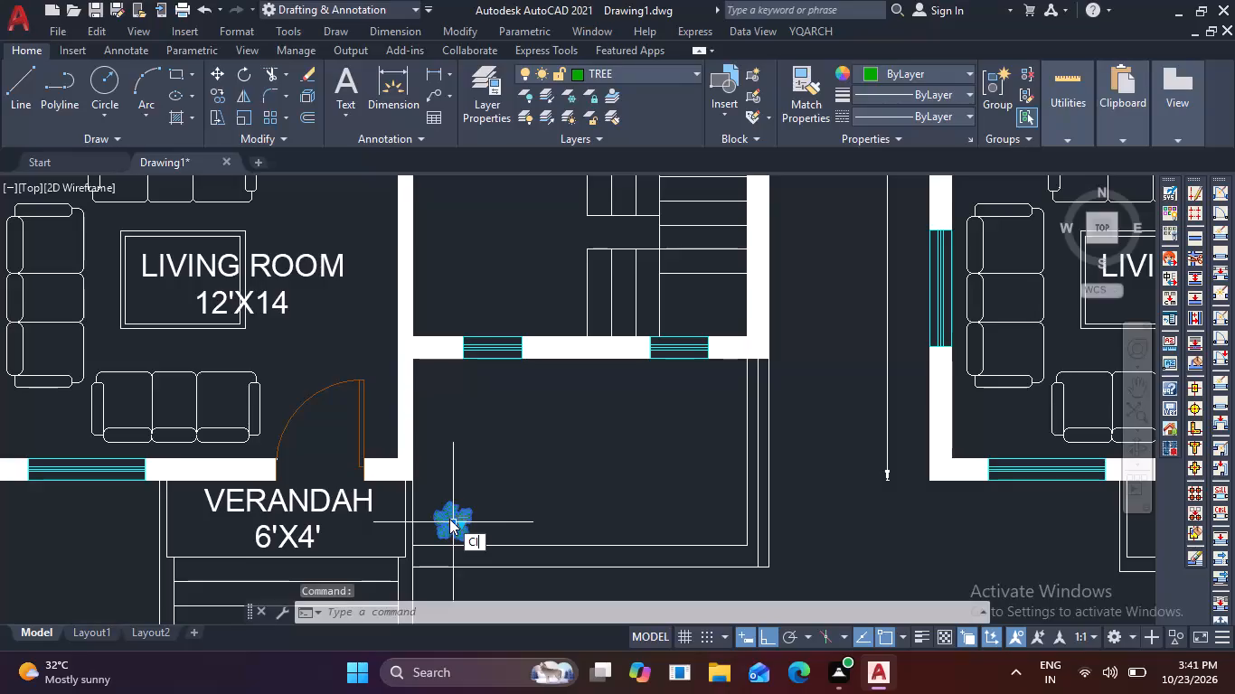
key("BackSpace")
type("O")
key("space")
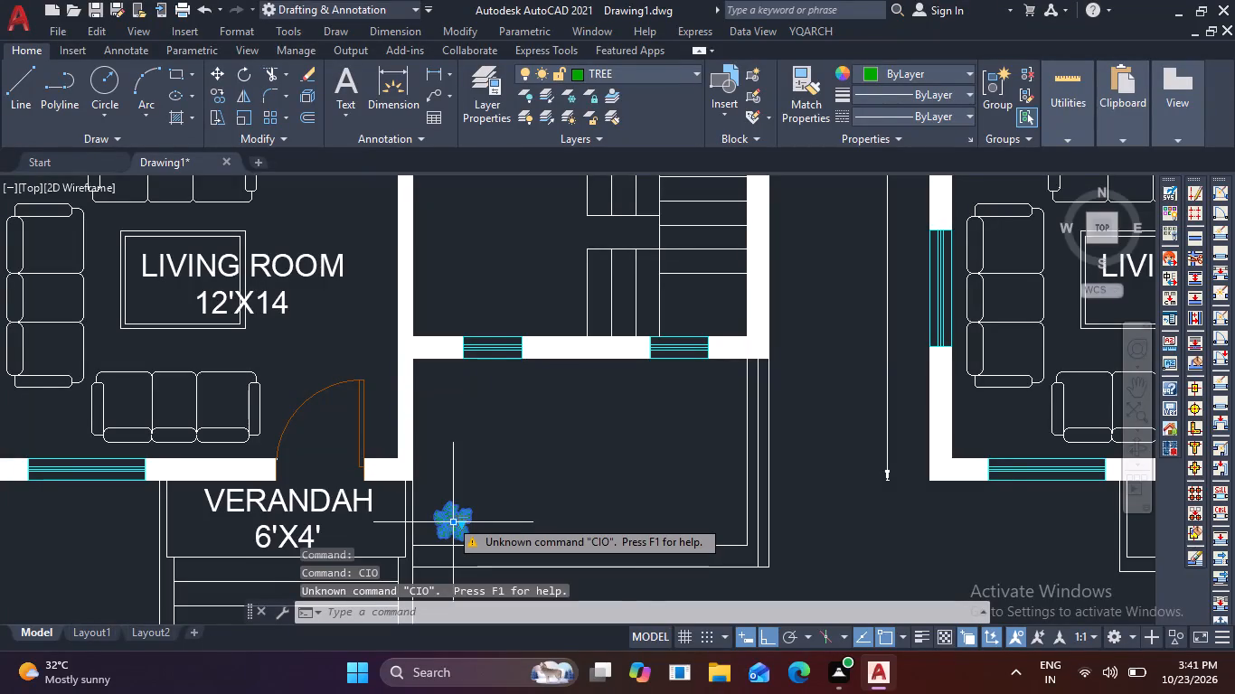
left_click(449, 519)
scroll(757, 528, "down", 2)
middle_click_drag(740, 520, 721, 507)
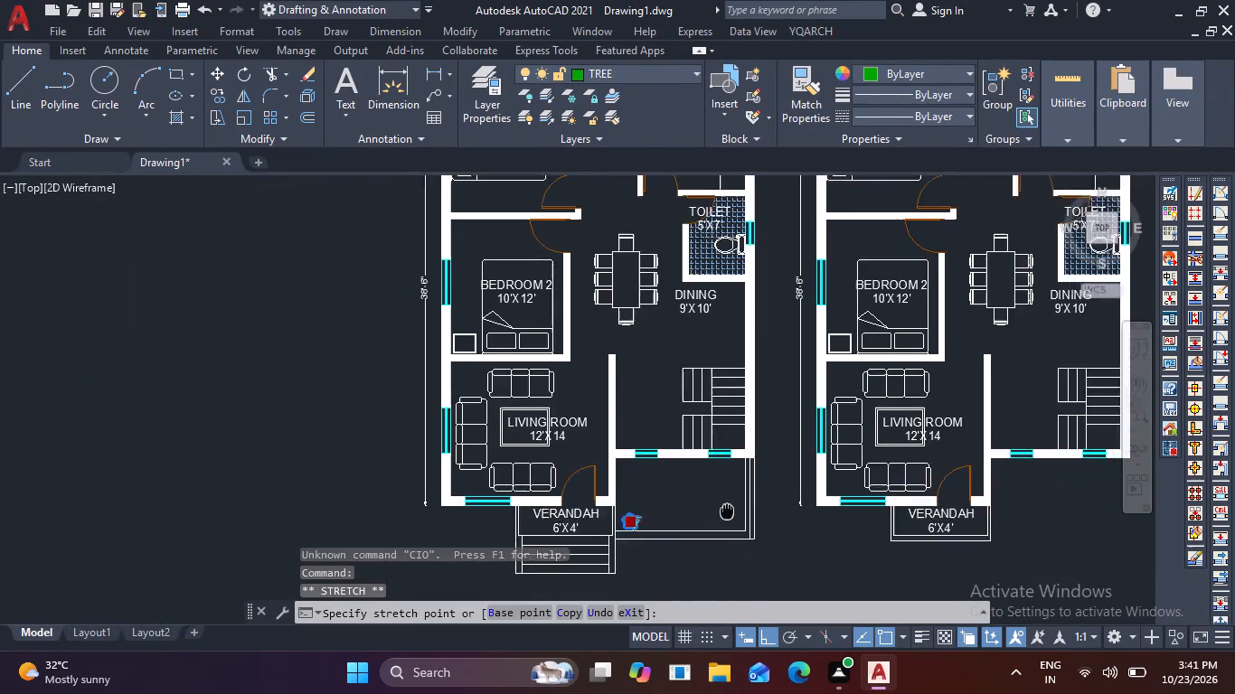
middle_click_drag(721, 507, 447, 444)
scroll(609, 435, "up", 3)
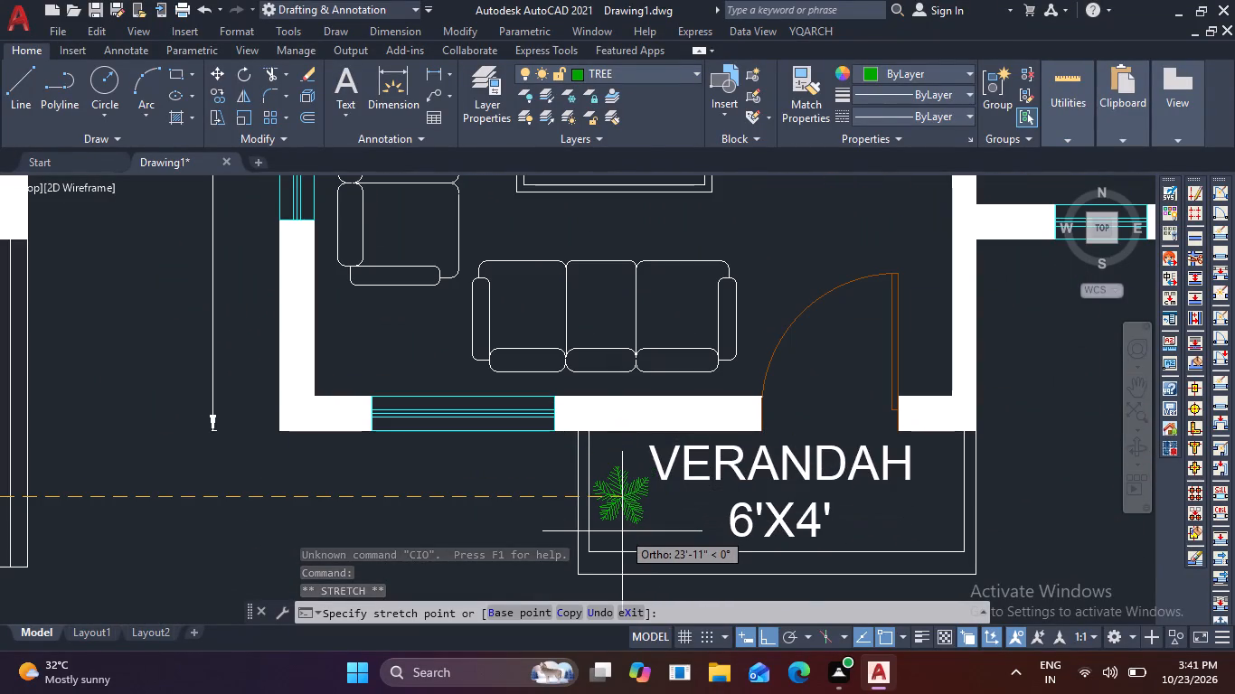
key("F8")
scroll(626, 528, "up", 1)
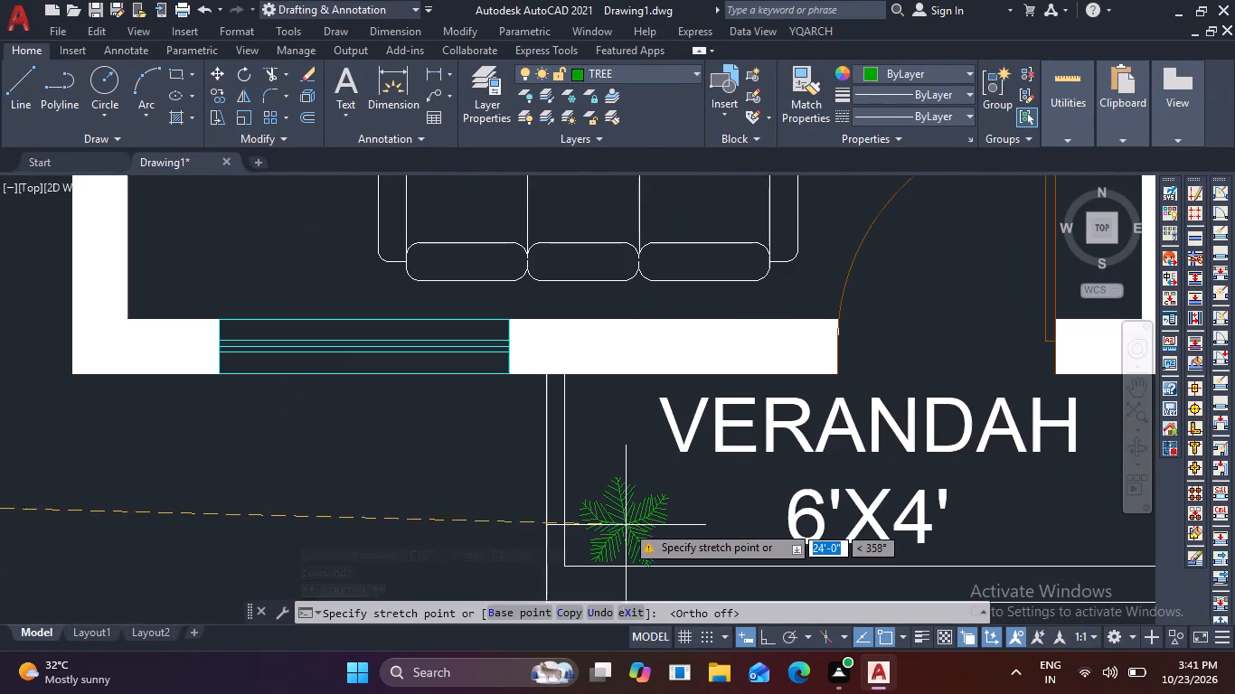
left_click(617, 516)
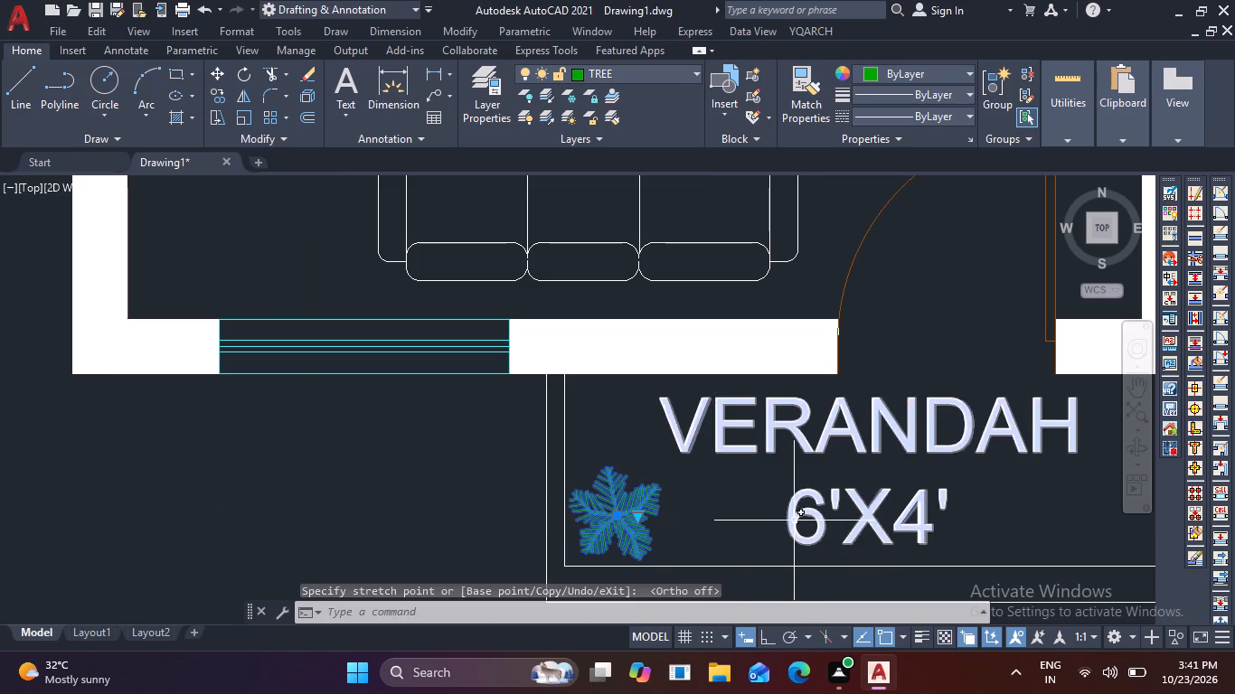
key("Escape")
scroll(672, 521, "down", 3)
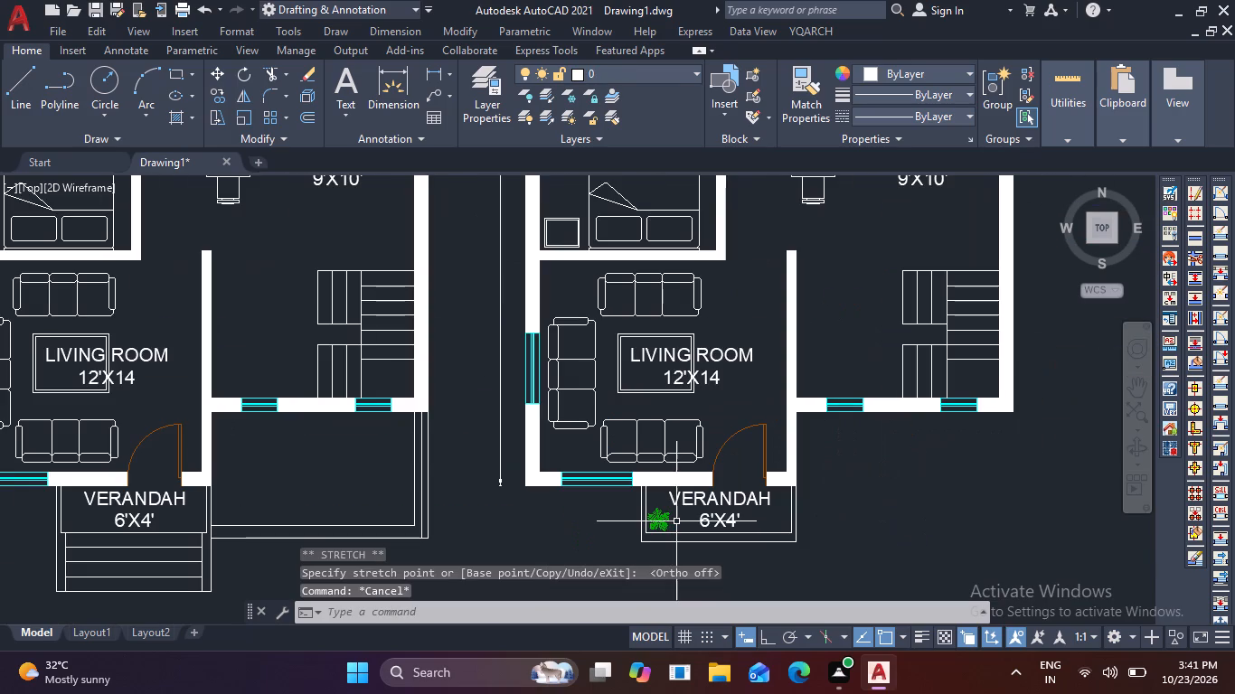
Copy the tree about 6'-10" across to the copied verandah's east corner, and back beside the original plan's verandah.
left_click(670, 520)
type("CO")
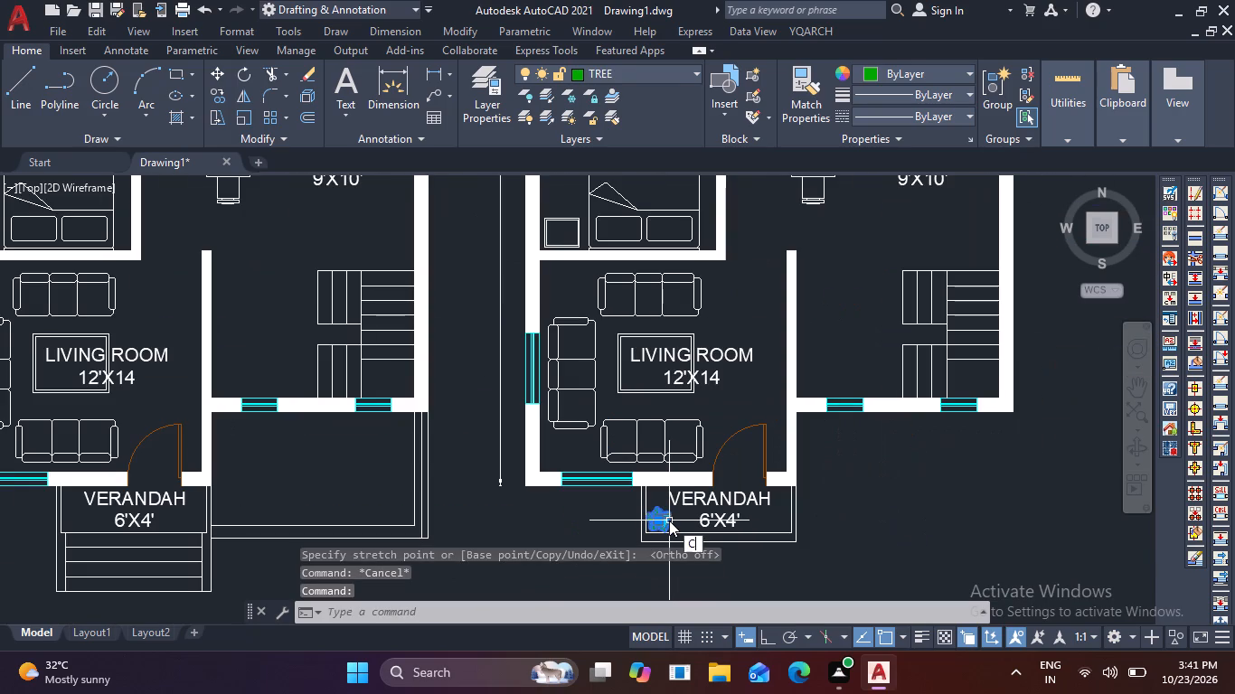
key("space")
scroll(669, 520, "up", 2)
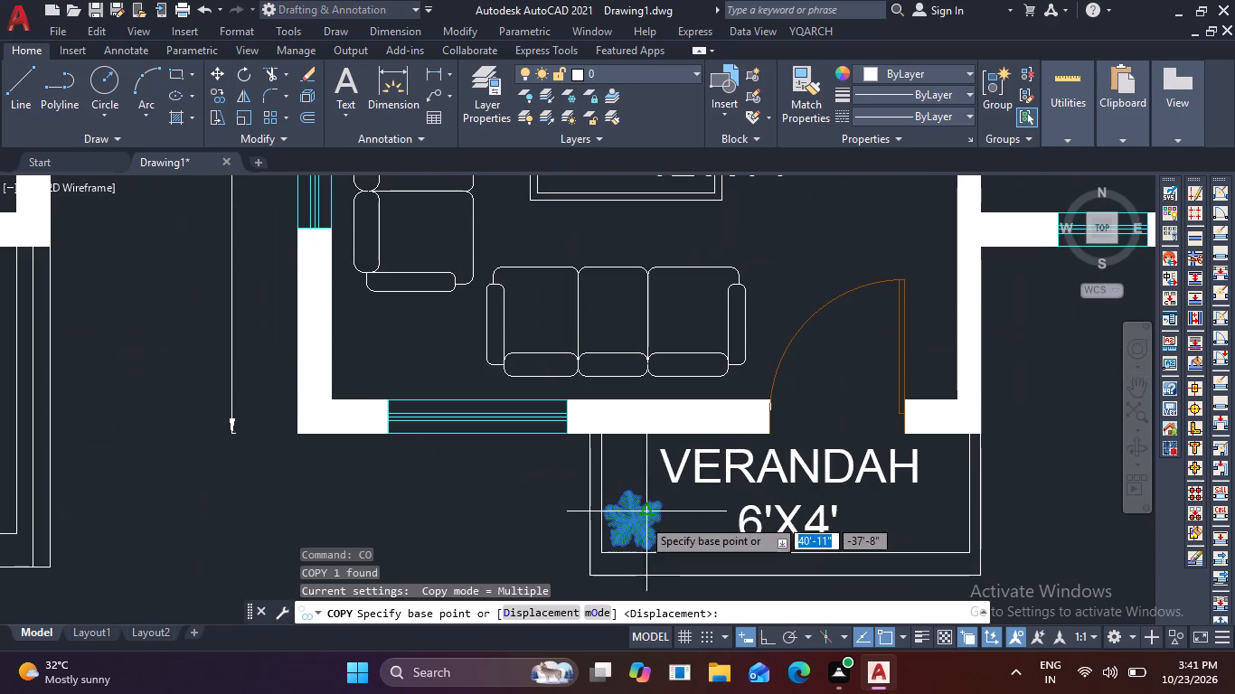
left_click(633, 523)
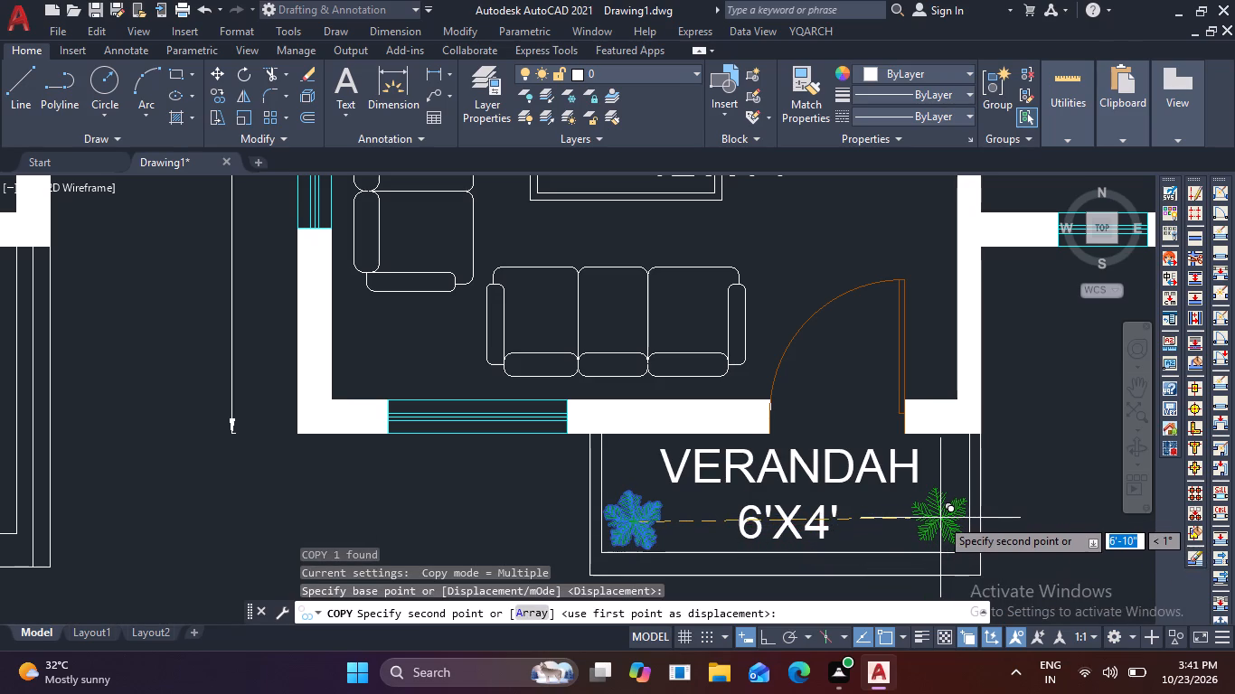
scroll(938, 520, "up", 1)
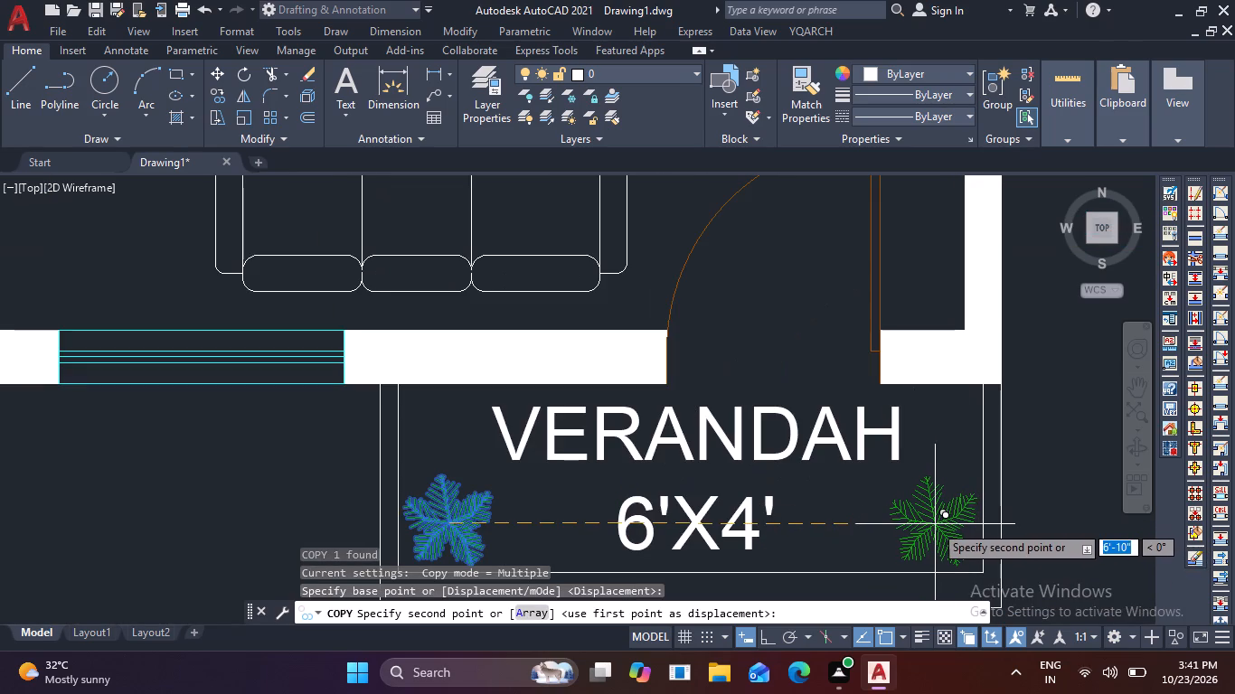
left_click(931, 526)
scroll(781, 535, "down", 3)
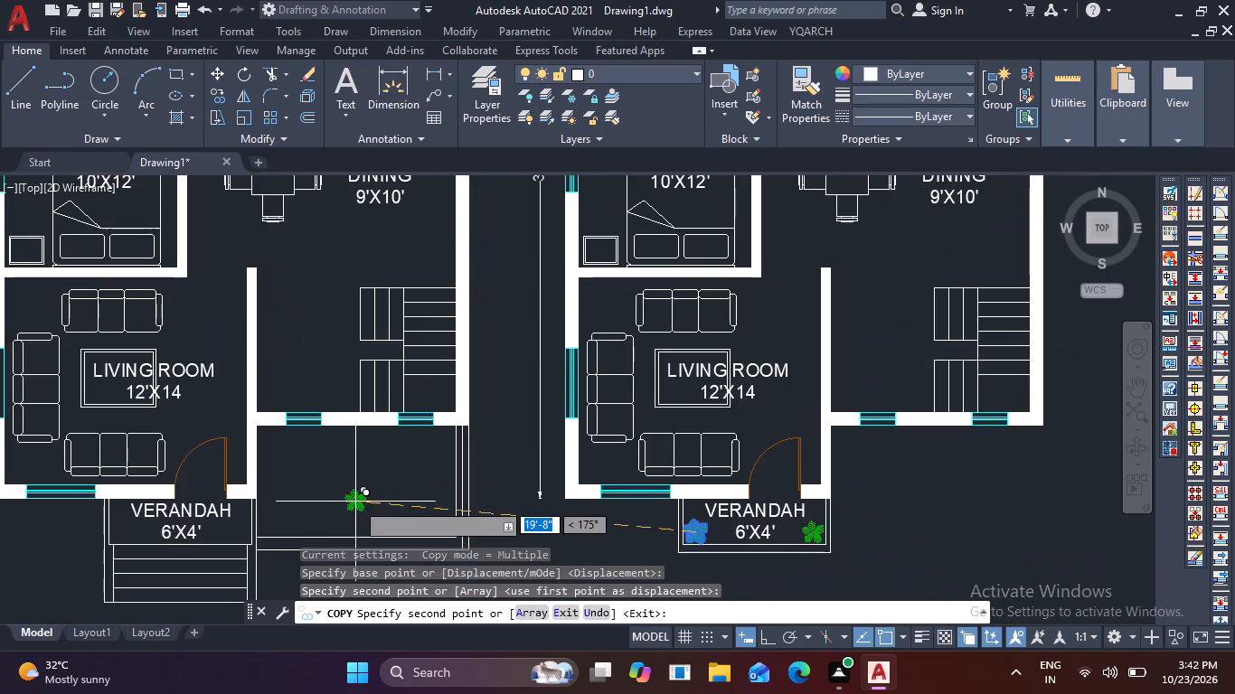
middle_click_drag(355, 502, 574, 443)
scroll(484, 469, "up", 2)
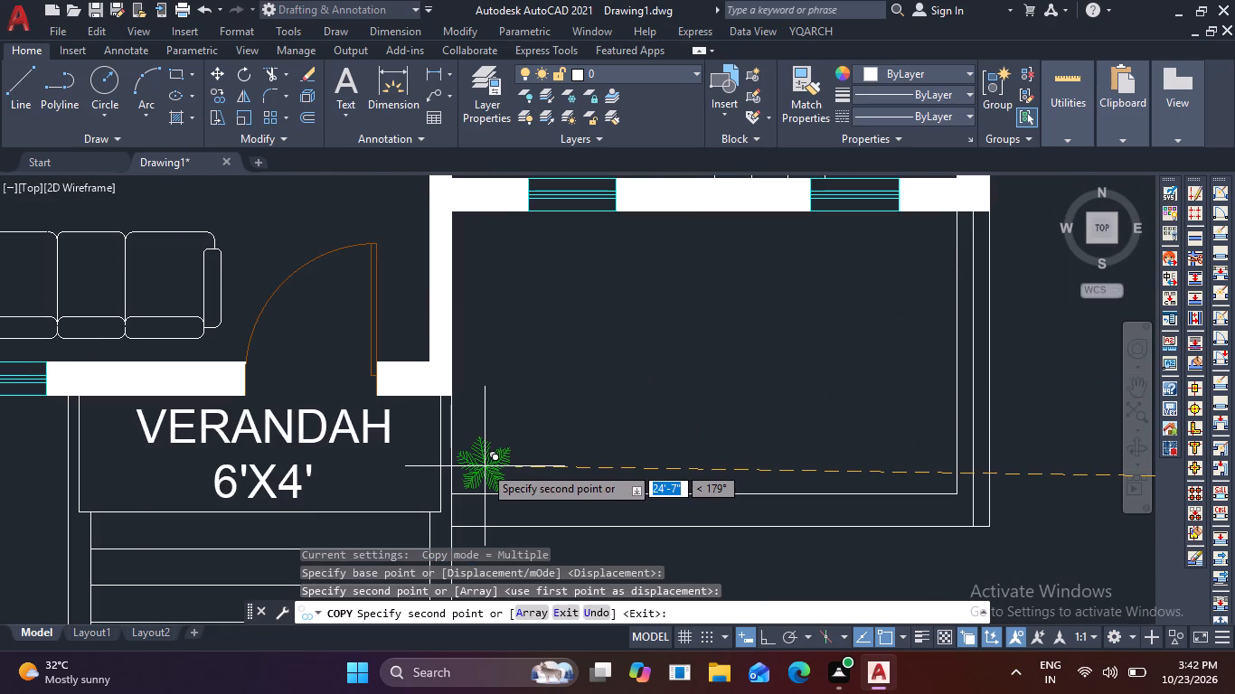
left_click(483, 464)
key("Escape")
scroll(575, 466, "down", 3)
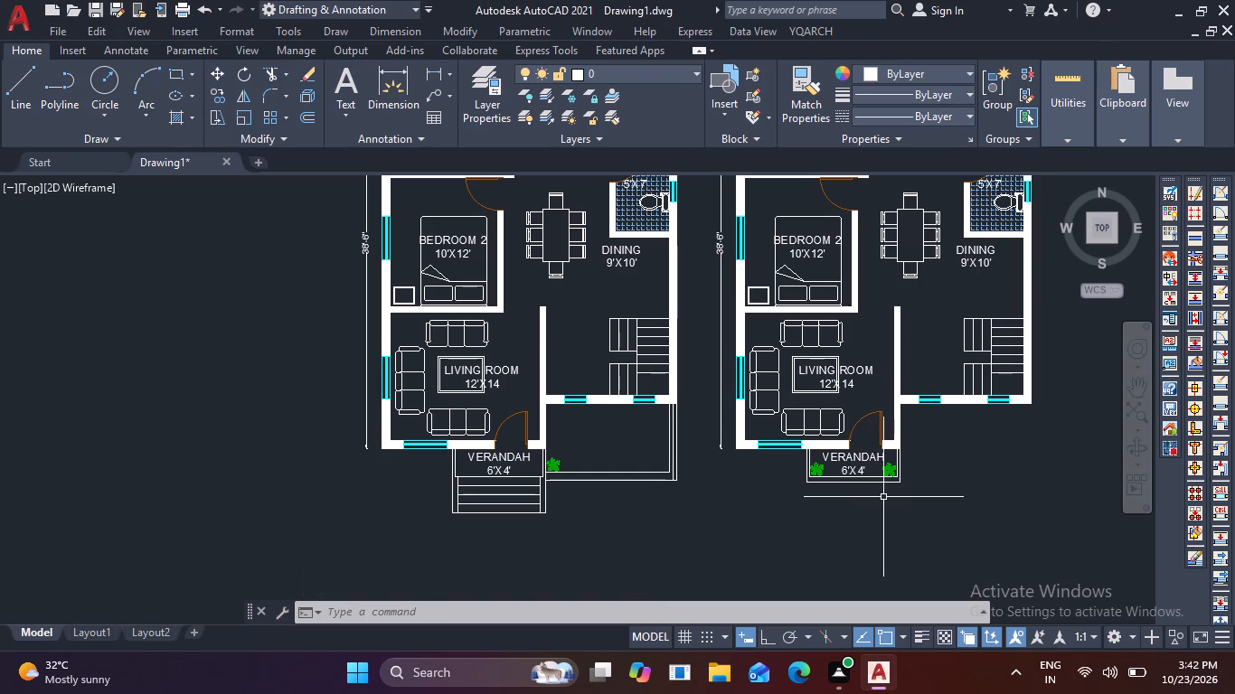
Change the copied plan's VERANDAH label to BALCONY, keeping the 6'X4' size line.
scroll(880, 490, "up", 3)
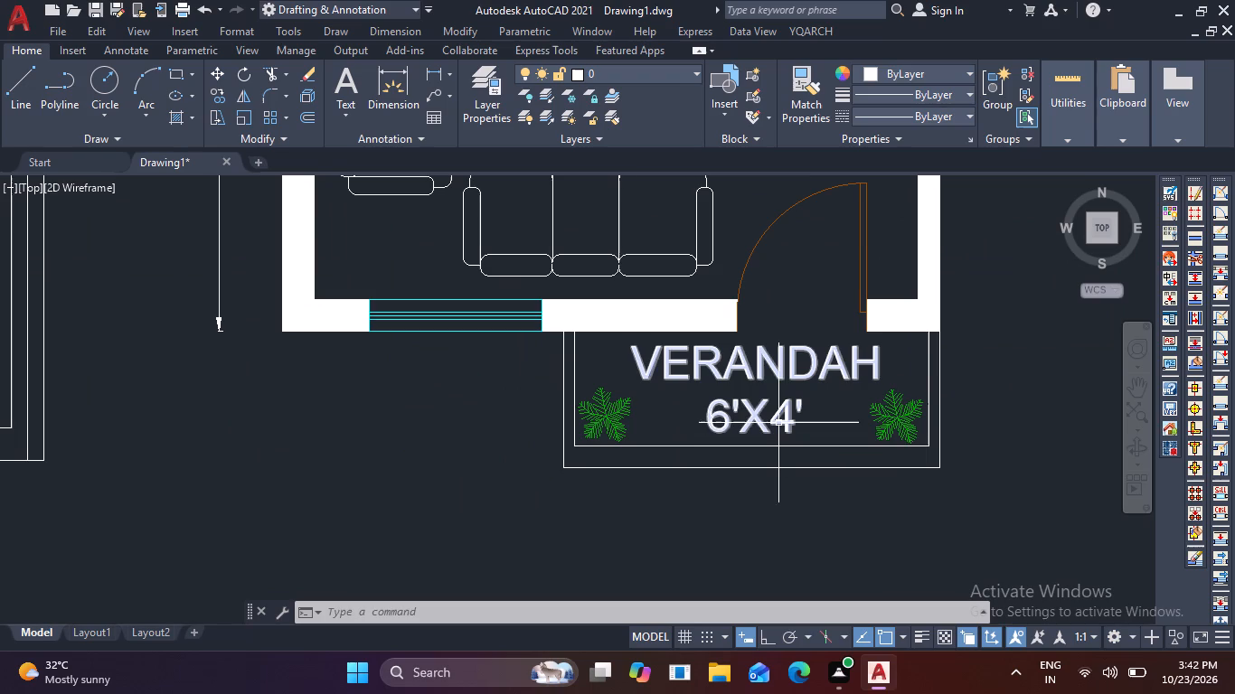
double_click(778, 422)
left_click(894, 374)
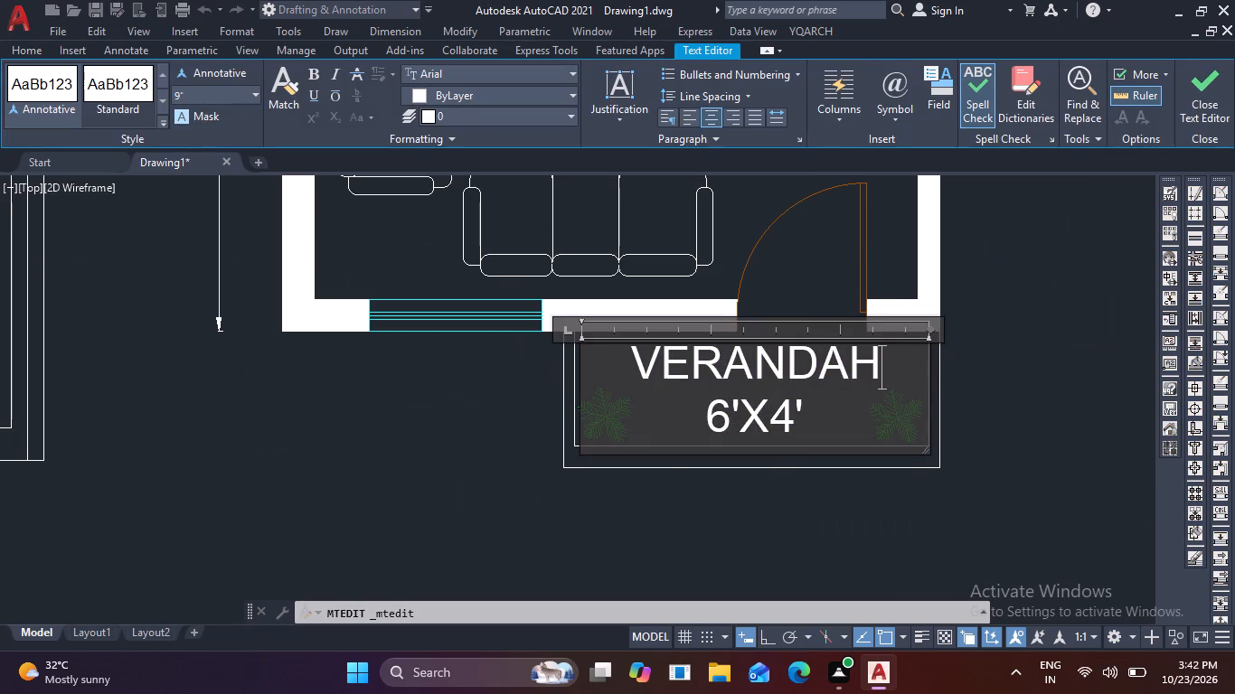
key("BackSpace")
key("BackSpace")
key("BackSpace")
key("BackSpace")
key("BackSpace")
key("BackSpace")
key("BackSpace")
key("BackSpace")
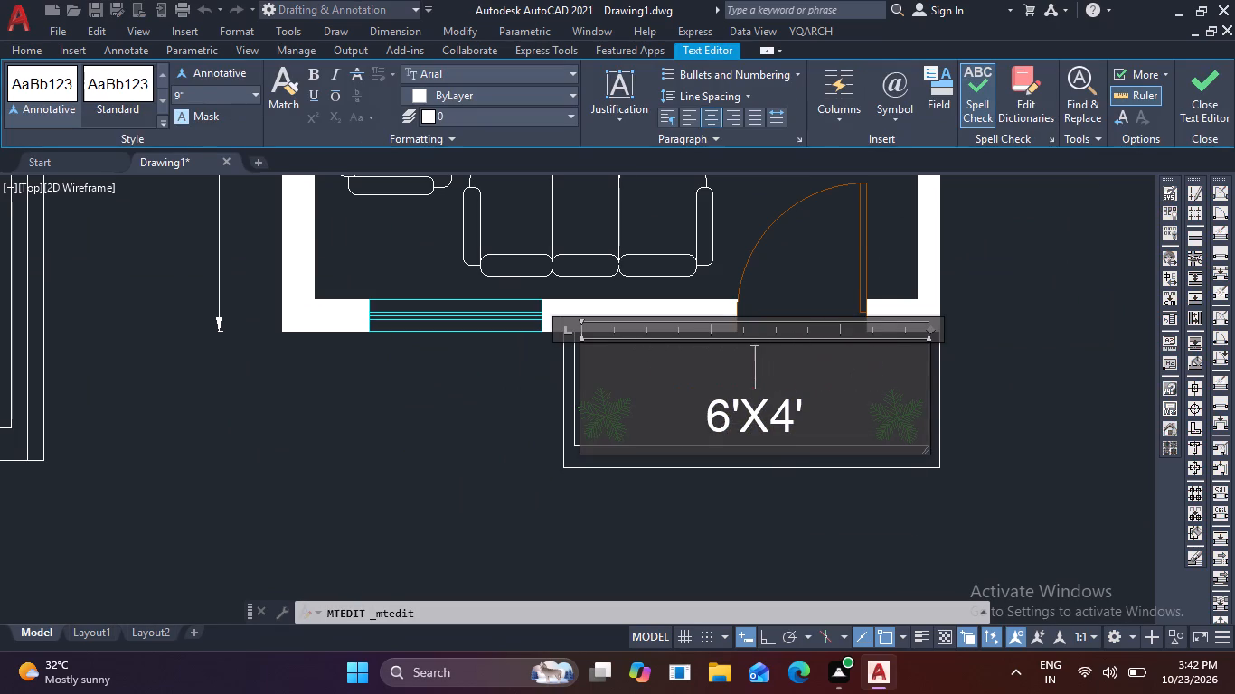
type("BALCONY")
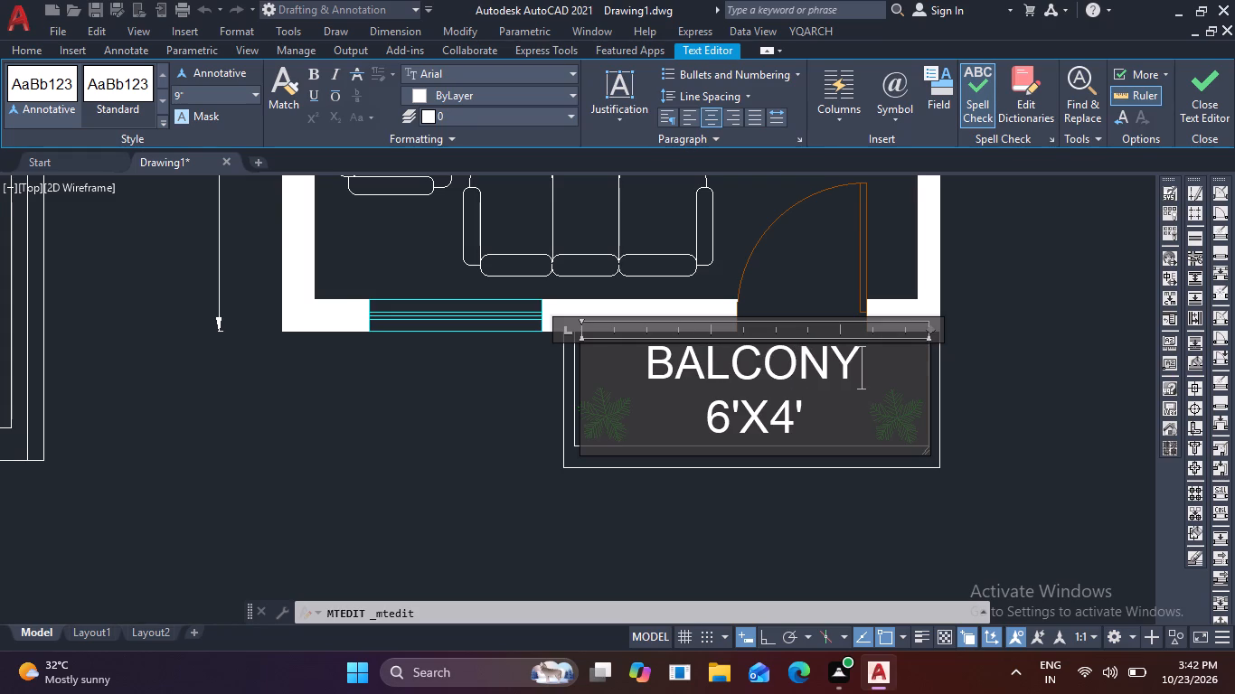
left_click(1001, 367)
Copy the original plan's VERANDAH 6'X4' label to the empty space below its entrance steps.
scroll(1001, 367, "down", 3)
middle_click_drag(1004, 360, 683, 549)
scroll(695, 438, "down", 2)
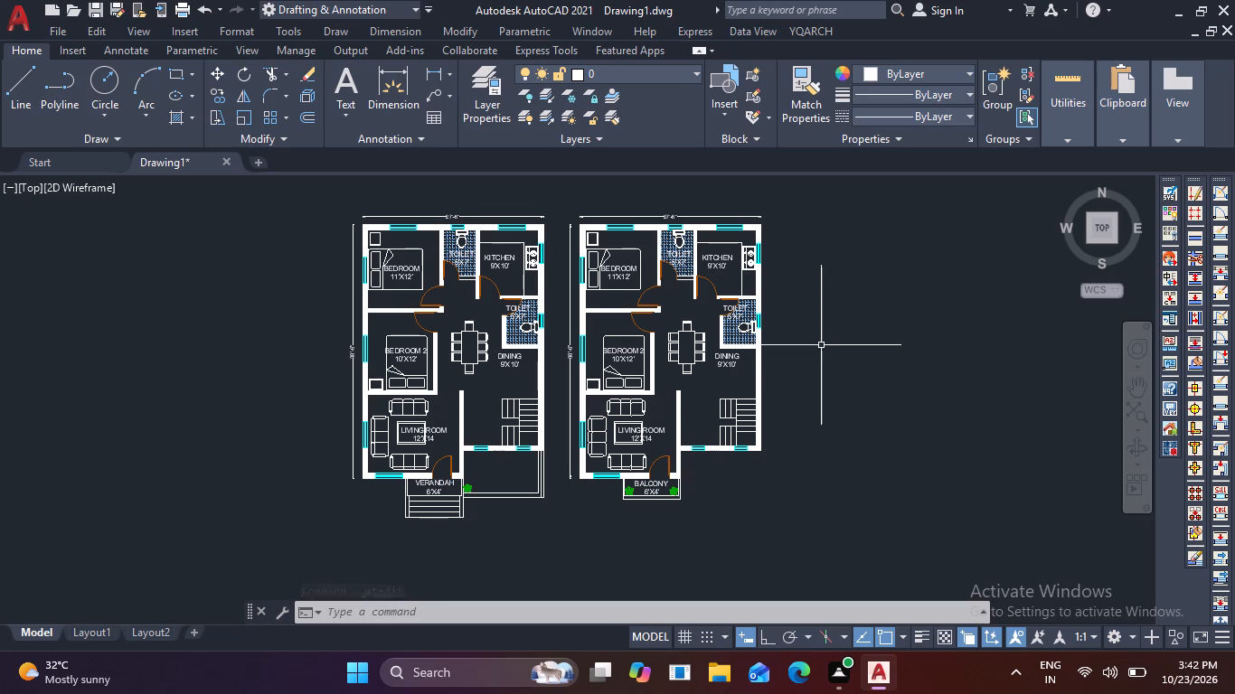
scroll(381, 468, "up", 1)
middle_click_drag(456, 483, 466, 443)
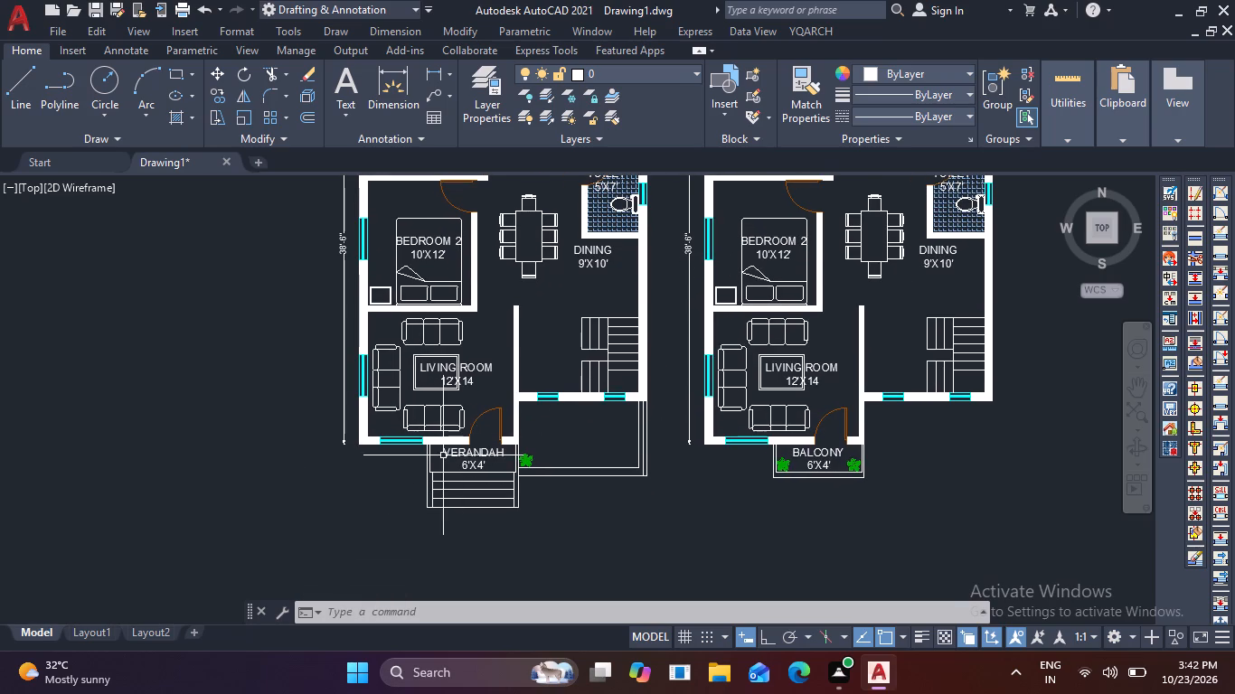
left_click(457, 455)
type("CO")
key("space")
left_click(457, 455)
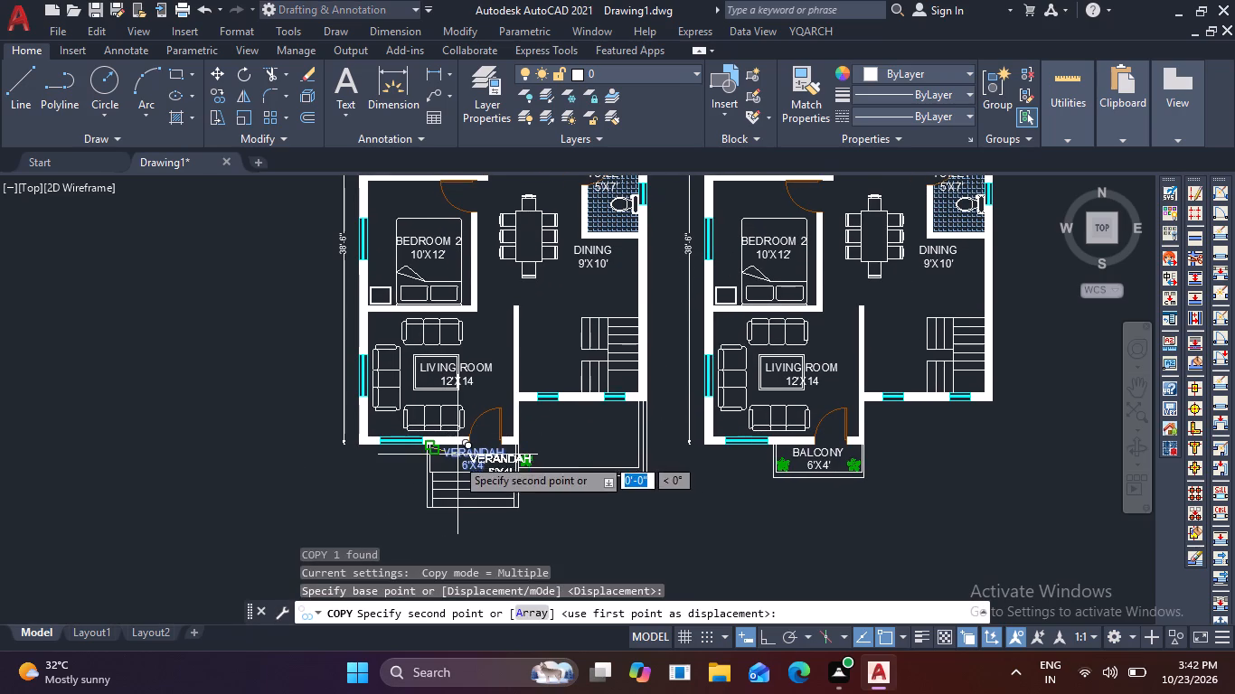
scroll(444, 519, "down", 1)
middle_click_drag(429, 524, 425, 486)
scroll(426, 484, "up", 2)
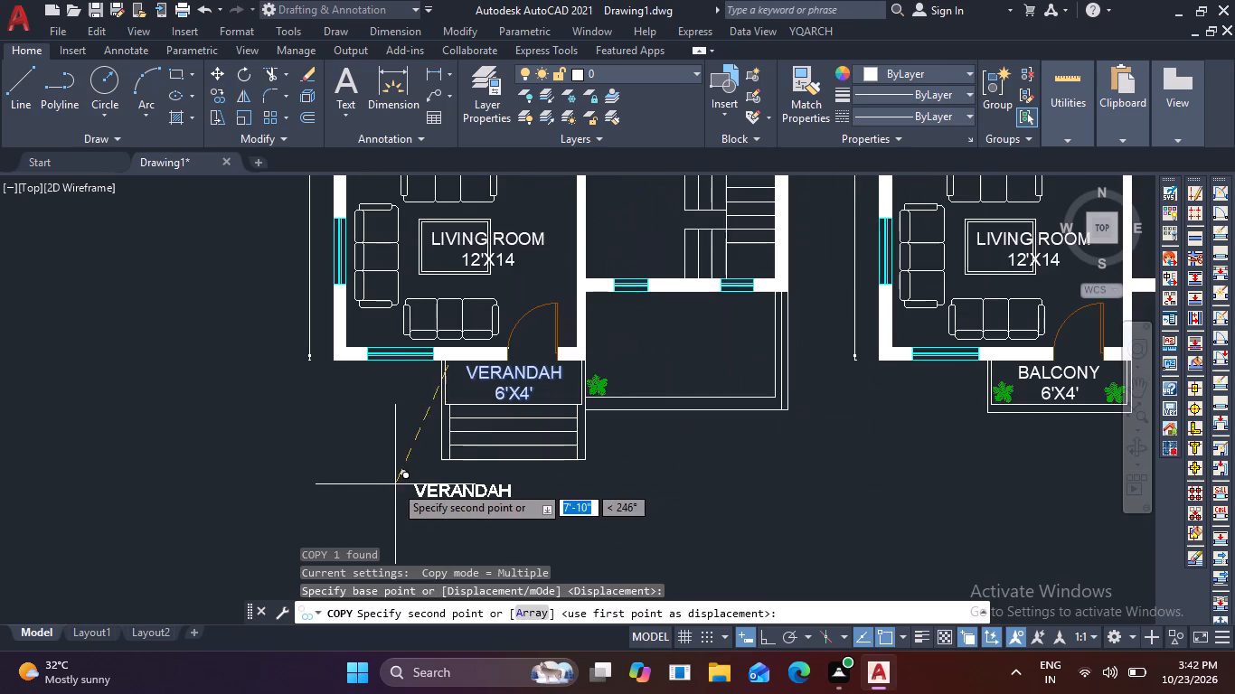
left_click(351, 481)
key("Escape")
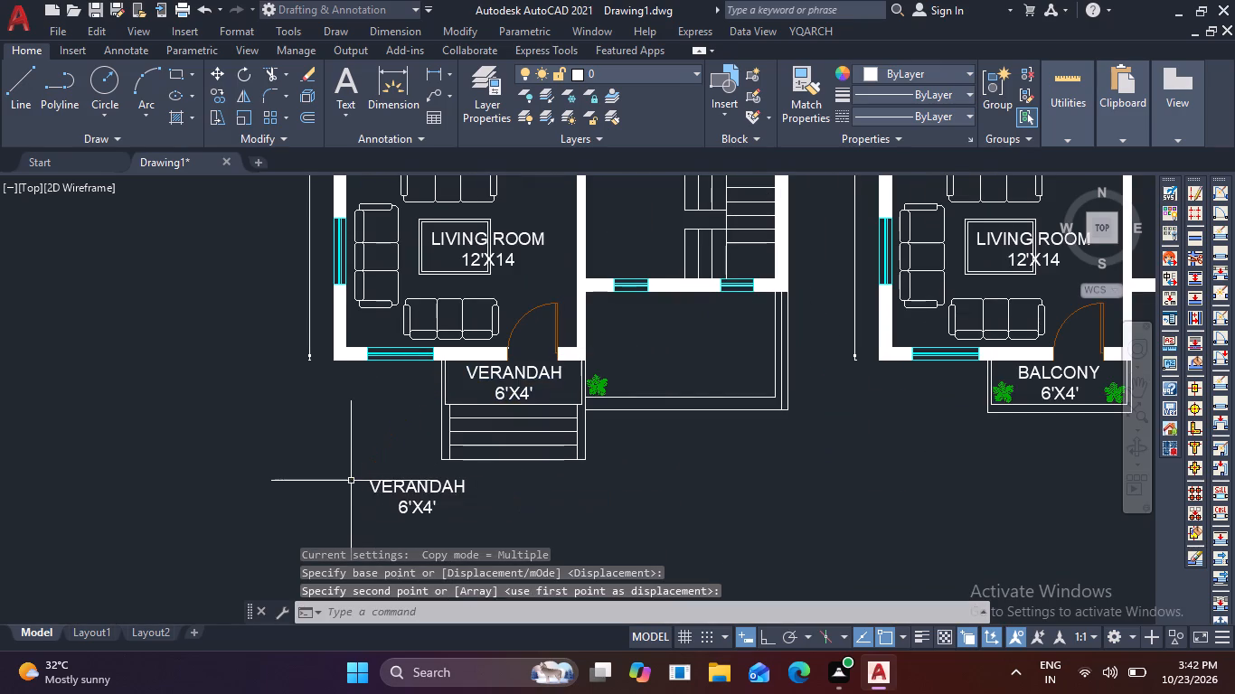
Replace the copied label's text below the steps with GROUND FLOOR PLAN and widen its text box to fit one line.
double_click(424, 491)
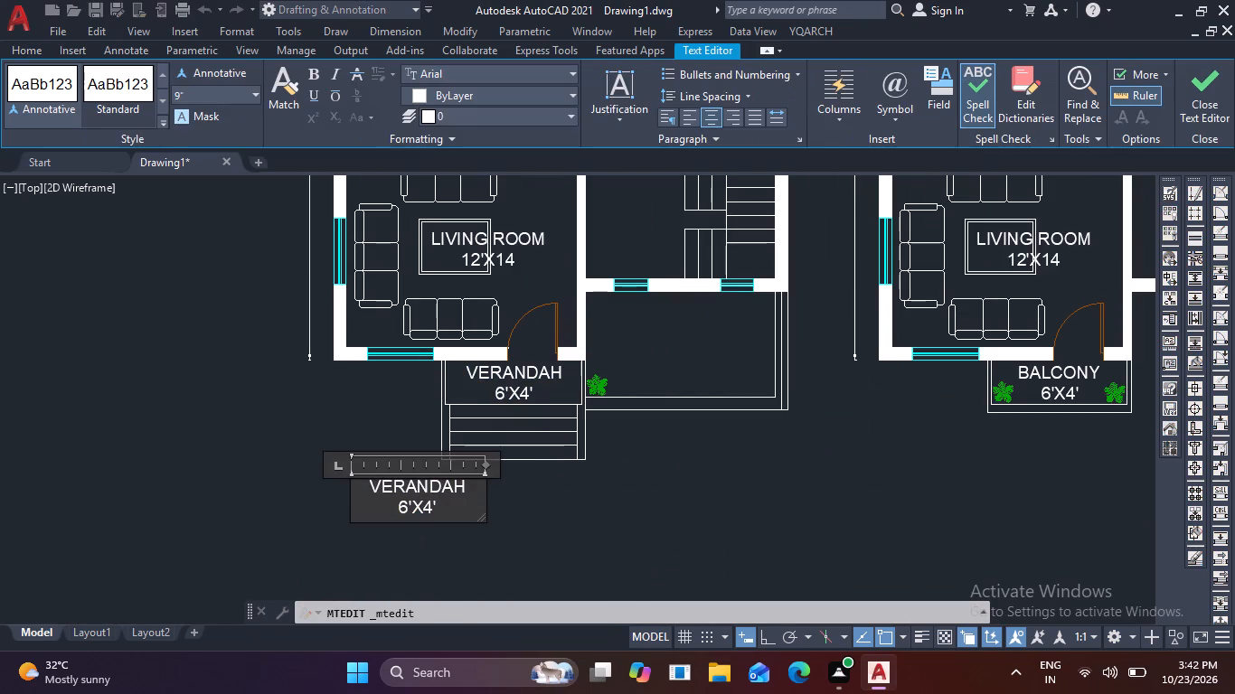
left_click(467, 508)
key("BackSpace")
key("BackSpace")
key("BackSpace")
key("BackSpace")
key("BackSpace")
key("BackSpace")
key("BackSpace")
key("BackSpace")
key("BackSpace")
key("BackSpace")
key("BackSpace")
key("BackSpace")
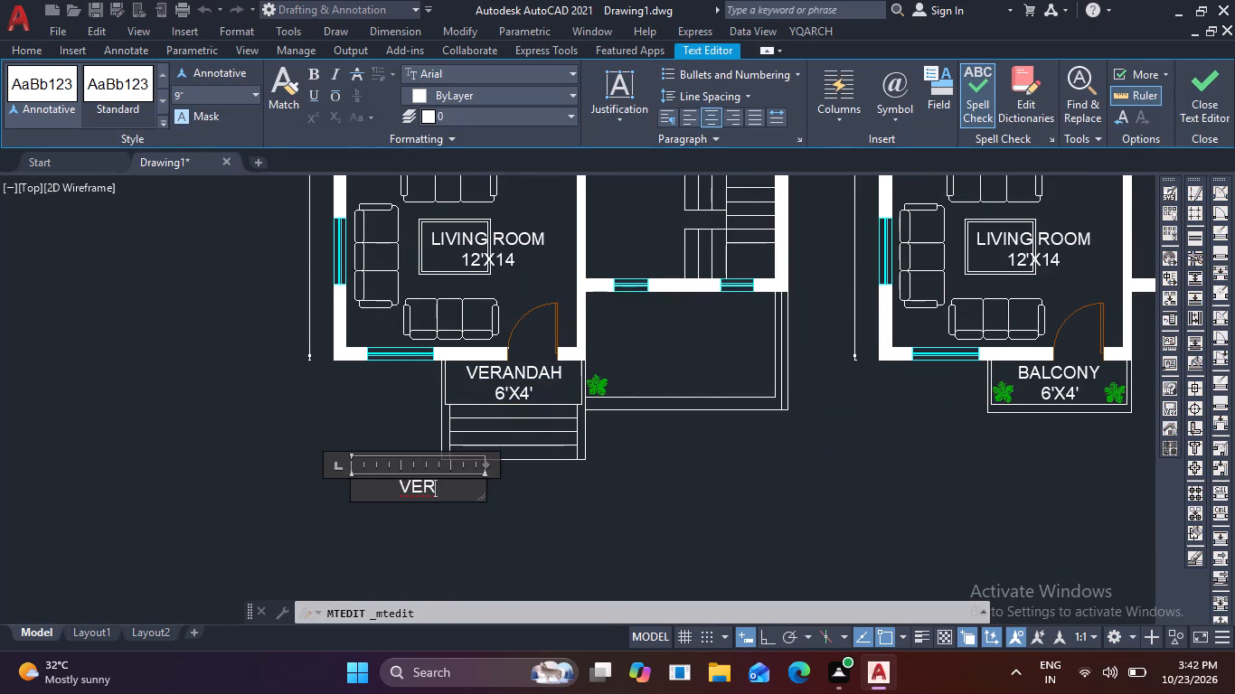
key("BackSpace")
key("BackSpace")
key("BackSpace")
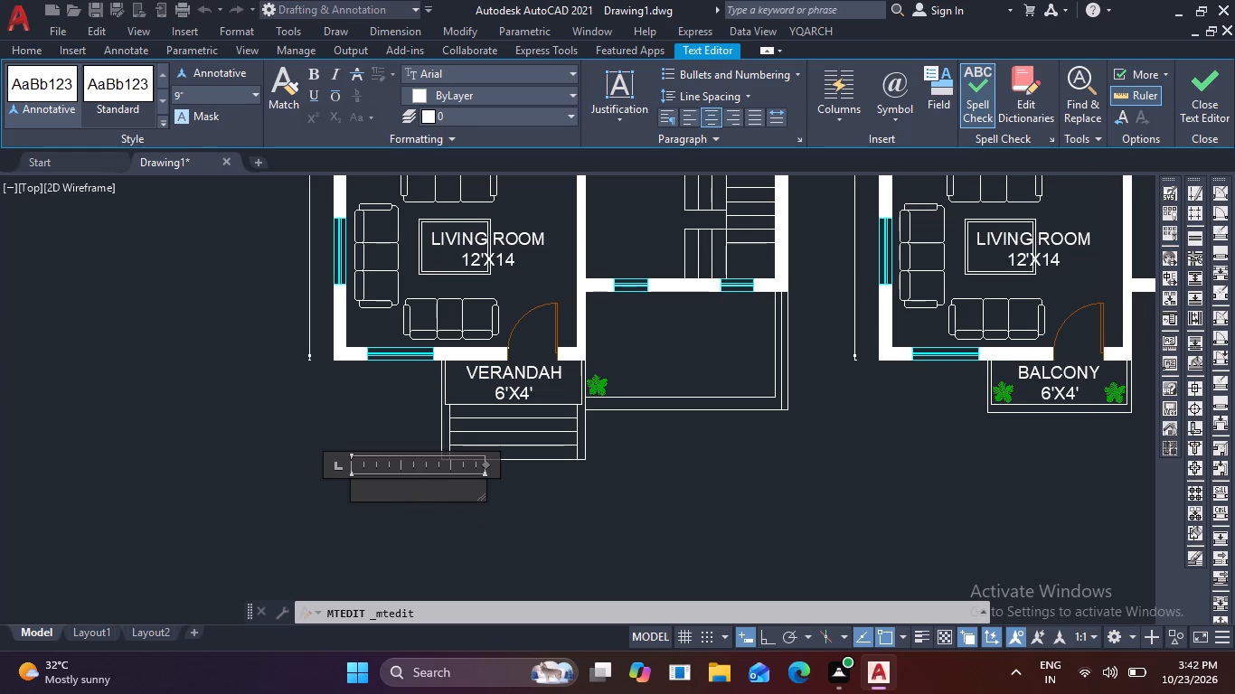
key("g")
type("ROUND F")
type("LOOR")
key("space")
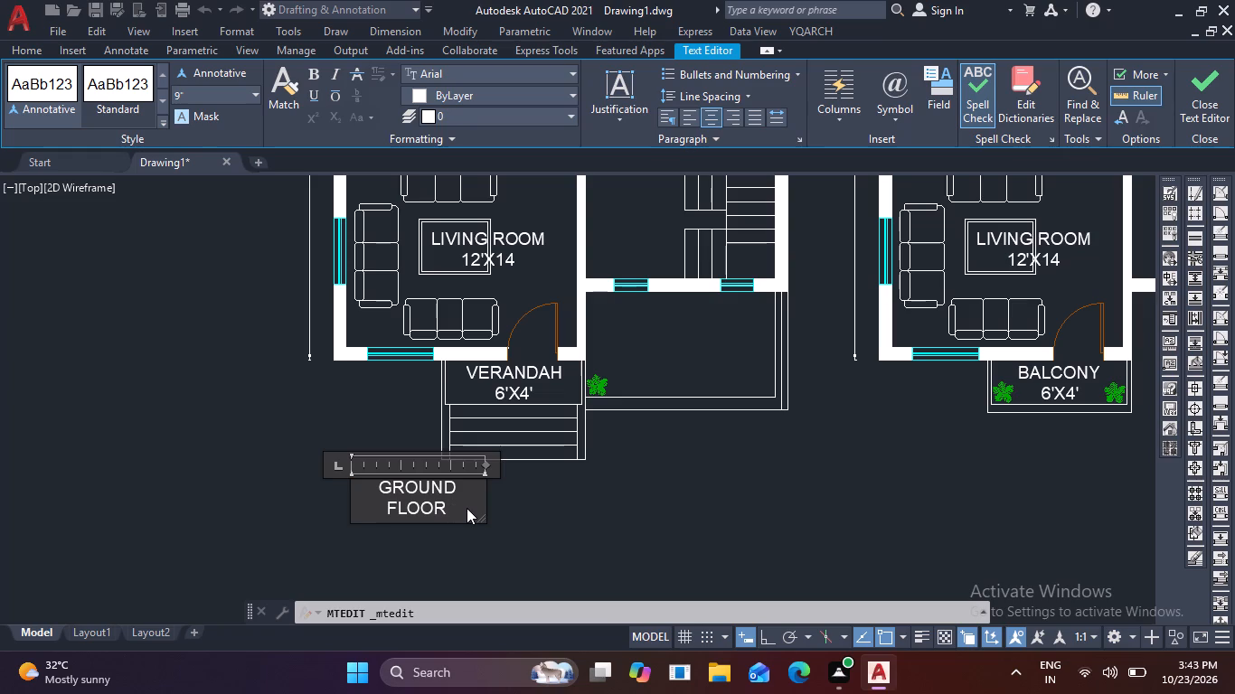
type("PLAN")
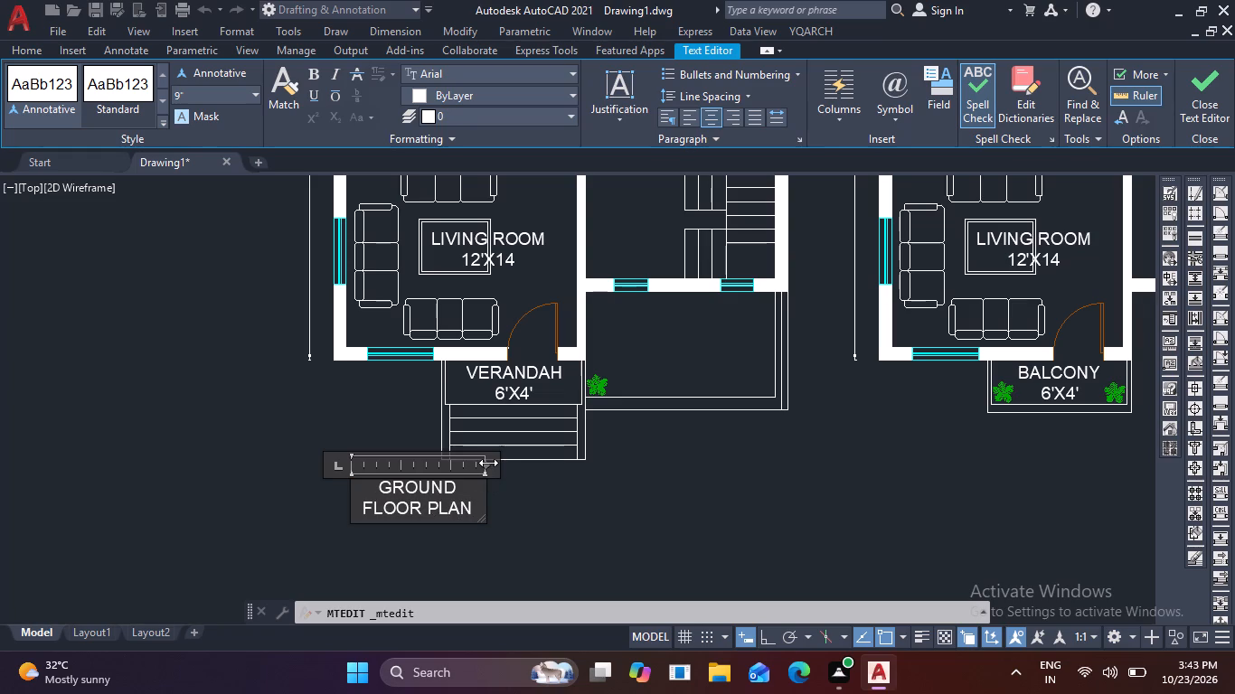
left_click_drag(488, 463, 597, 458)
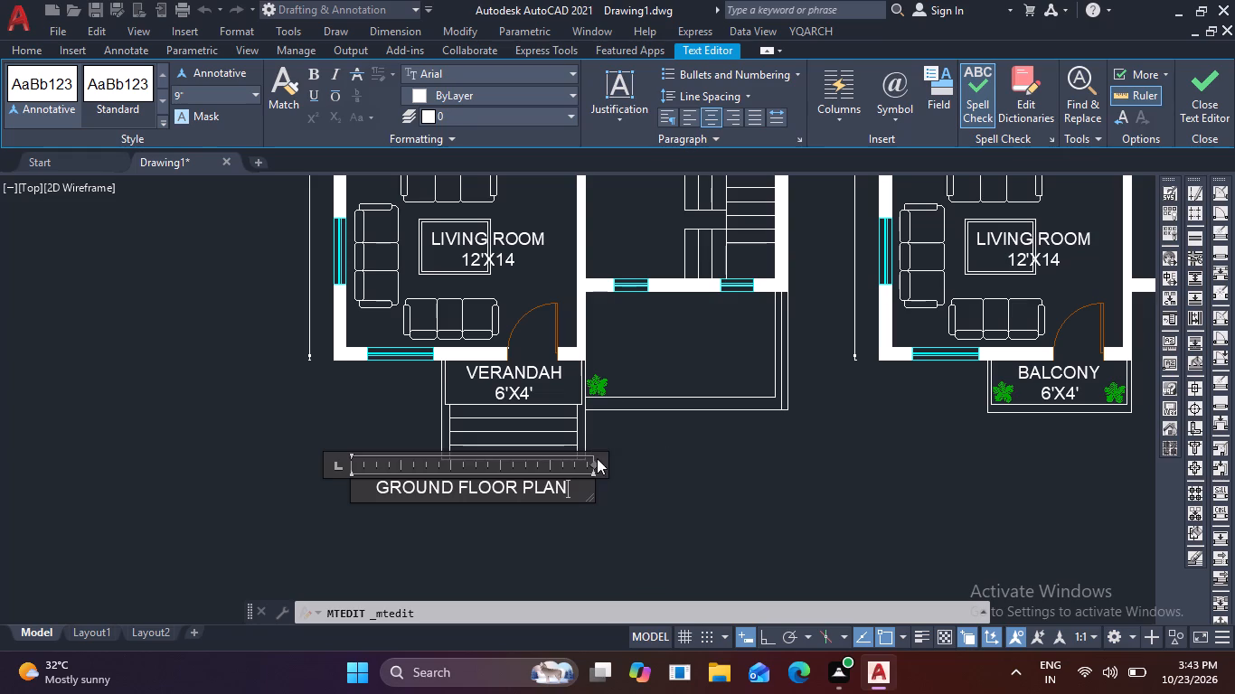
left_click(683, 515)
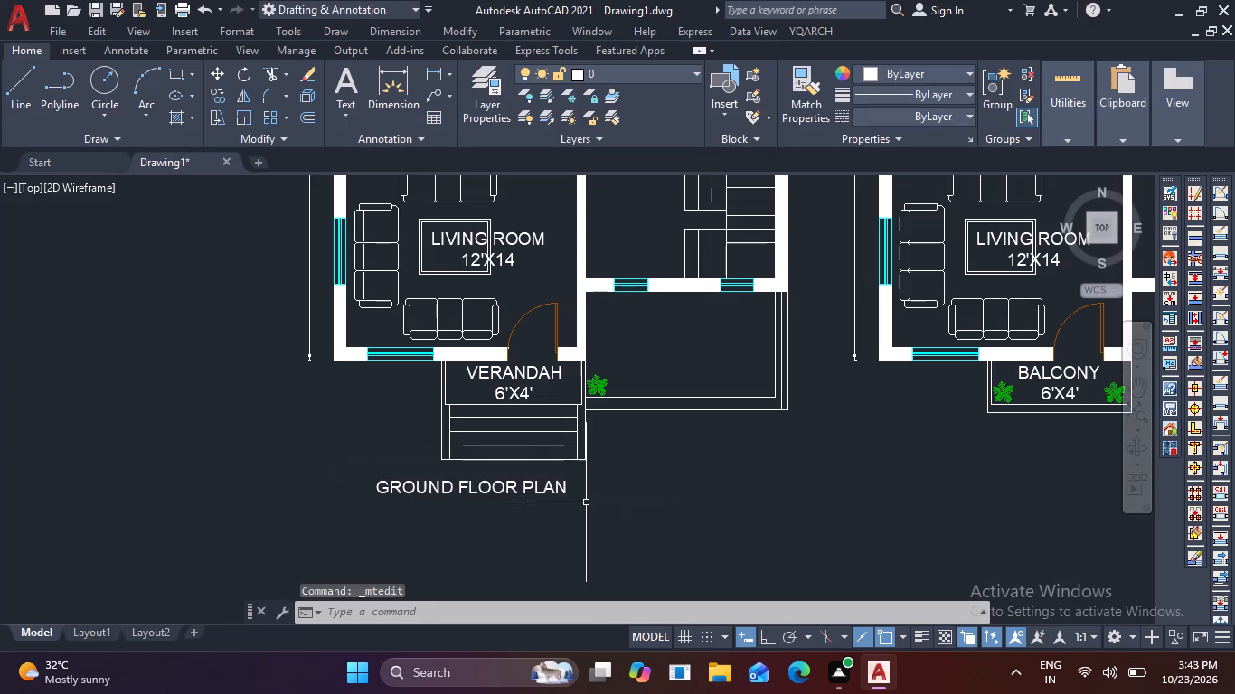
Set the GROUND FLOOR PLAN title's text height to 15 inches and widen its text box to about 20'-4" to fit one line.
double_click(524, 491)
left_click_drag(585, 488, 578, 488)
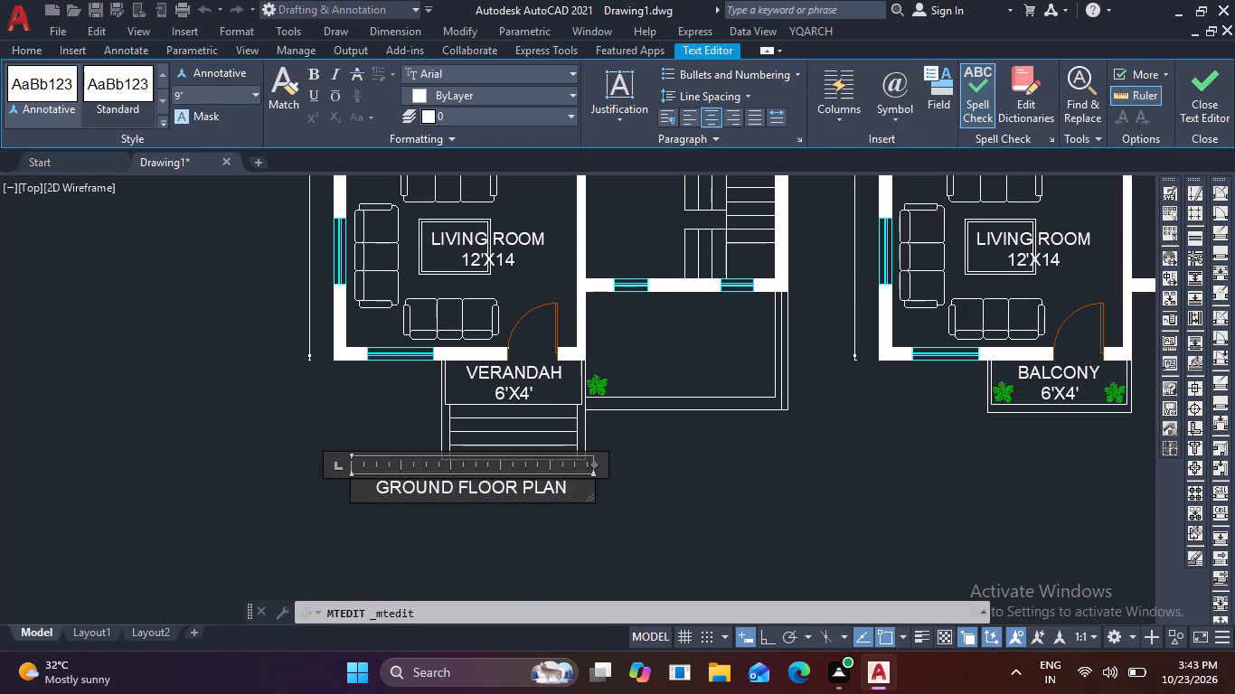
left_click_drag(578, 488, 363, 499)
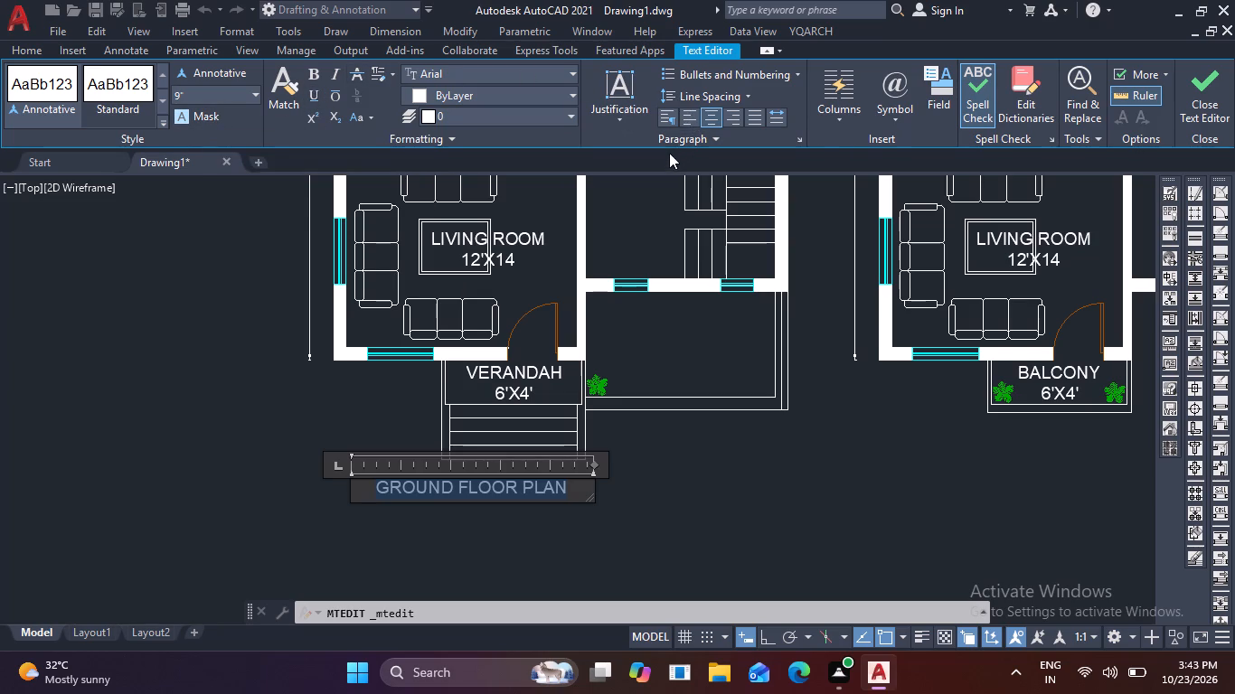
left_click(219, 83)
left_click(216, 90)
type("15")
key("Return")
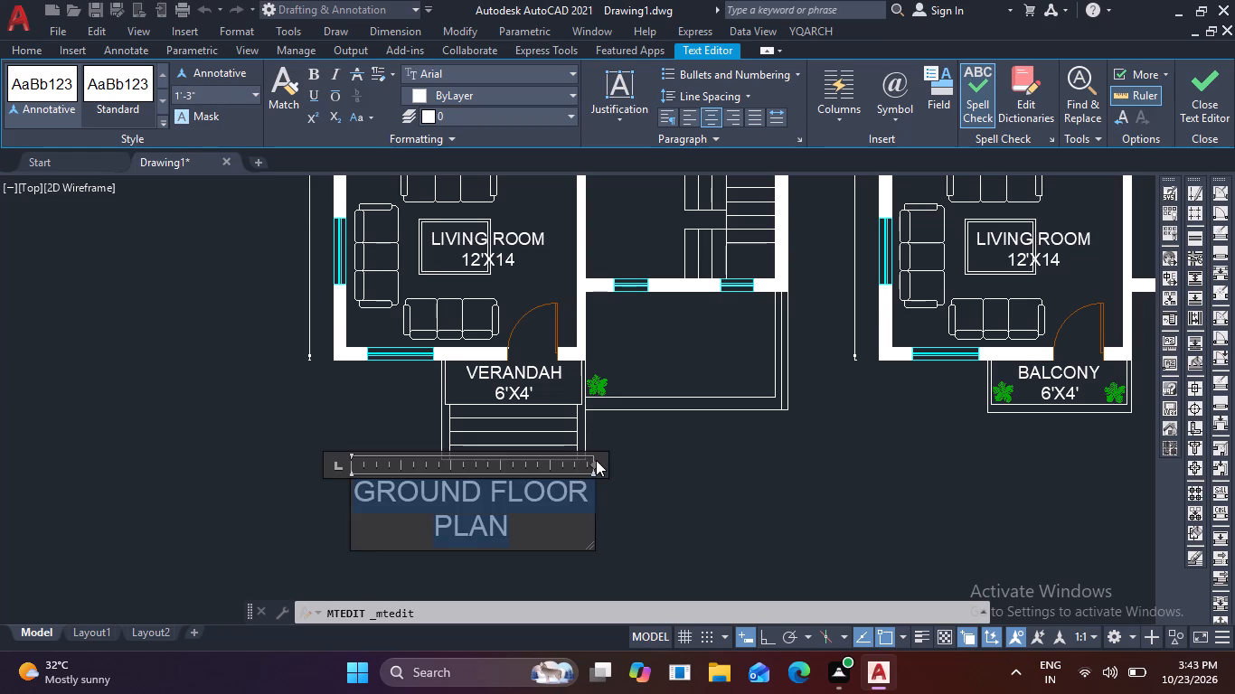
left_click_drag(593, 463, 688, 459)
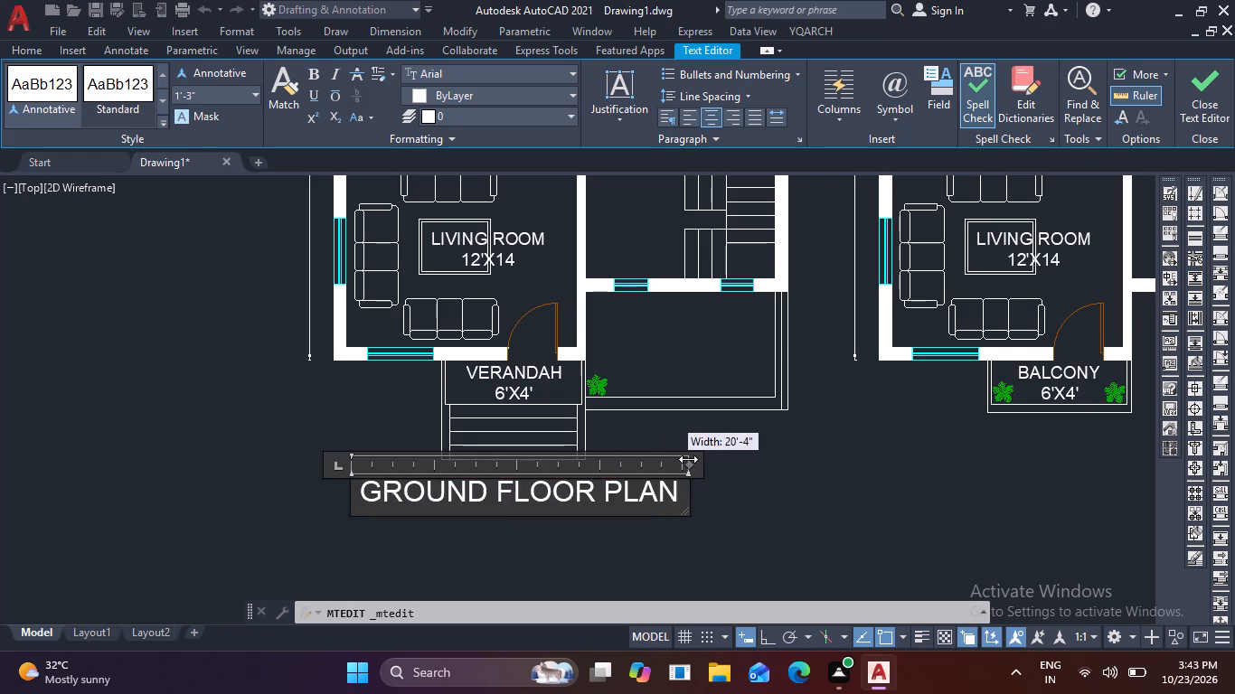
left_click_drag(688, 459, 689, 459)
left_click(567, 549)
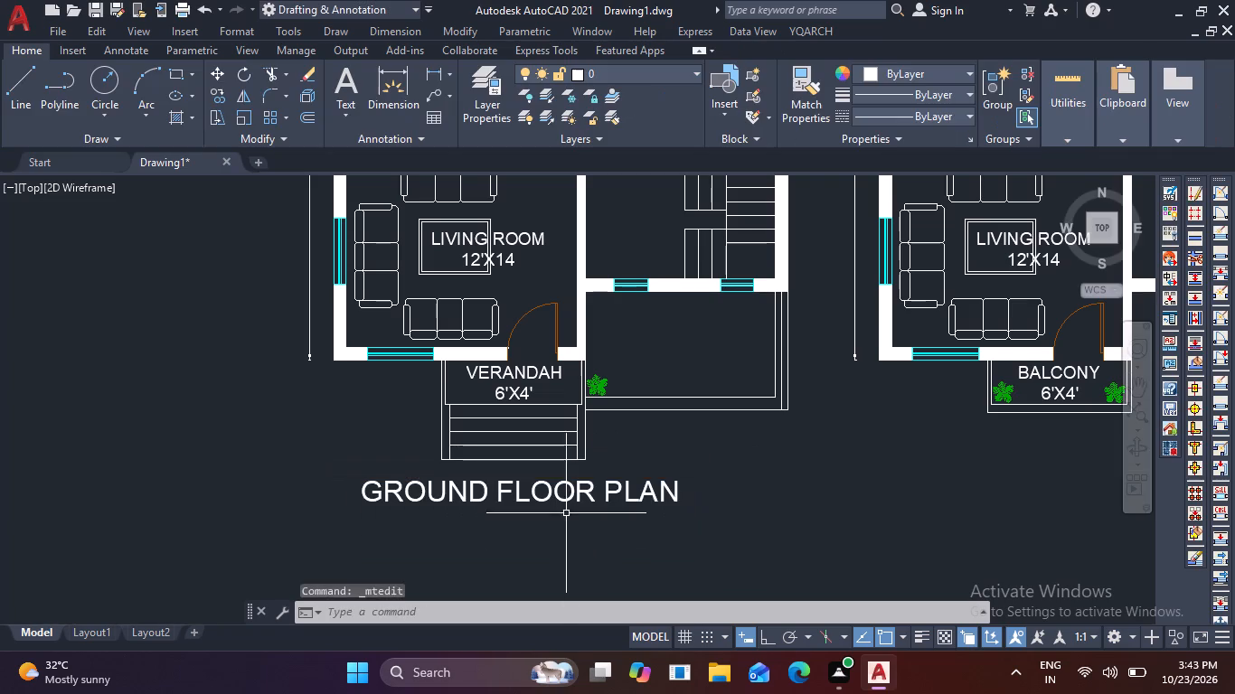
Copy the GROUND FLOOR PLAN title straight across about 32'-7", with Ortho on, to below the copied plan's balcony.
left_click(571, 493)
type("CO")
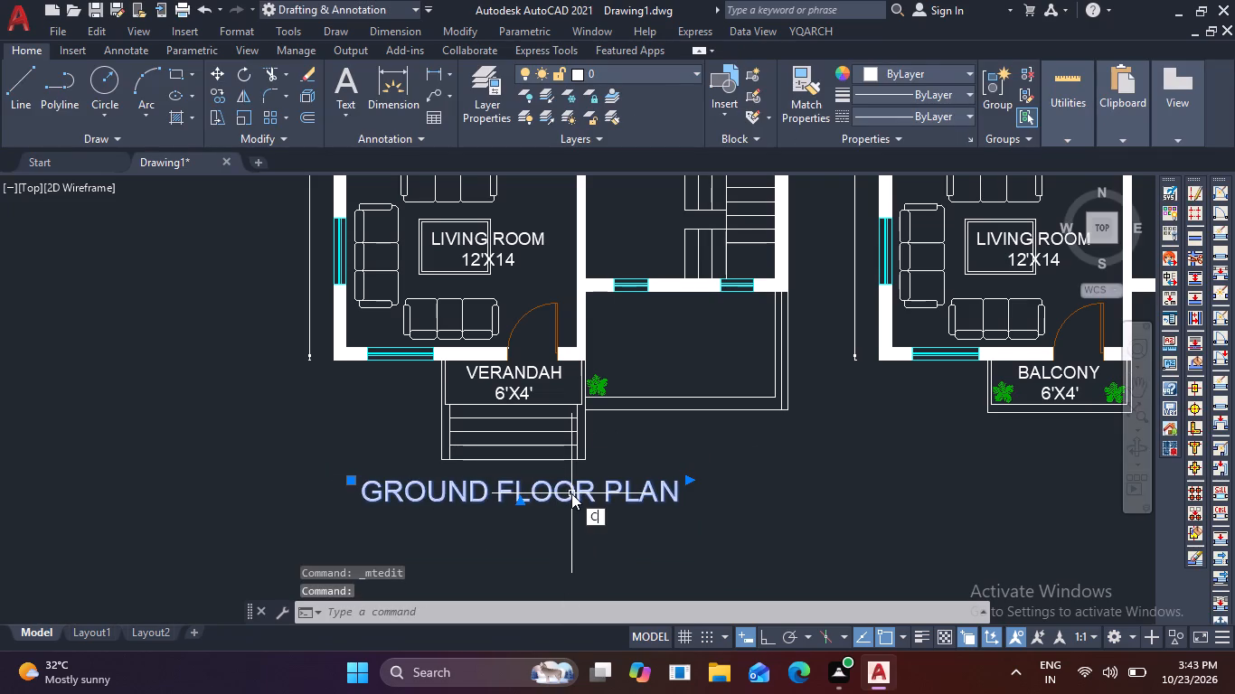
key("space")
left_click(571, 493)
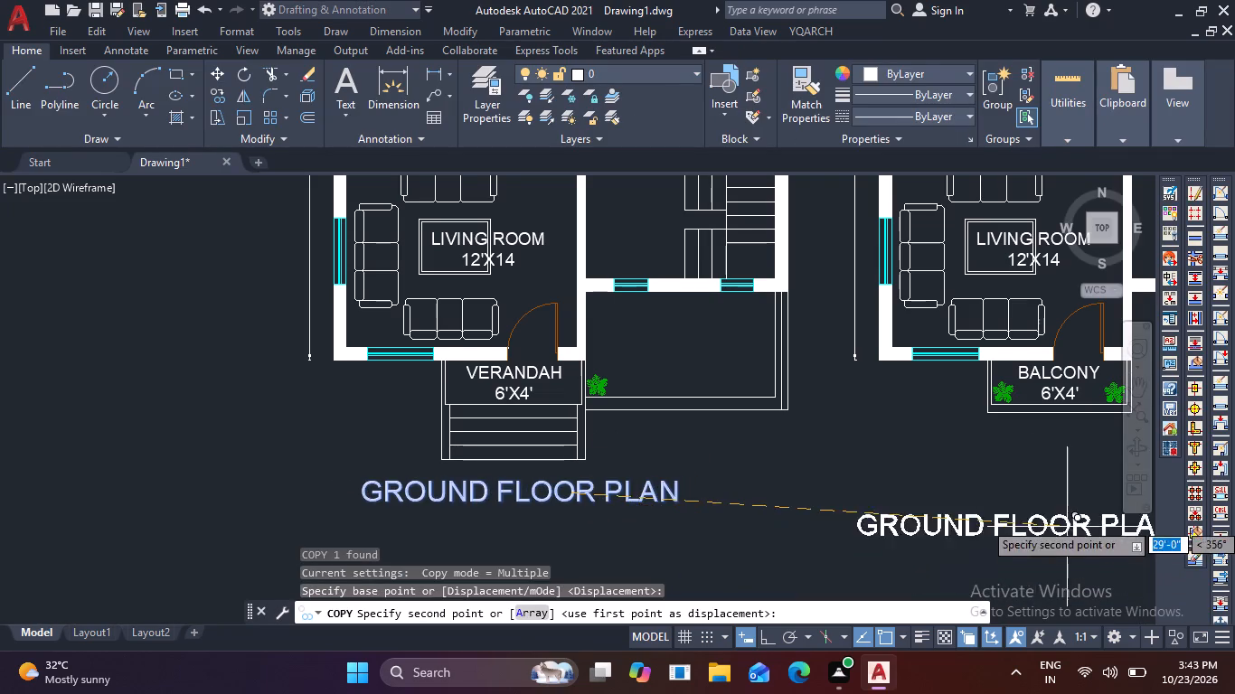
middle_click_drag(915, 511, 464, 544)
key("F8")
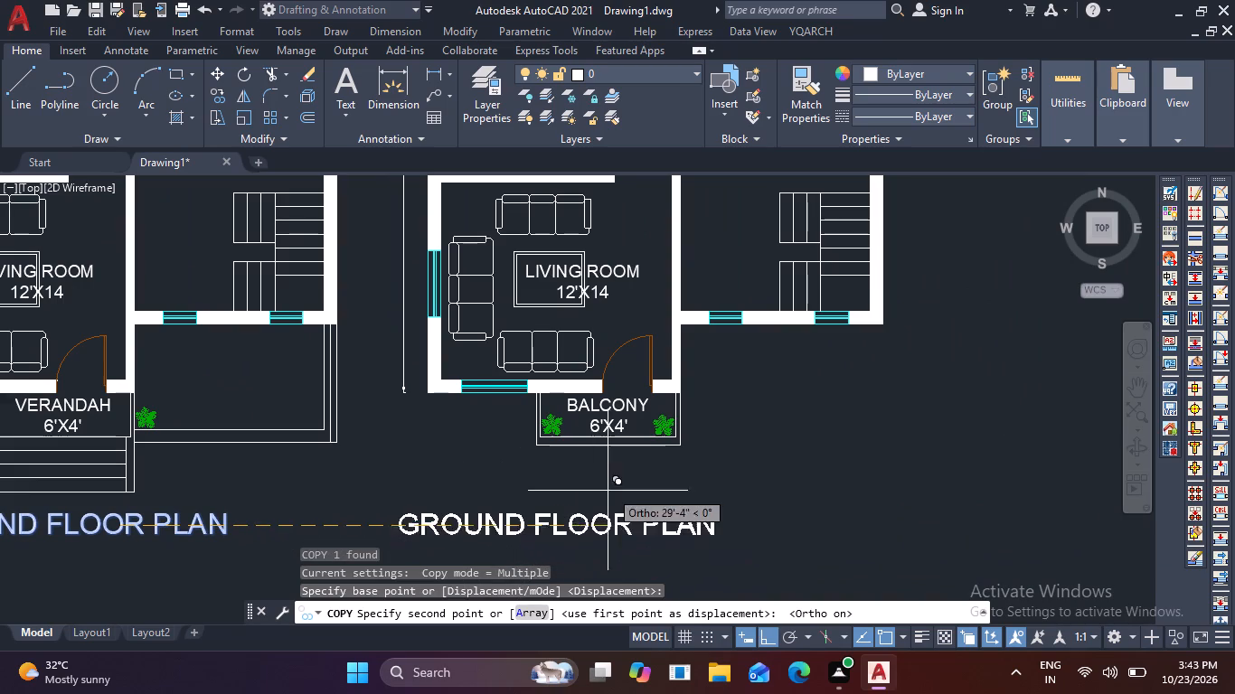
left_click(658, 496)
key("Escape")
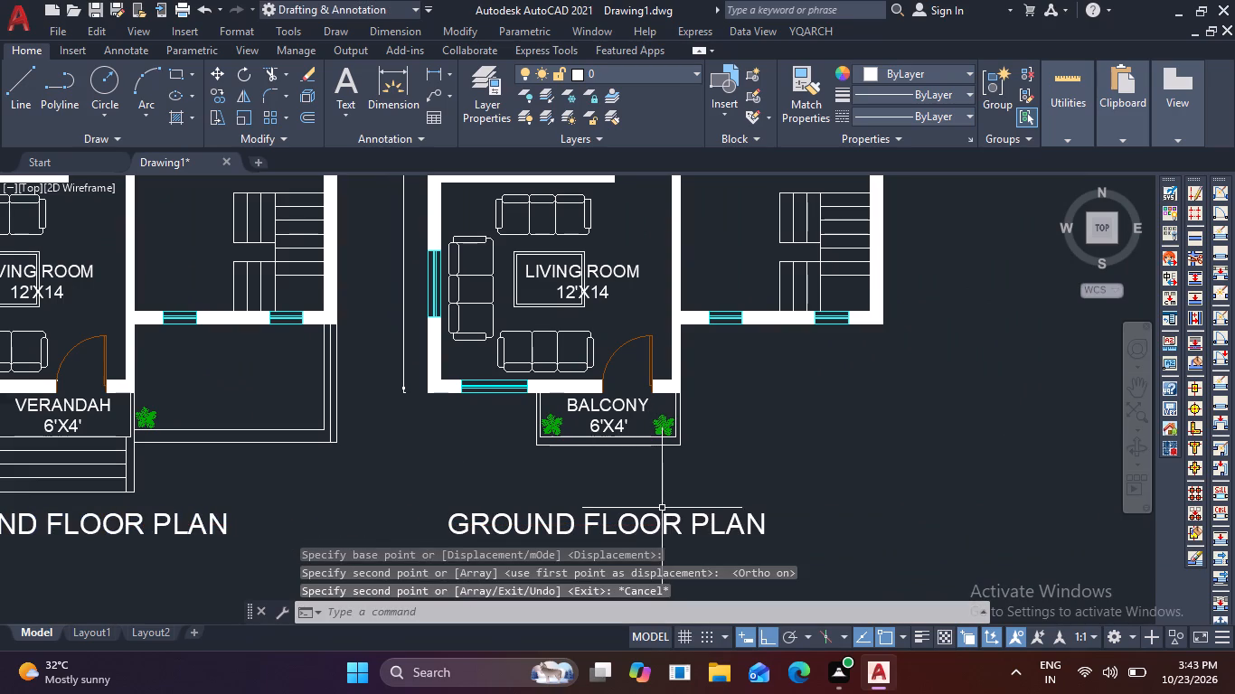
Change the copied title below the balcony to FIRST FLOOR PLAN.
double_click(655, 523)
left_click(665, 517)
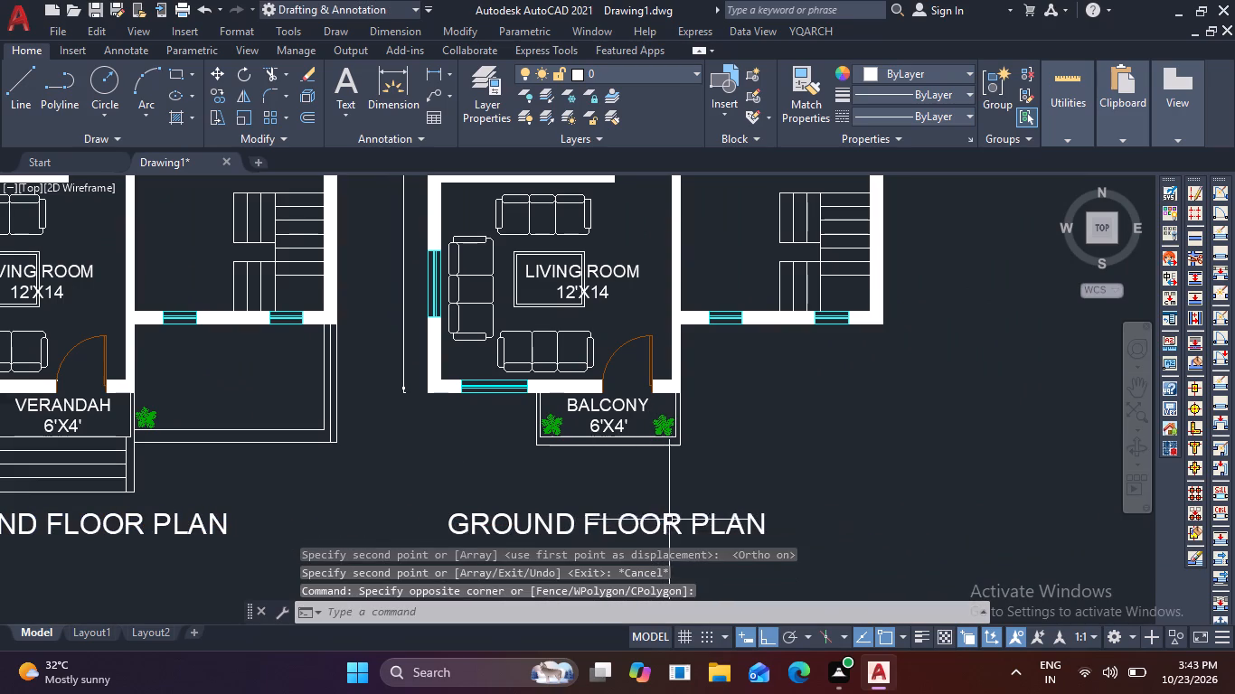
double_click(674, 520)
left_click(768, 521)
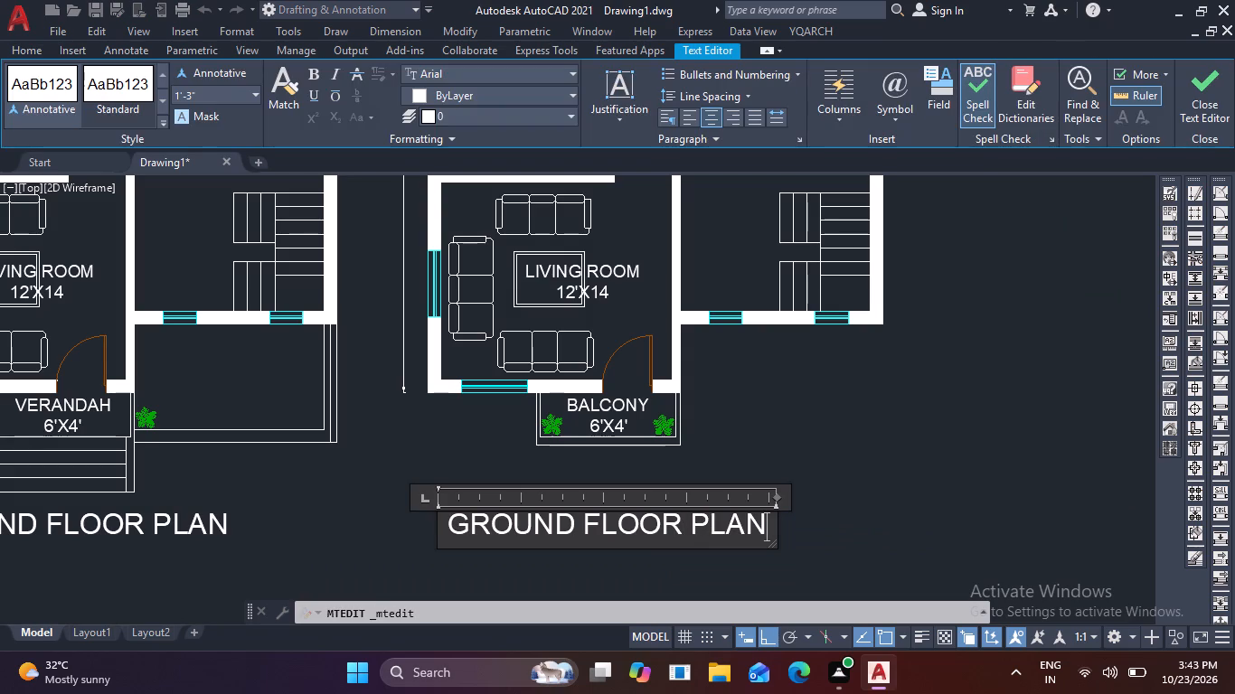
key("BackSpace")
key("BackSpace")
key("BackSpace")
key("BackSpace")
key("BackSpace")
key("BackSpace")
key("BackSpace")
key("BackSpace")
key("BackSpace")
key("BackSpace")
key("BackSpace")
key("BackSpace")
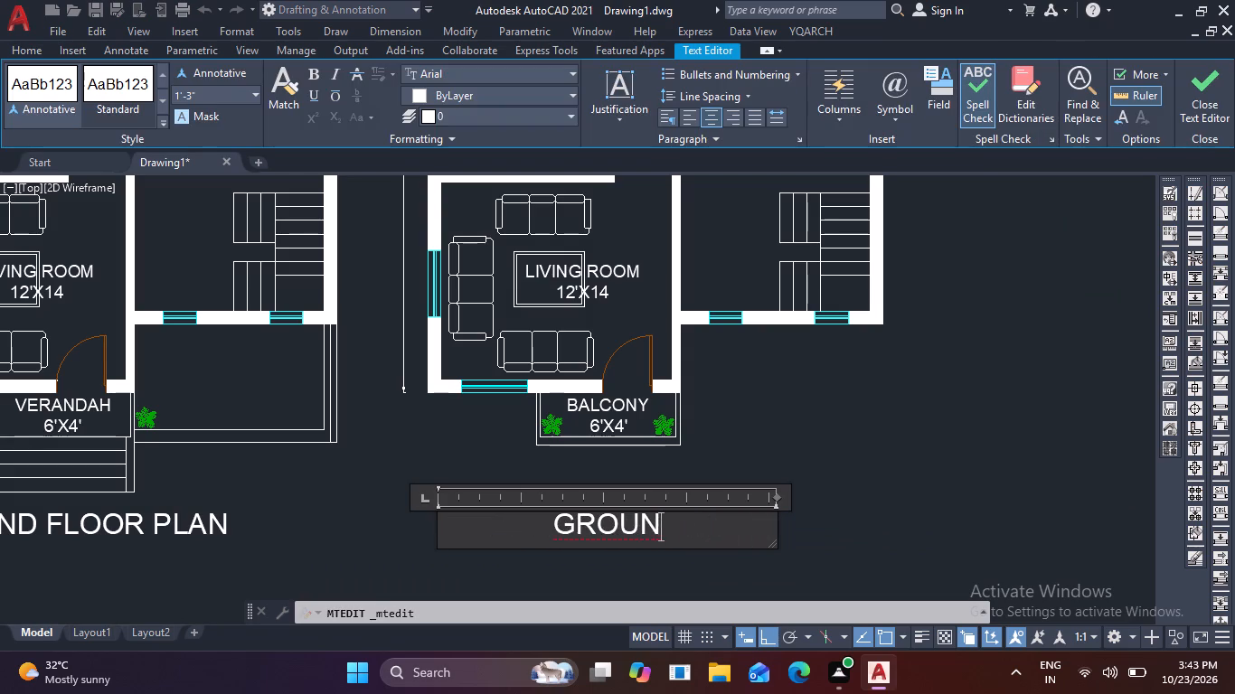
key("BackSpace")
key("BackSpace")
key("BackSpace")
key("BackSpace")
key("BackSpace")
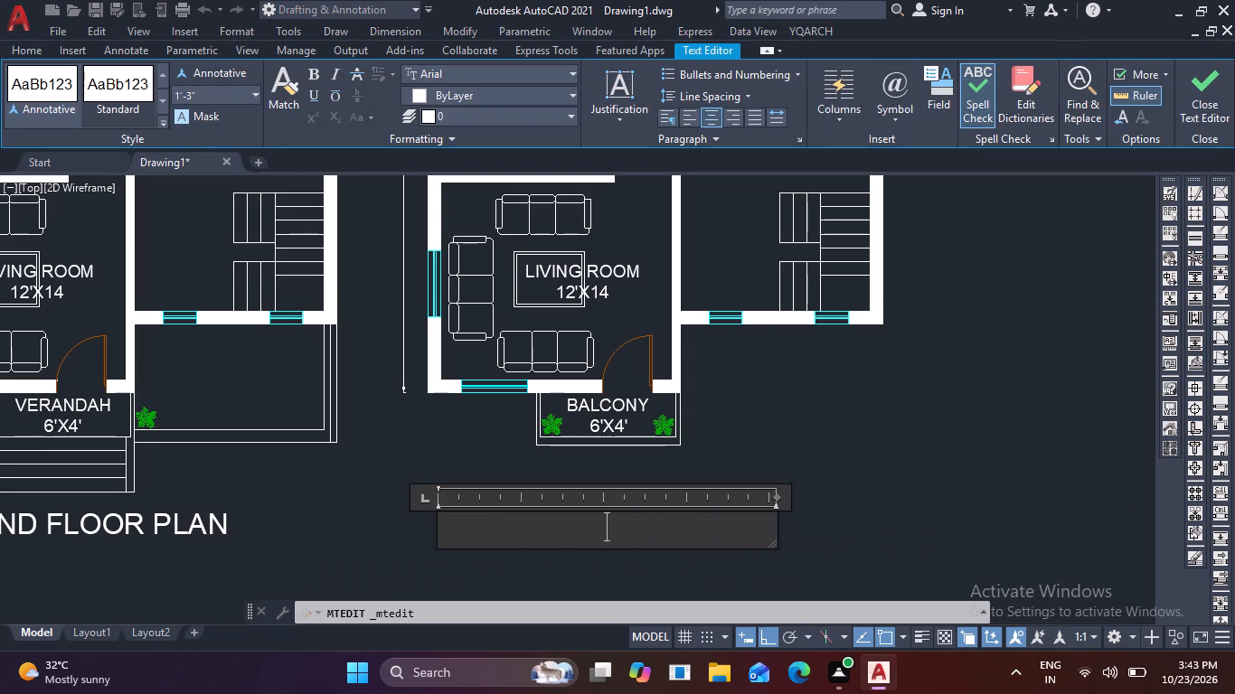
key("f")
type("IR")
type("ST")
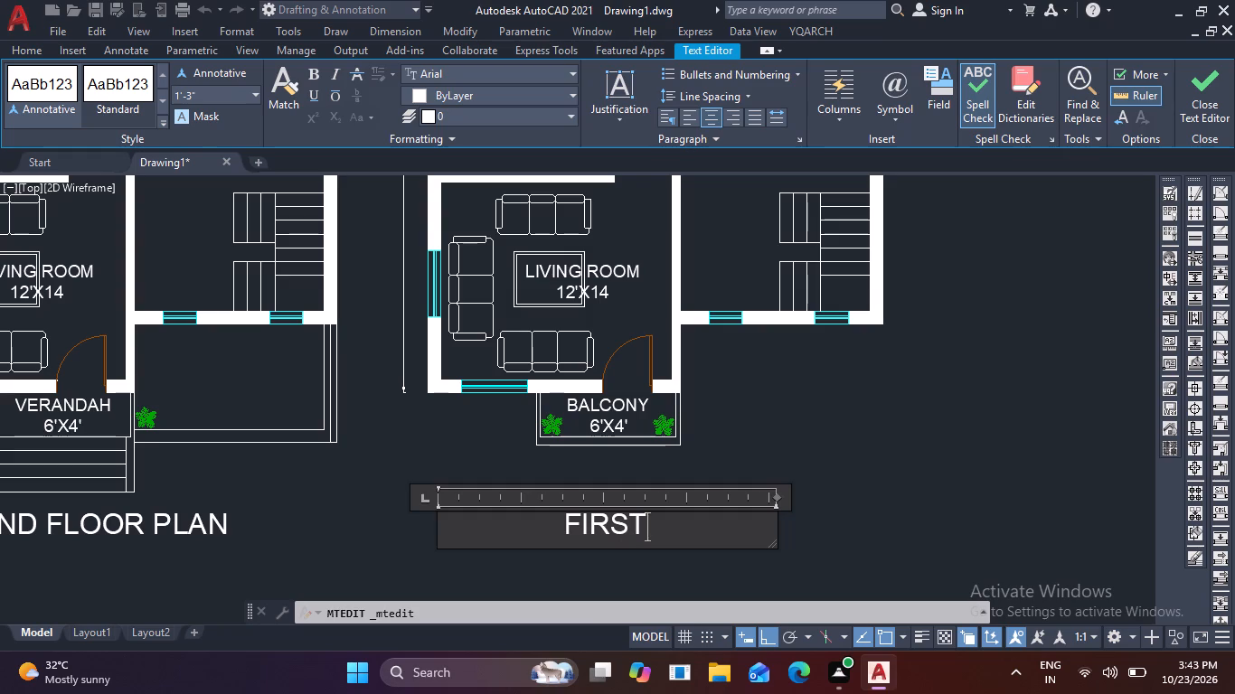
key("space")
type("FLOOR")
key("space")
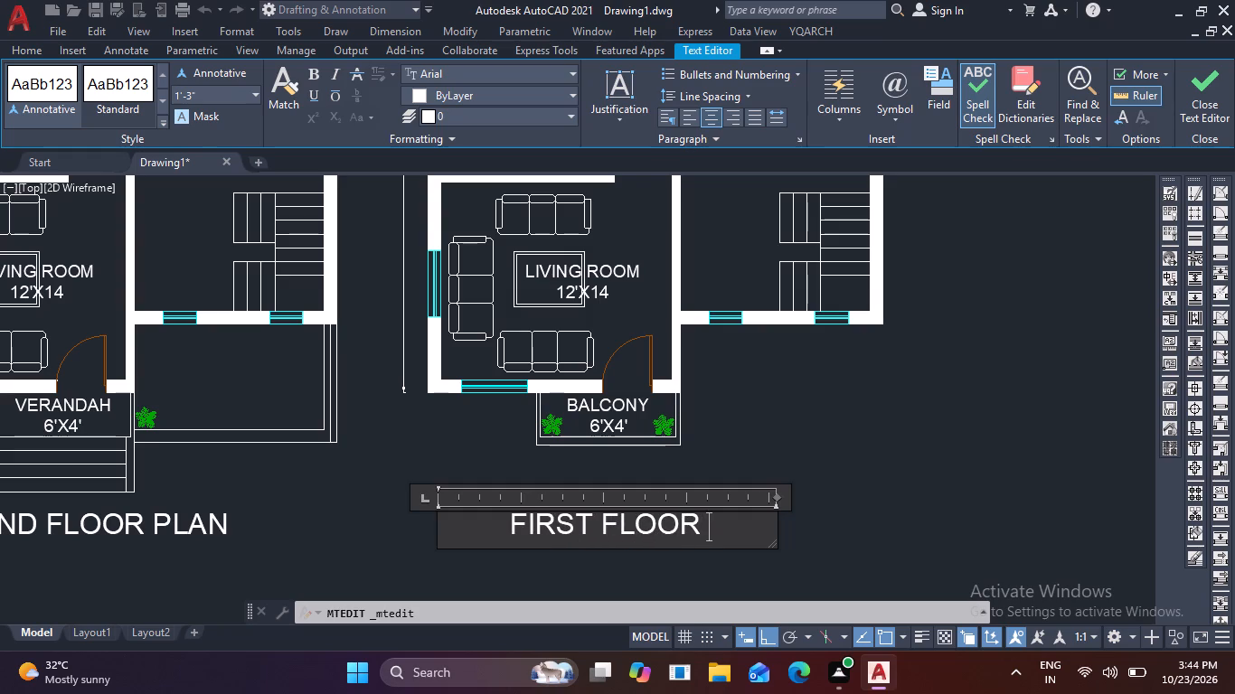
type("PL")
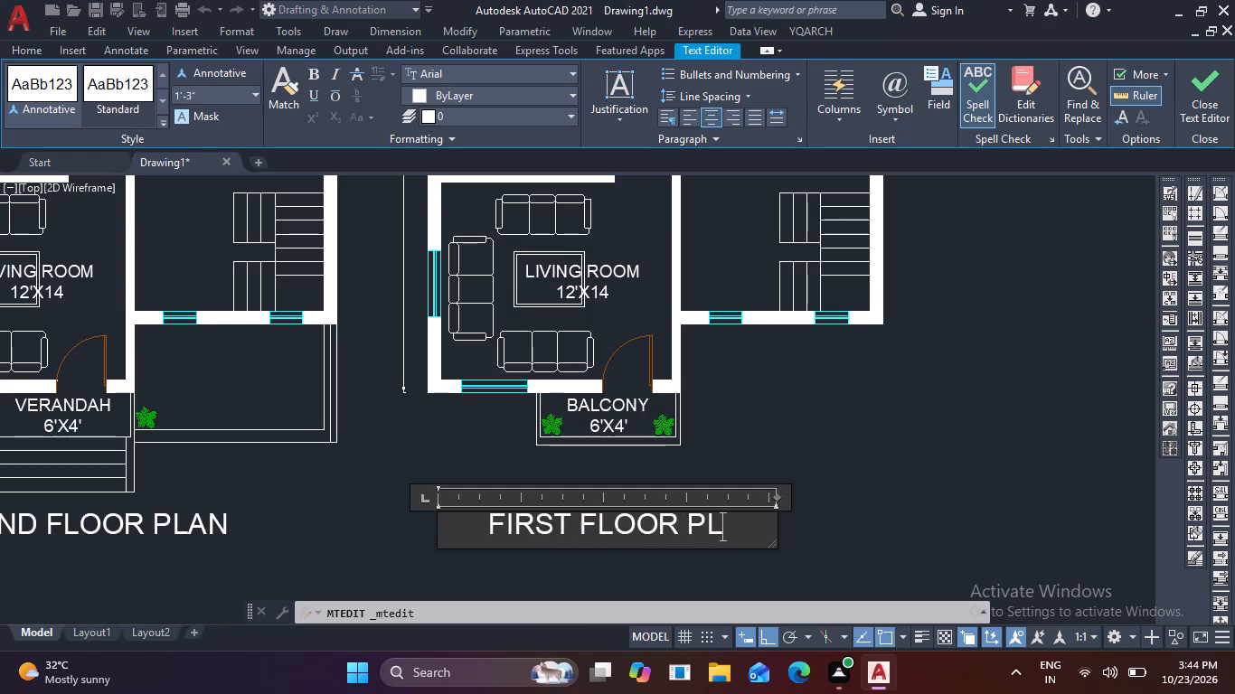
type("AN")
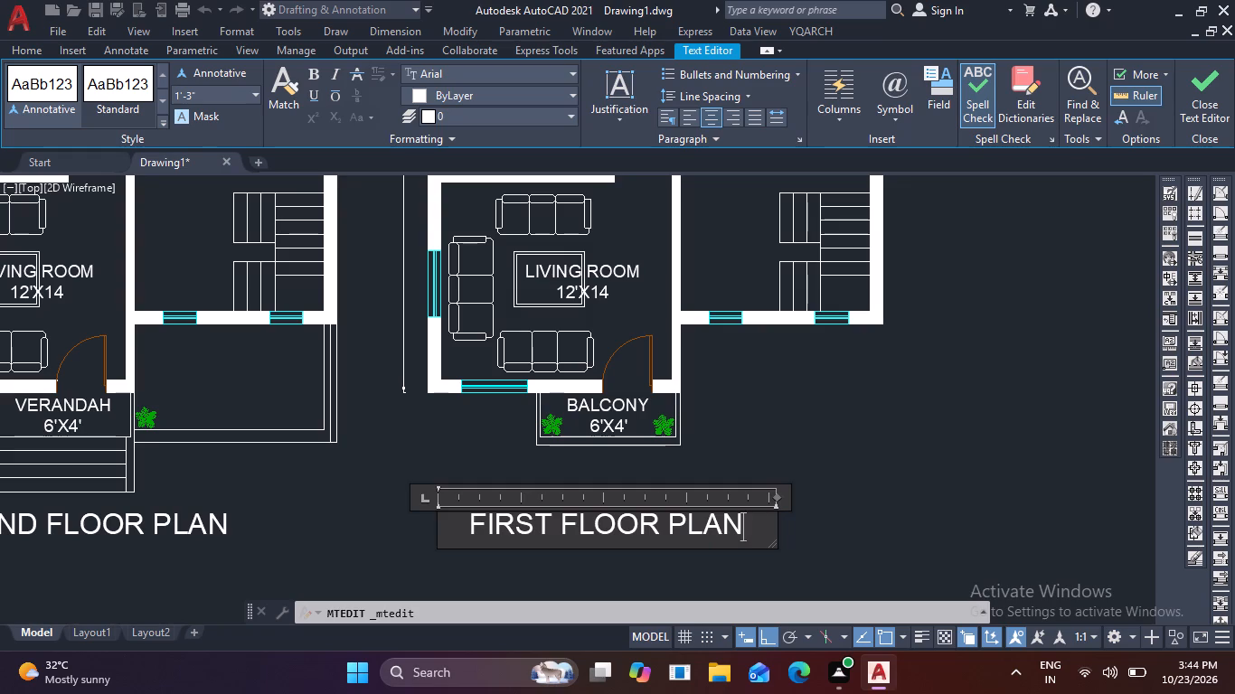
left_click(863, 424)
Draw a rectangular border around the plans, starting just outside the ground floor plan's northwest corner.
scroll(863, 424, "down", 2)
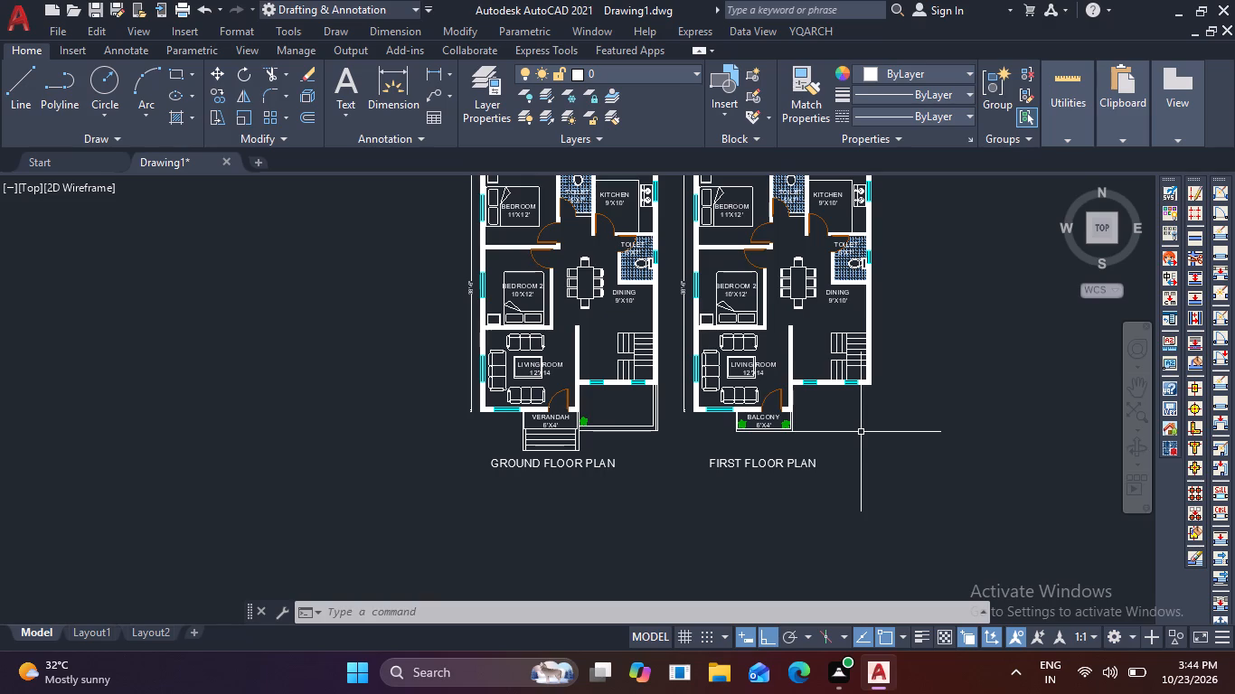
type("REC")
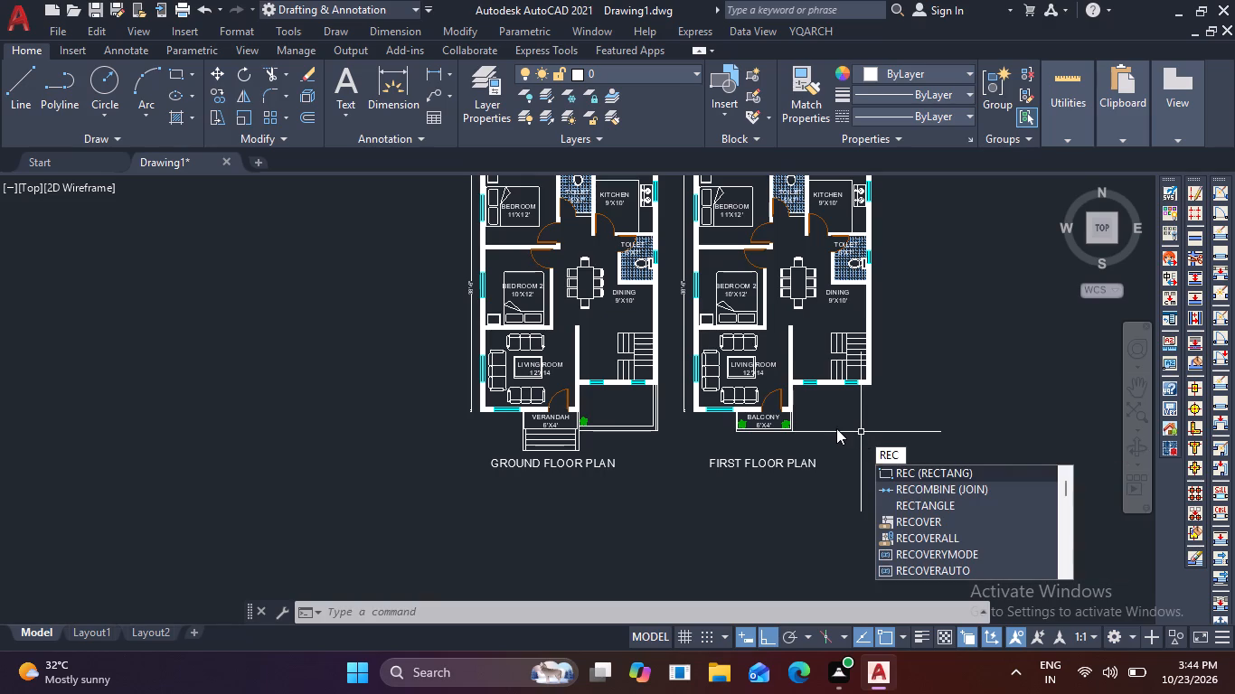
key("space")
middle_click_drag(636, 416, 667, 536)
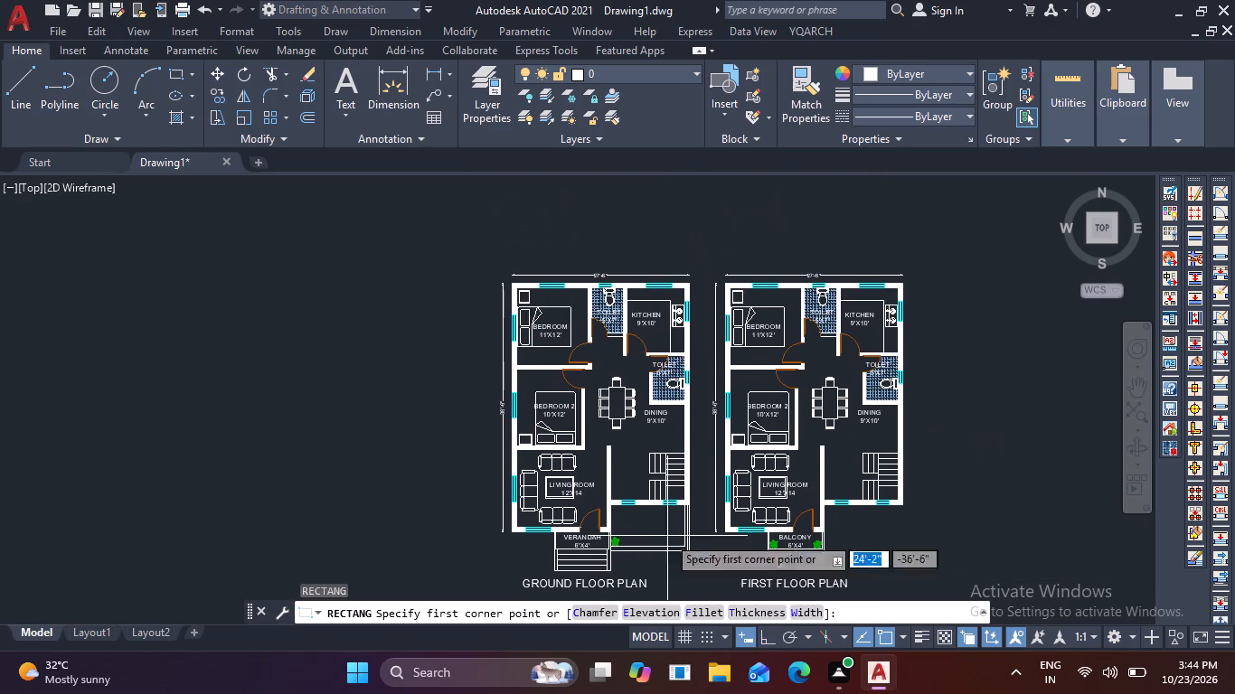
left_click(487, 261)
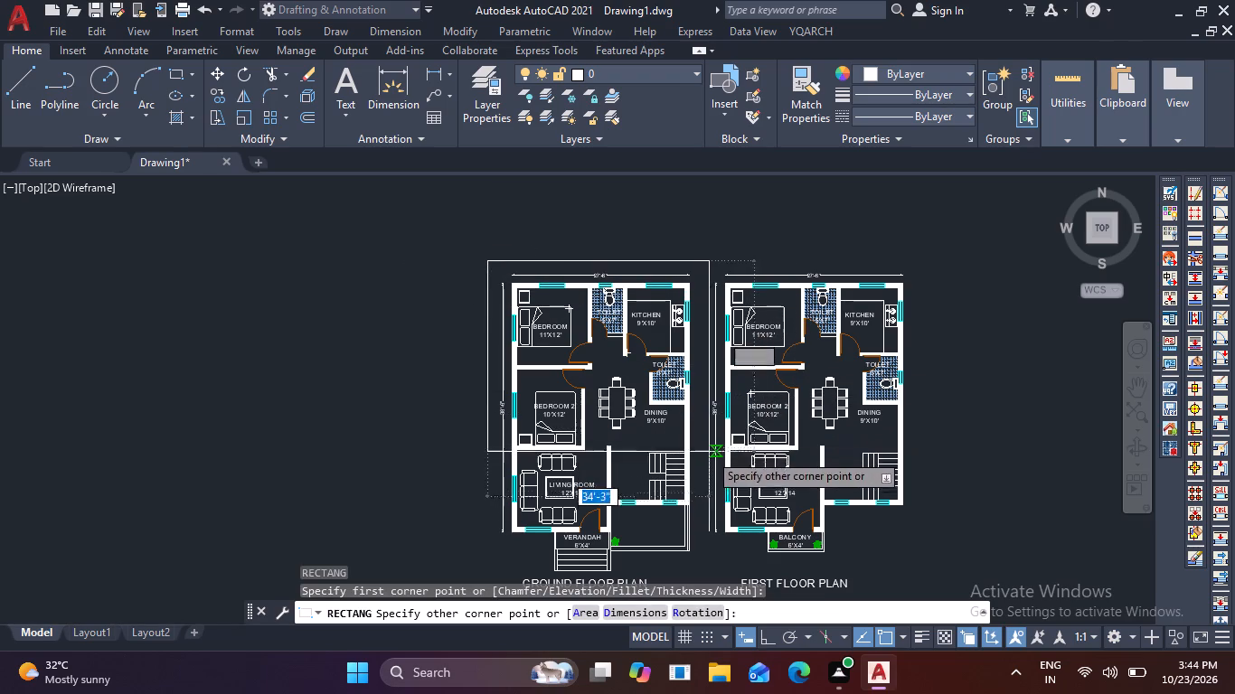
middle_click_drag(702, 504, 693, 355)
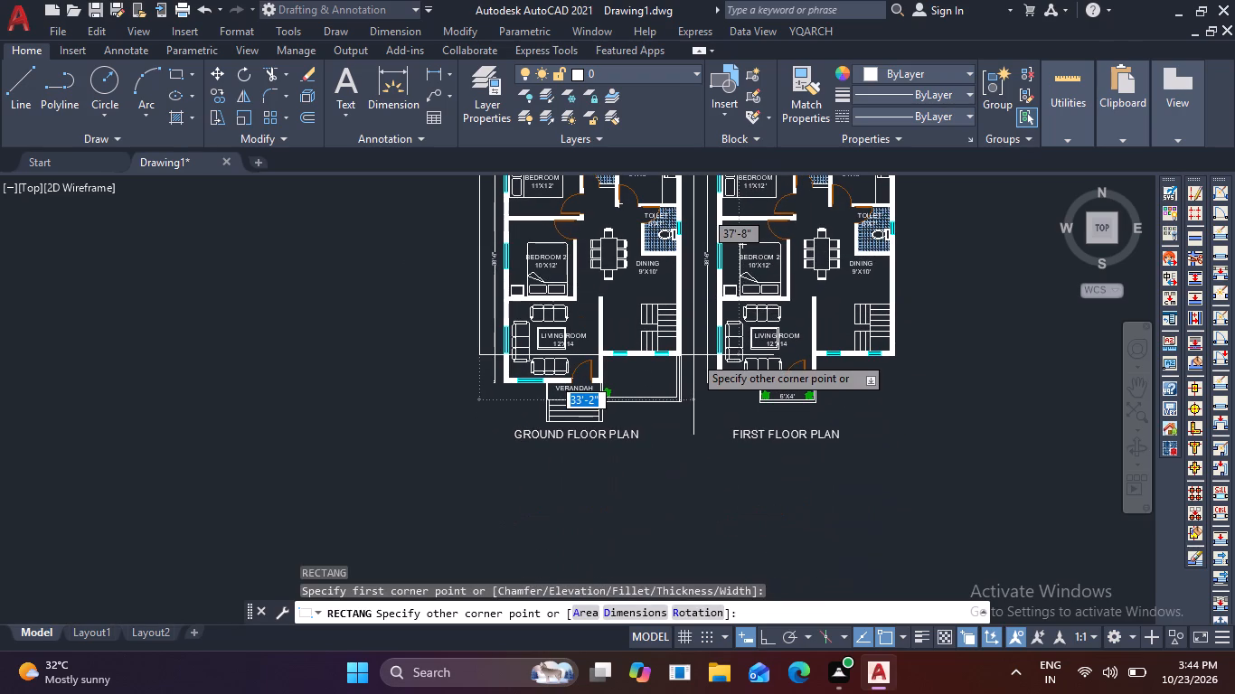
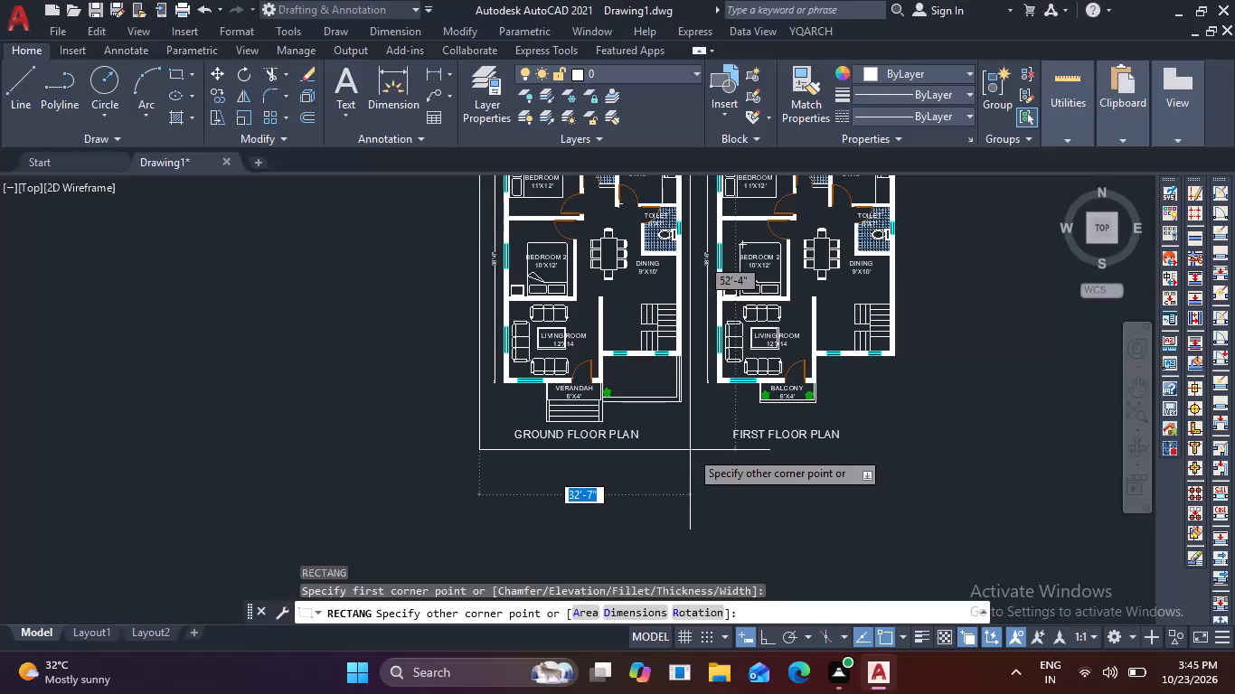
Finish the rectangular border around the ground floor plan at about 32'-7" by 52'-4", with its southeast corner below the title.
left_click(690, 450)
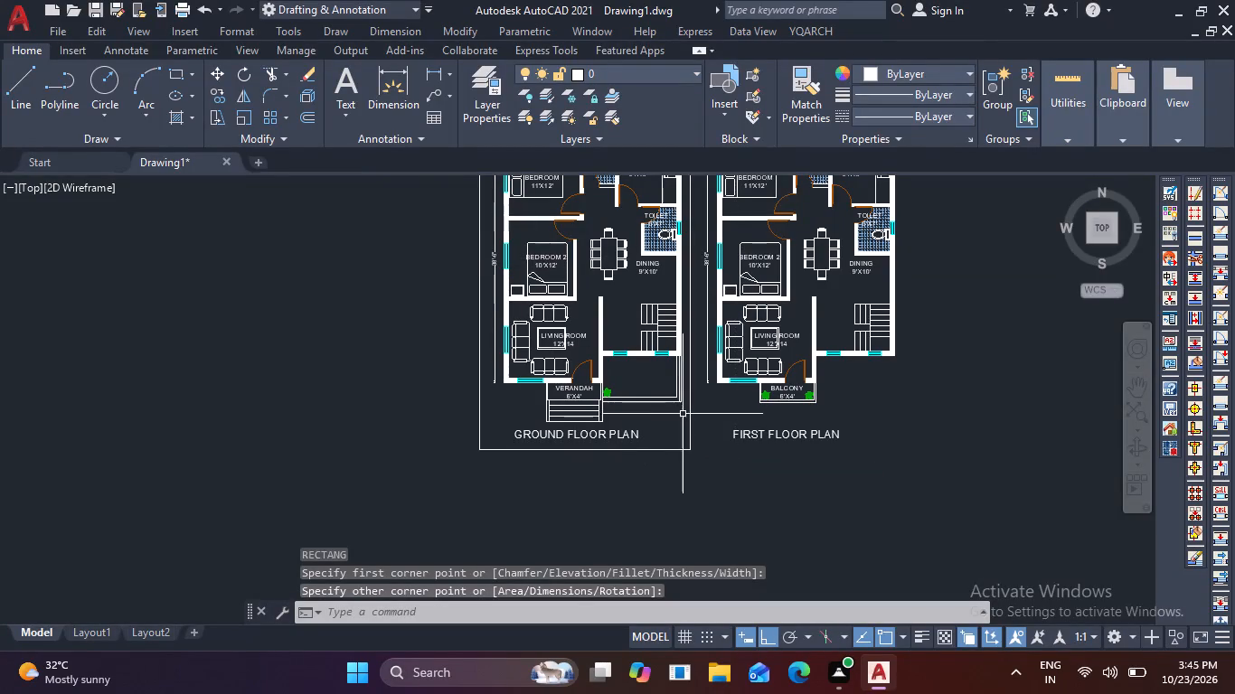
Copy the ground floor plan's border straight across about 33'-7", with Ortho on, to frame the first floor plan.
left_click(684, 456)
left_click(662, 441)
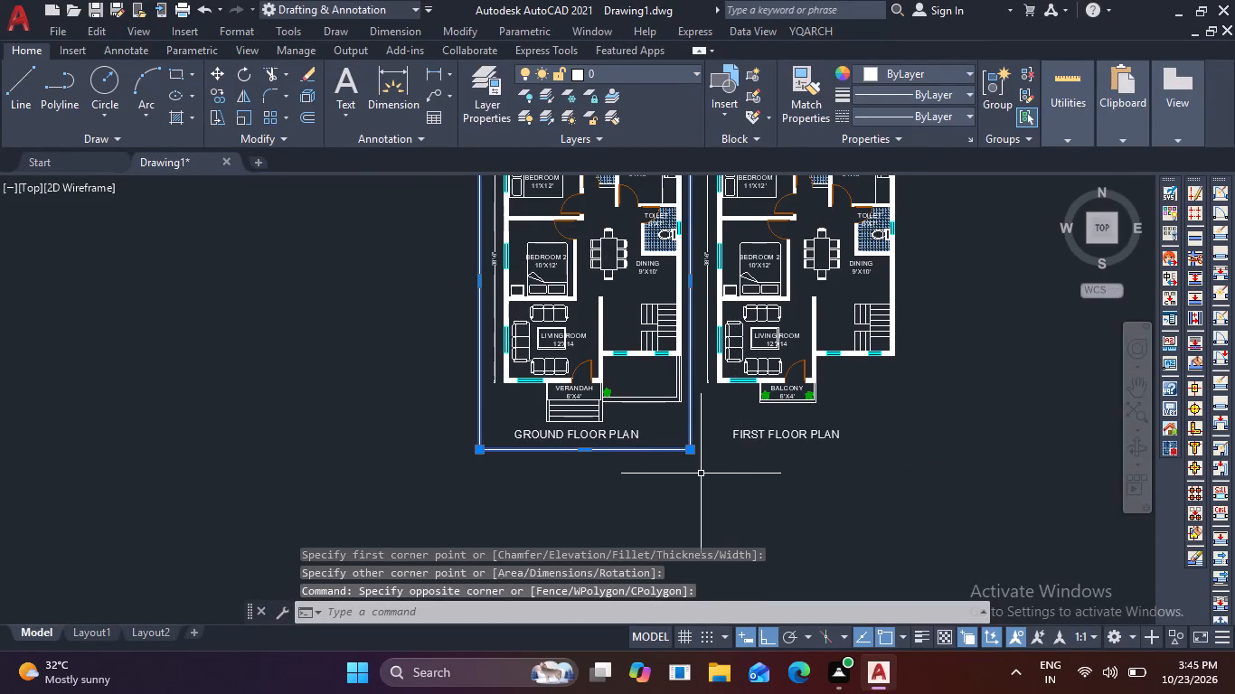
type("CO")
key("space")
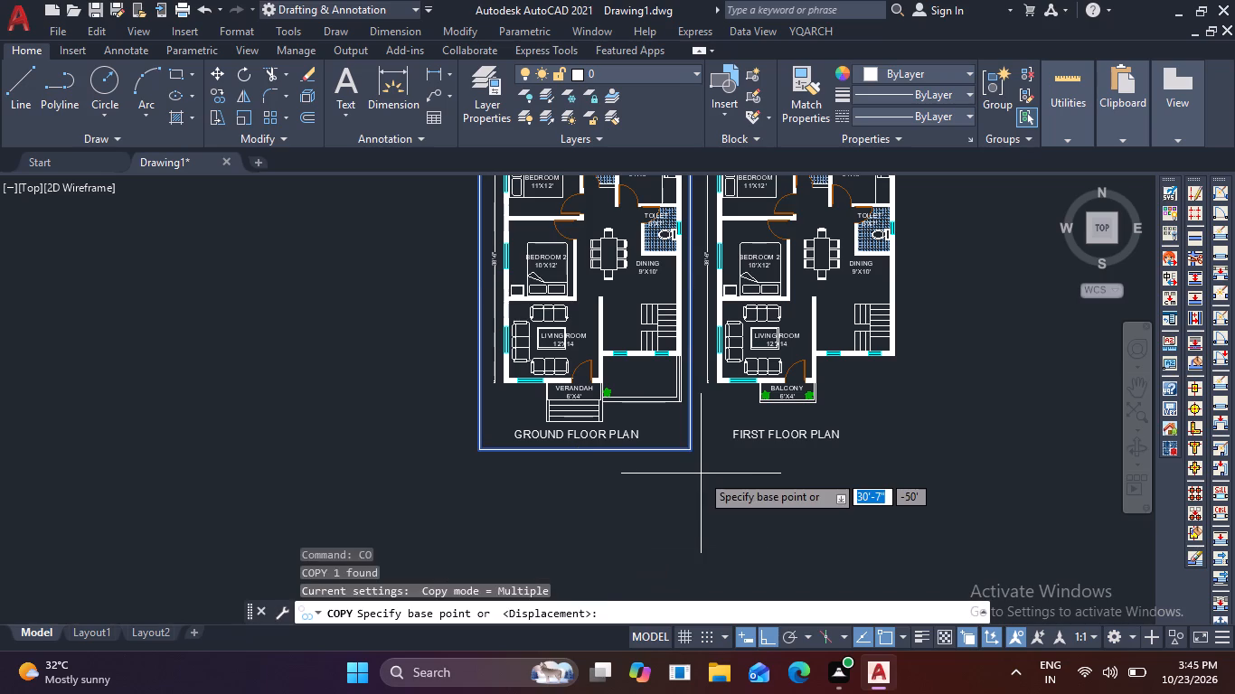
left_click(695, 452)
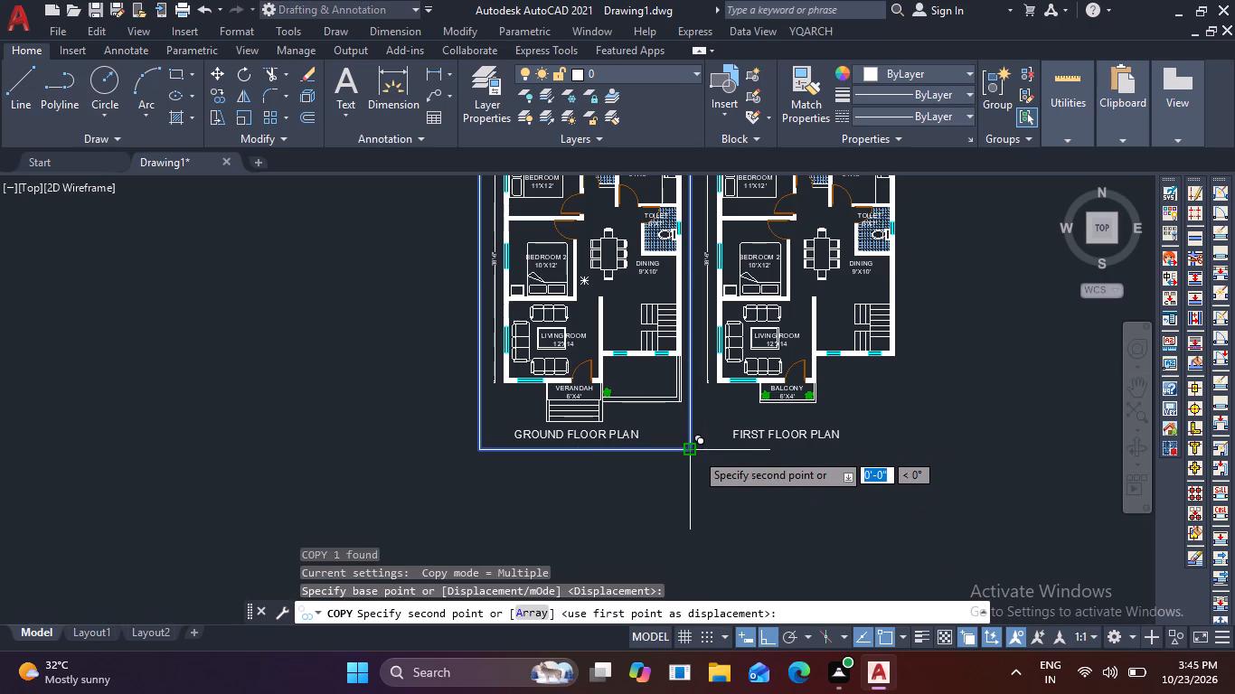
scroll(912, 452, "up", 1)
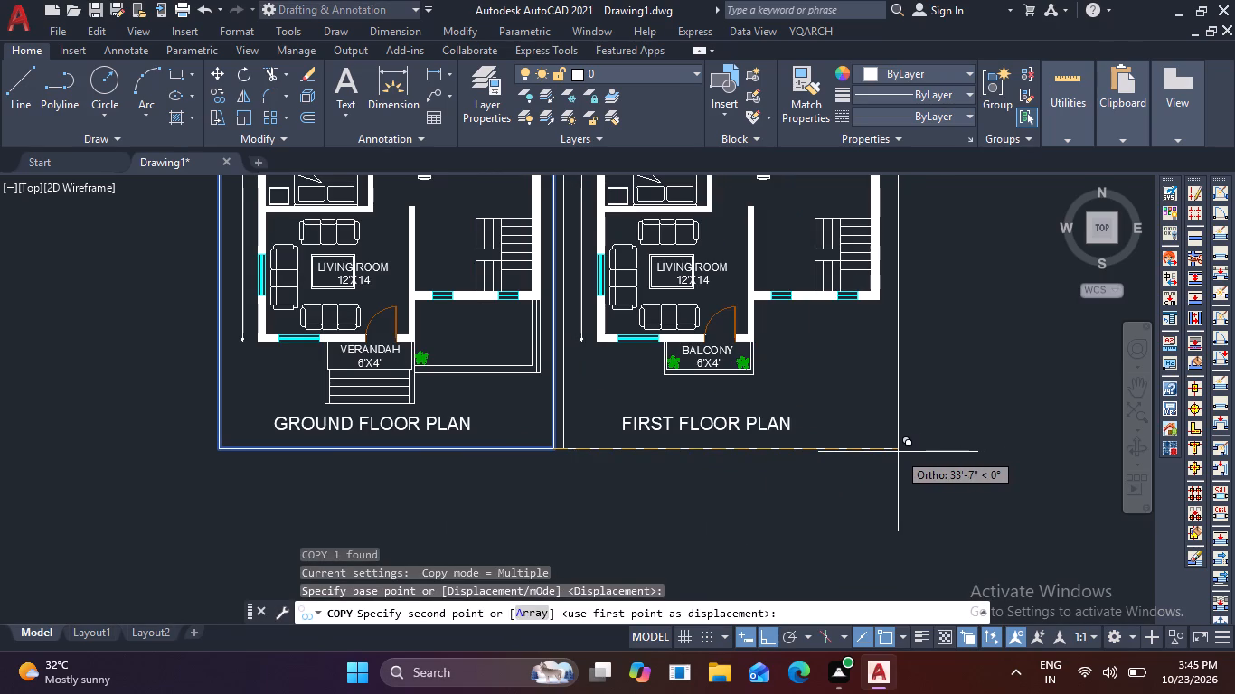
left_click(898, 452)
key("Escape")
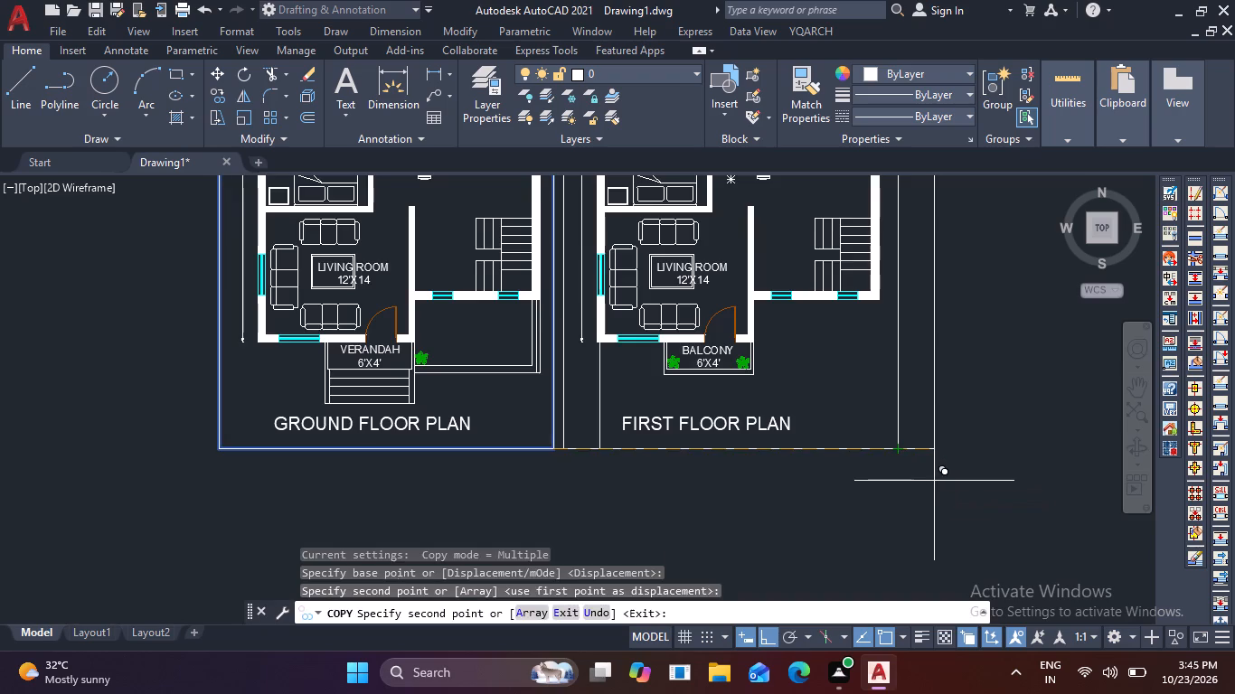
Examine both framed floor plans, checking the borders against the dimensions, walls and titles.
scroll(934, 481, "down", 2)
middle_click_drag(933, 481, 825, 517)
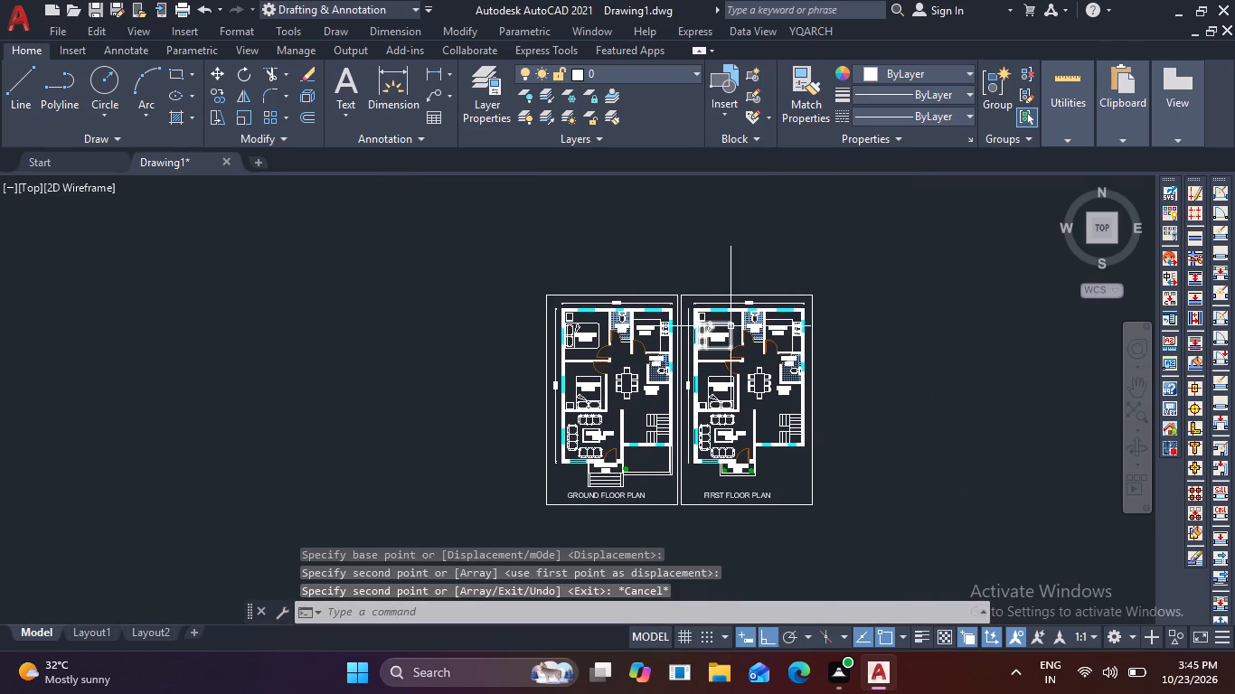
scroll(730, 320, "up", 2)
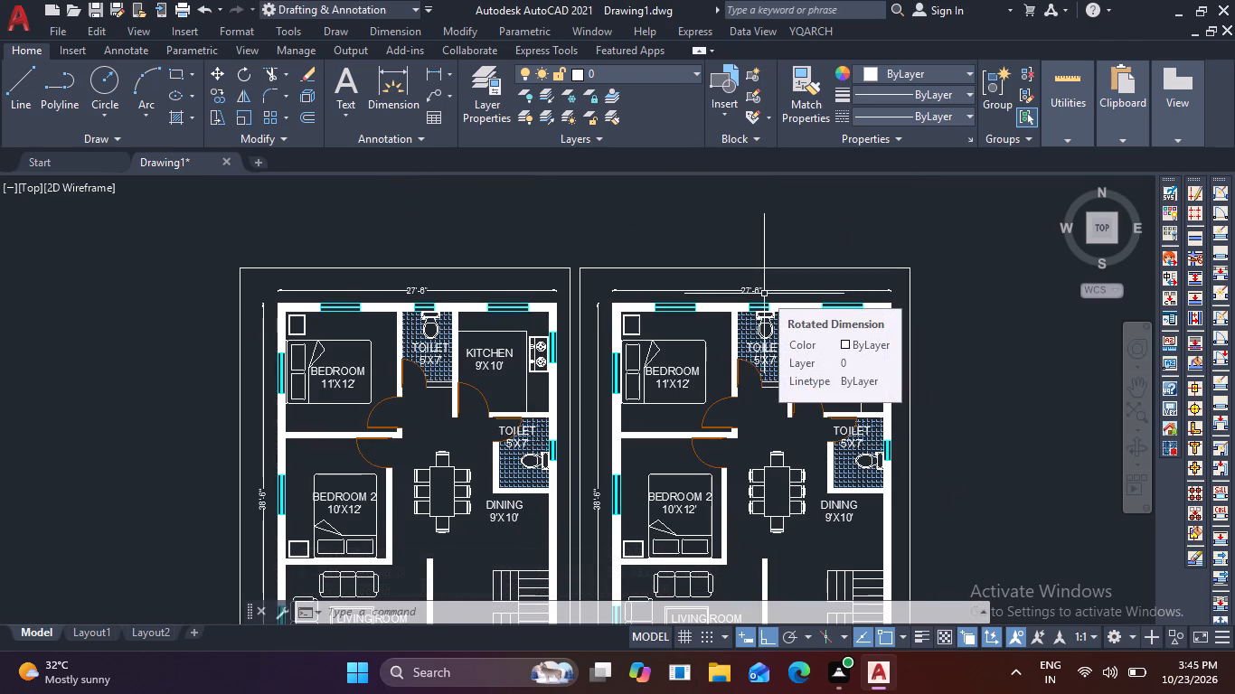
scroll(742, 352, "down", 3)
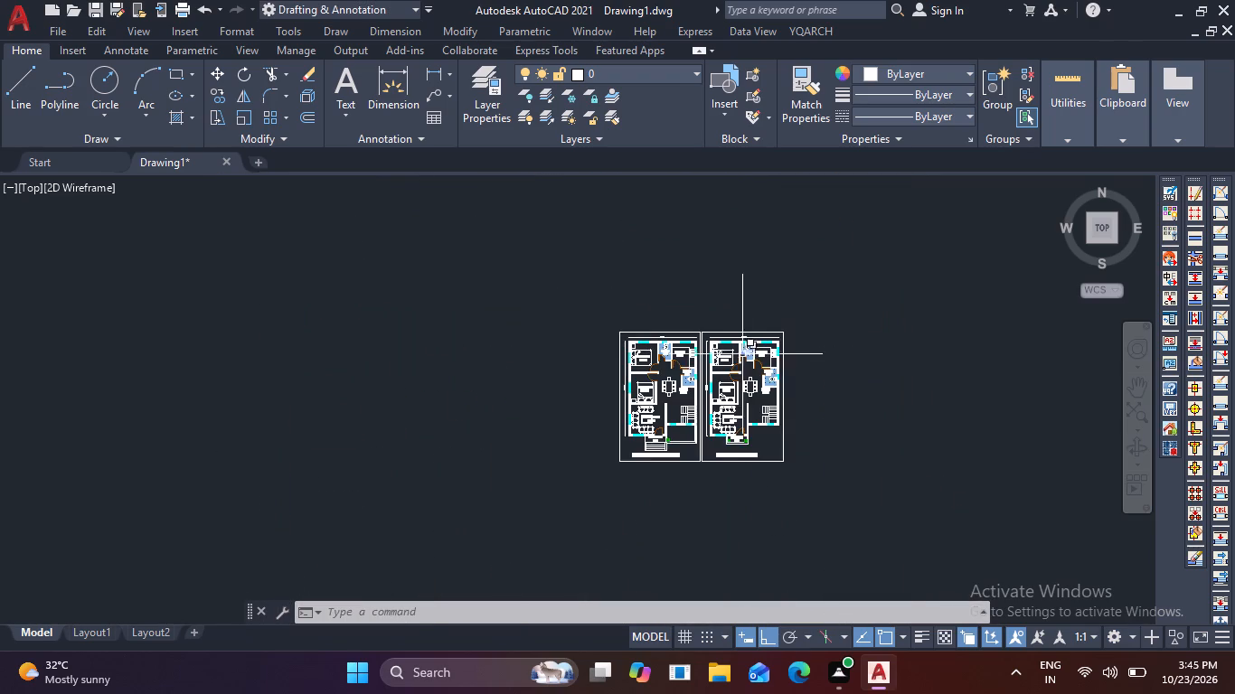
middle_click_drag(750, 391, 740, 301)
scroll(740, 301, "up", 2)
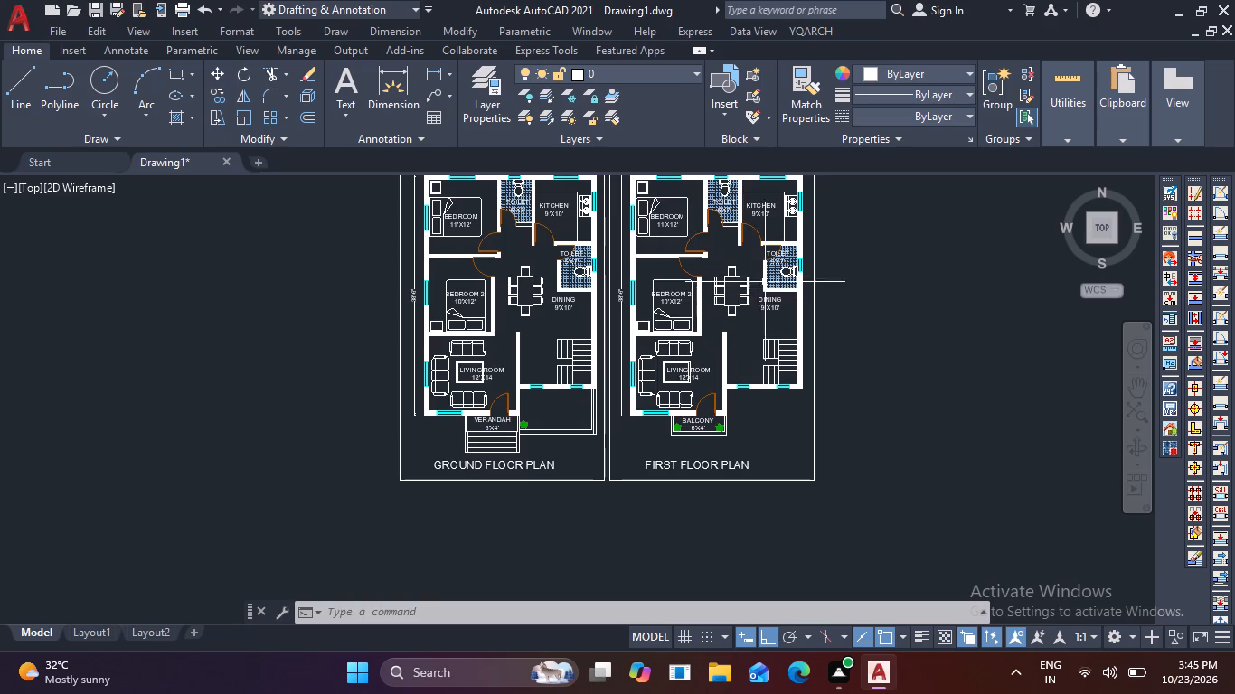
key("Escape")
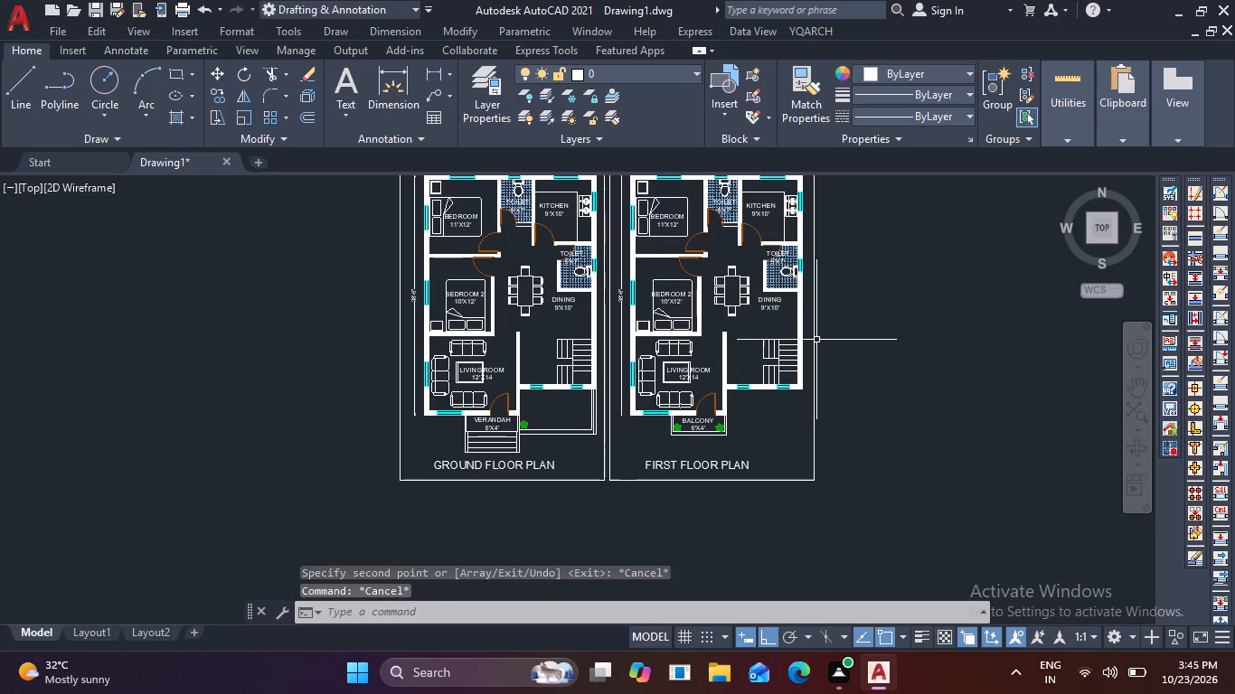
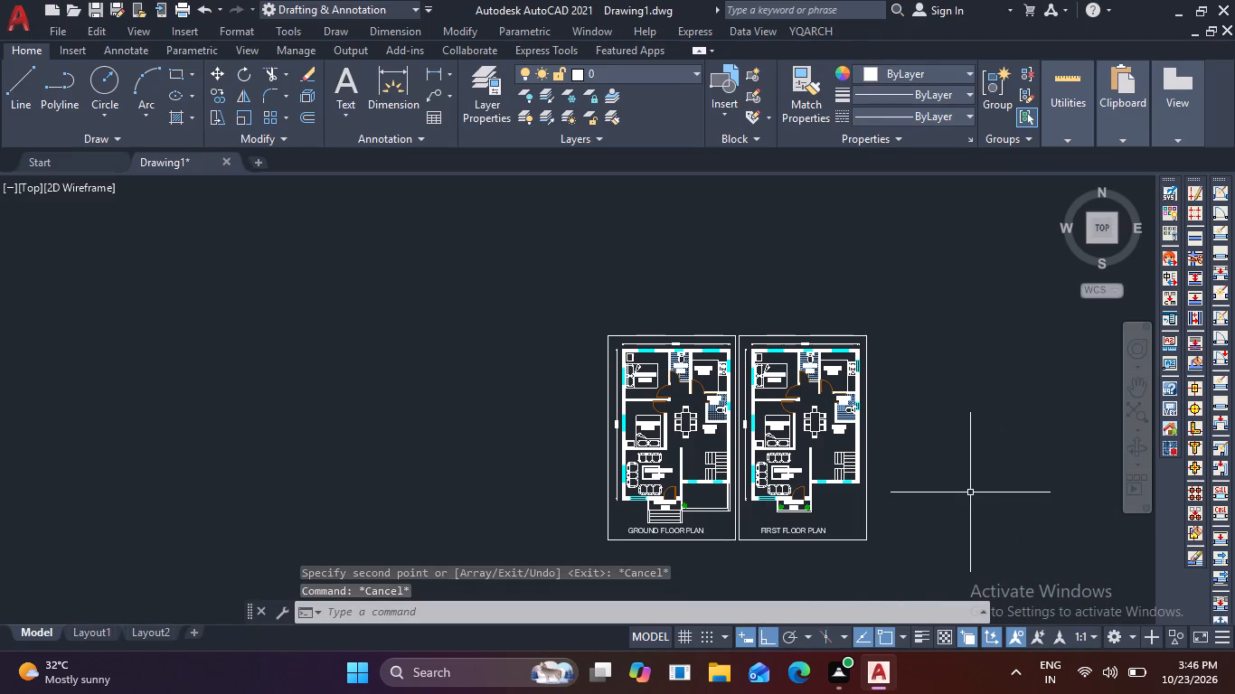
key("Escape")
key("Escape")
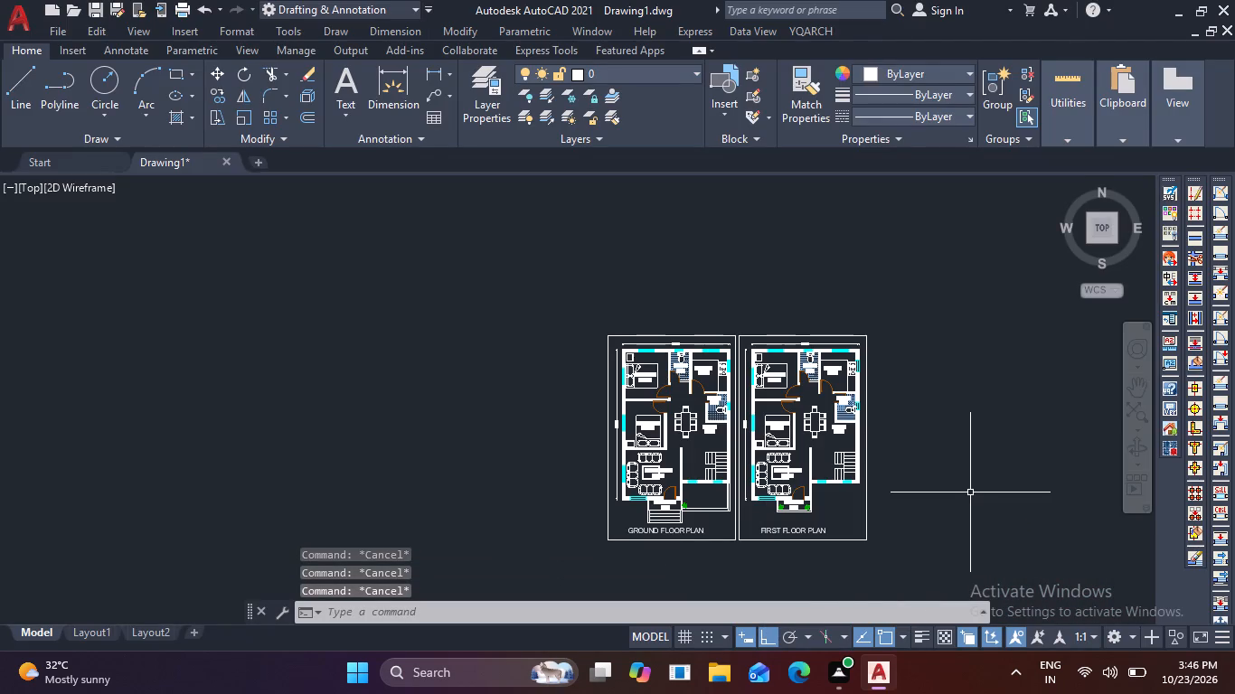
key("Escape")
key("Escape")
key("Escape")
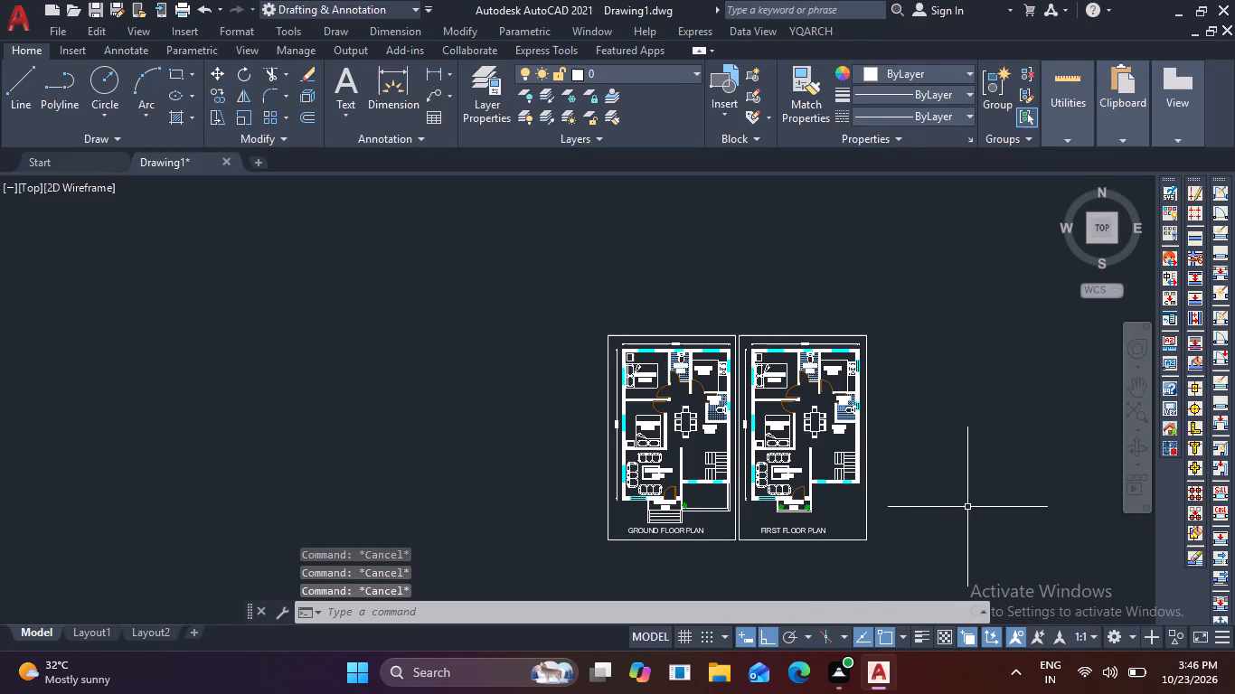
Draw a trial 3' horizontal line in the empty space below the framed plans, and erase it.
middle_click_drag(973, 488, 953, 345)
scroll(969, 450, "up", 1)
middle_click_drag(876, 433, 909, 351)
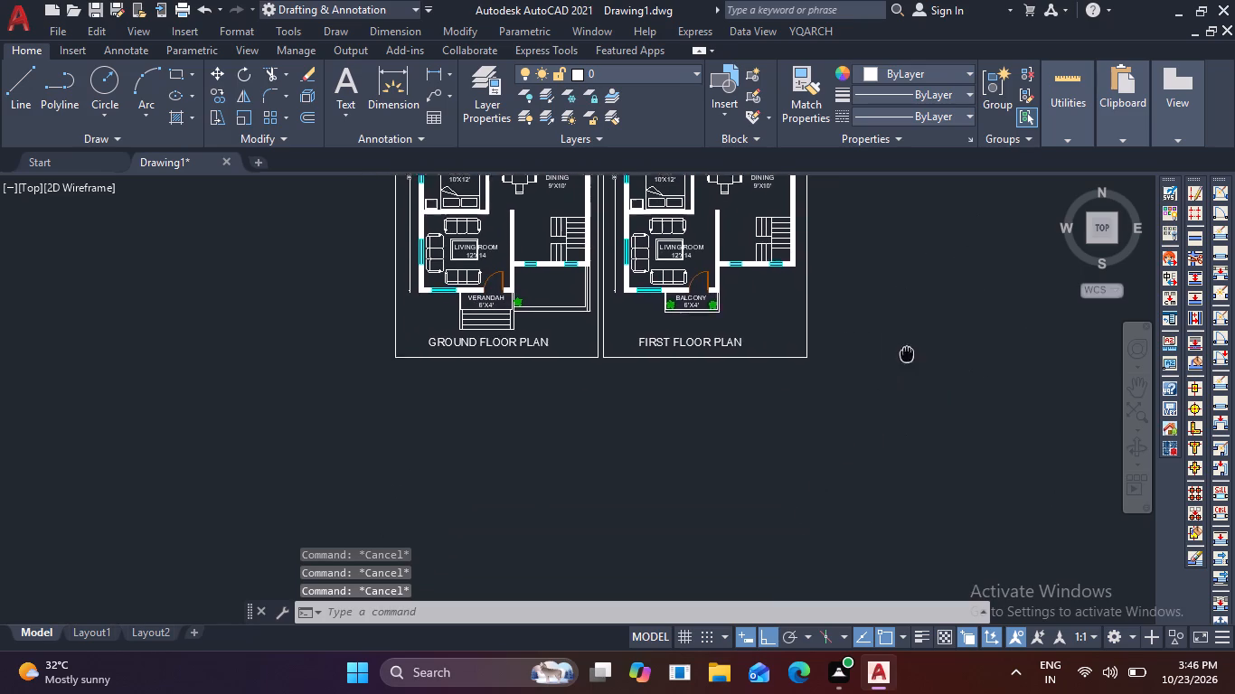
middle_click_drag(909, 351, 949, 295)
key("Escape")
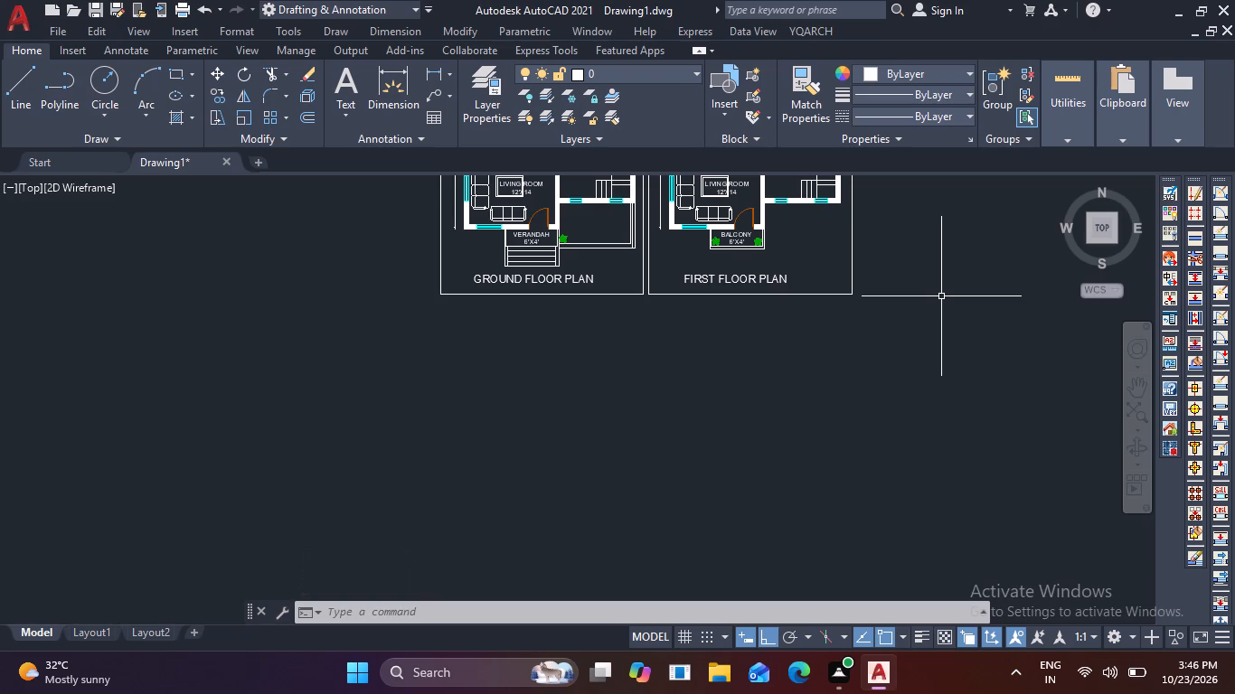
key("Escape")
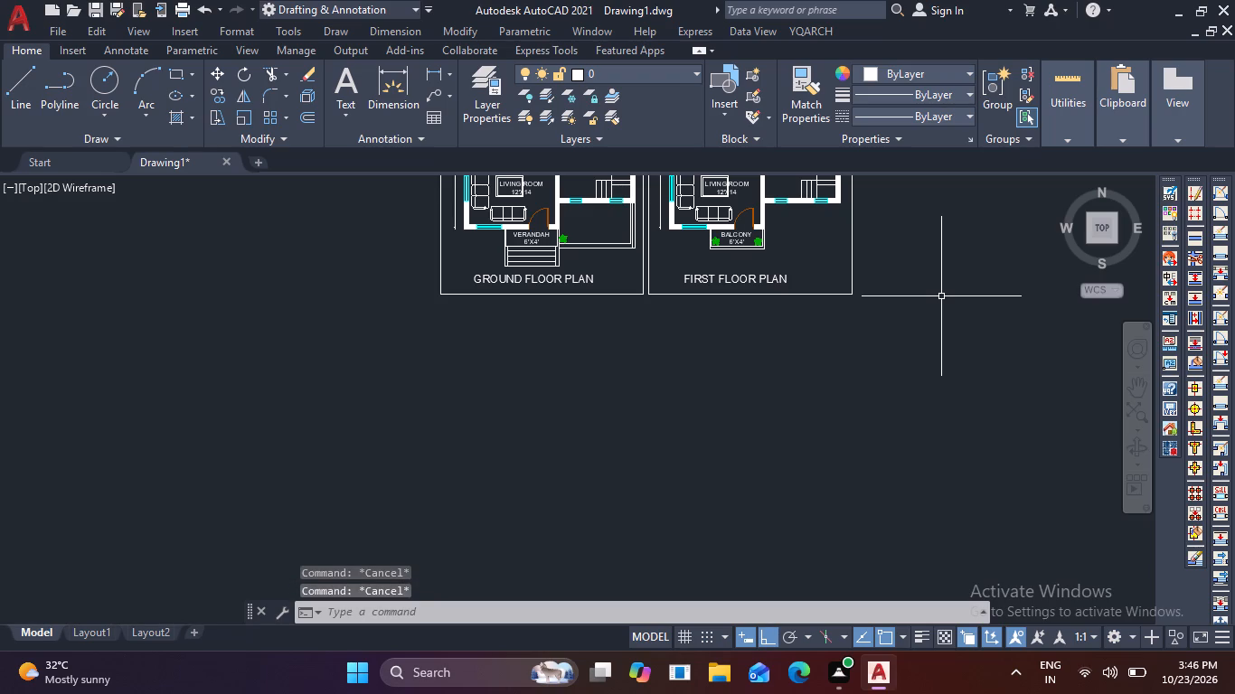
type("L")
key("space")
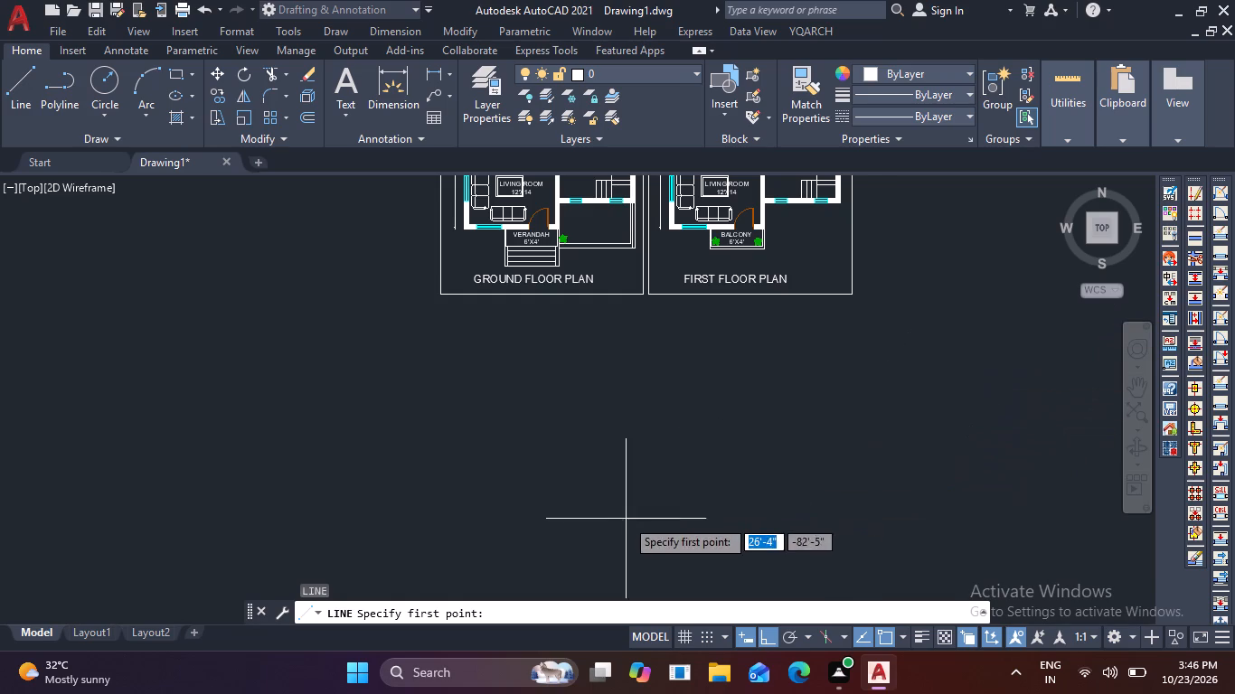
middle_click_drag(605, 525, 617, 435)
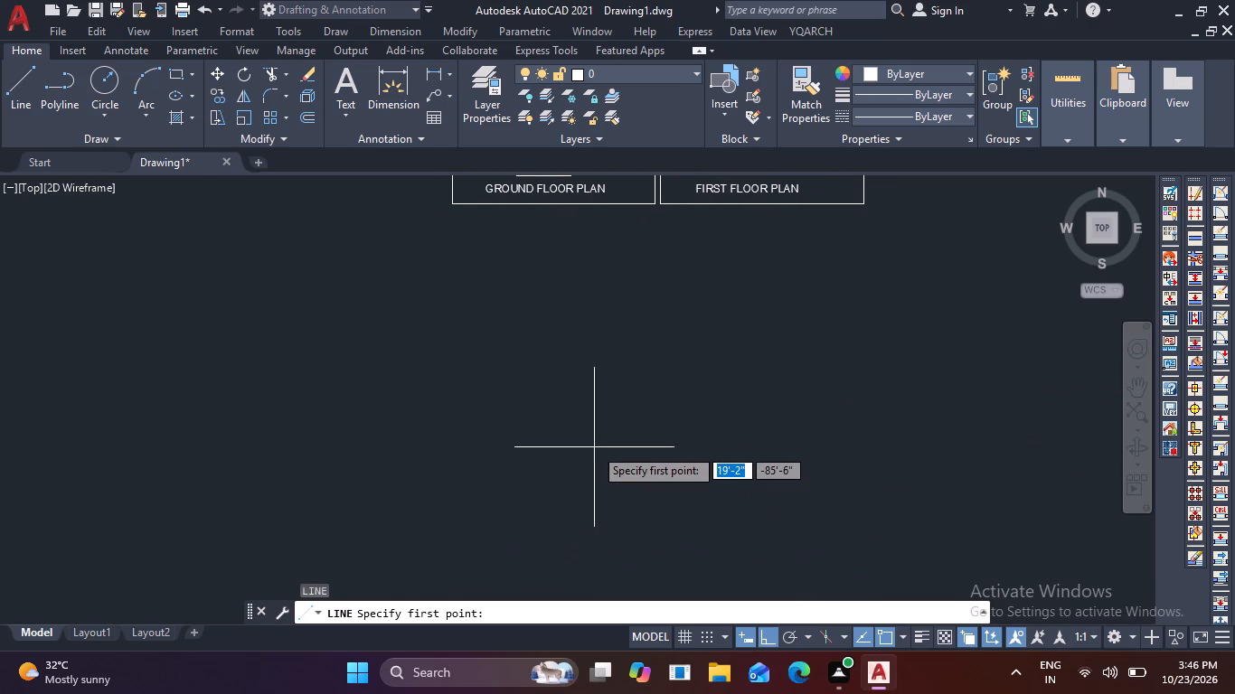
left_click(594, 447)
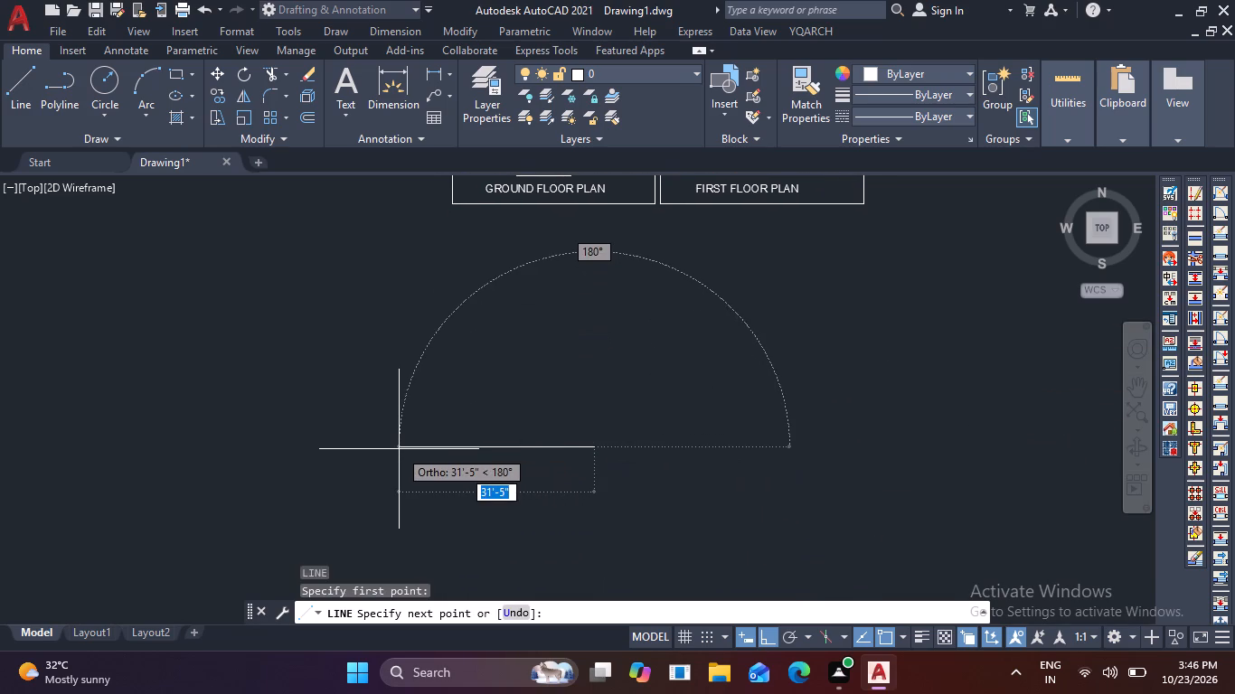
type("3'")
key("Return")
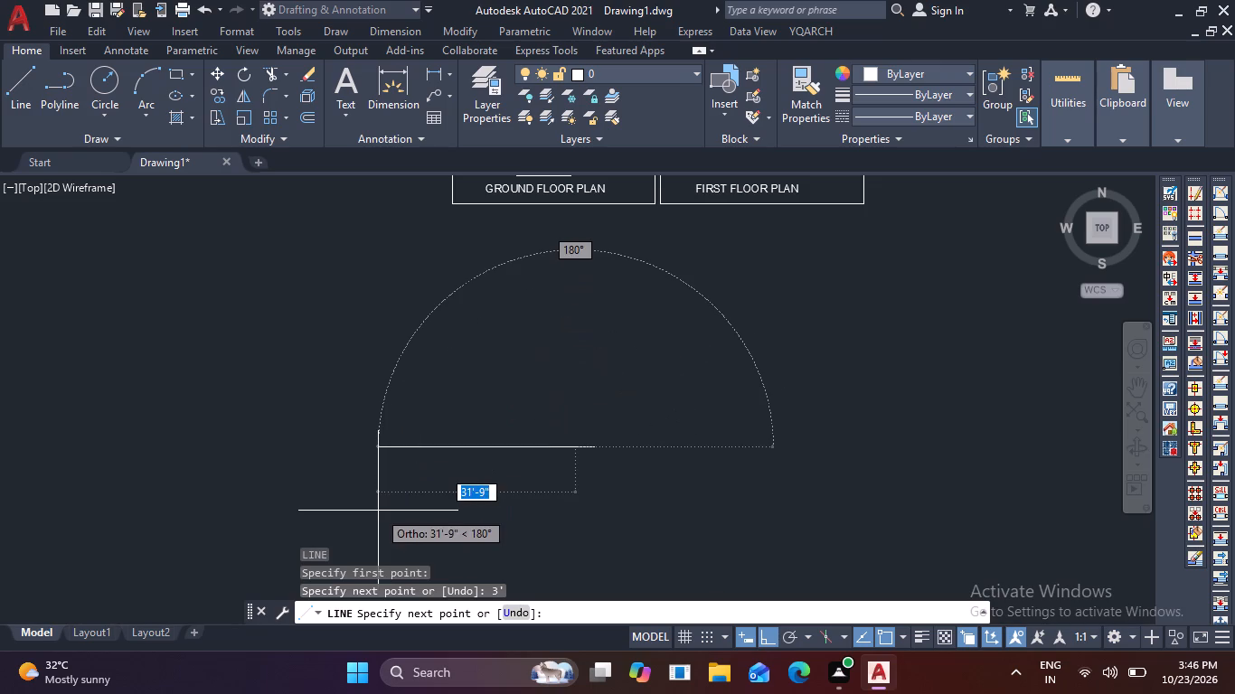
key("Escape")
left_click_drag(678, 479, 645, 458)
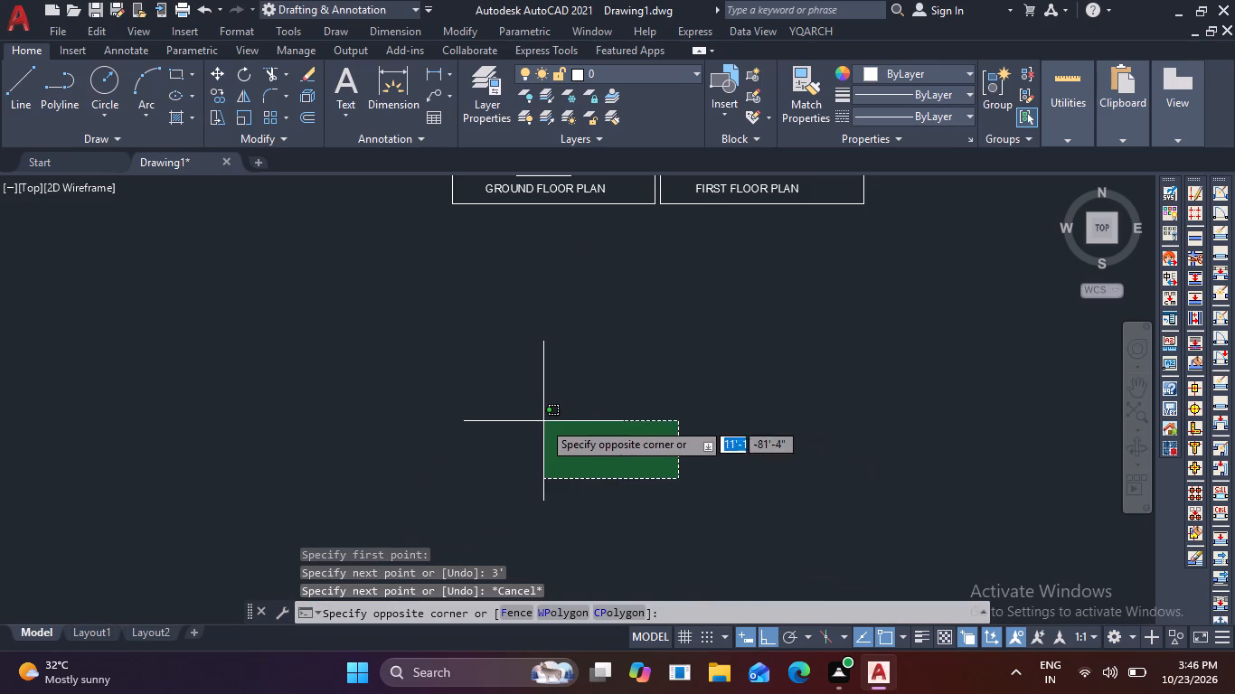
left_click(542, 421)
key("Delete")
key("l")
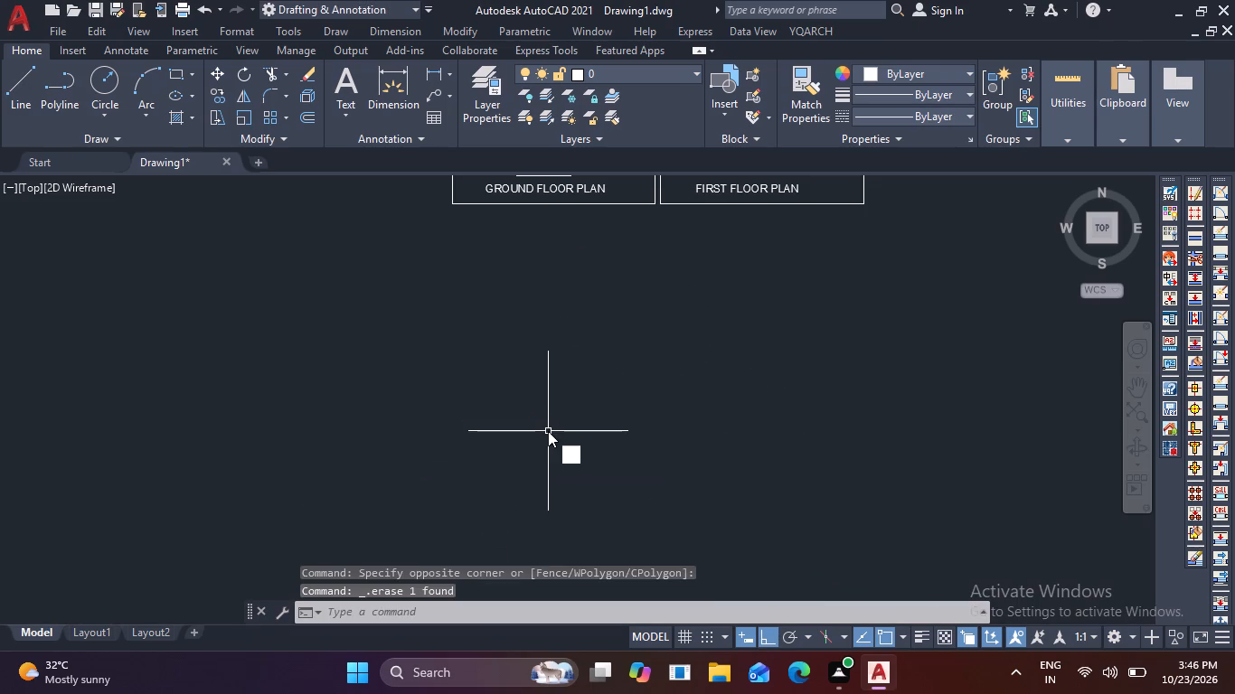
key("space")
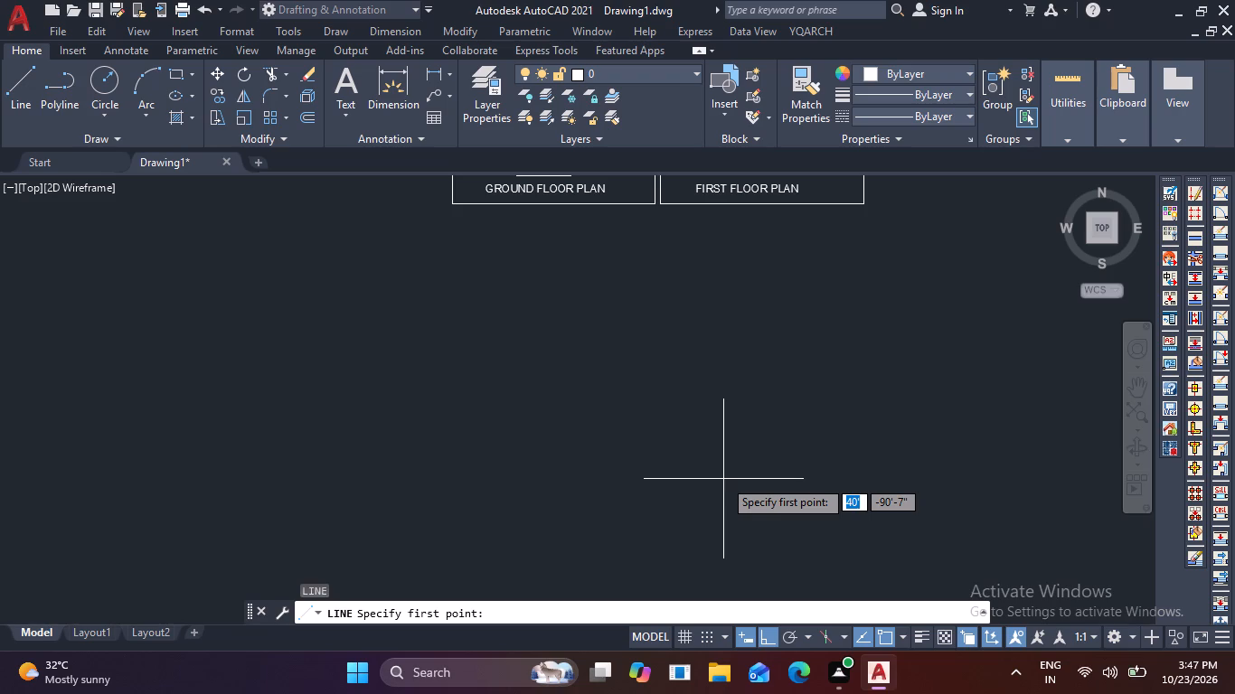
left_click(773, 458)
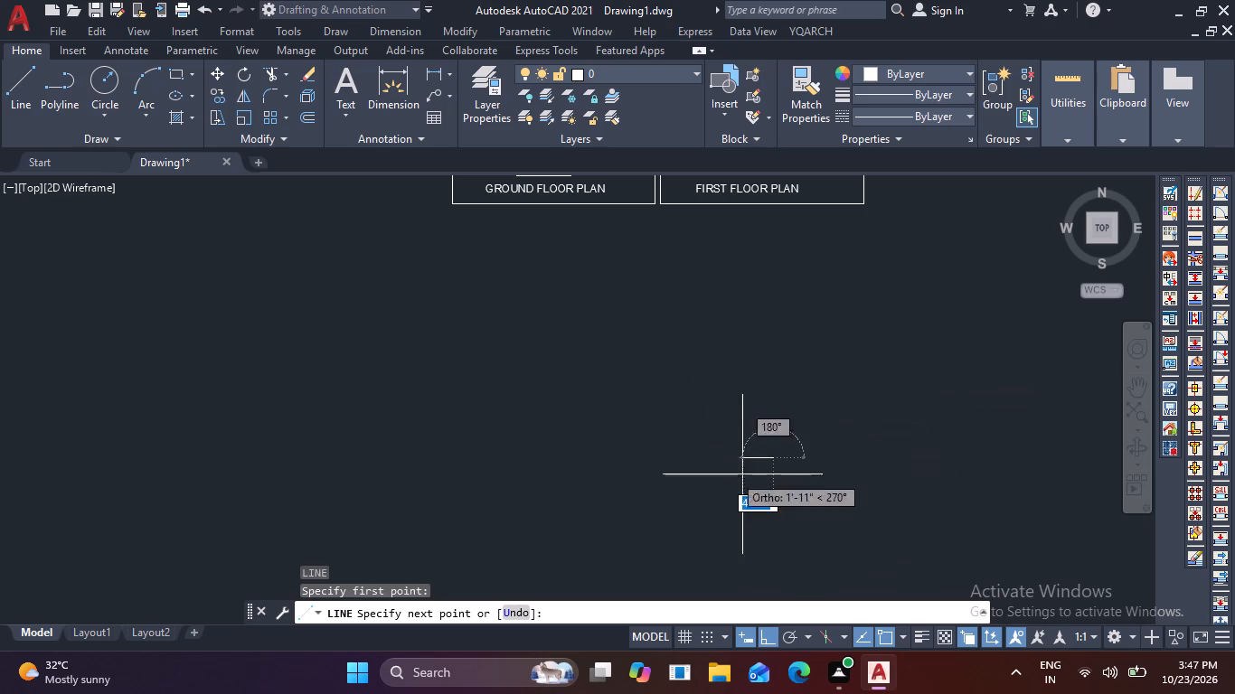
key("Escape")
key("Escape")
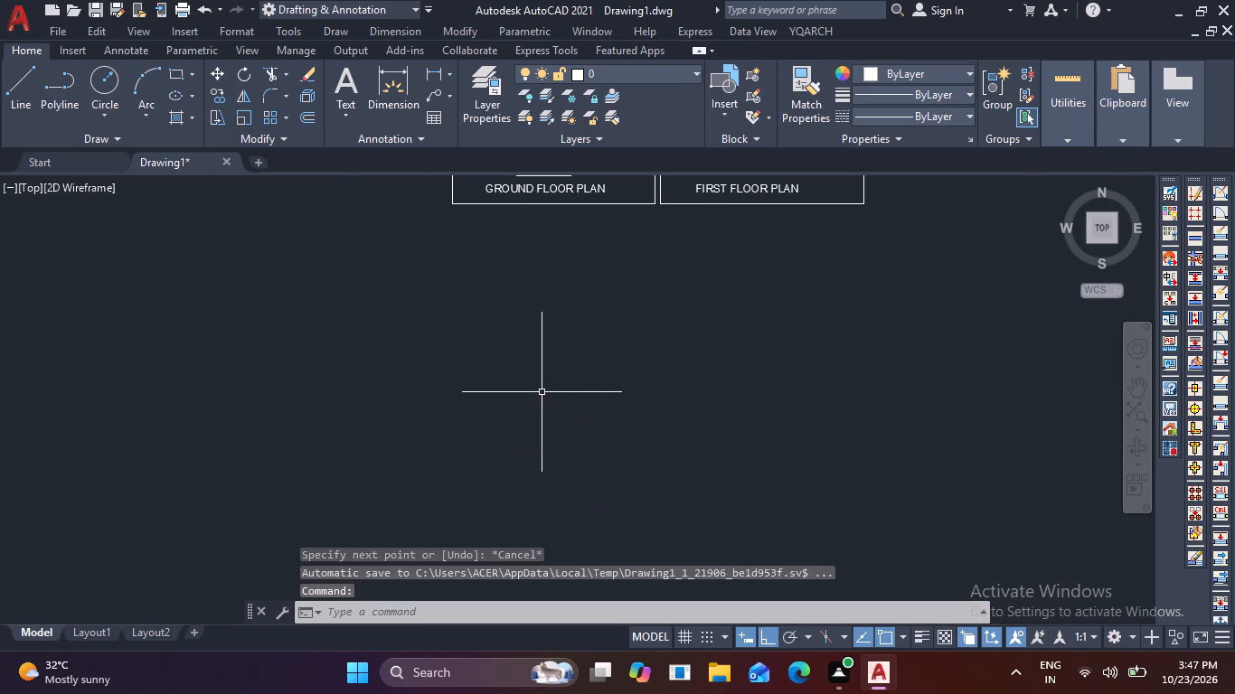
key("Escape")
Below the framed plans, draw connected Ortho lines 3' west, 3' north and about 15'-8" farther north.
type("L")
key("space")
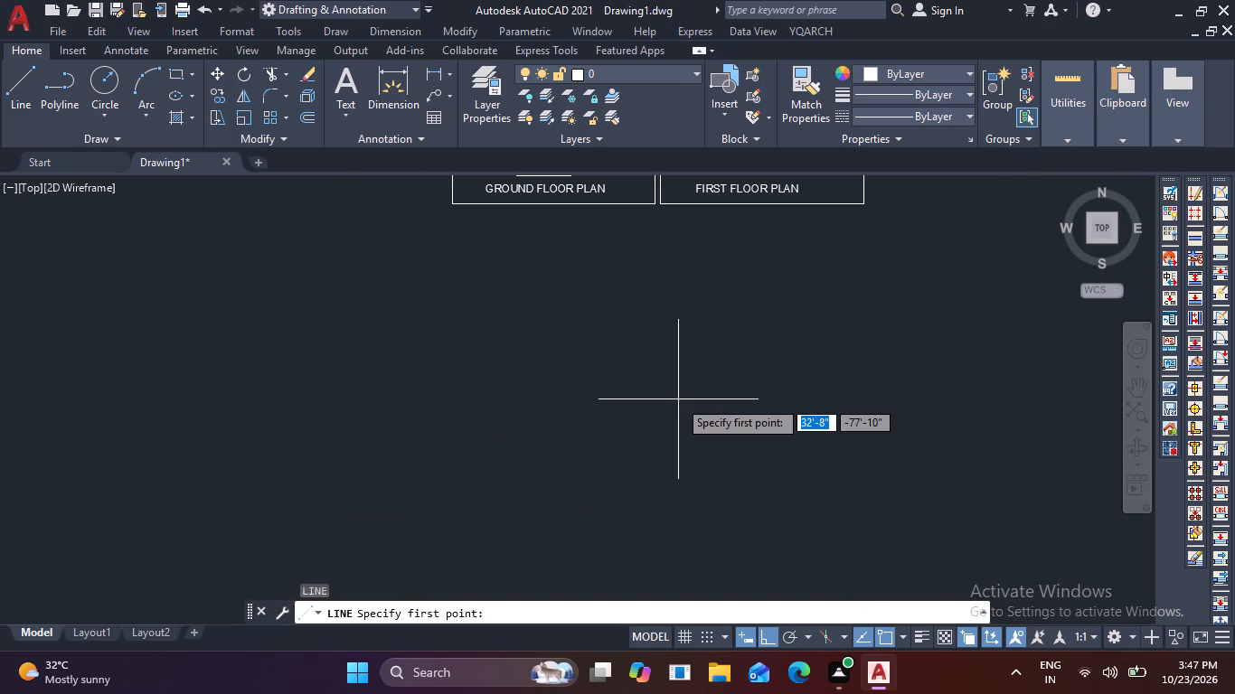
left_click(678, 399)
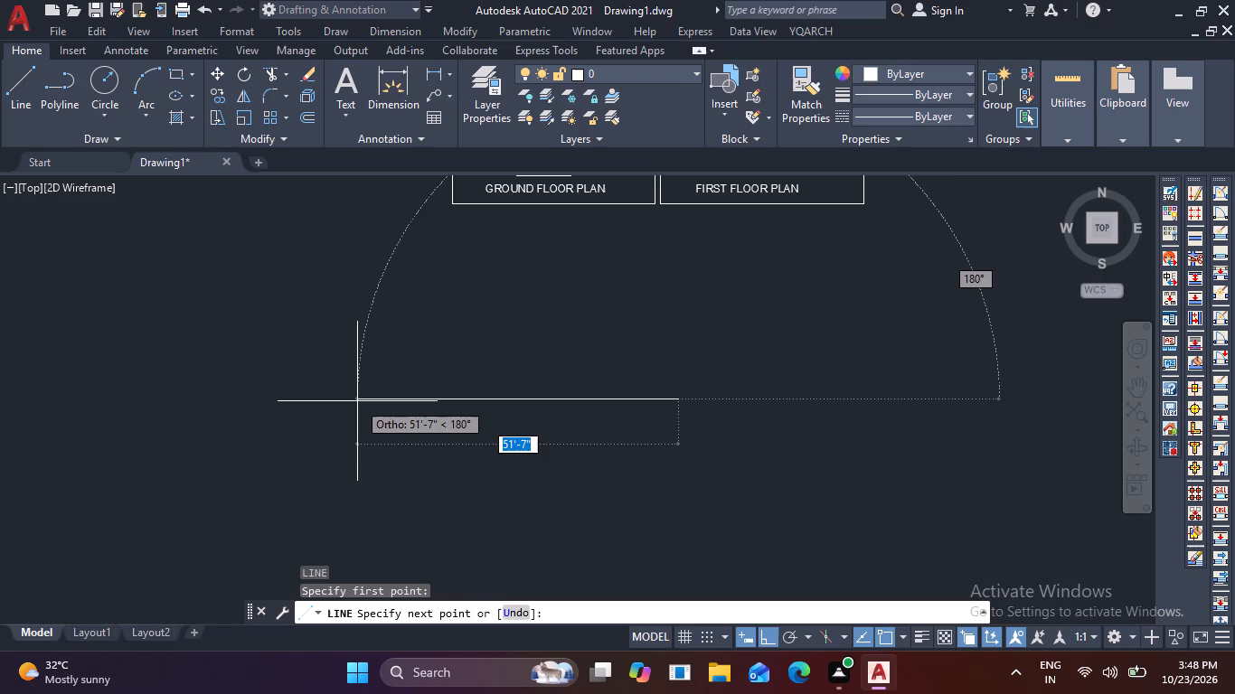
type("3'")
key("Return")
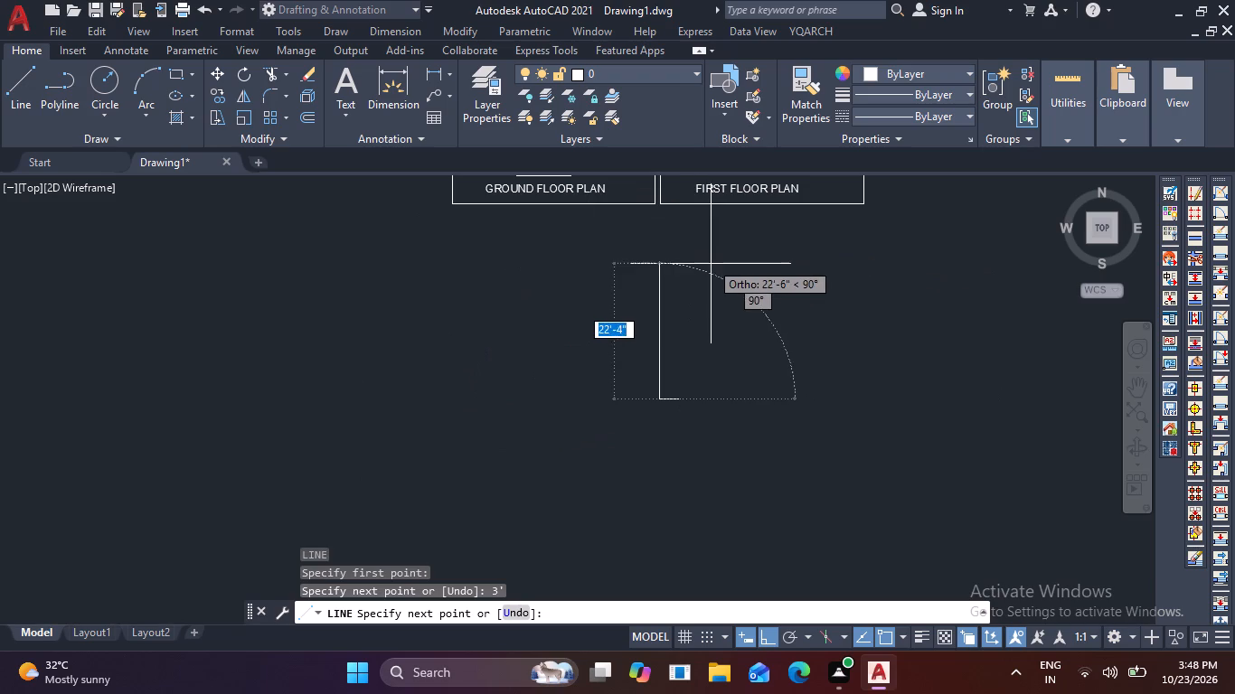
scroll(698, 314, "up", 2)
middle_click_drag(685, 391, 655, 228)
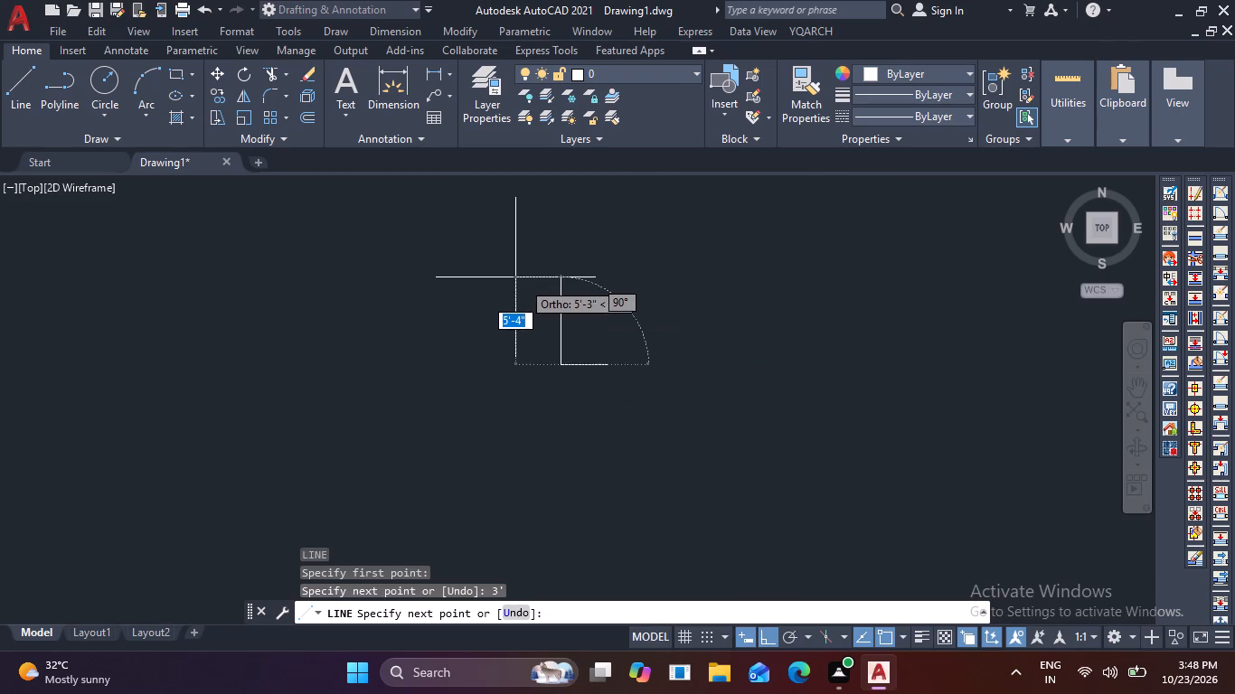
scroll(510, 264, "up", 1)
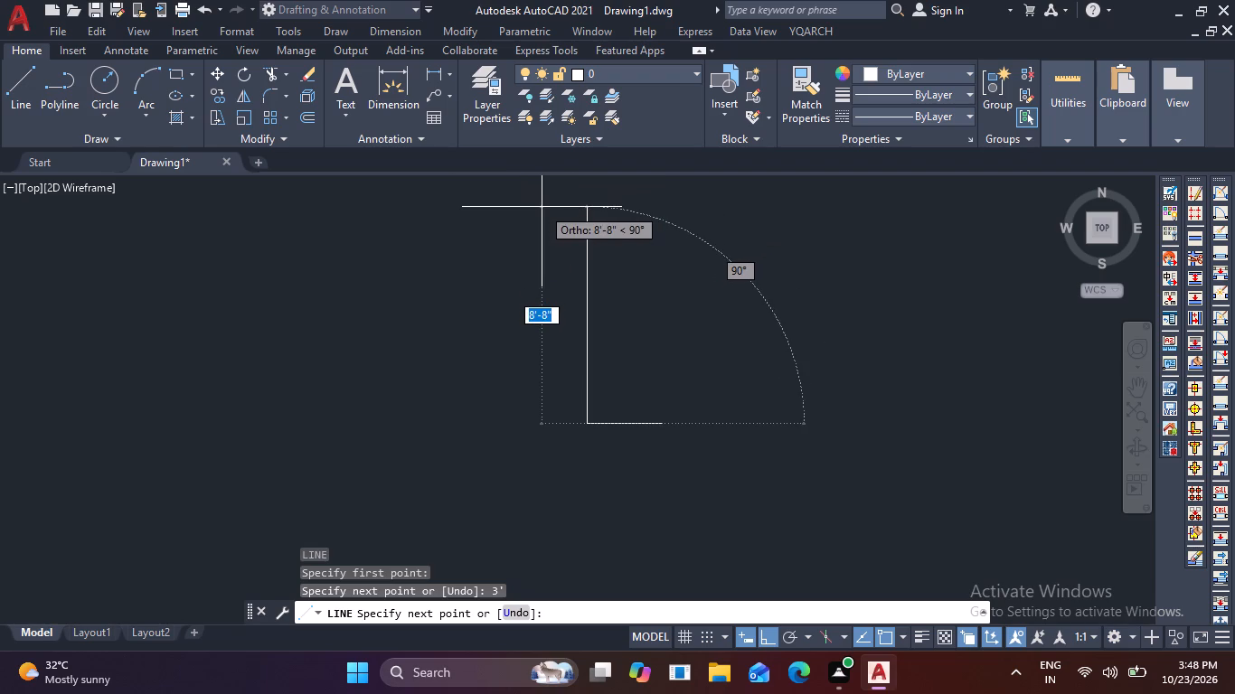
key("3")
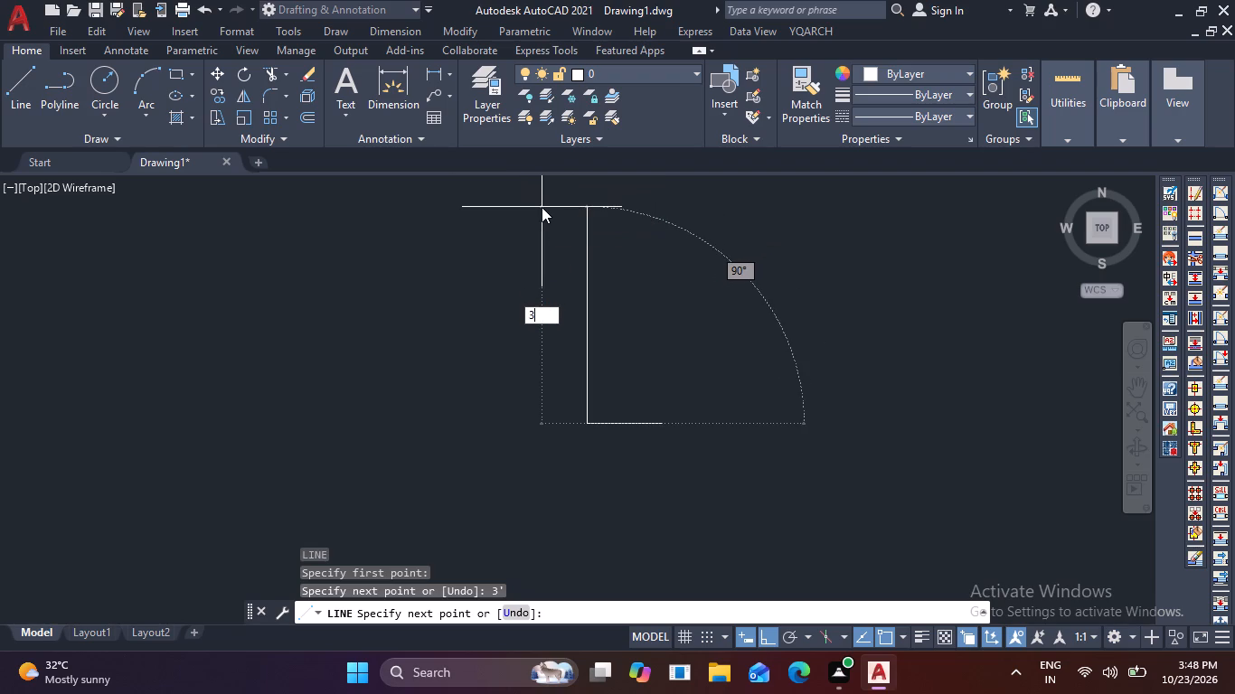
key("apostrophe")
key("Return")
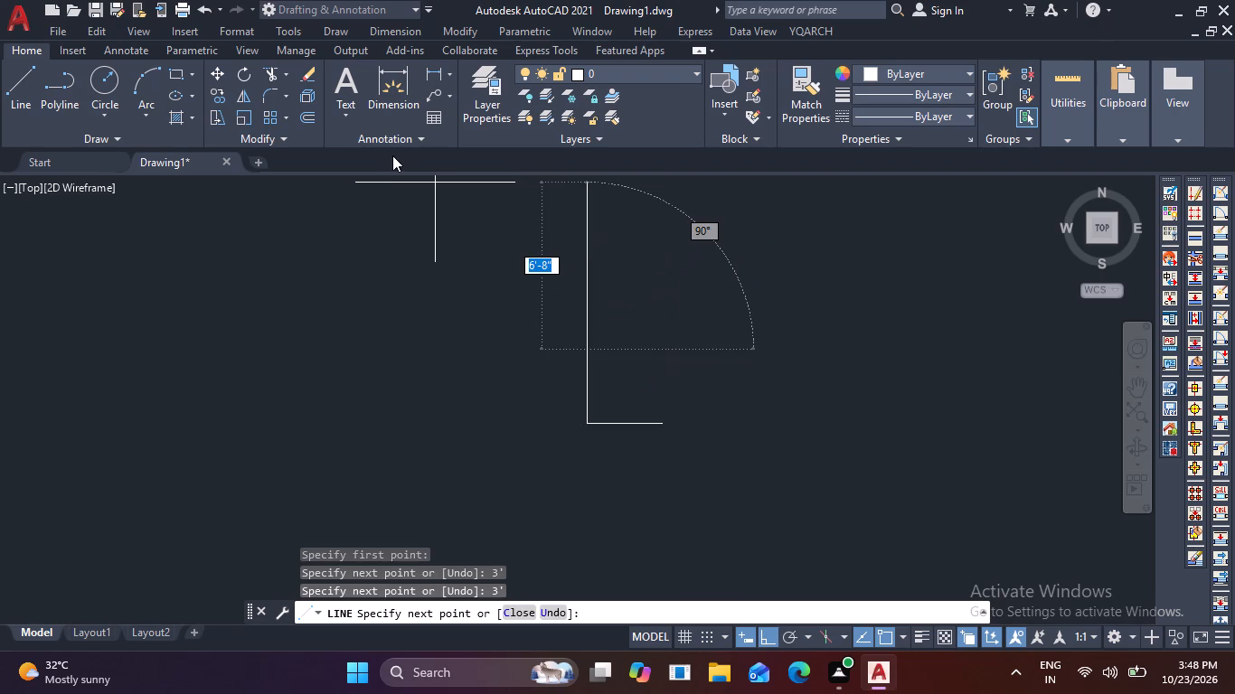
middle_click_drag(396, 161, 383, 354)
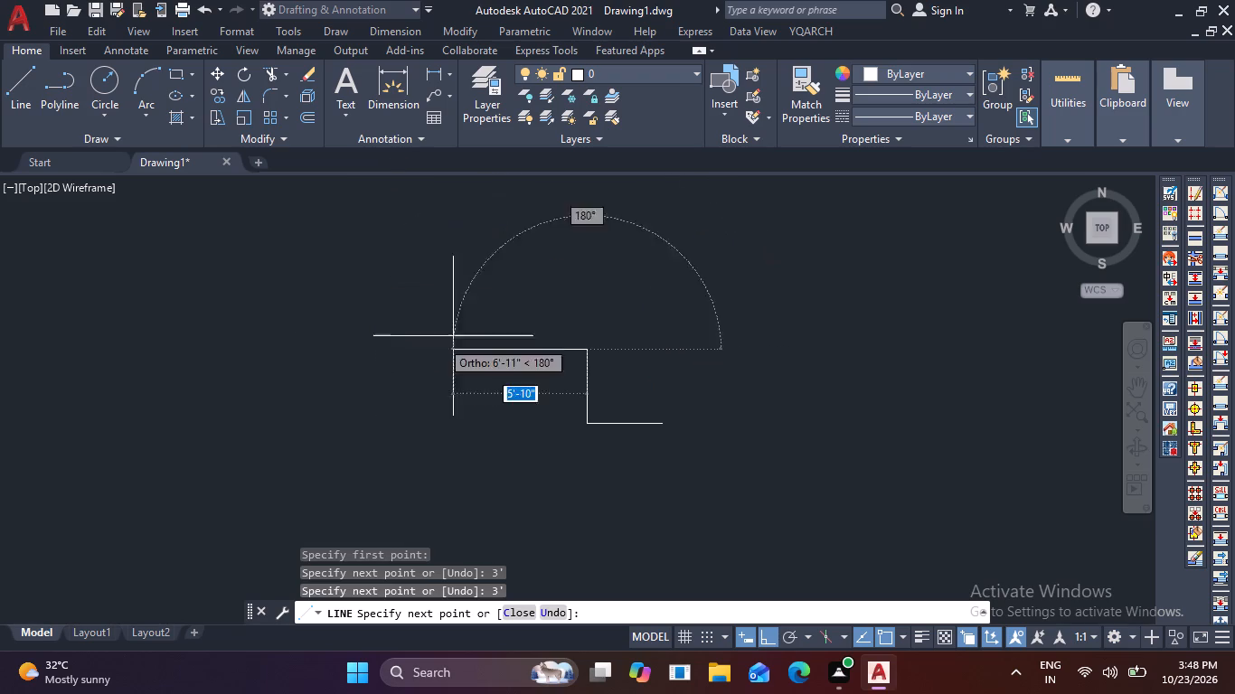
middle_click_drag(565, 247, 550, 416)
scroll(550, 367, "down", 1)
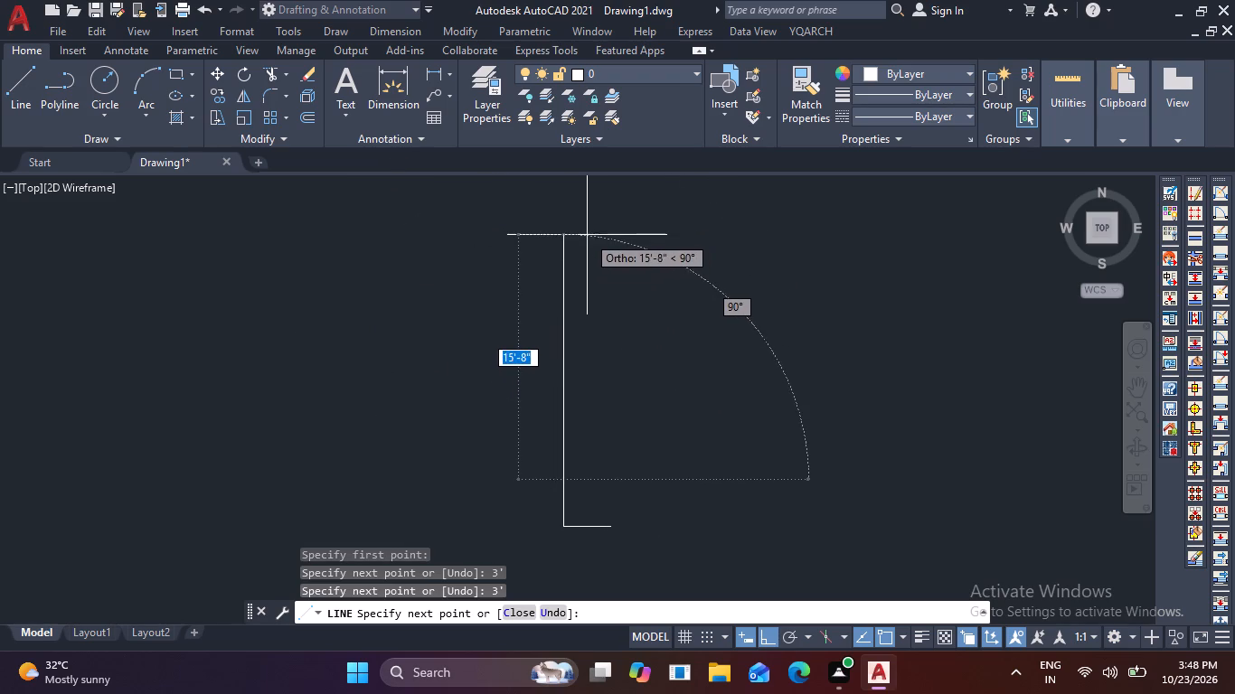
left_click(586, 235)
key("Escape")
key("Escape")
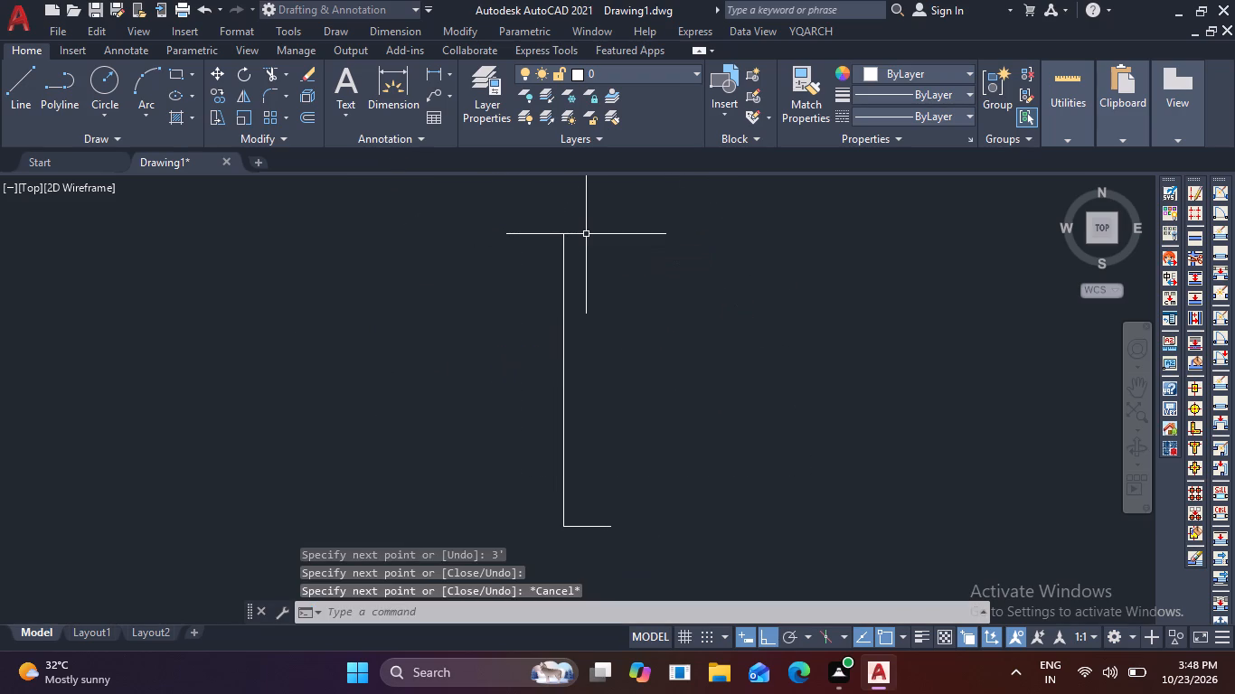
Complete a 3' square at the foot of the tall vertical line by drawing its east and north sides.
scroll(695, 258, "down", 3)
scroll(714, 293, "up", 3)
middle_click_drag(693, 292, 681, 348)
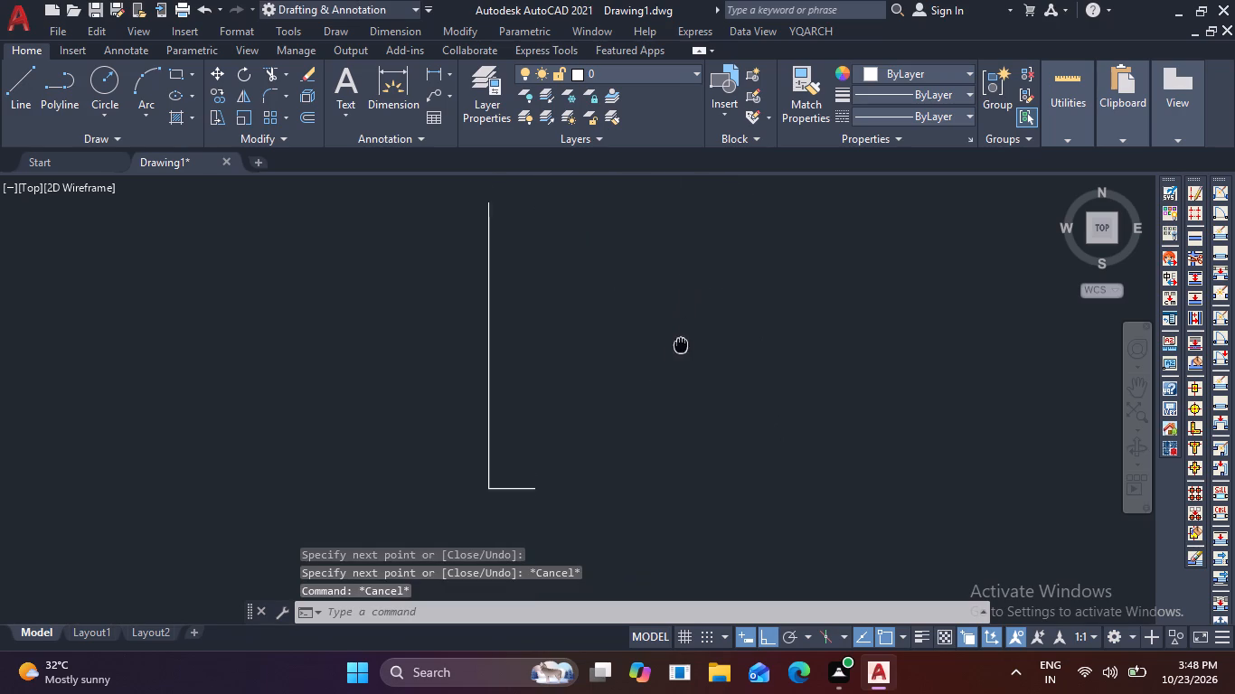
middle_click_drag(681, 348, 681, 360)
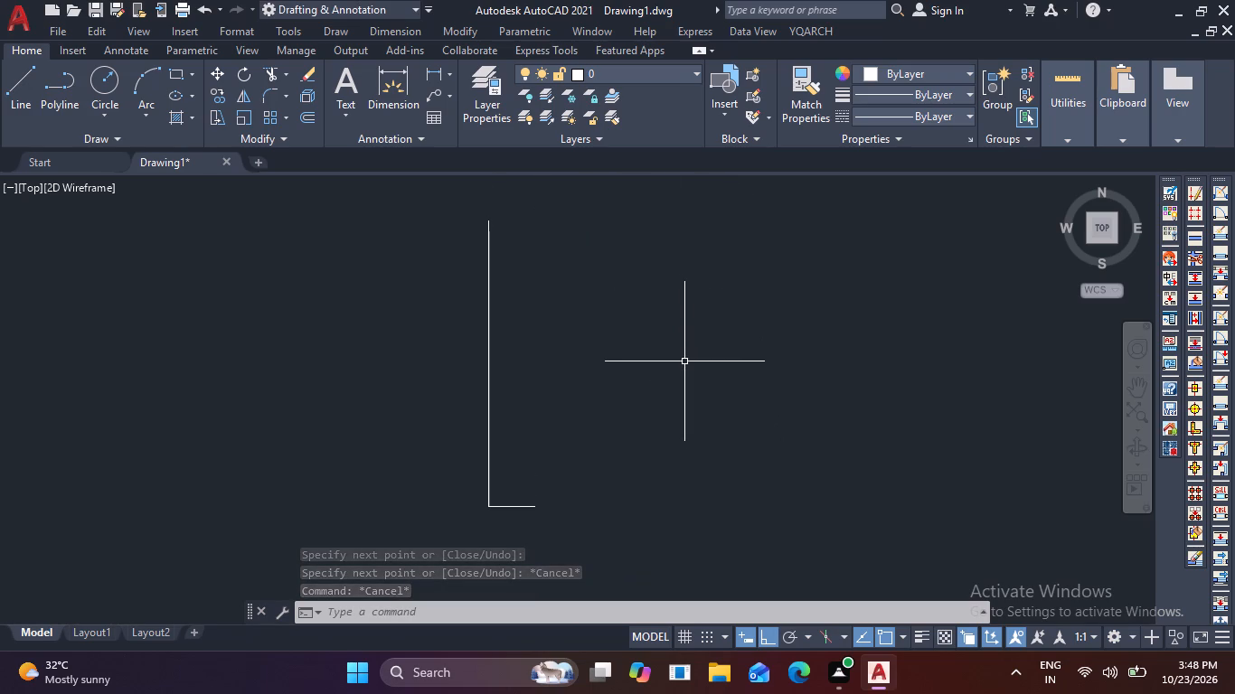
type("L")
key("space")
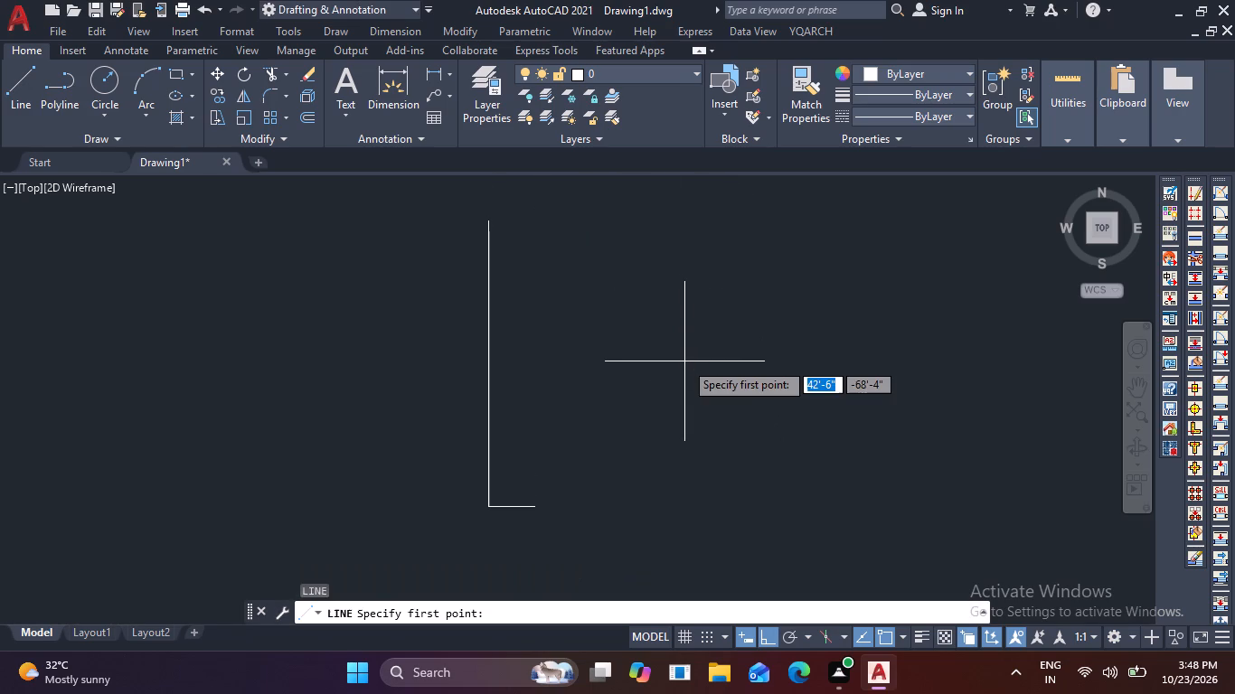
left_click(537, 510)
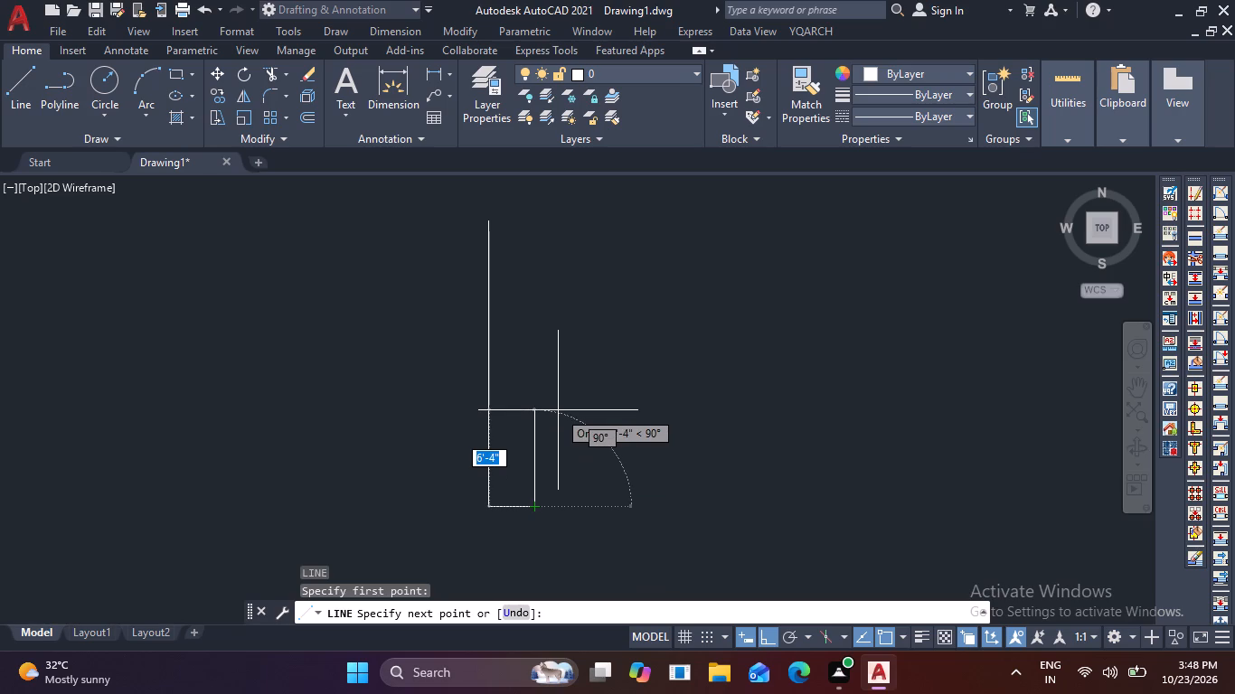
type("3'")
key("Return")
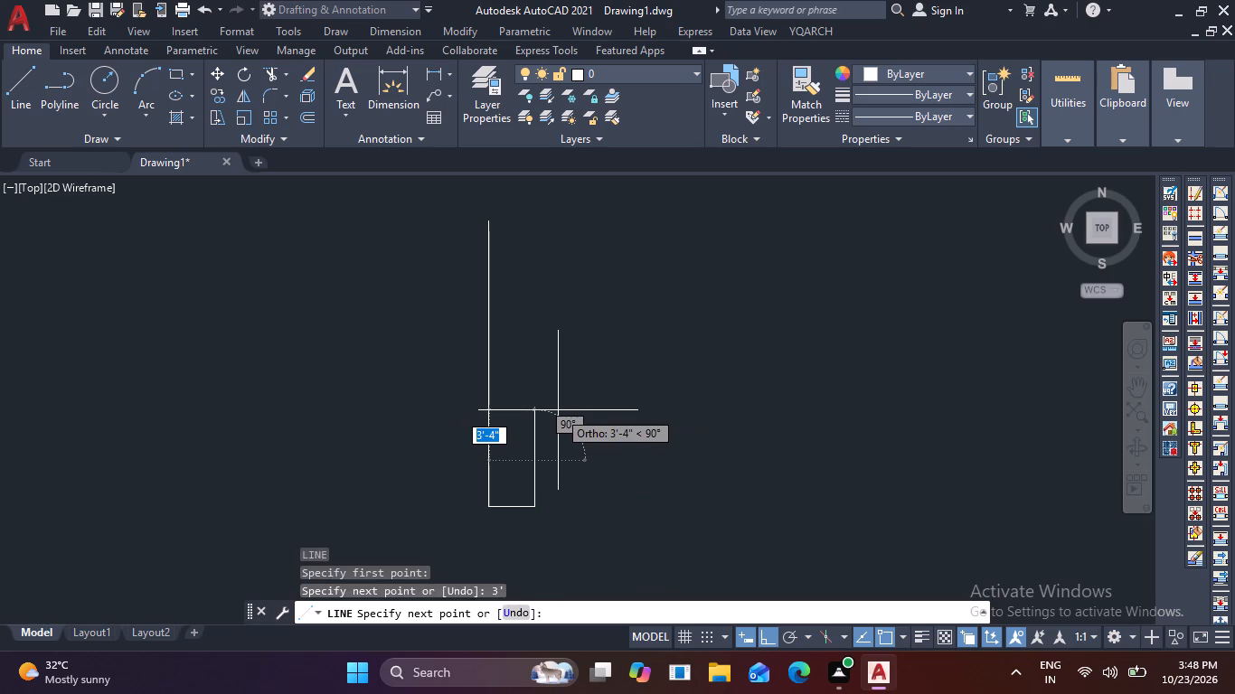
scroll(447, 495, "up", 1)
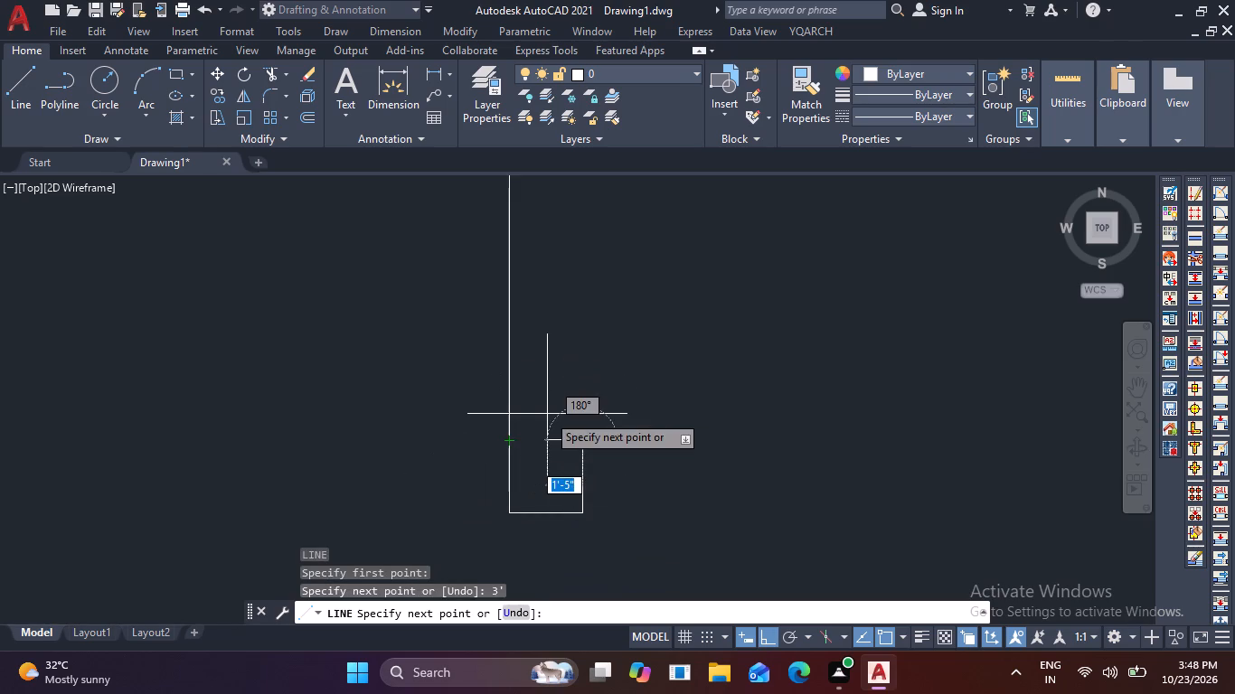
left_click(508, 441)
key("Escape")
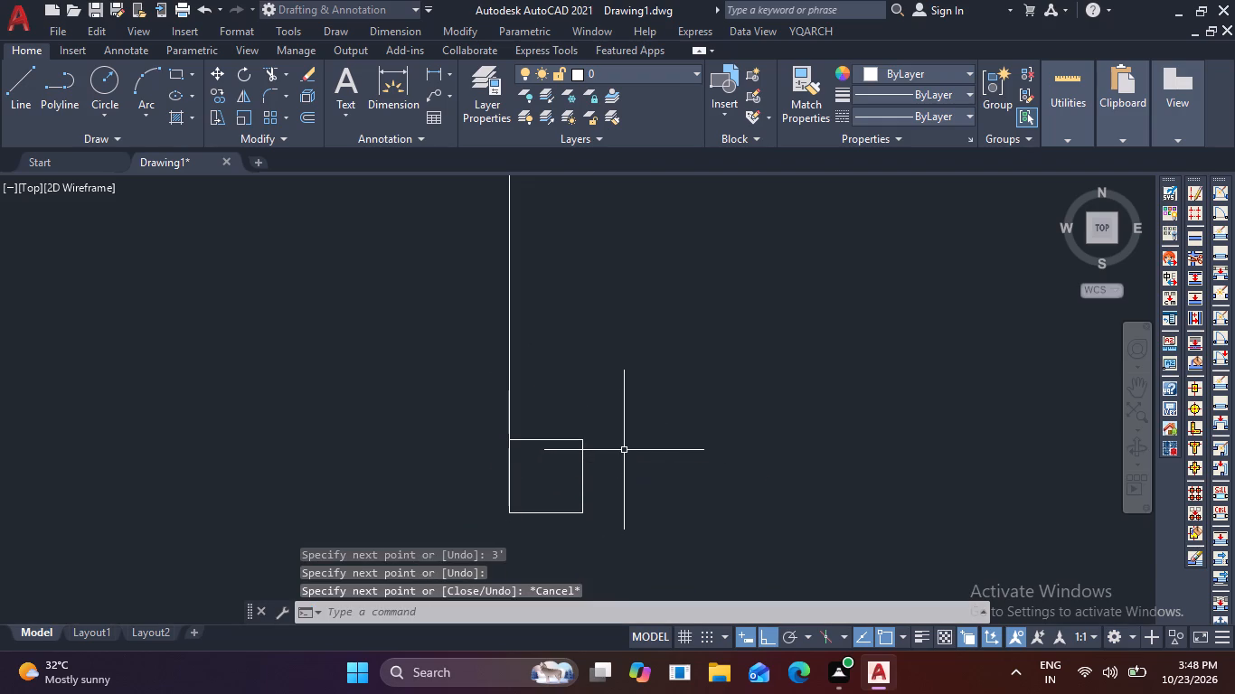
Offset the square's top side north six times at 10" spacing, using the Multiple option, to form a row of parallel lines.
key("o")
key("Return")
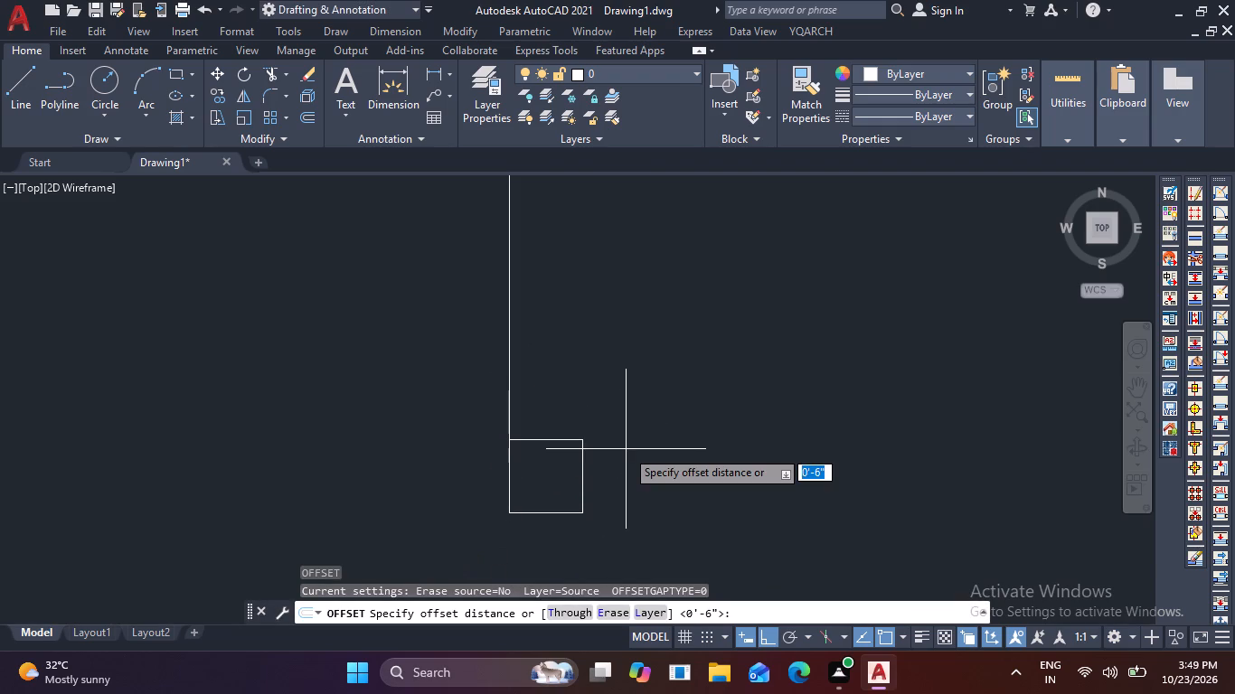
type("10")
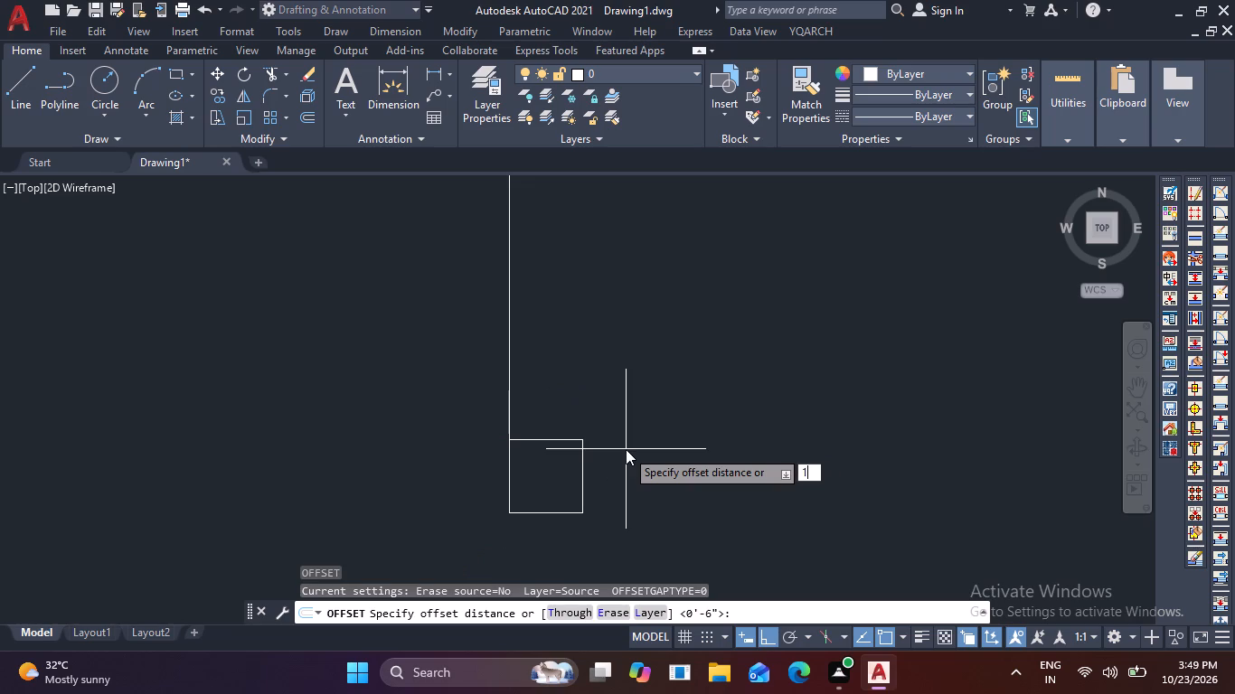
key("space")
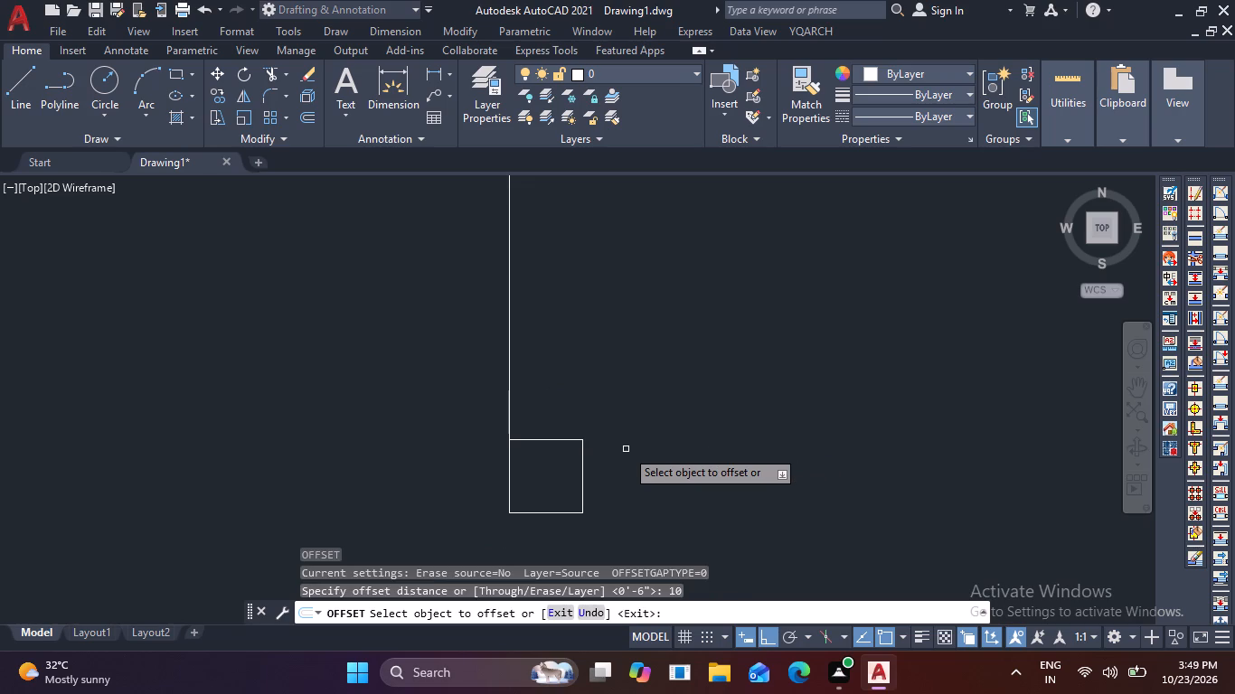
left_click(545, 438)
right_click(546, 438)
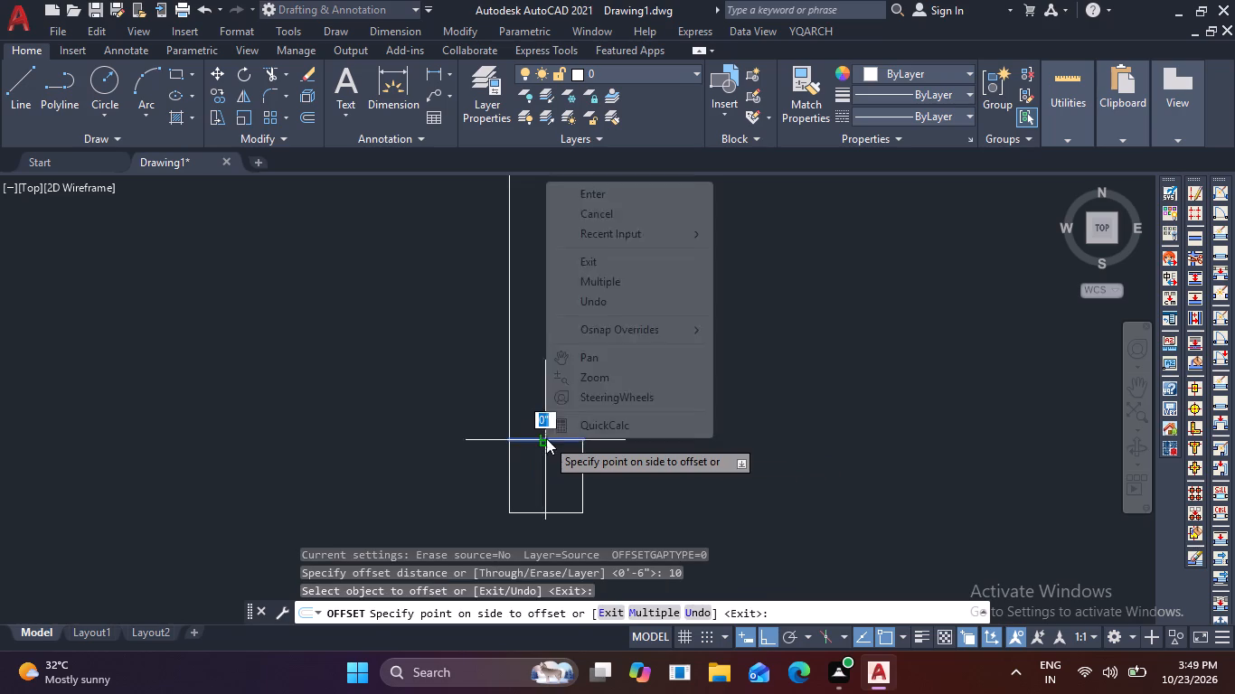
left_click(637, 280)
left_click(627, 259)
left_click(628, 254)
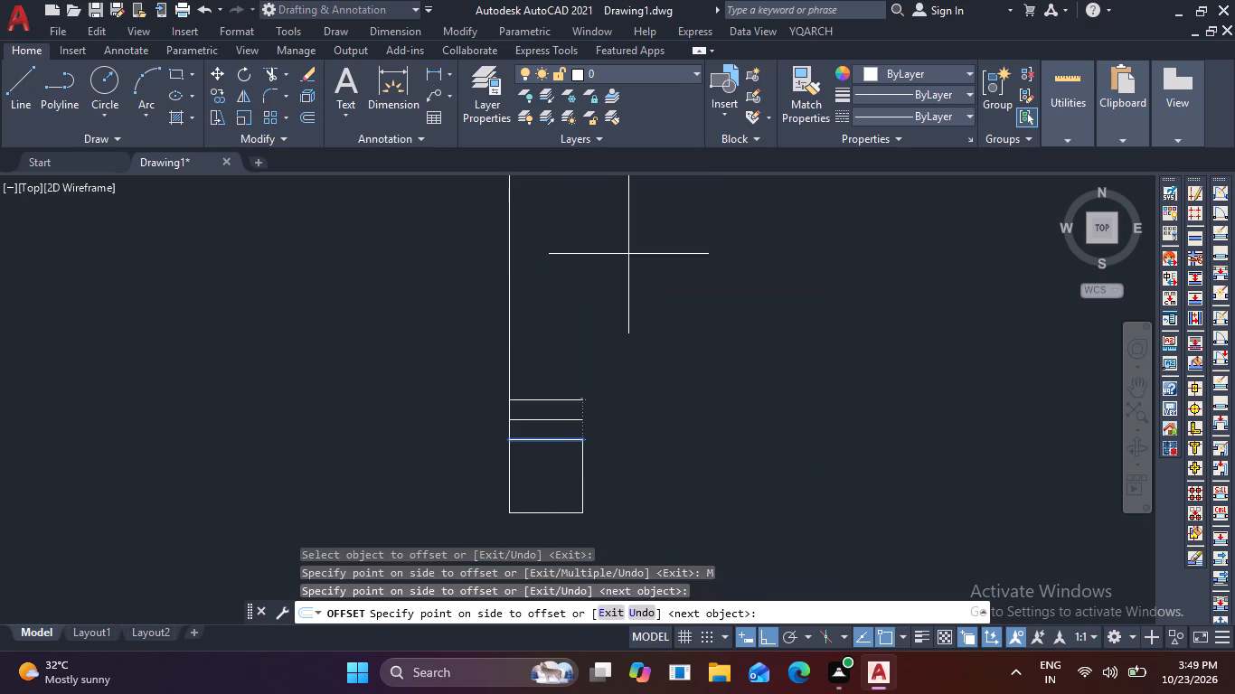
double_click(635, 244)
left_click(649, 230)
left_click(666, 219)
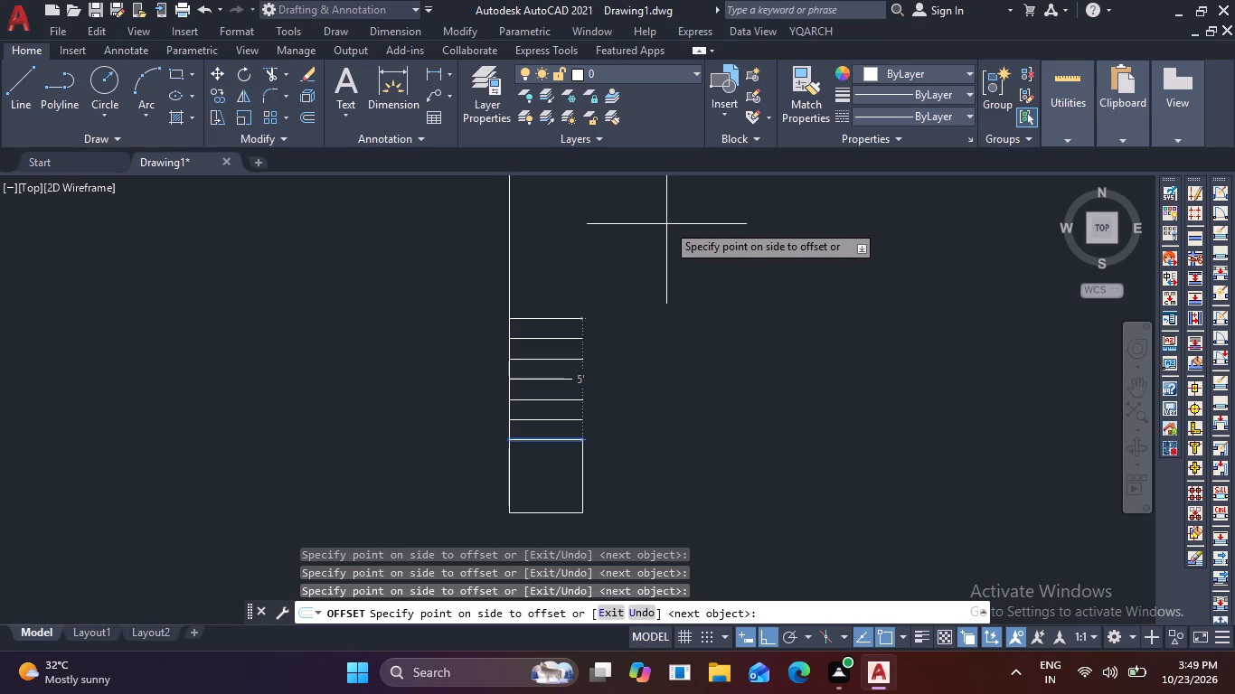
left_click(707, 257)
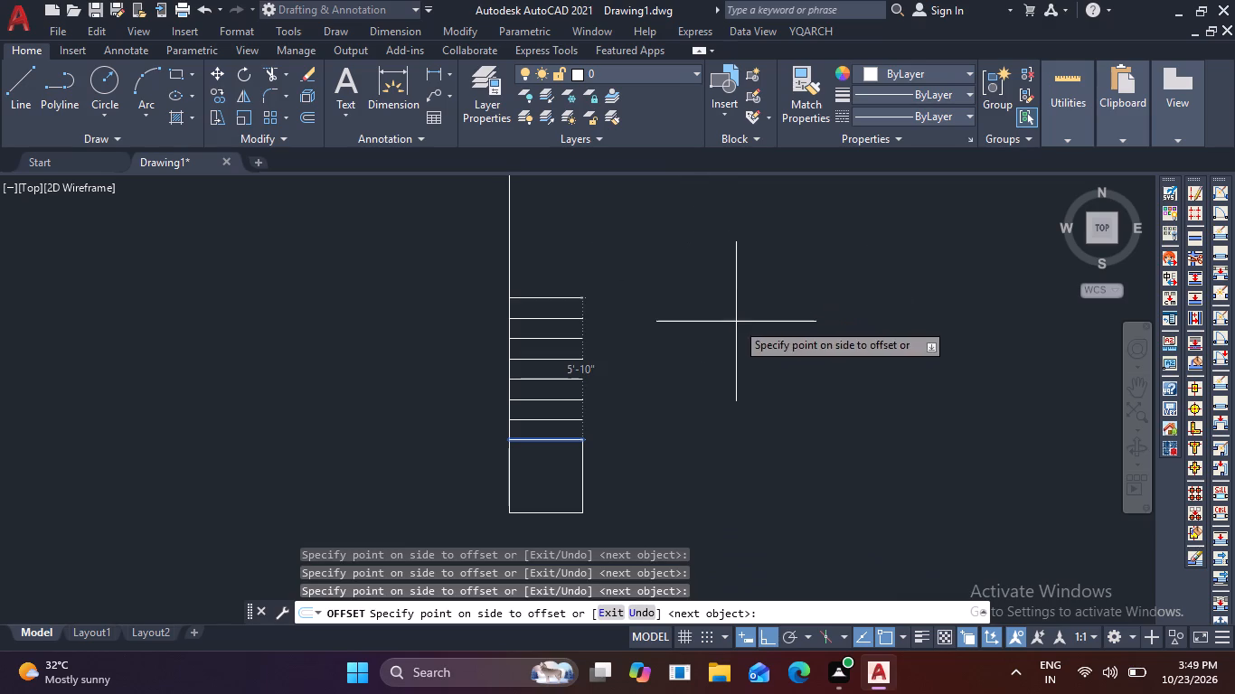
key("Escape")
Offset the northernmost of the 10"-spaced lines 3' farther north.
key("o")
key("Return")
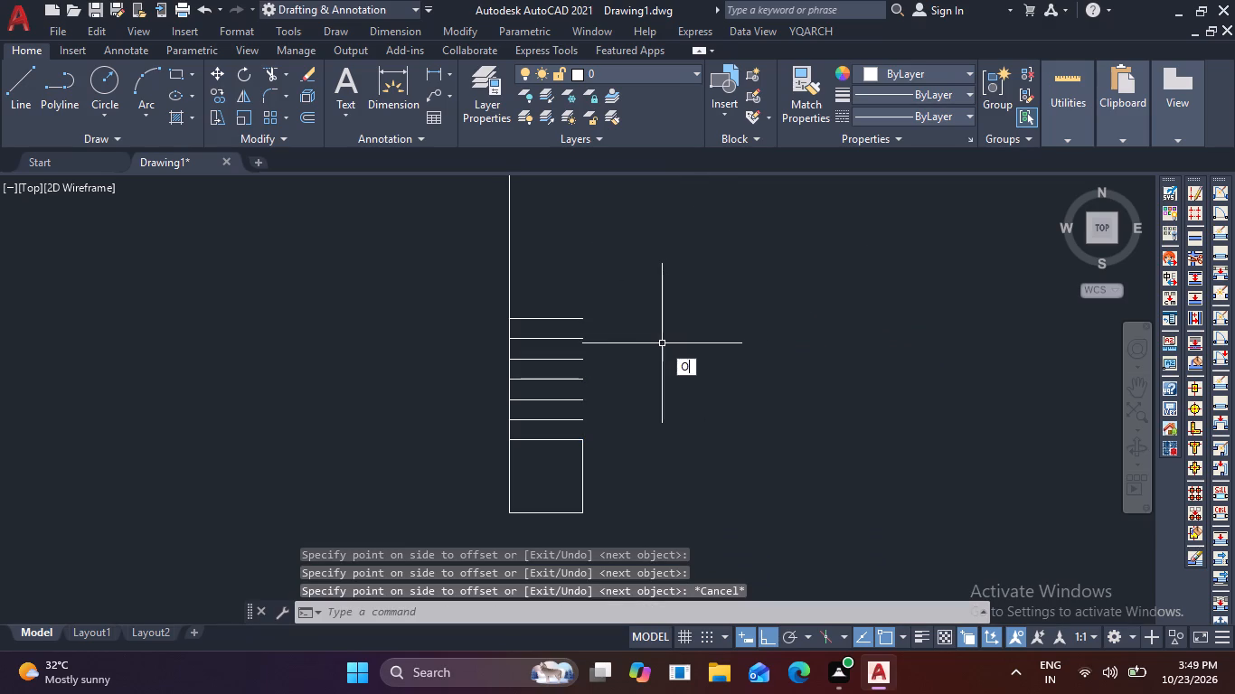
type("3'")
key("Return")
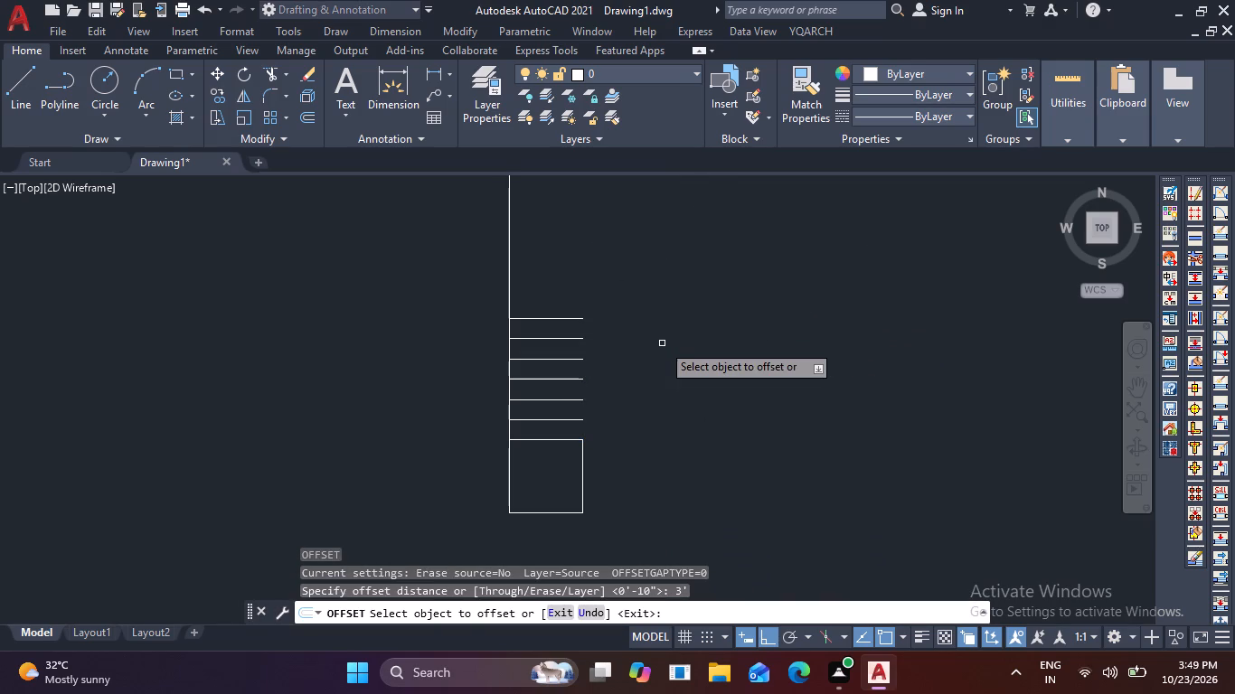
left_click(566, 316)
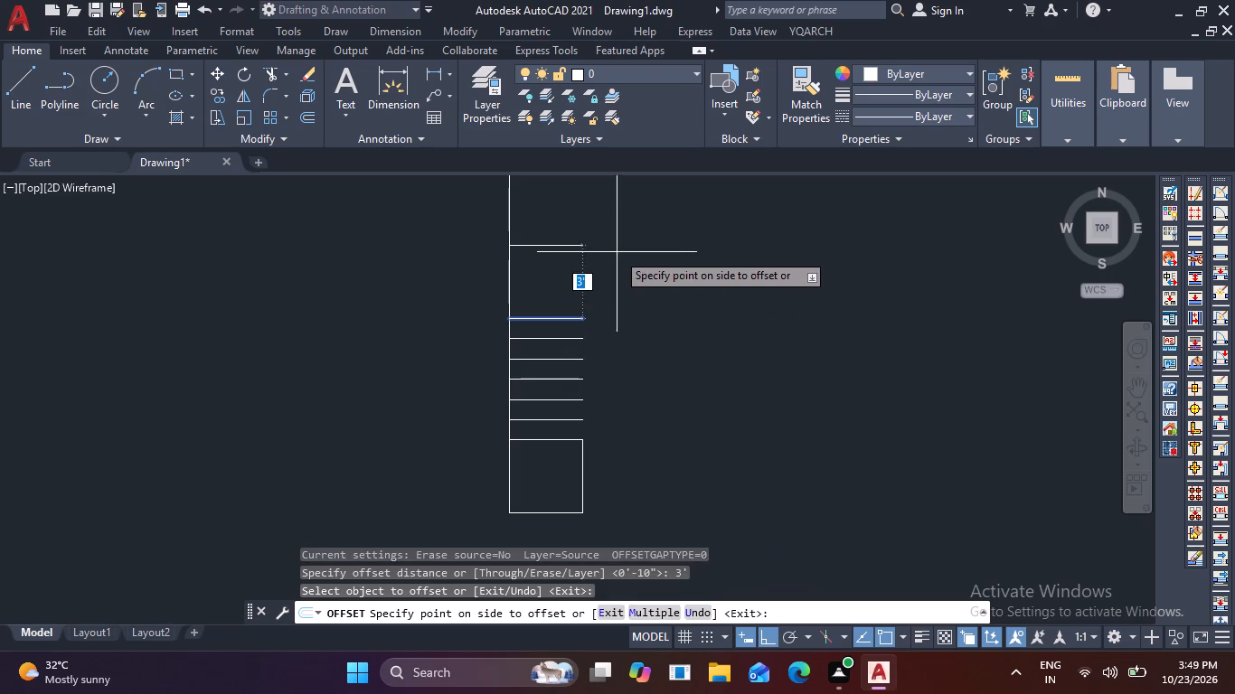
left_click(617, 252)
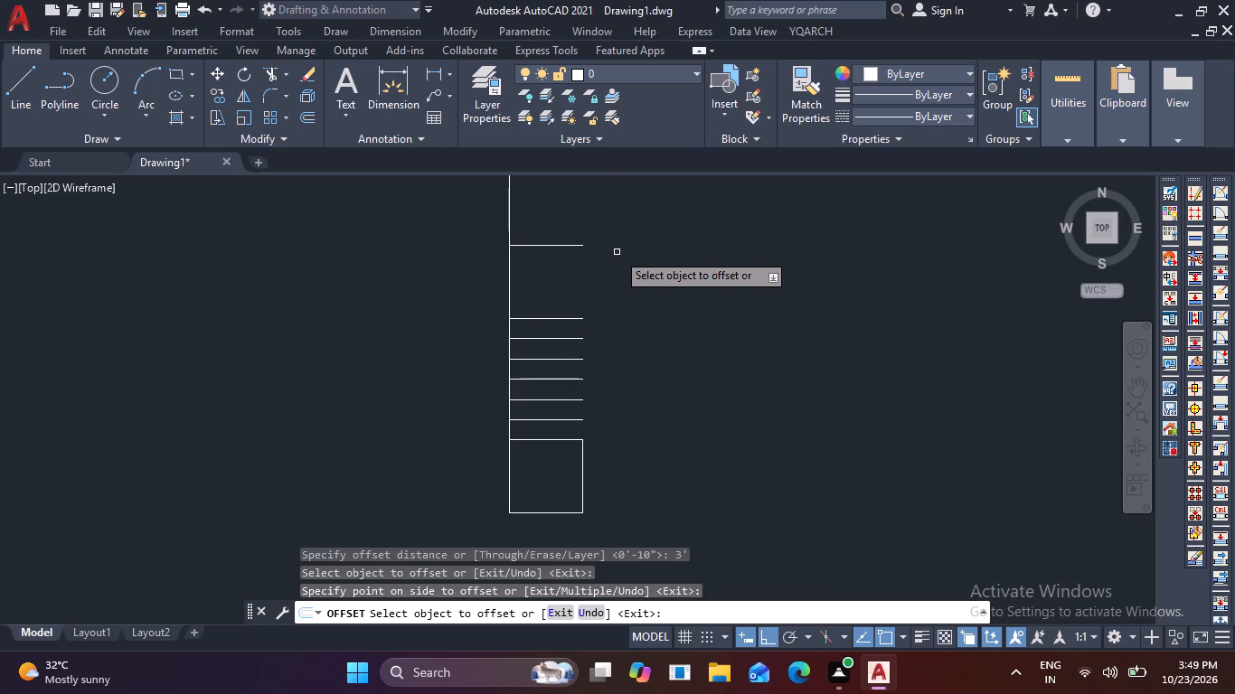
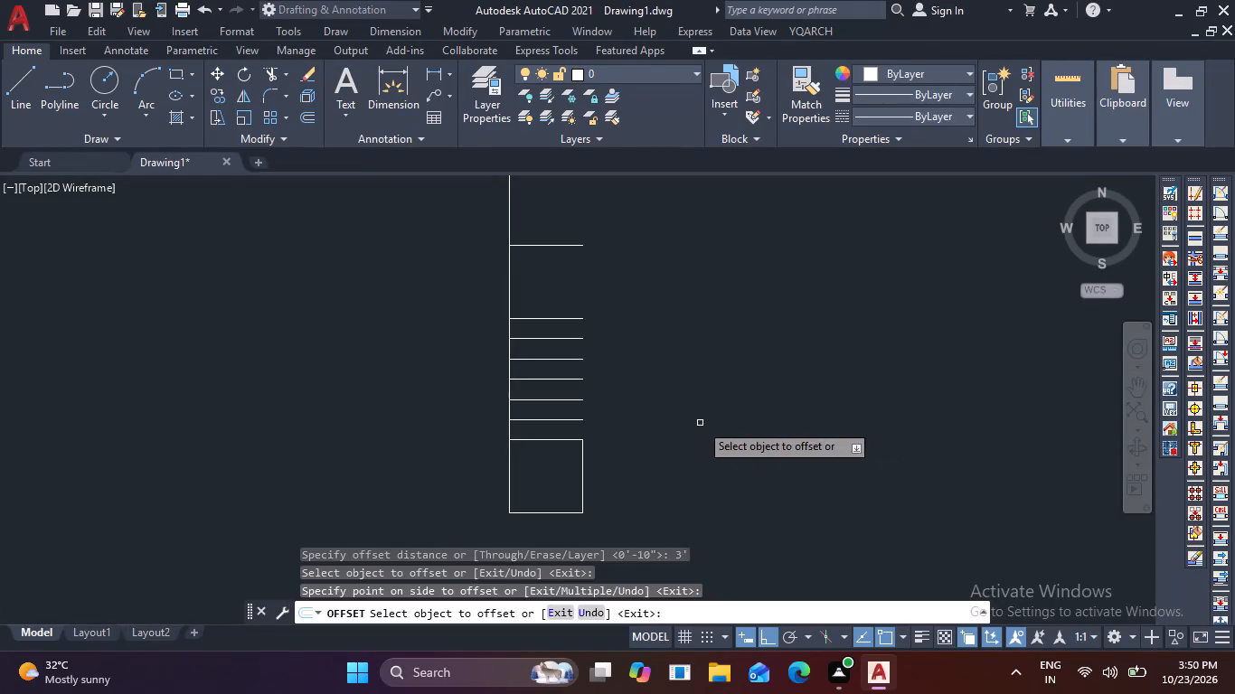
Close the stair's east side with two connected lines from the lower square's northeast corner, through the last tread line, to the northernmost line.
key("Escape")
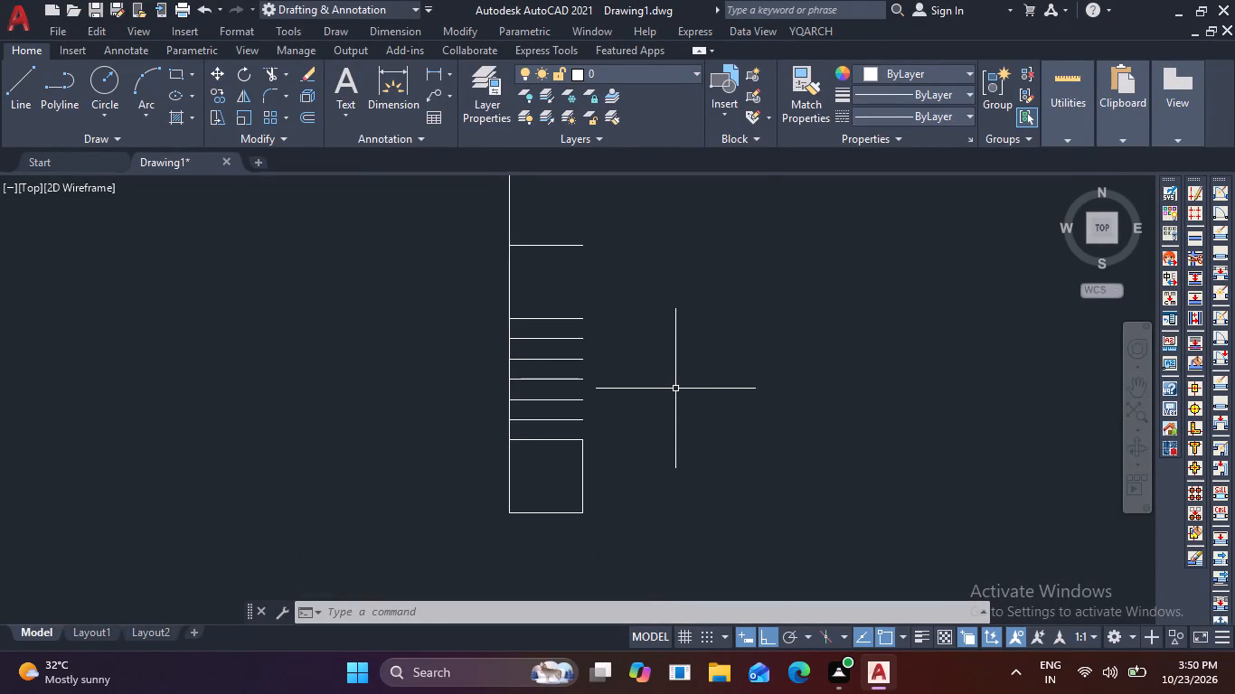
type("L")
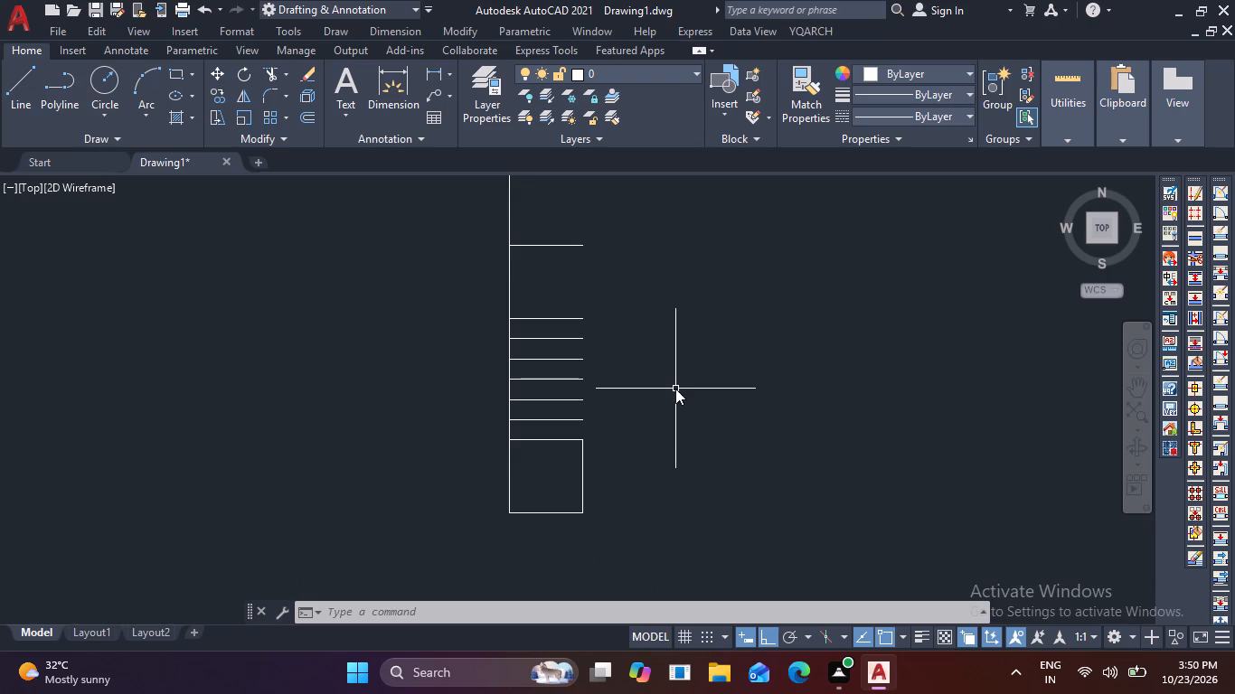
key("space")
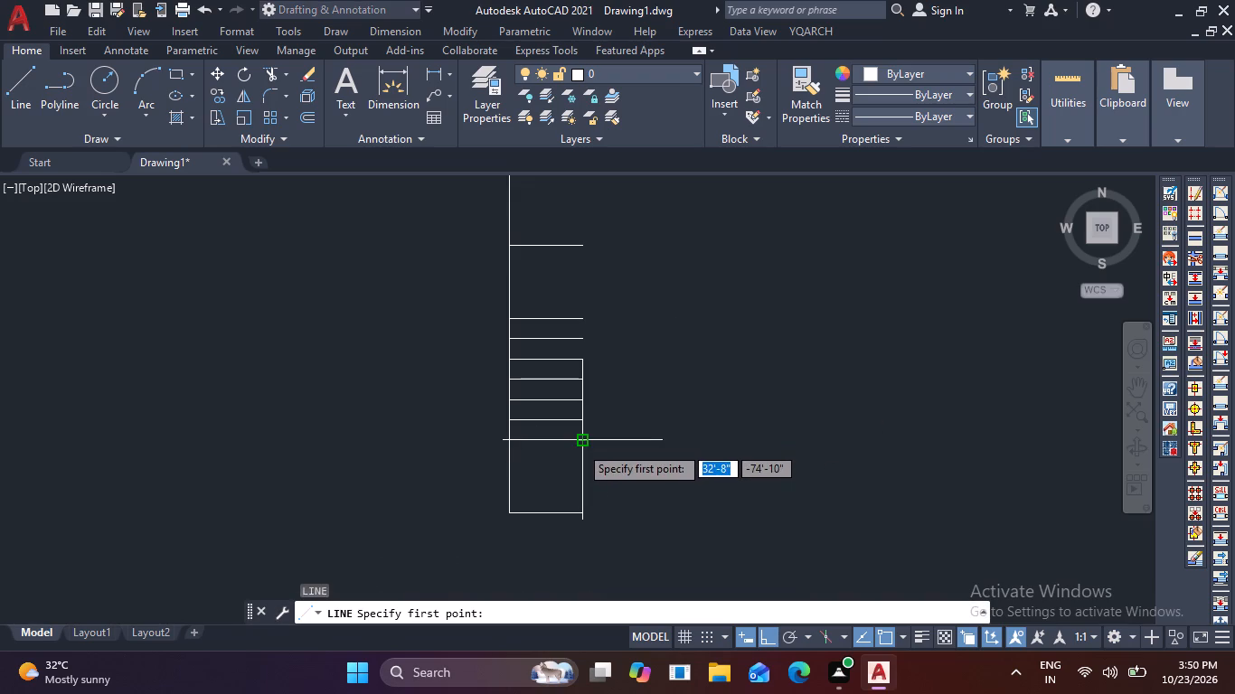
left_click(580, 445)
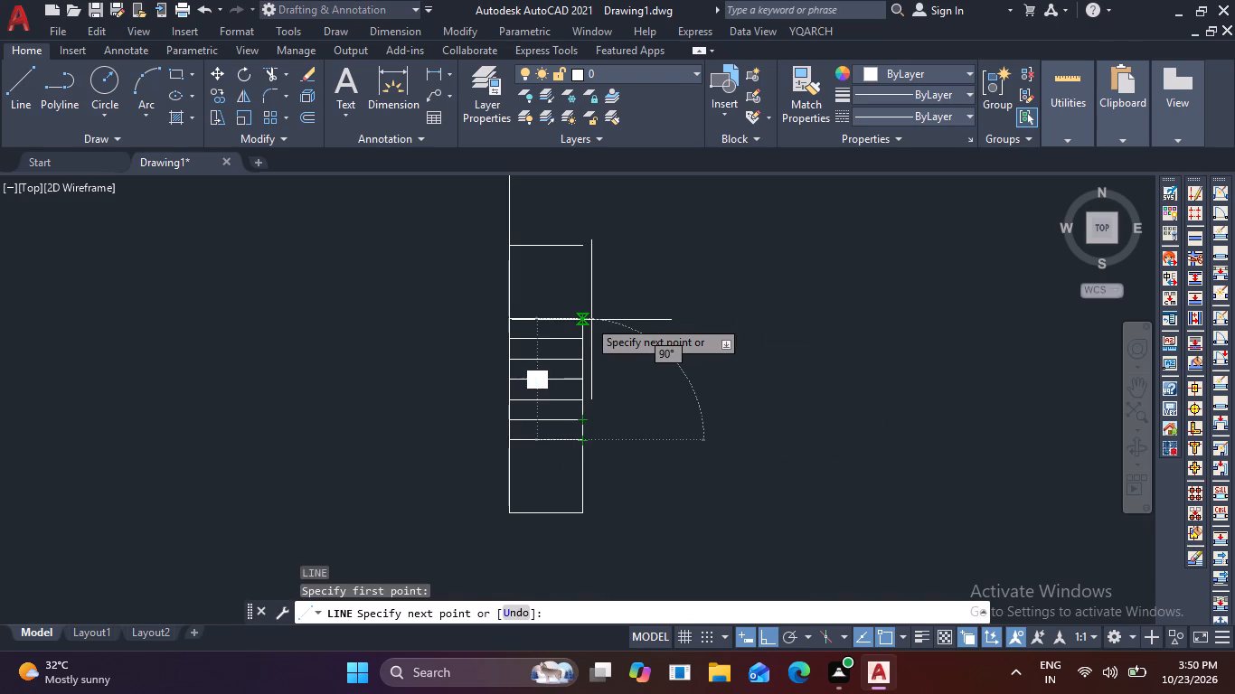
left_click(588, 319)
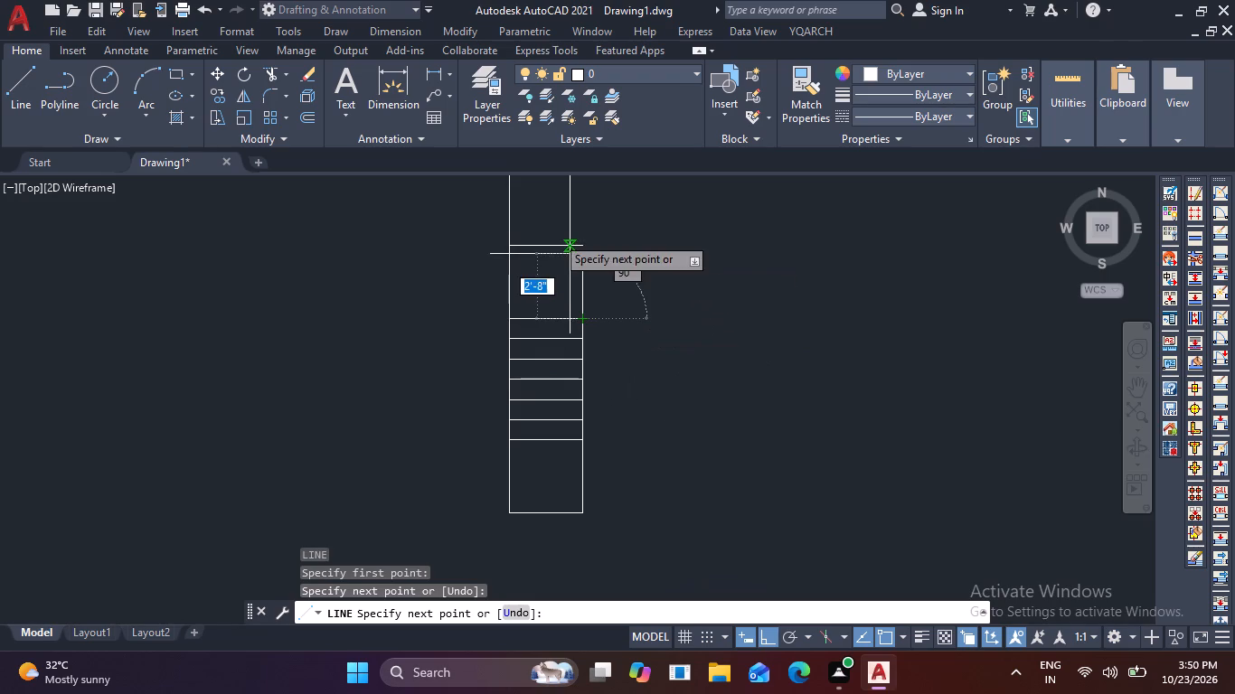
left_click(579, 249)
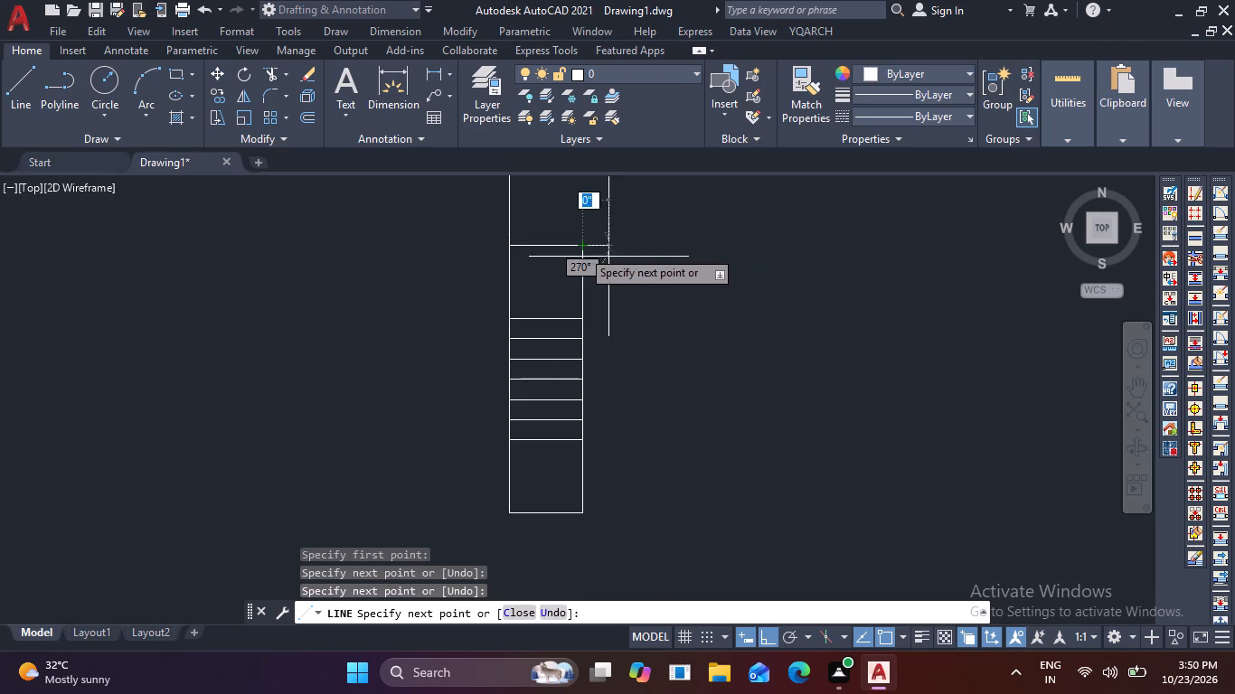
key("Escape")
key("Escape")
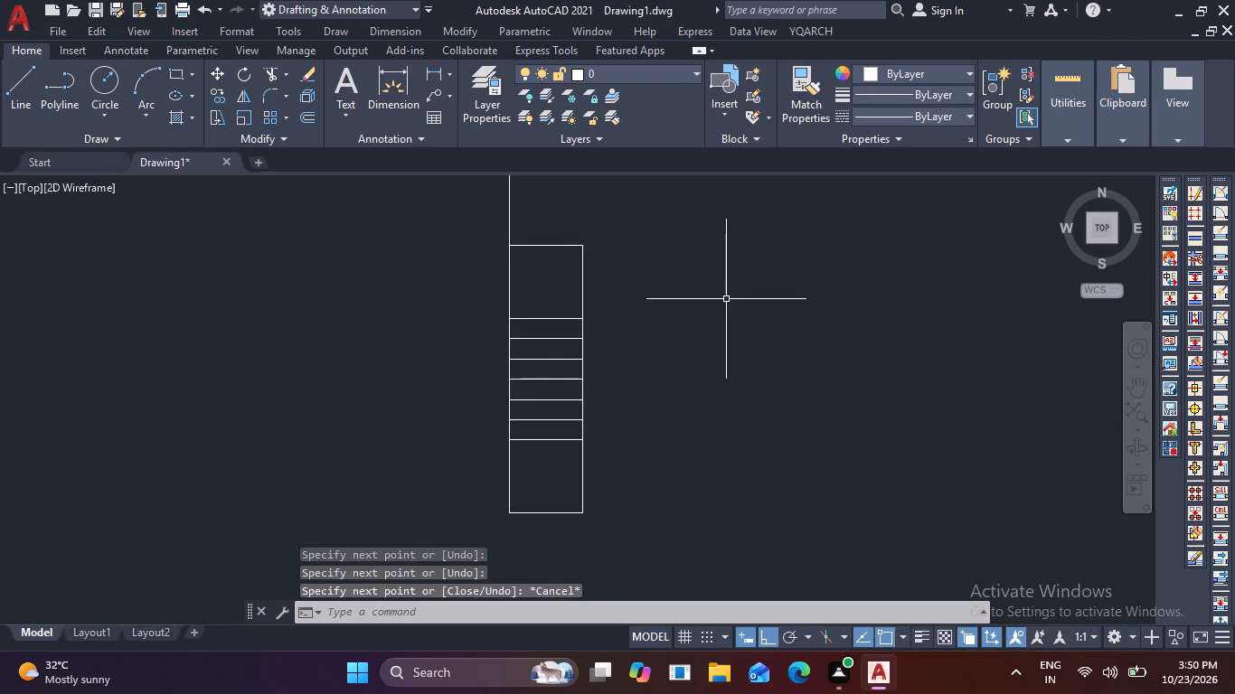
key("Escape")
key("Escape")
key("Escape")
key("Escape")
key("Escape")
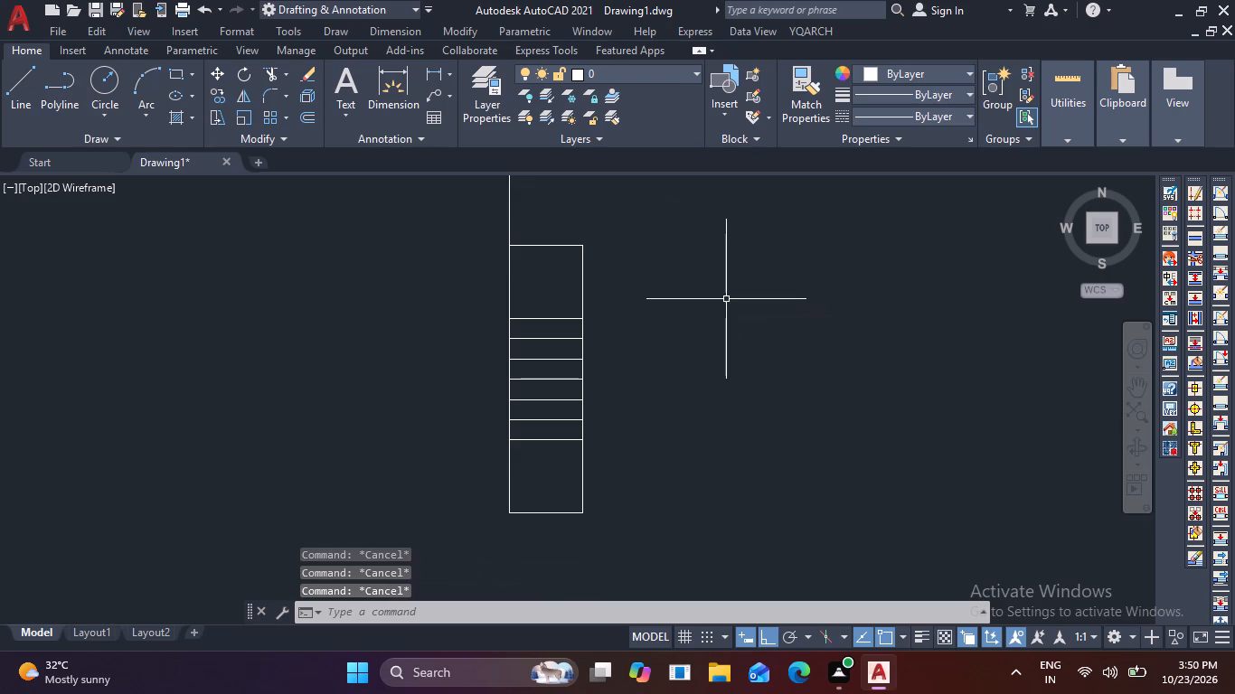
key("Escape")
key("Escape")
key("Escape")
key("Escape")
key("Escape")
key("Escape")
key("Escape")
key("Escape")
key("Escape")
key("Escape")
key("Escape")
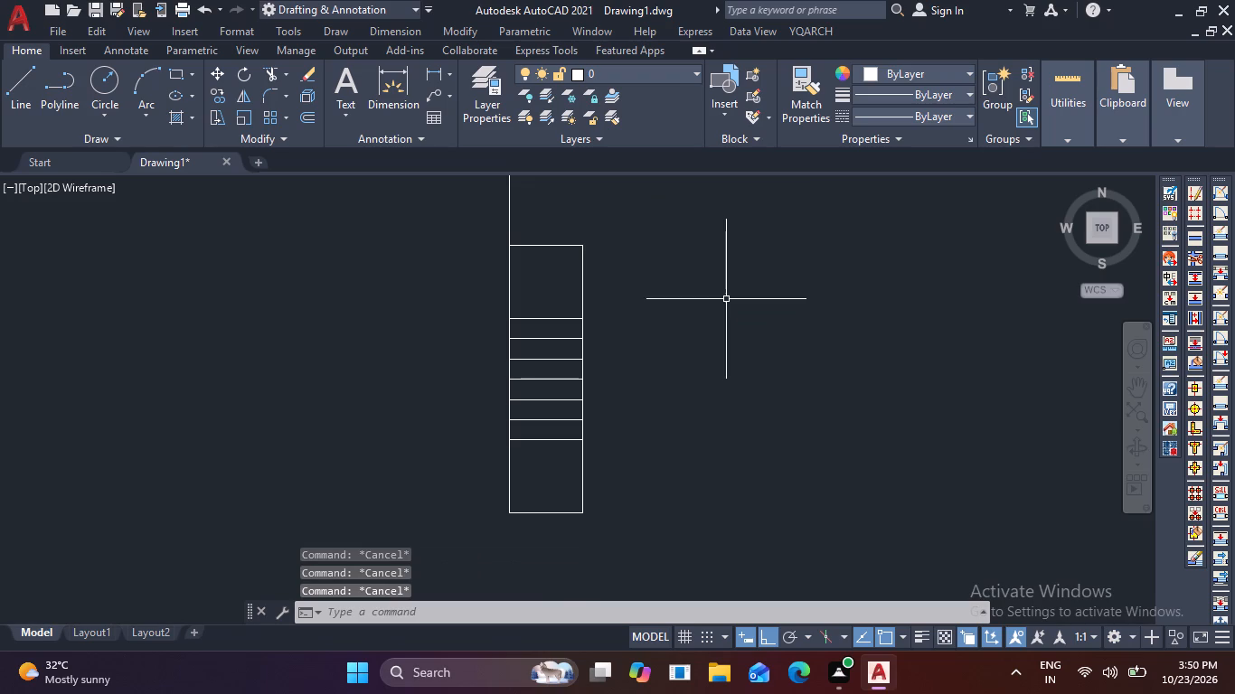
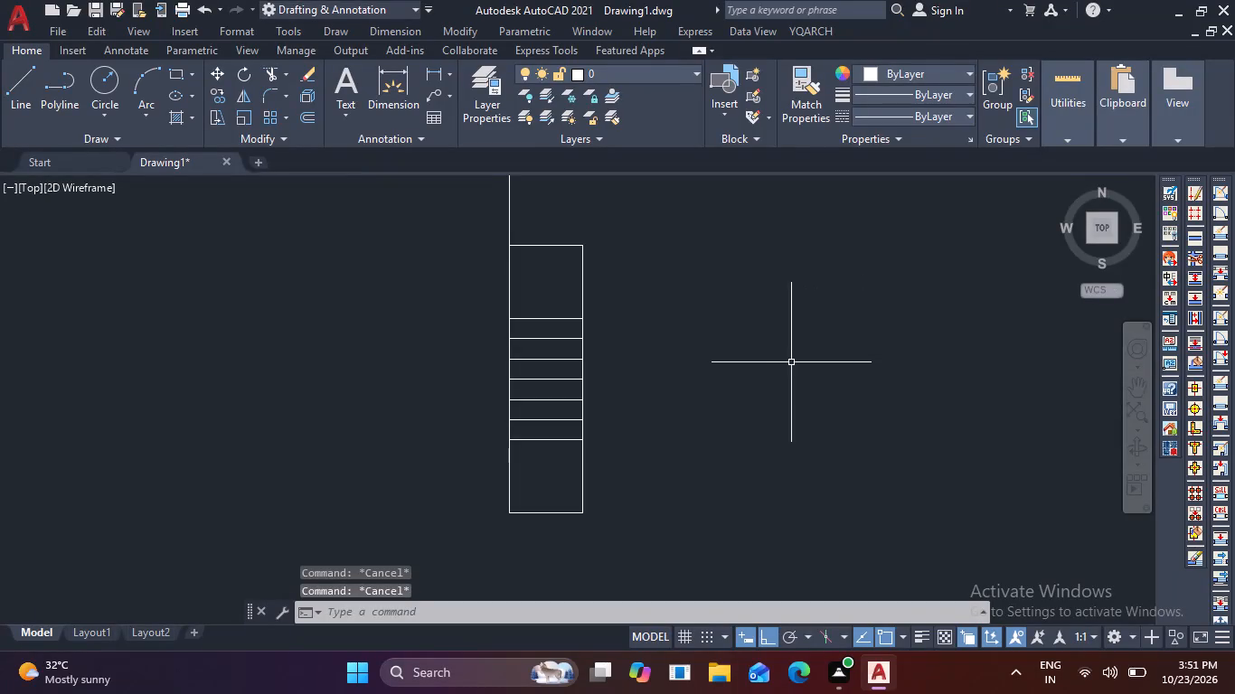
Offset the upper landing's east side eastward eight times at 10" spacing to form the second flight's treads.
middle_click_drag(756, 380, 553, 491)
scroll(466, 429, "up", 1)
middle_click_drag(518, 443, 667, 388)
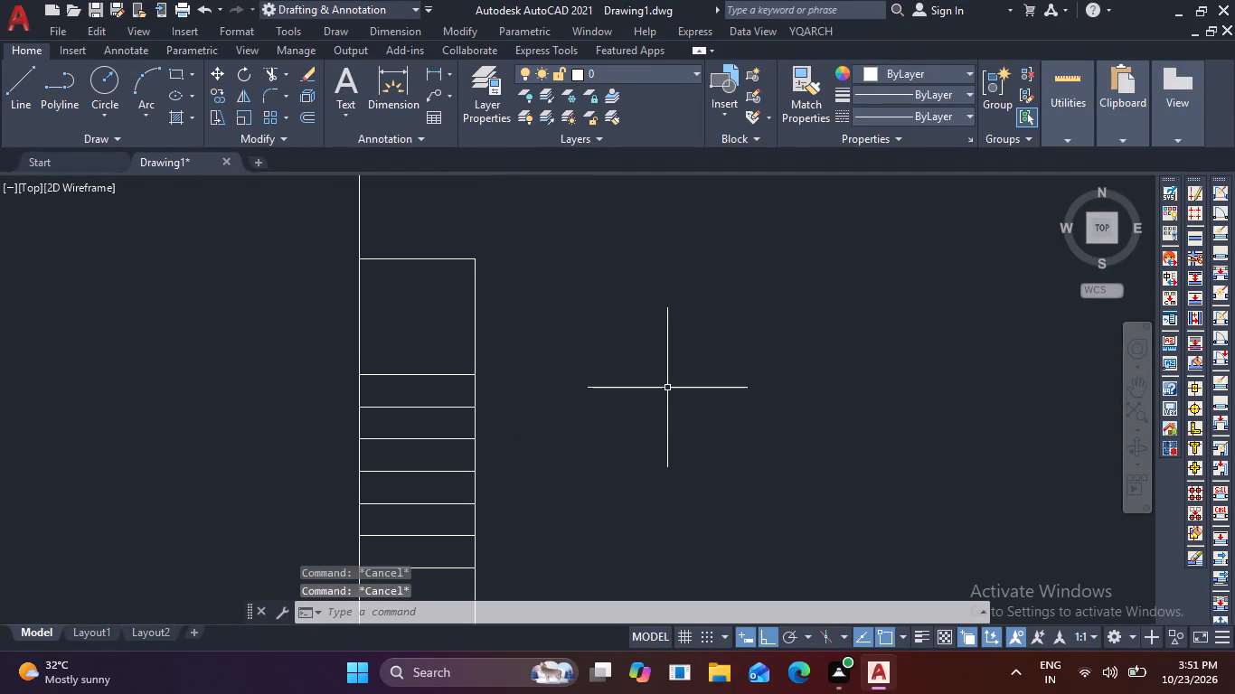
key("o")
key("Return")
type("10")
key("Return")
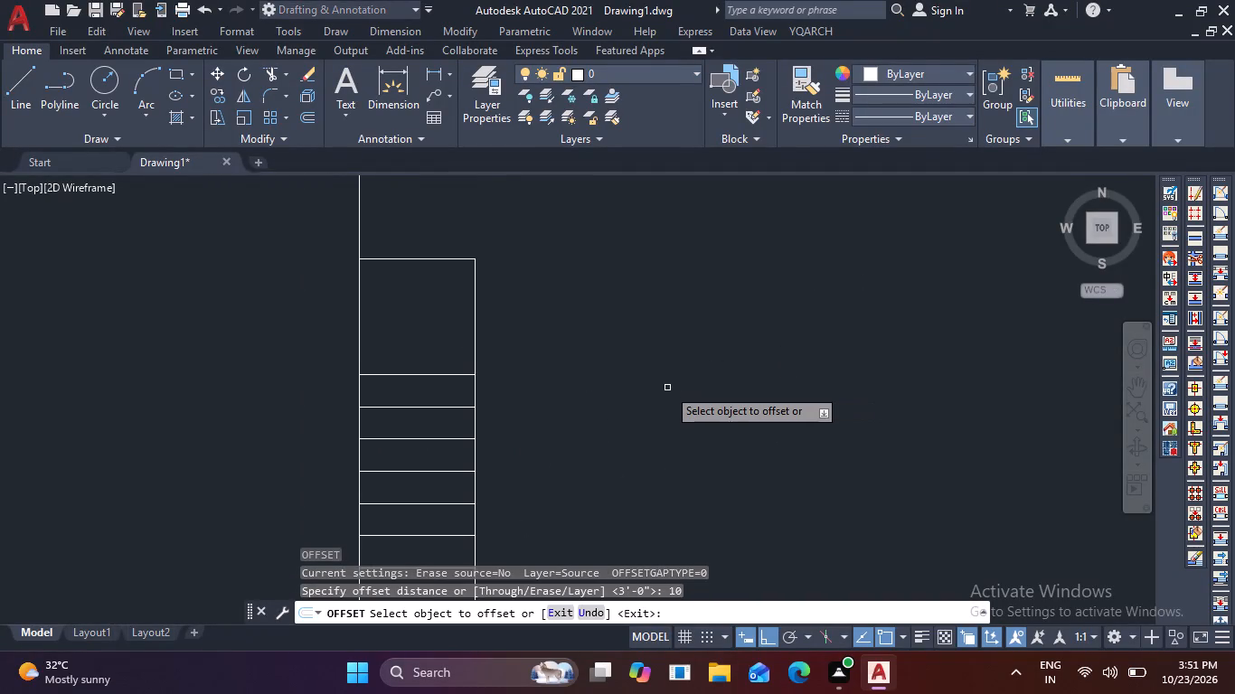
left_click(474, 330)
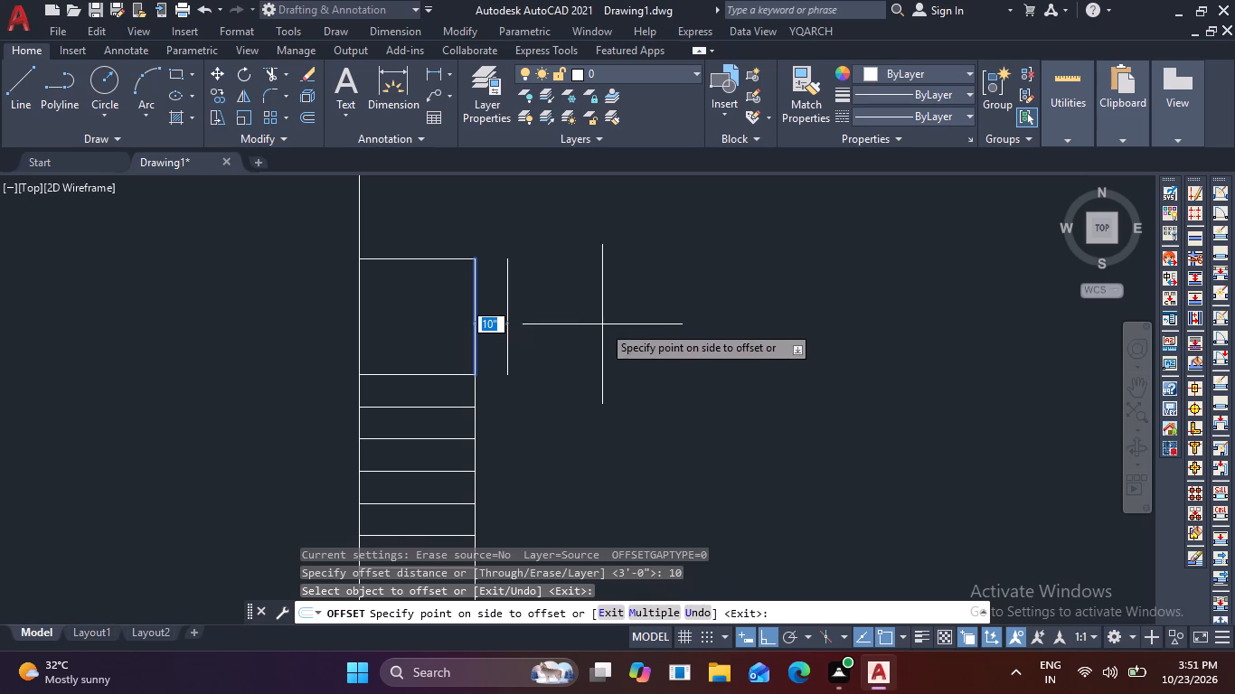
right_click(603, 324)
left_click(652, 427)
left_click(778, 332)
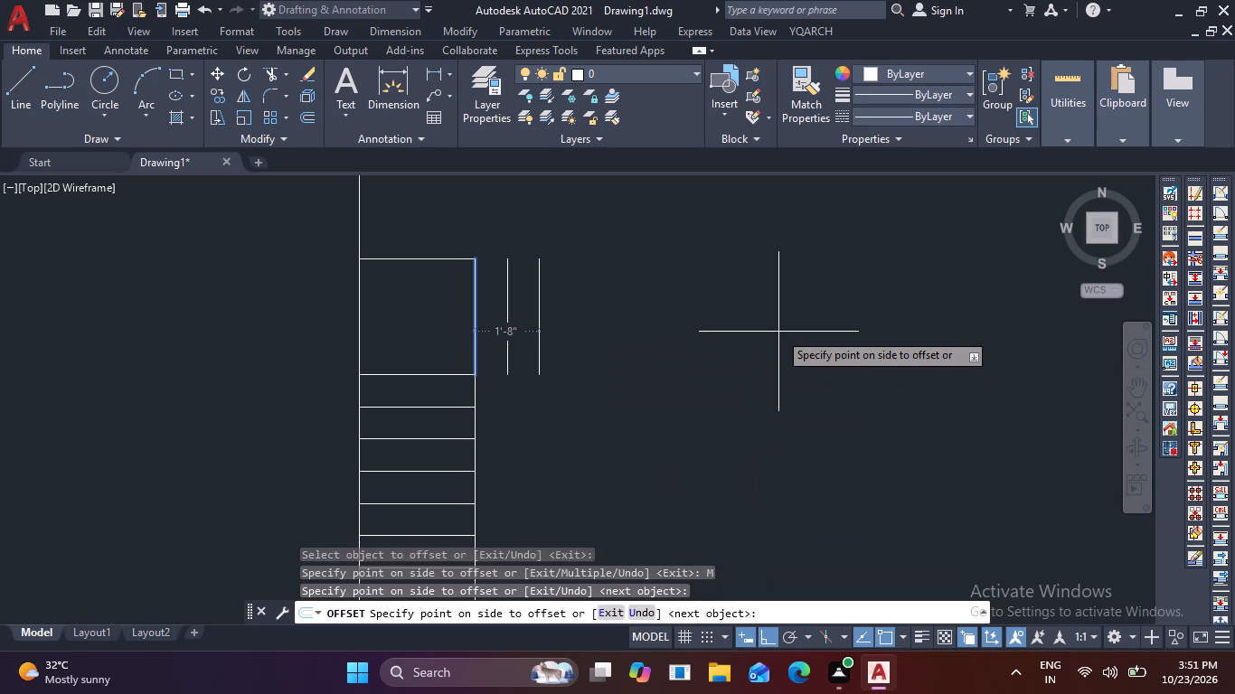
left_click(808, 324)
left_click(822, 318)
left_click(861, 324)
left_click(866, 323)
left_click(894, 307)
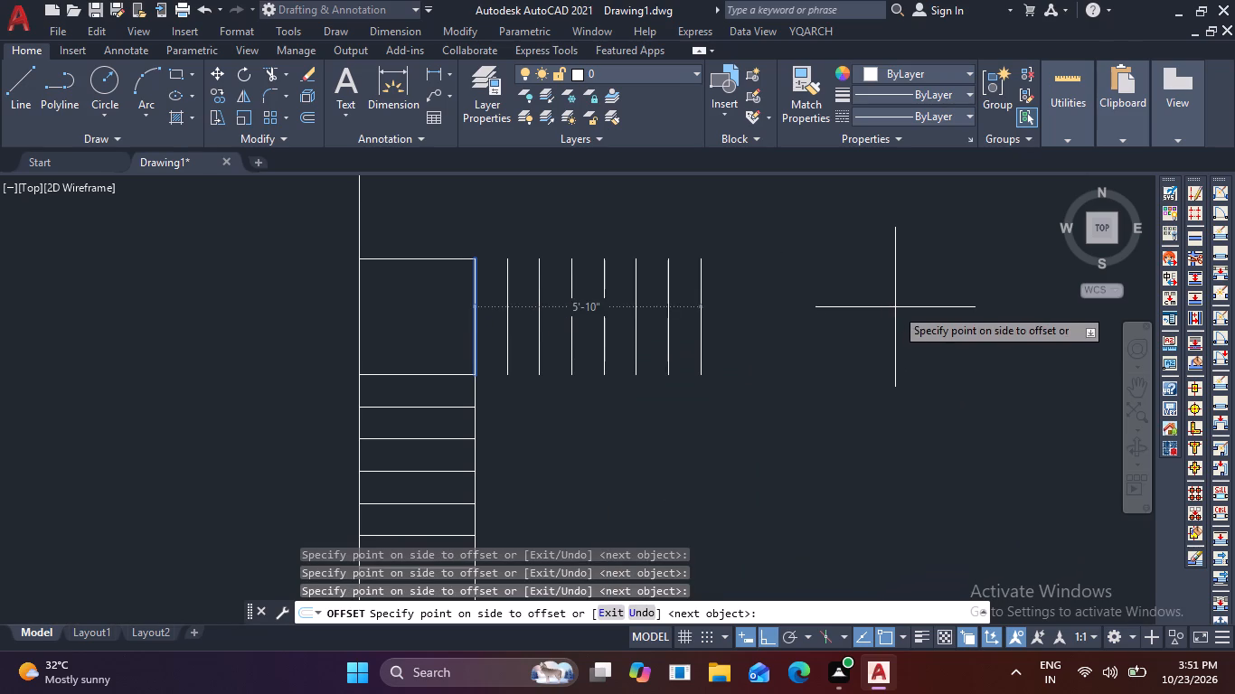
double_click(902, 311)
key("Escape")
Draw the north and south edge lines of the east flight, from the upper landing's east corners to the last tread line.
key("l")
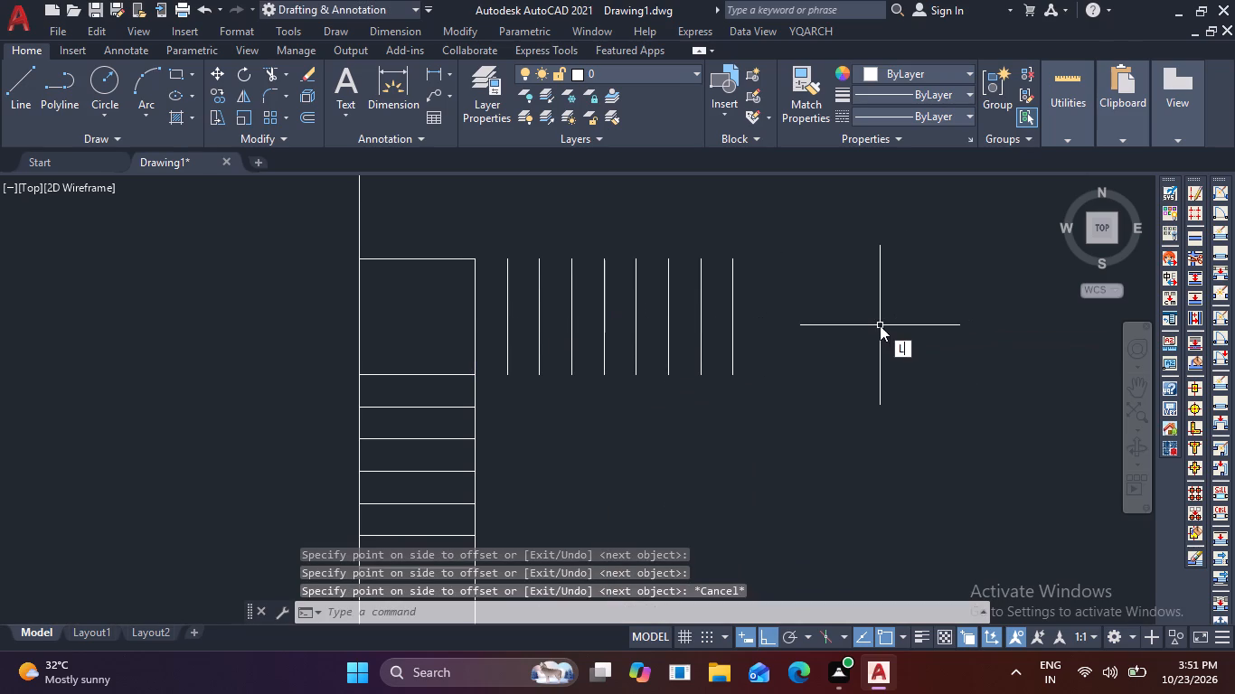
key("space")
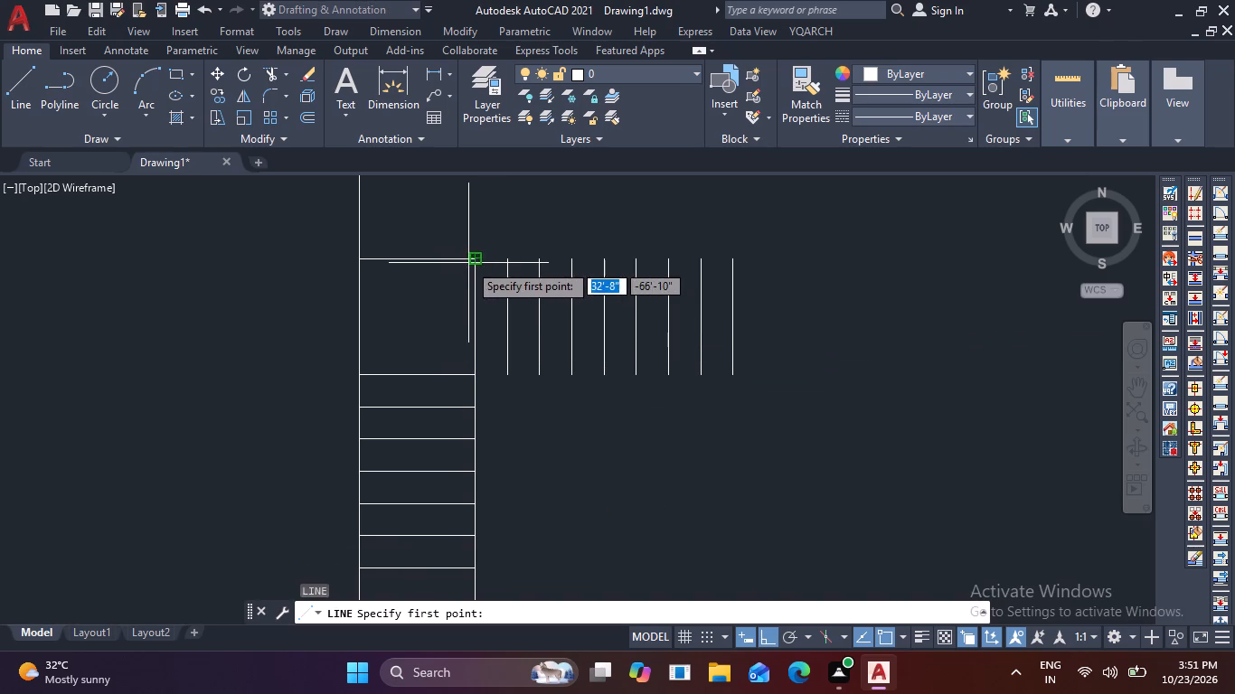
left_click(468, 263)
left_click(729, 259)
key("space")
key("space")
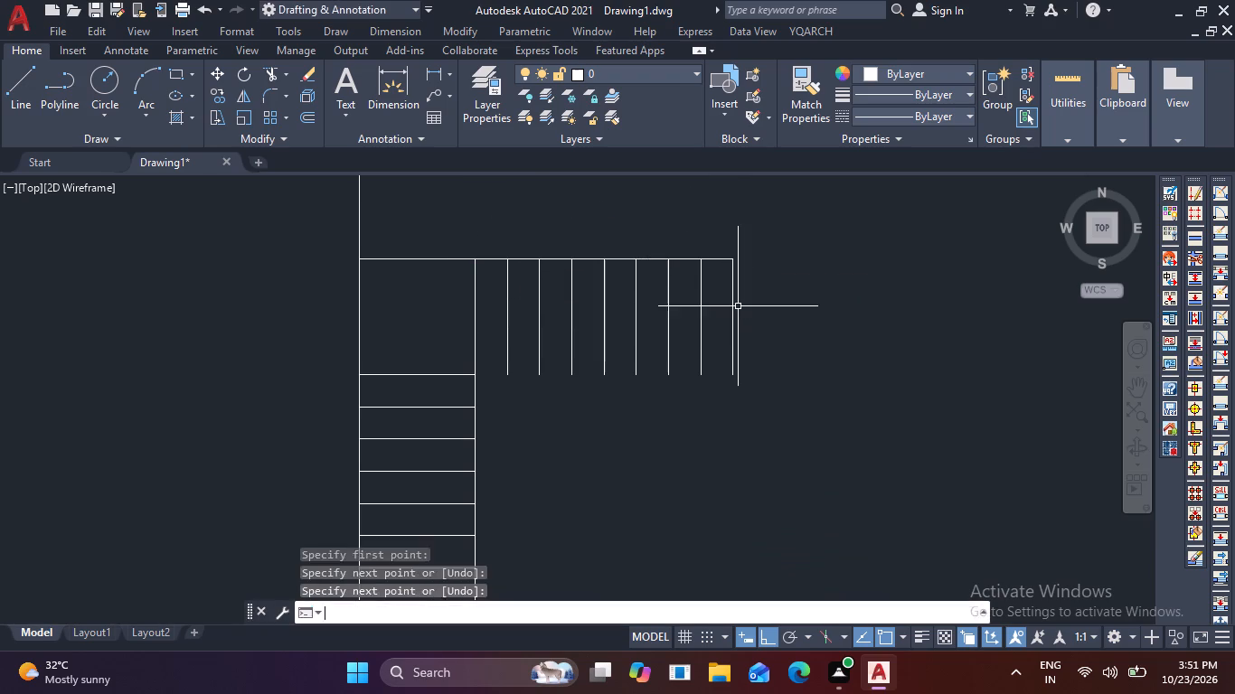
left_click(735, 377)
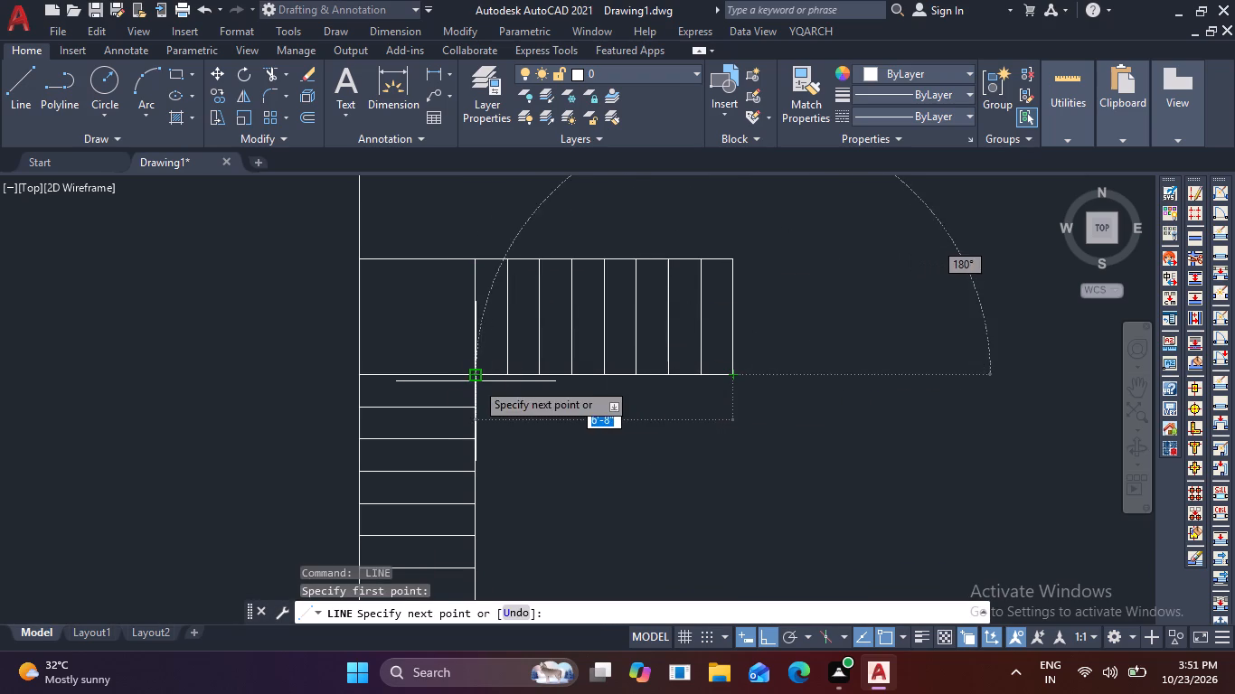
left_click(476, 381)
key("space")
key("Escape")
key("Escape")
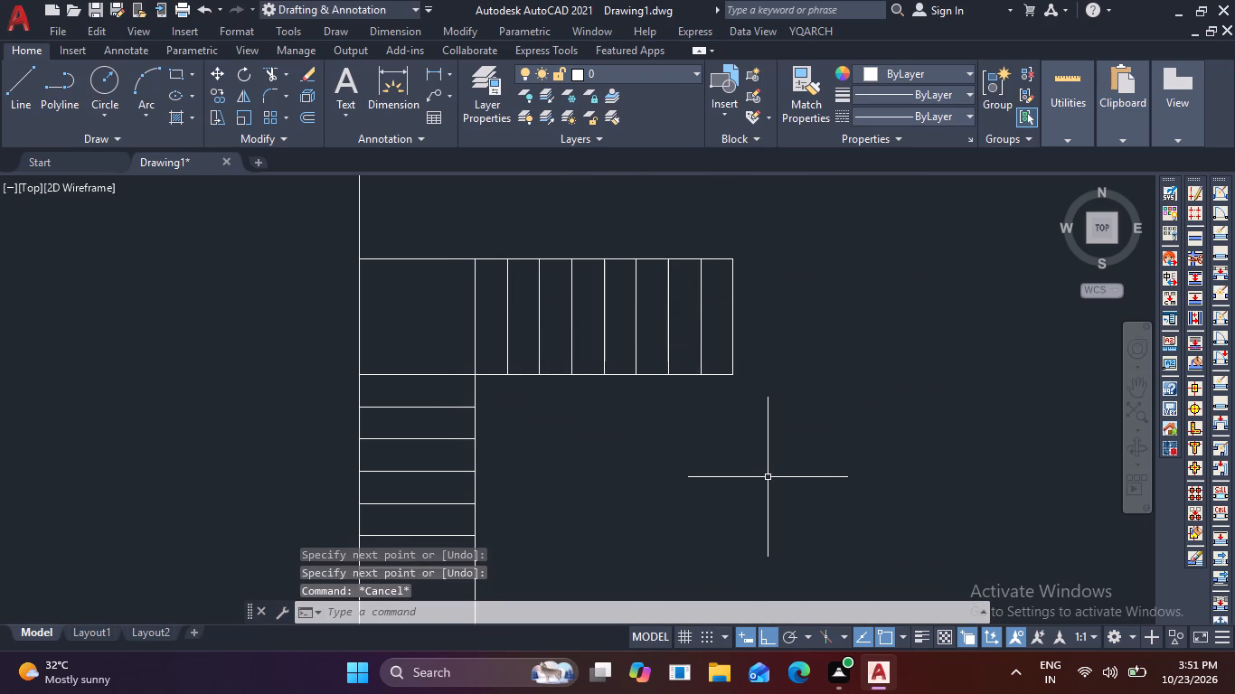
Offset the lower flight's east edge and the east flight's south edge by 3" to both sides.
middle_click_drag(763, 501, 824, 430)
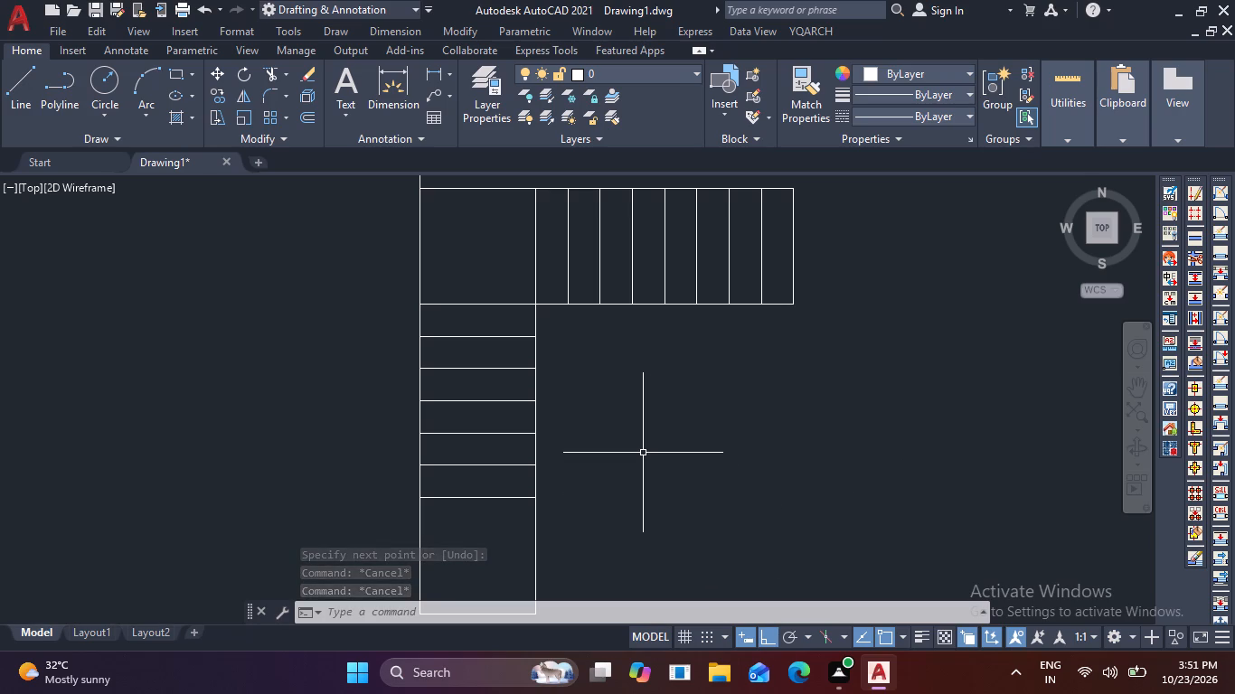
key("o")
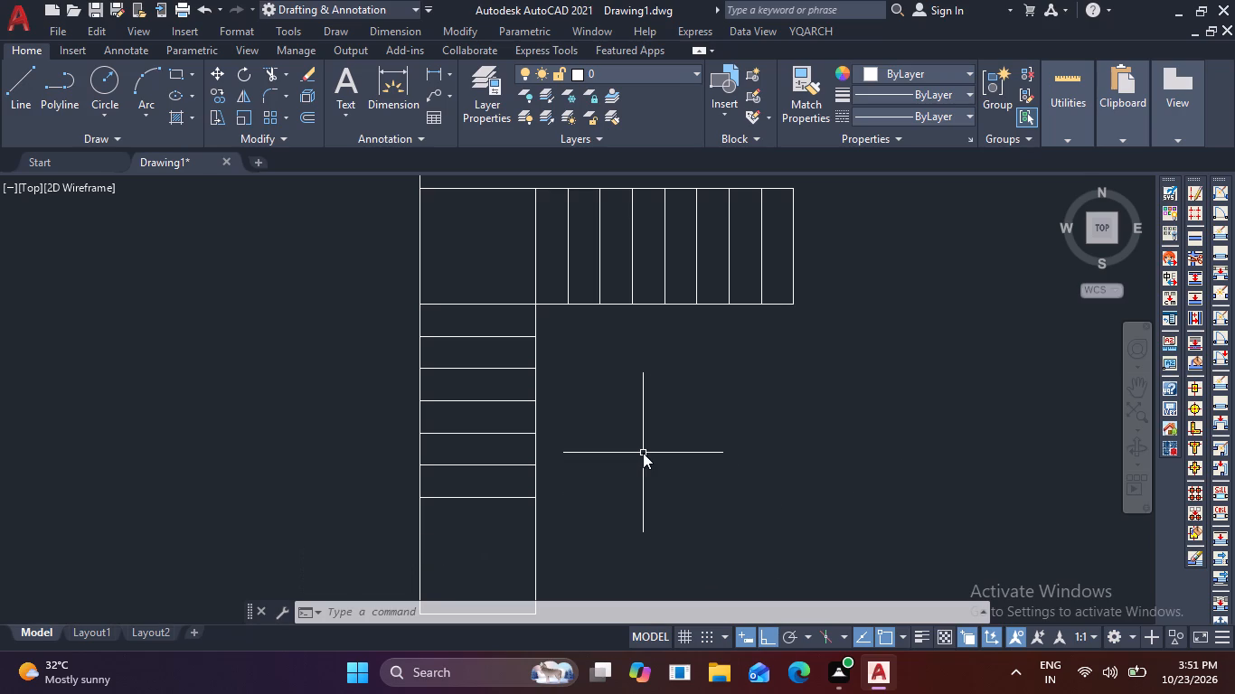
key("Return")
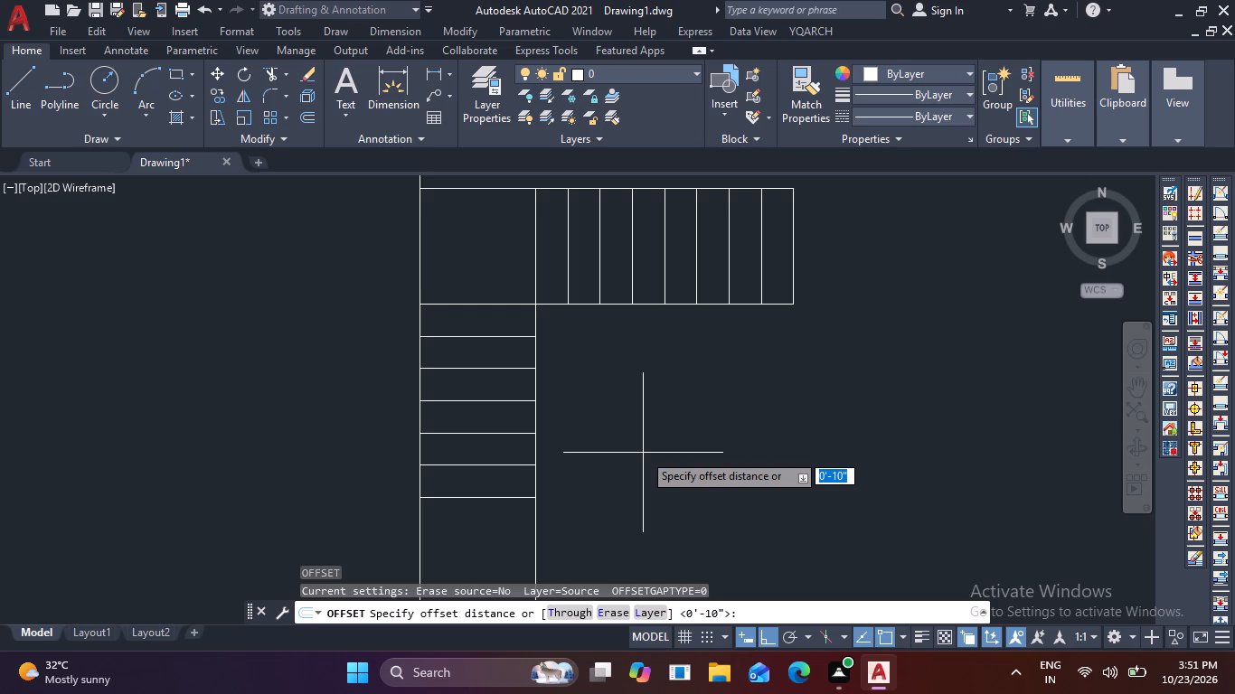
key("3")
key("space")
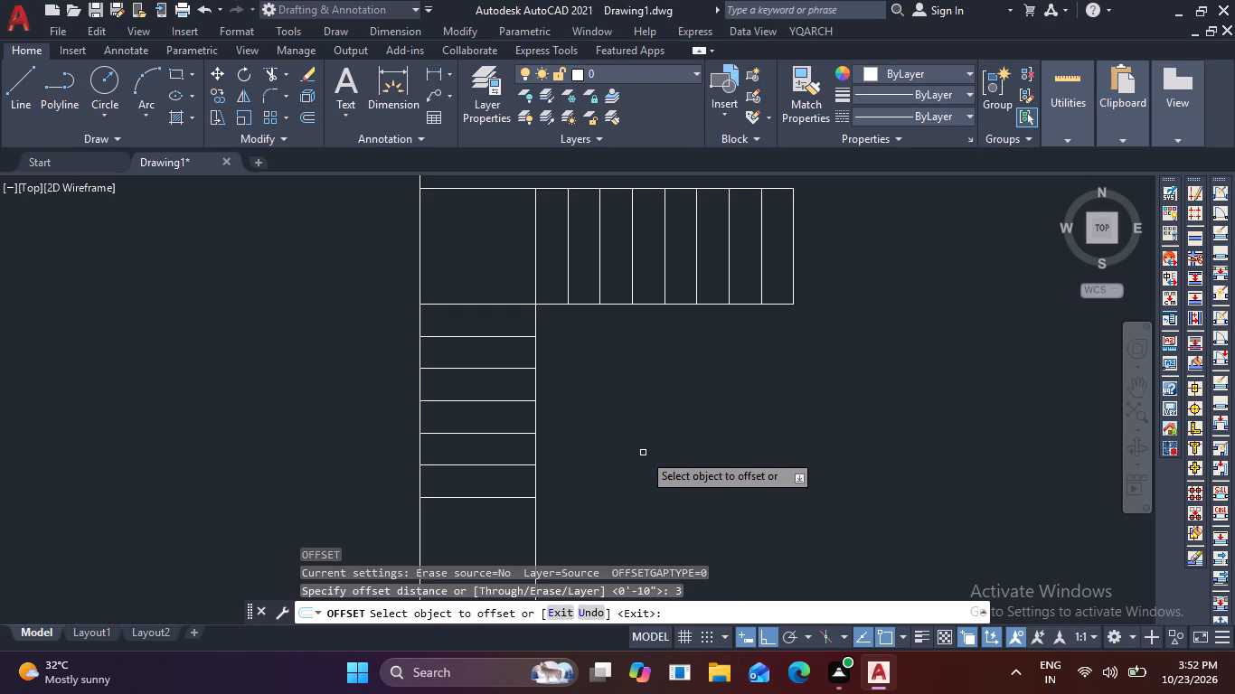
left_click(535, 415)
left_click(599, 410)
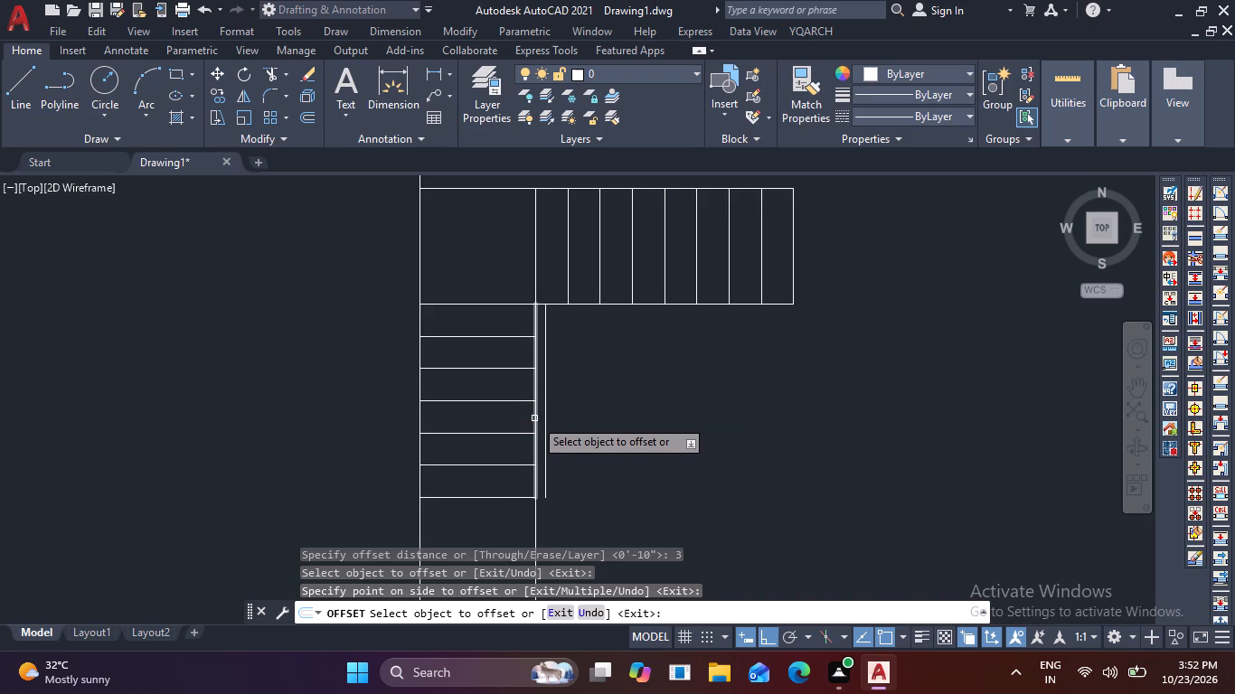
left_click(534, 418)
left_click(497, 427)
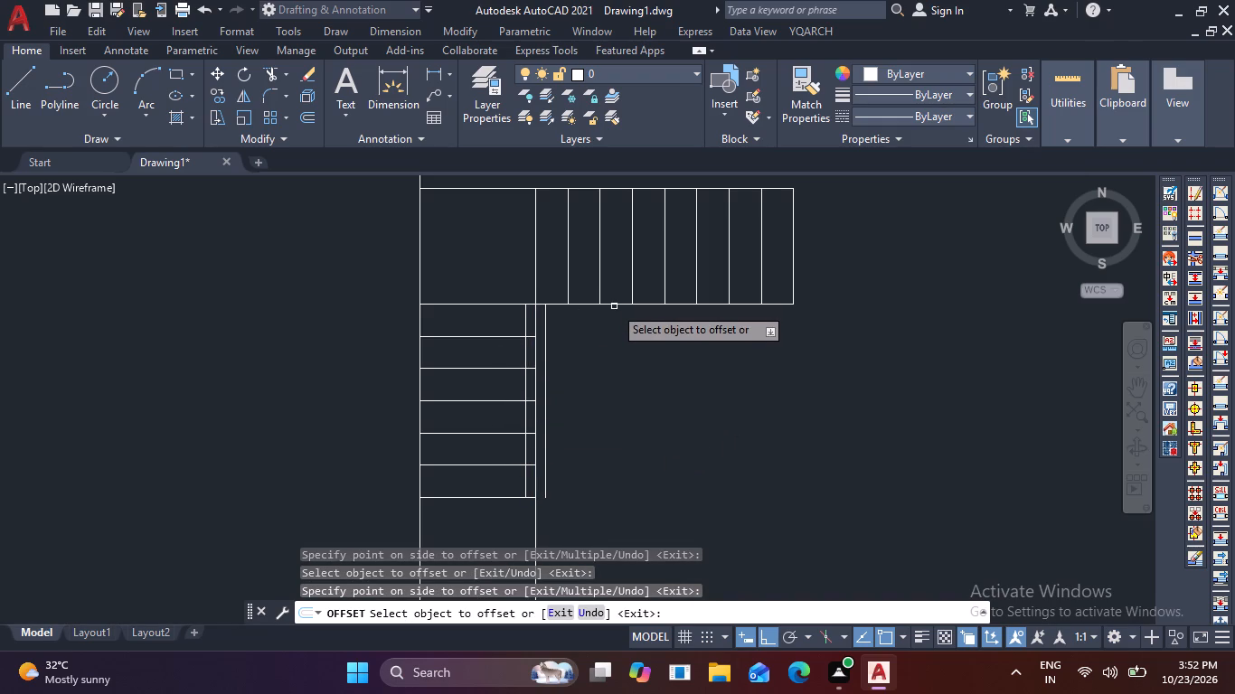
left_click(614, 306)
left_click(611, 361)
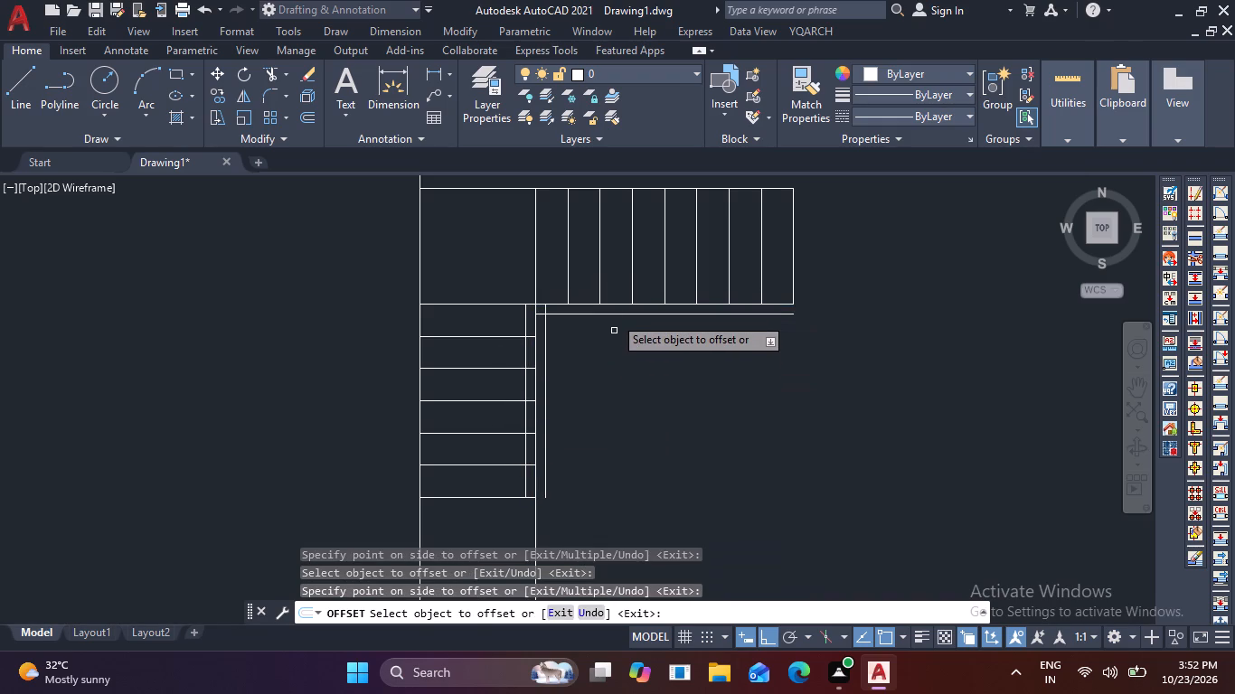
left_click(620, 306)
left_click(631, 283)
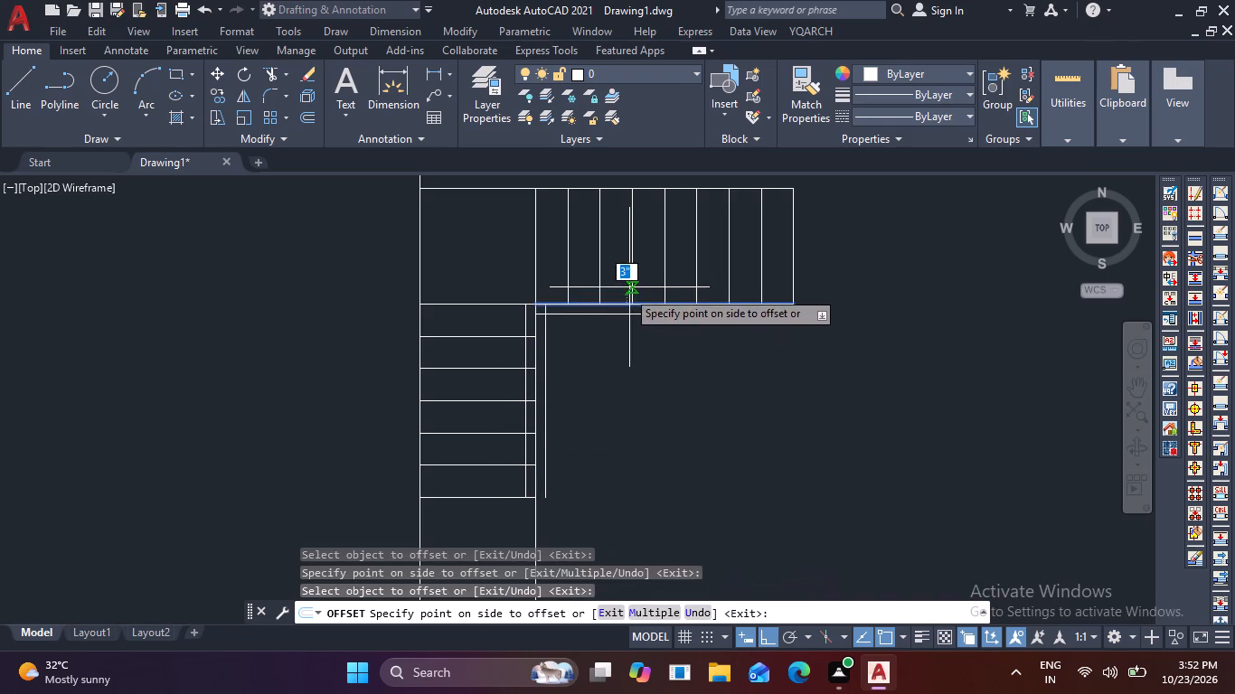
Offset the north edges of the east flight and the upper landing by 3" to both sides.
left_click(771, 190)
left_click(772, 212)
middle_click_drag(772, 213, 792, 293)
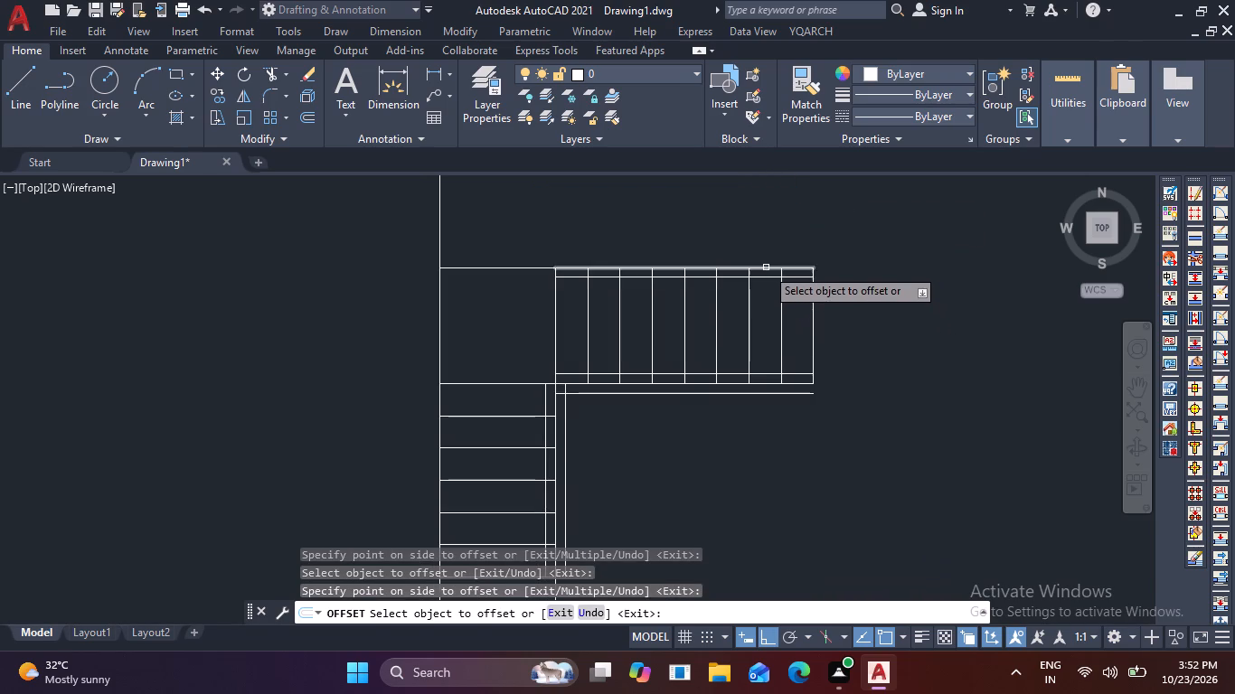
left_click(766, 267)
left_click(768, 242)
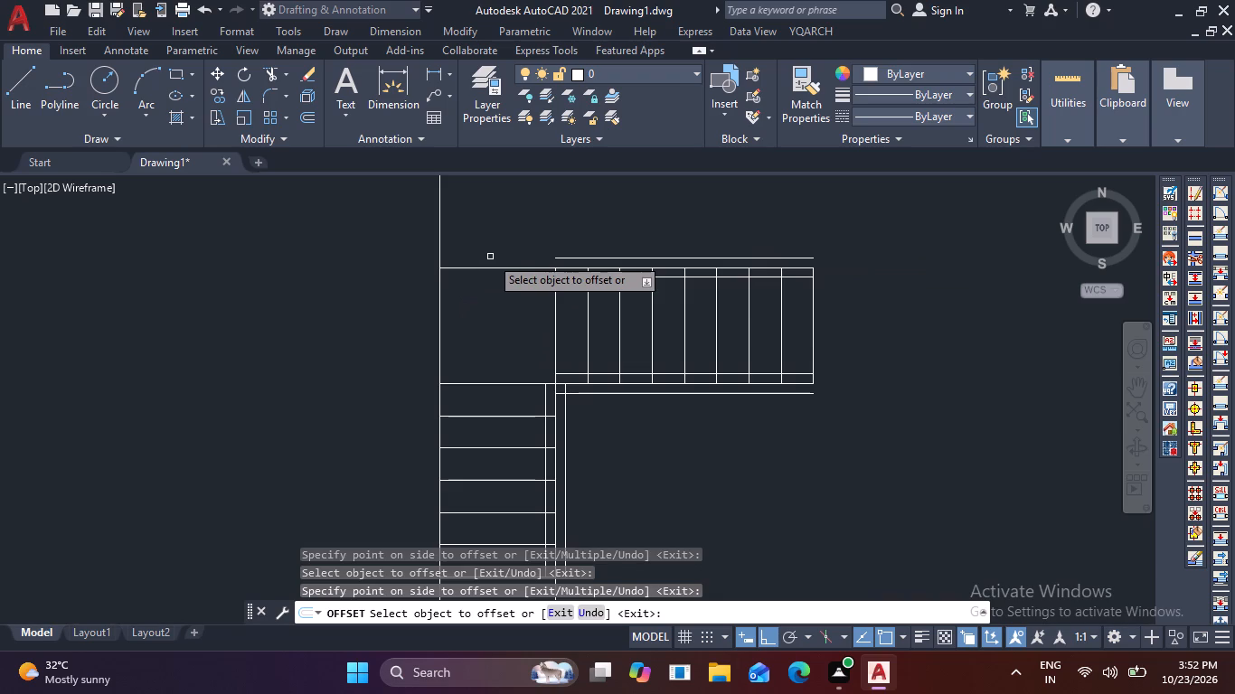
left_click(498, 266)
left_click(504, 292)
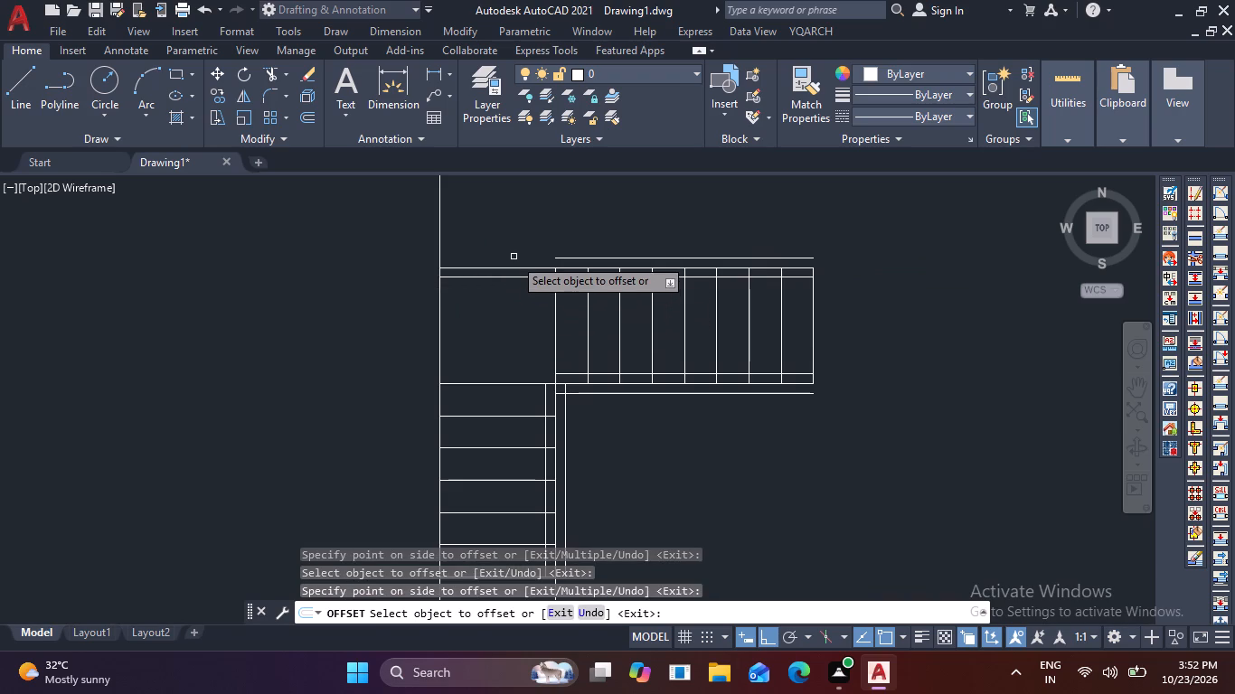
left_click(524, 265)
left_click(552, 237)
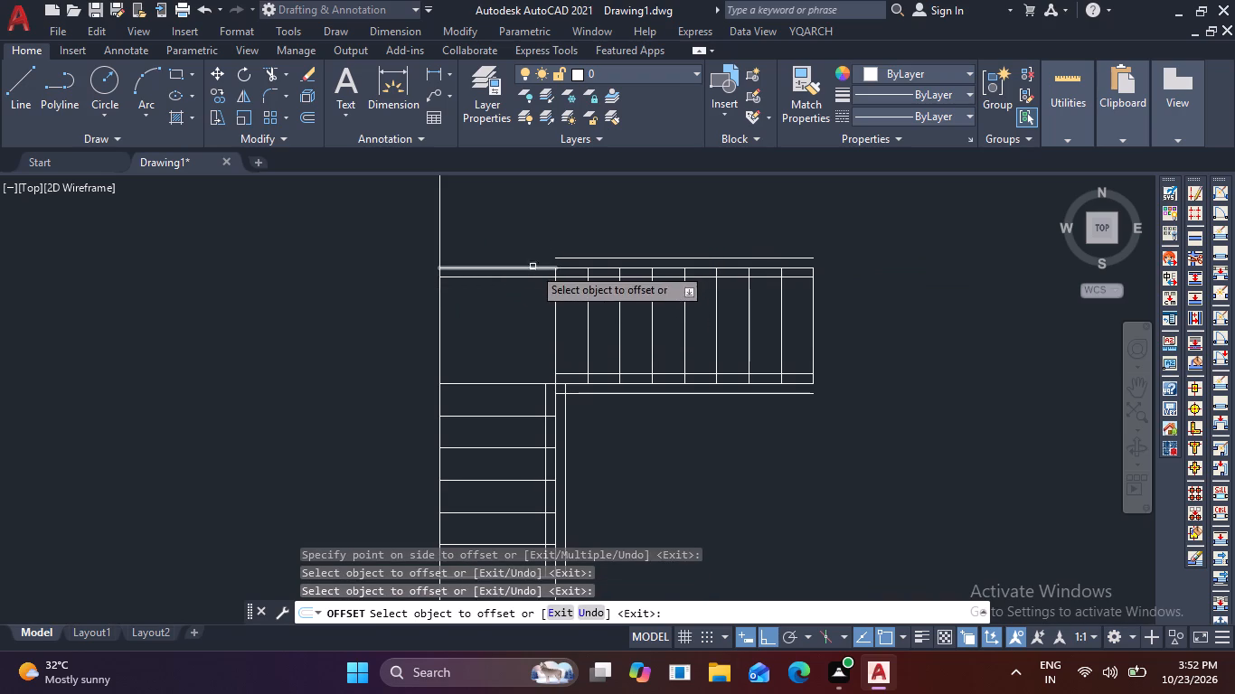
left_click(533, 267)
left_click(561, 235)
Offset the west edge of the lower landing and the long west line beside the lower flight by 3" to both sides.
scroll(515, 302, "down", 2)
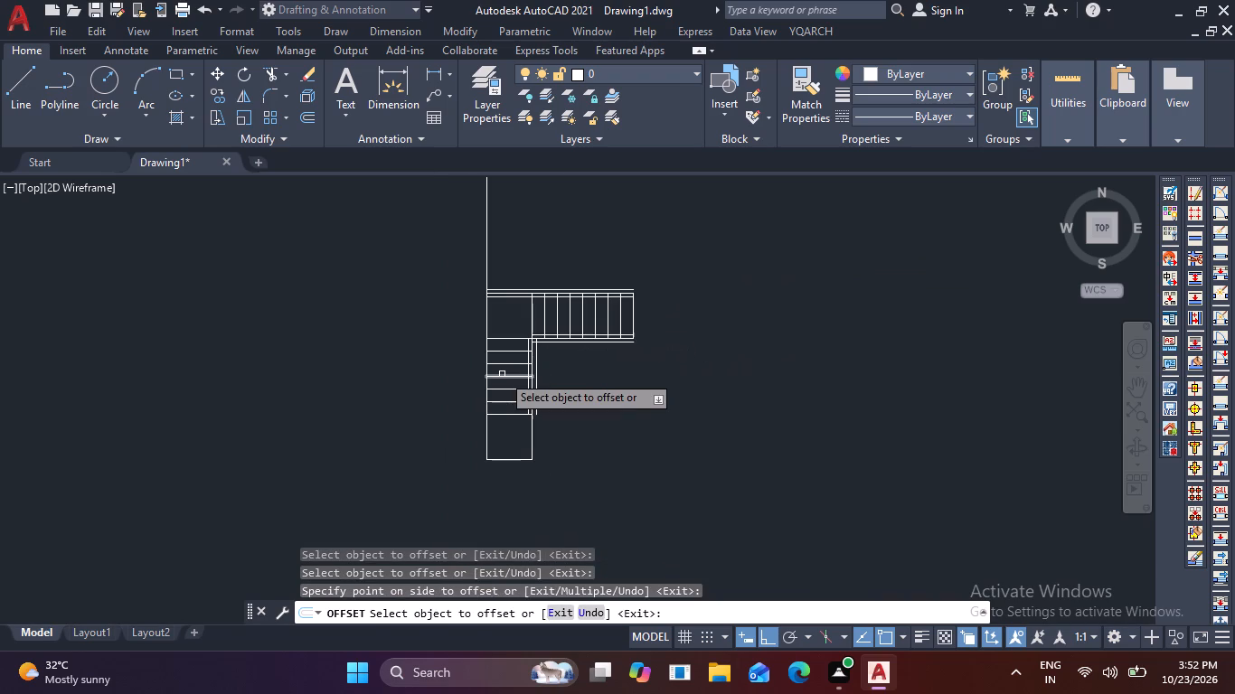
middle_click_drag(504, 375, 551, 317)
scroll(531, 396, "up", 2)
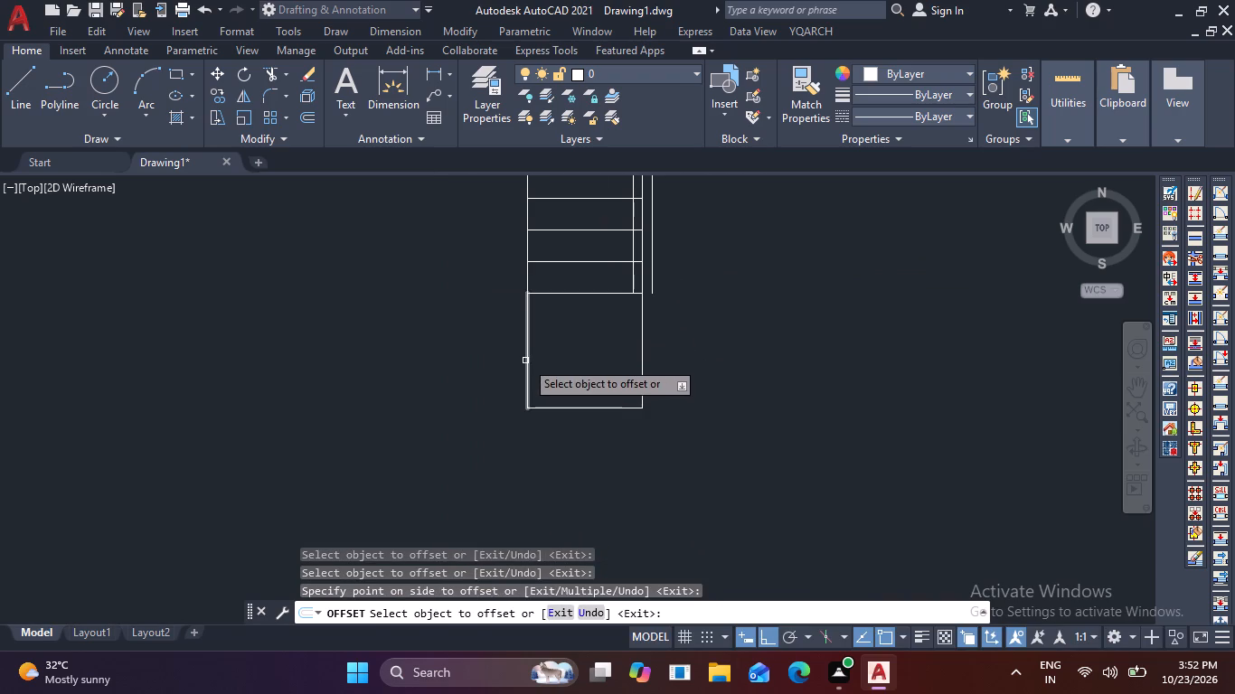
left_click(525, 361)
left_click(518, 362)
left_click(528, 360)
left_click(587, 358)
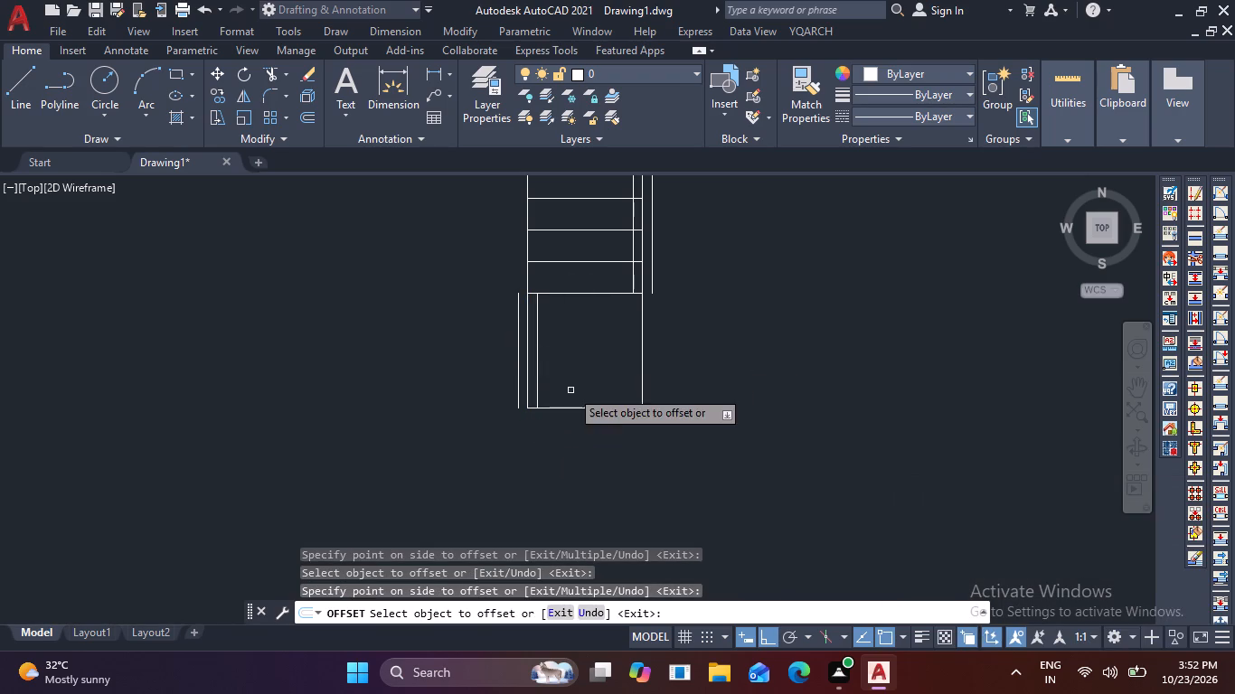
middle_click_drag(558, 333, 591, 467)
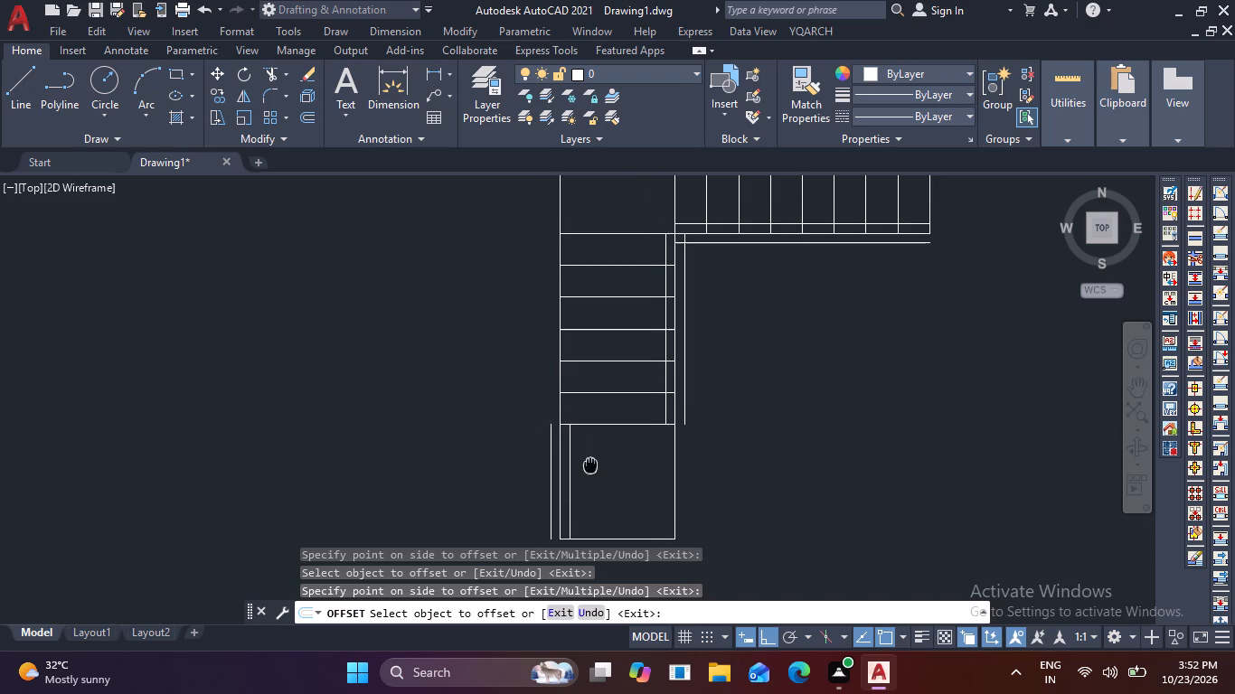
middle_click_drag(591, 467, 592, 469)
left_click(560, 381)
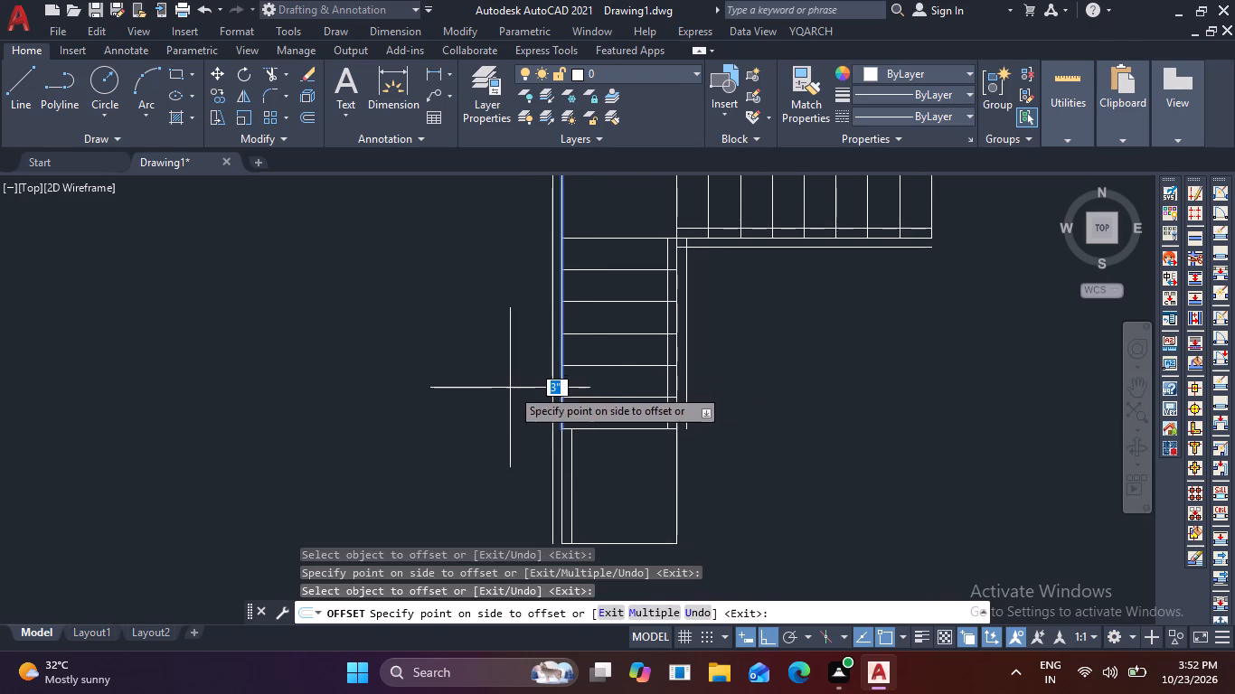
left_click(489, 391)
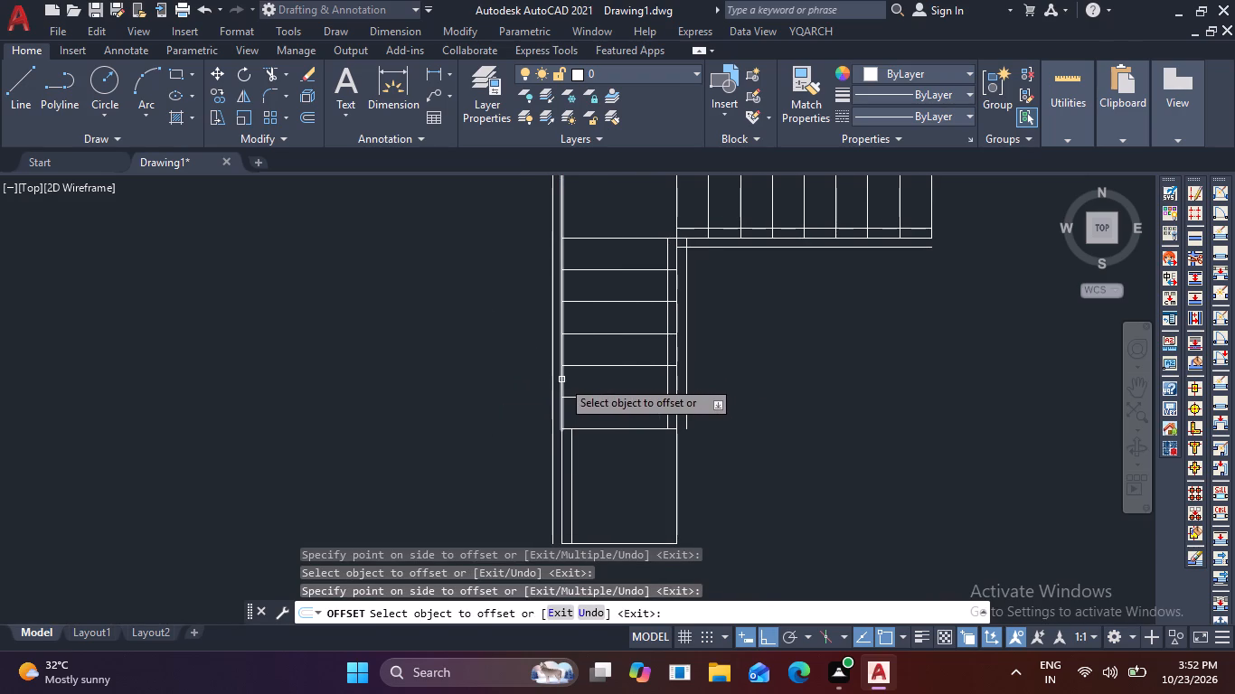
left_click(561, 380)
left_click(617, 380)
middle_click_drag(616, 367, 598, 530)
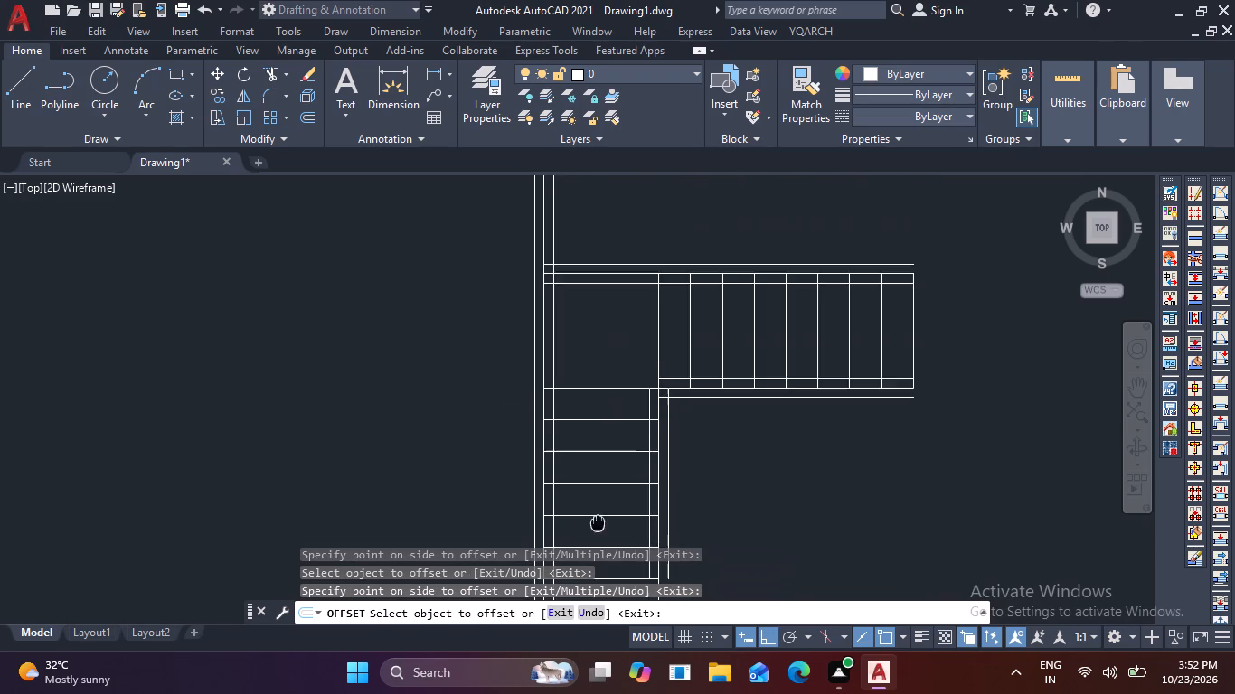
middle_click_drag(598, 530, 597, 558)
key("Escape")
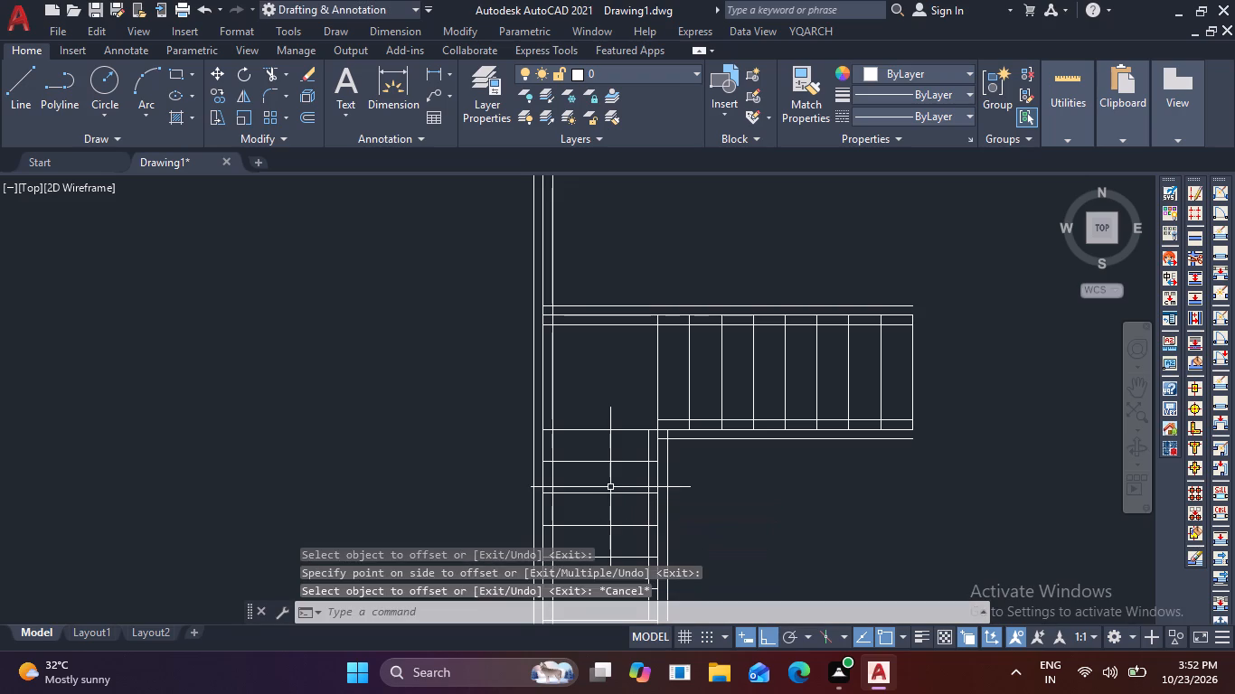
key("Escape")
key("Escape")
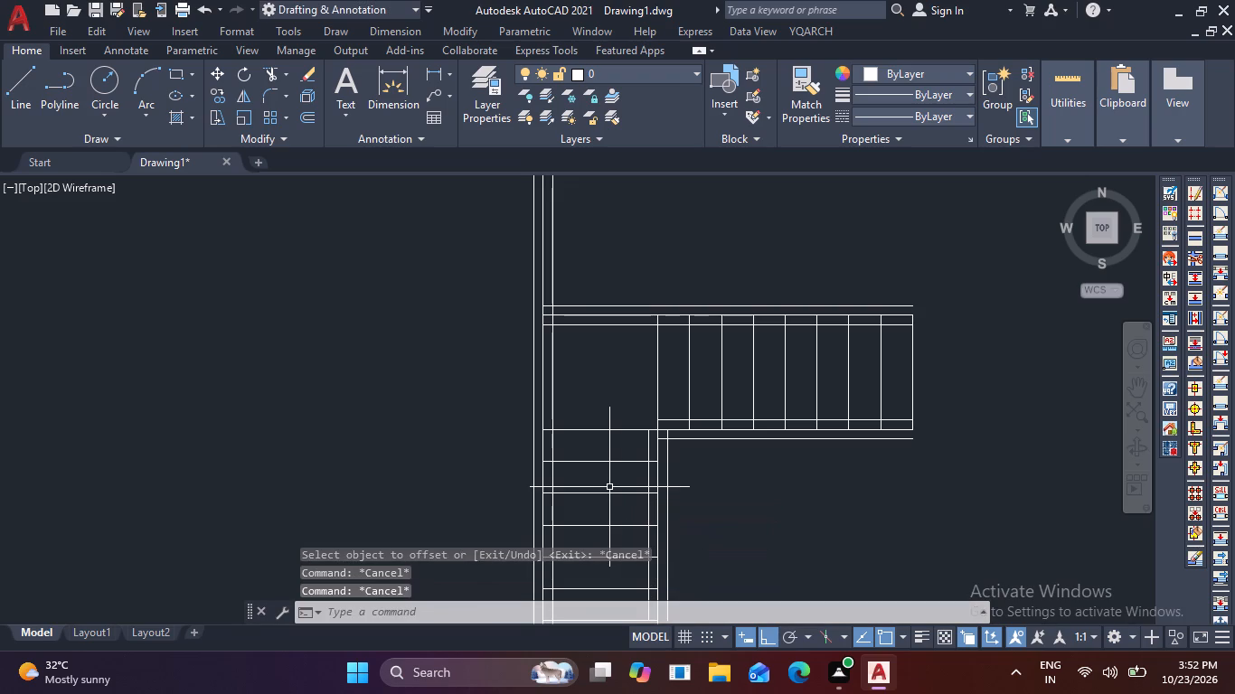
Extend the outermost north offset line of the upper landing west to the outermost west offset line.
key("e")
type("X")
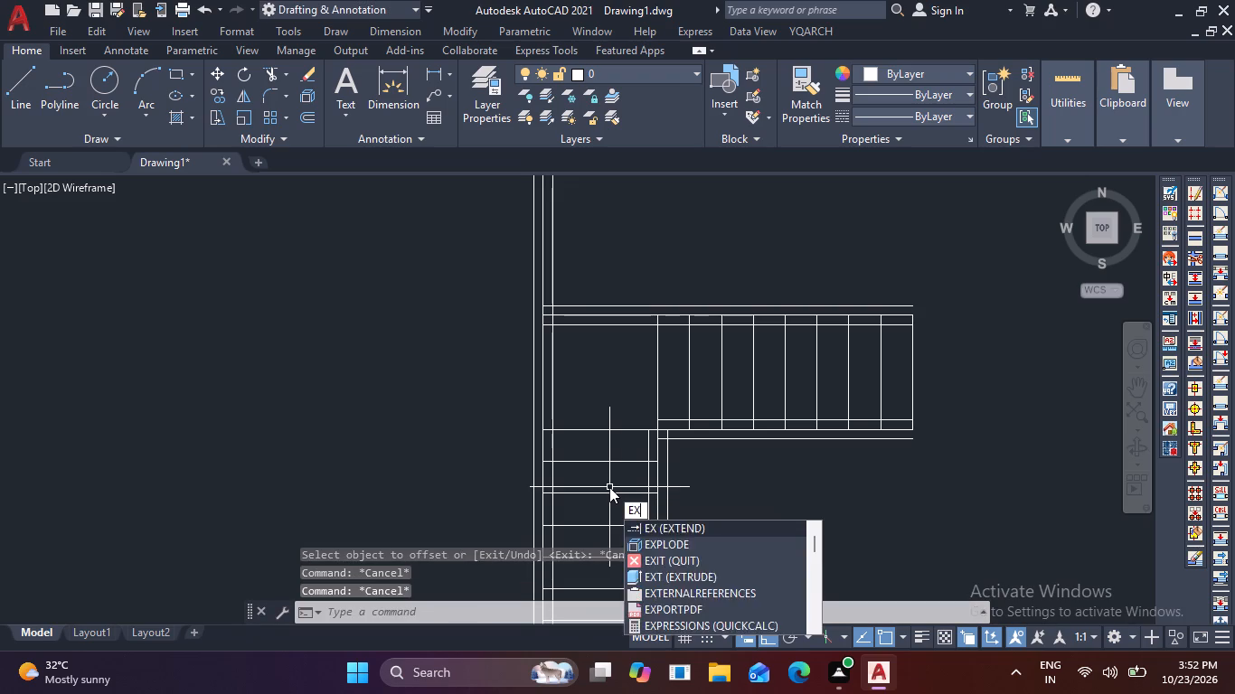
key("space")
scroll(504, 279, "up", 2)
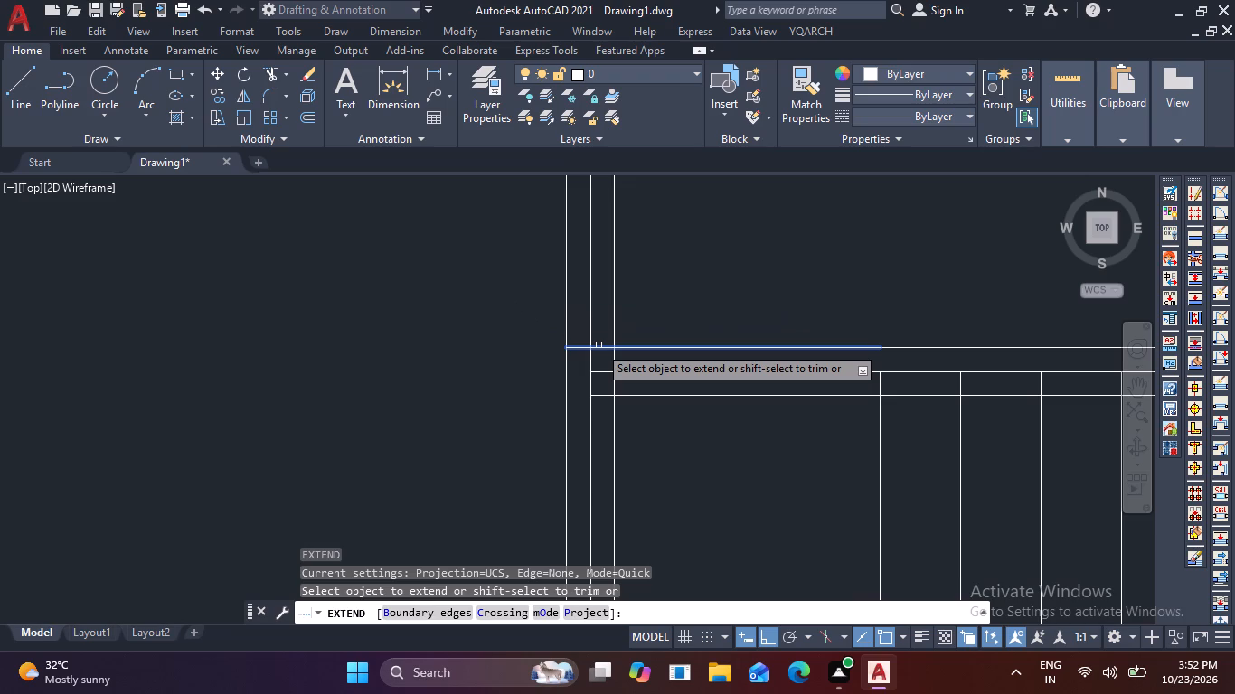
left_click(599, 345)
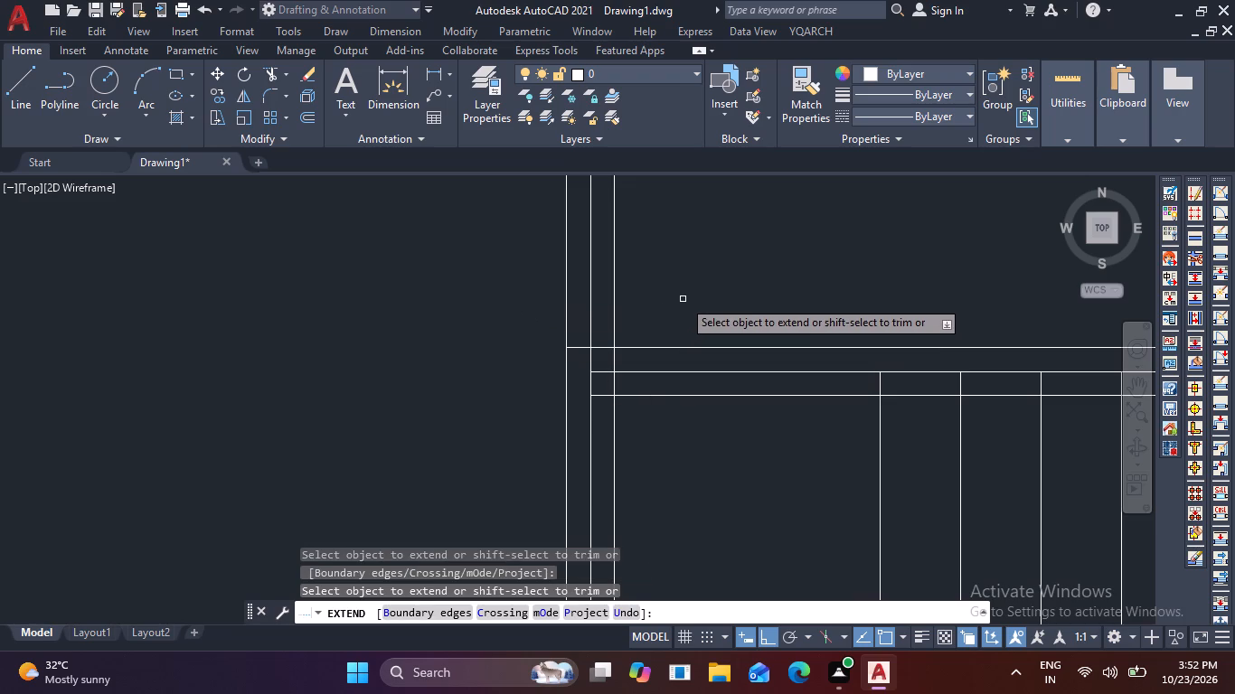
Trim off the three long west vertical lines where they run north past the upper landing's outermost north line.
key("Escape")
type("TR")
key("space")
left_click_drag(680, 302, 651, 305)
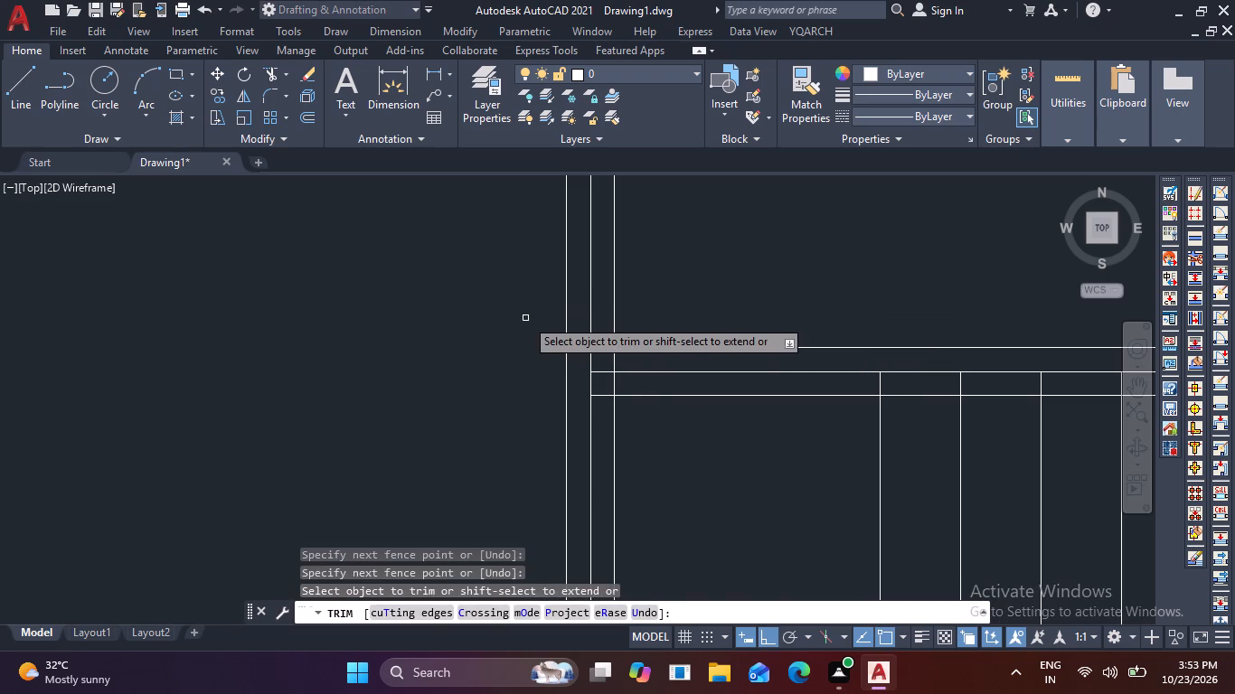
left_click_drag(517, 316, 726, 278)
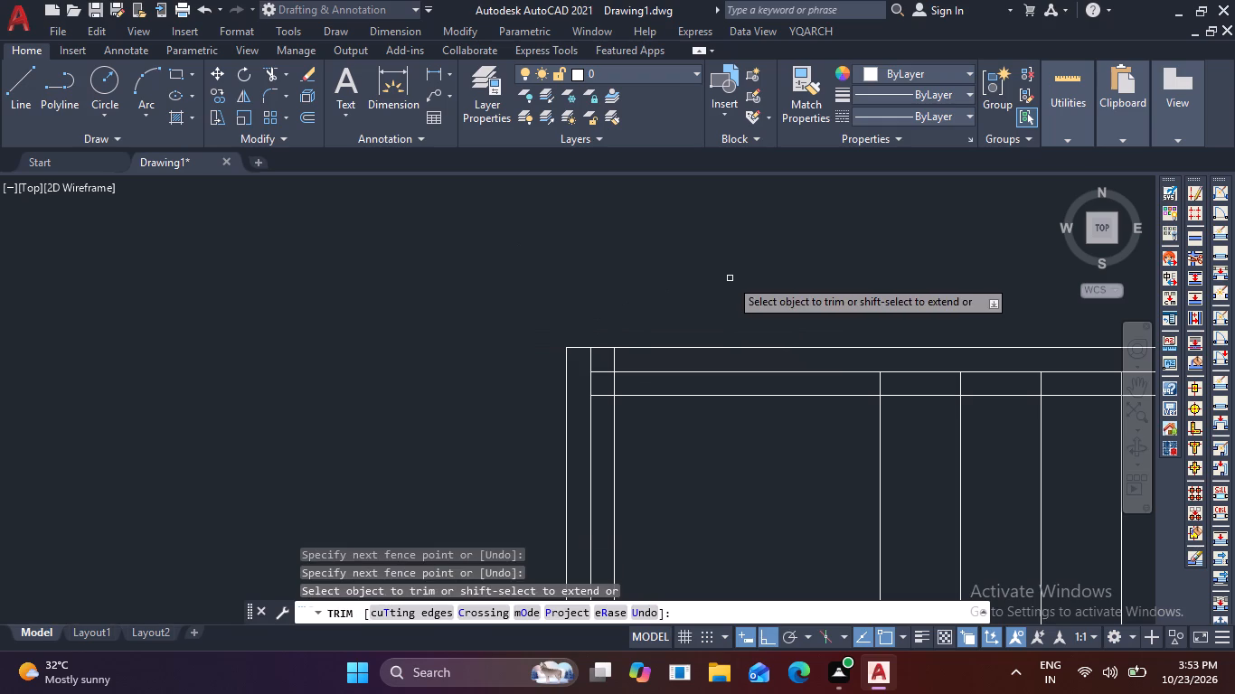
key("Escape")
key("Escape")
key("Escape")
key("Escape")
key("Escape")
key("Escape")
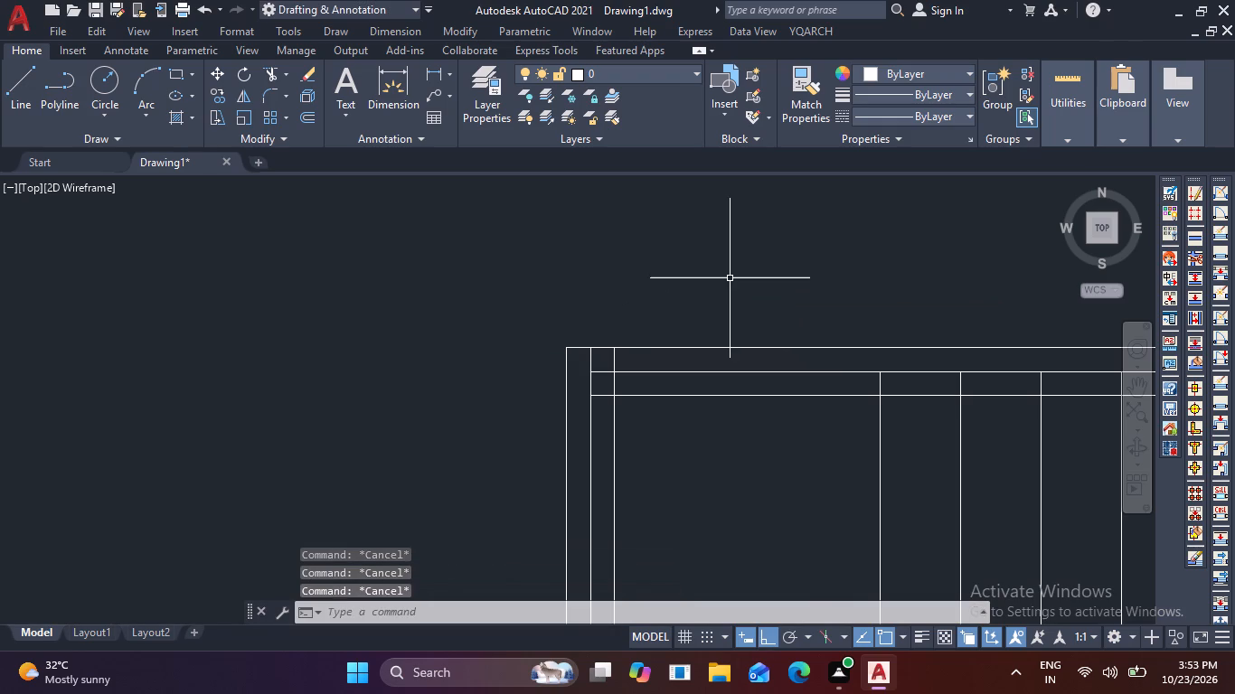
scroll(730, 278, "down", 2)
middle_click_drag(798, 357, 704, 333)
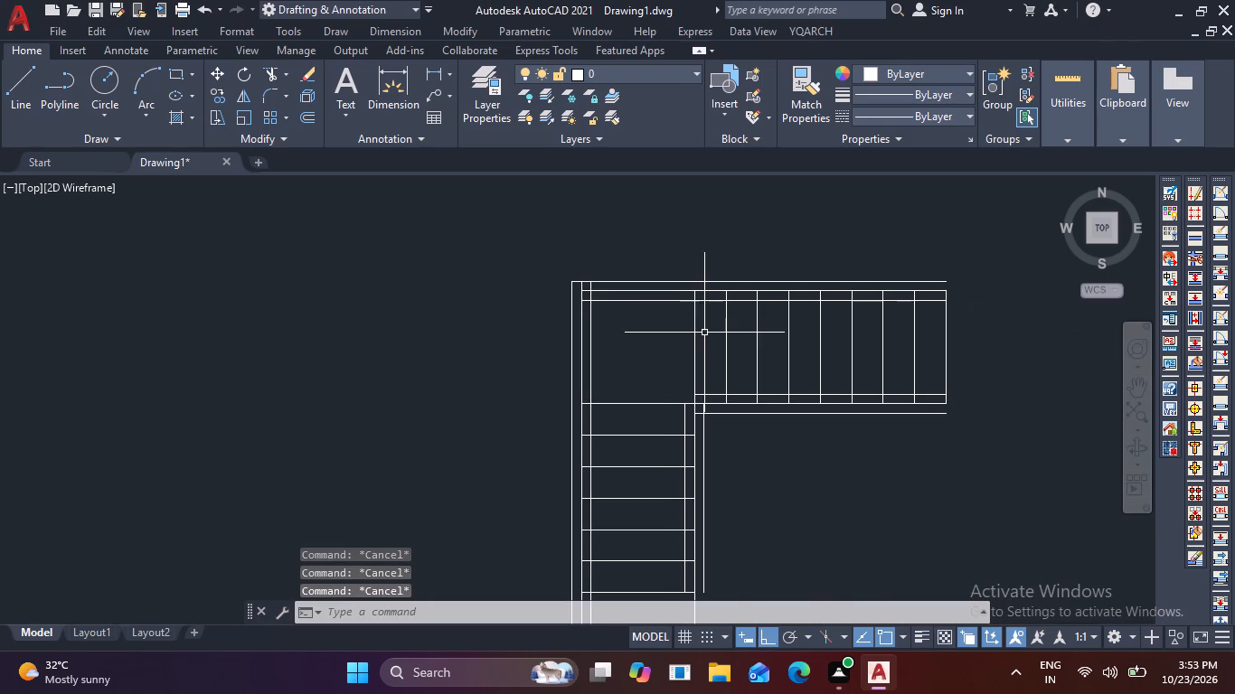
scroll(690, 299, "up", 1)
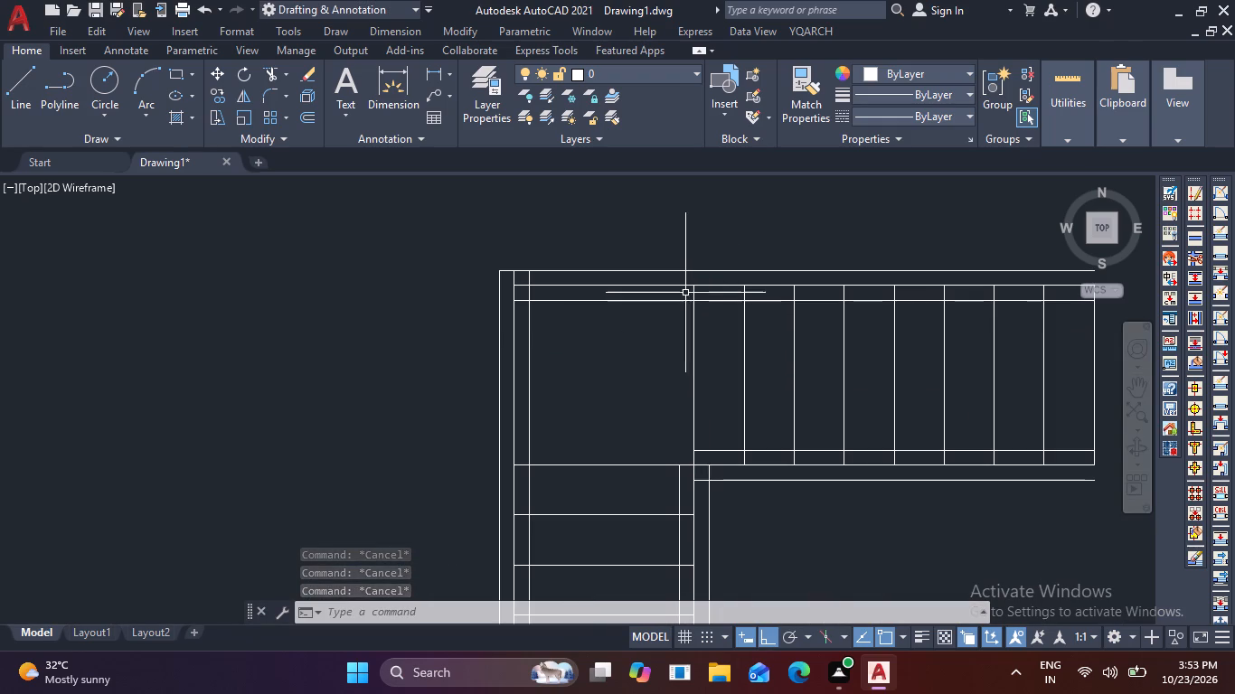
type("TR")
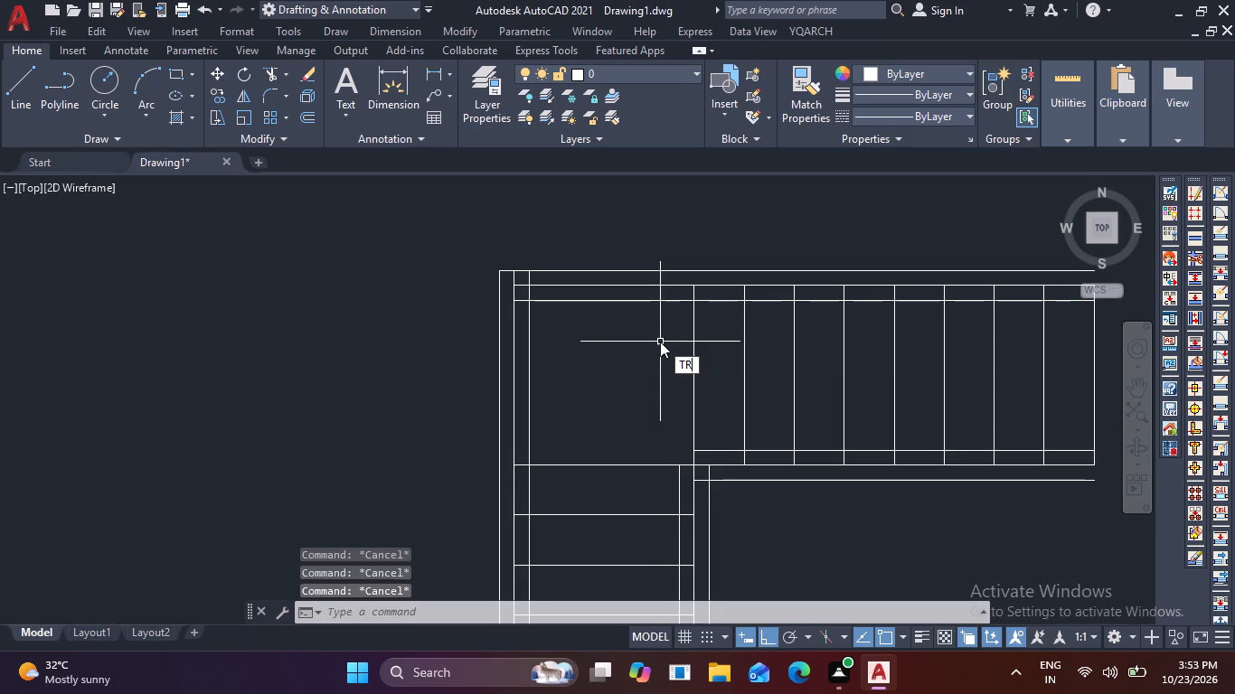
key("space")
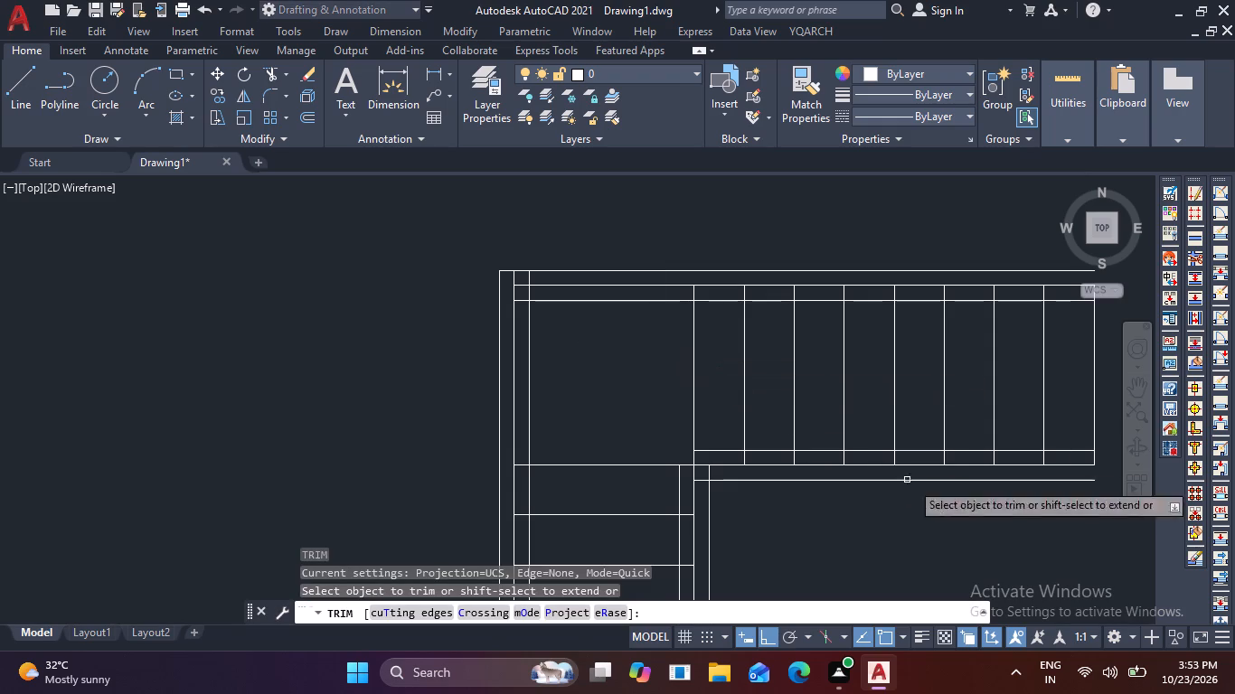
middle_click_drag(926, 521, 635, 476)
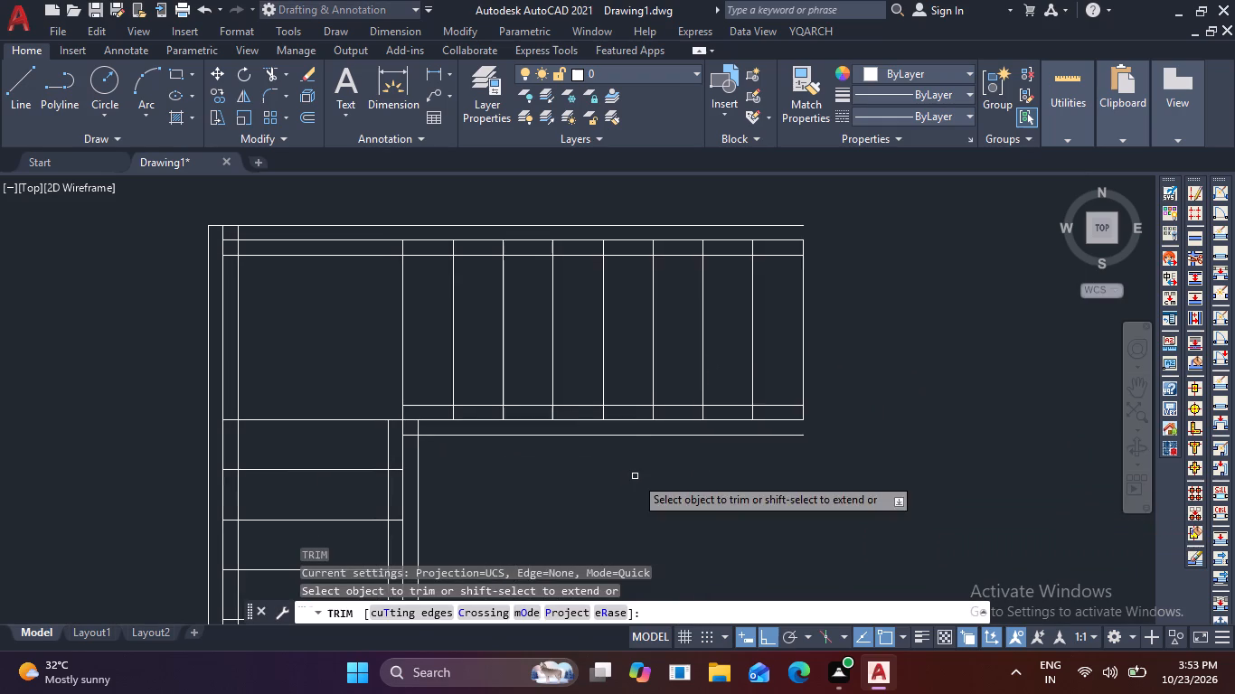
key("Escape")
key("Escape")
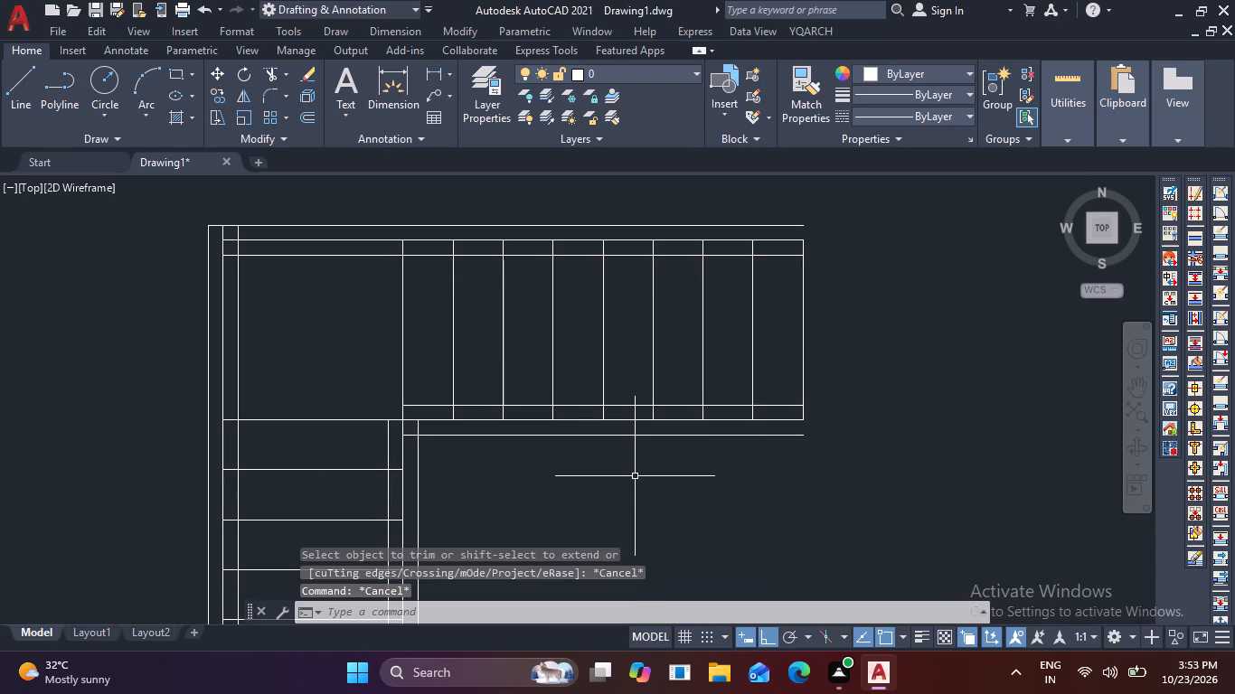
Extend the east flight's last tread line at both ends to the outermost north and south offset lines.
key("e")
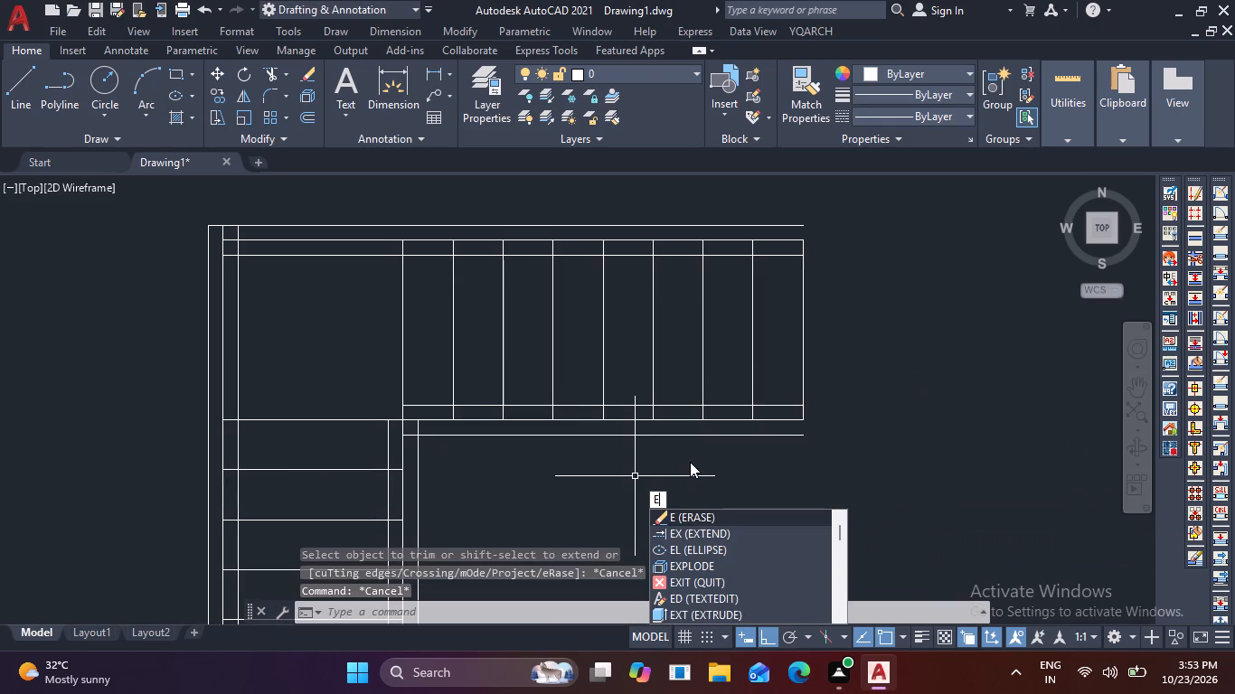
key("x")
key("space")
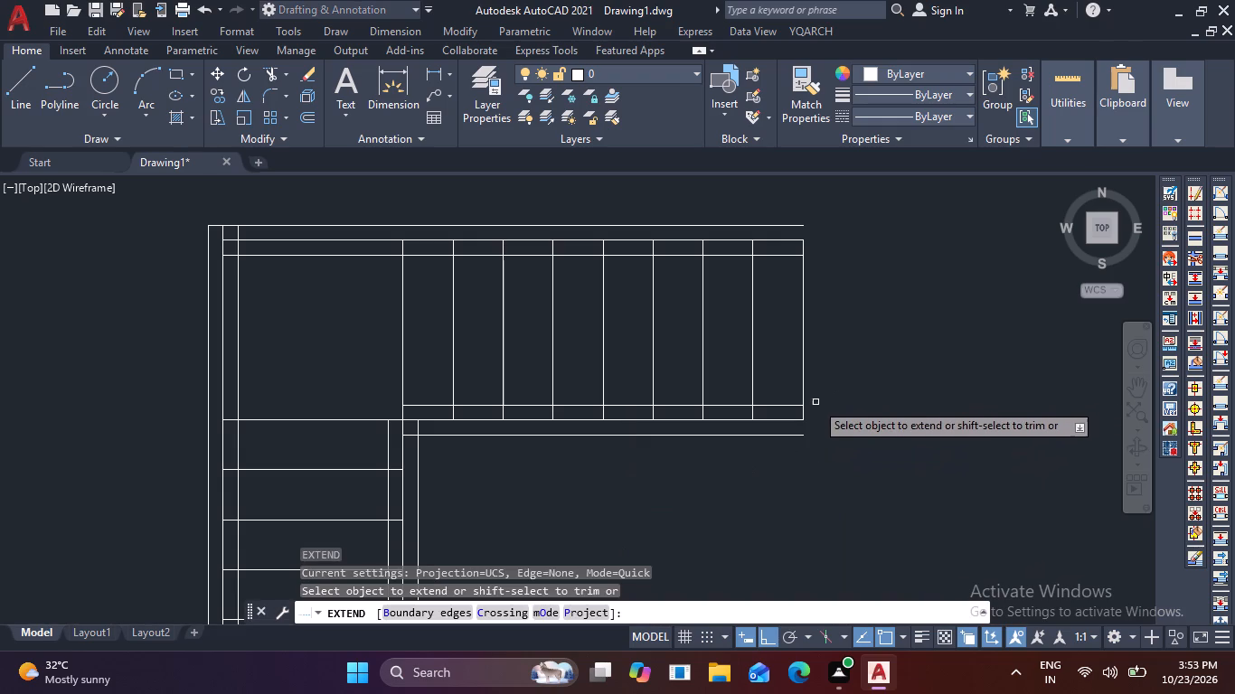
left_click(803, 411)
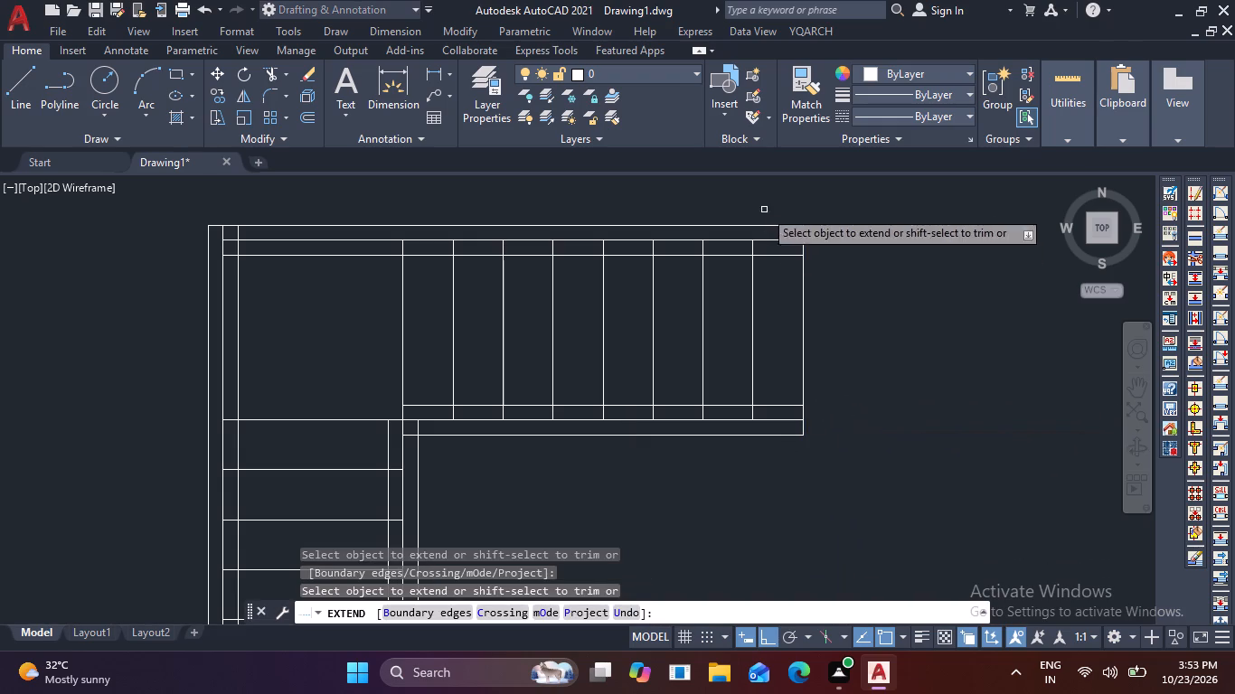
left_click(804, 251)
Extend the lower flight's southernmost tread line east and the lower landing's south edge west to the outermost offset lines.
scroll(896, 317, "down", 1)
middle_click_drag(832, 467, 791, 427)
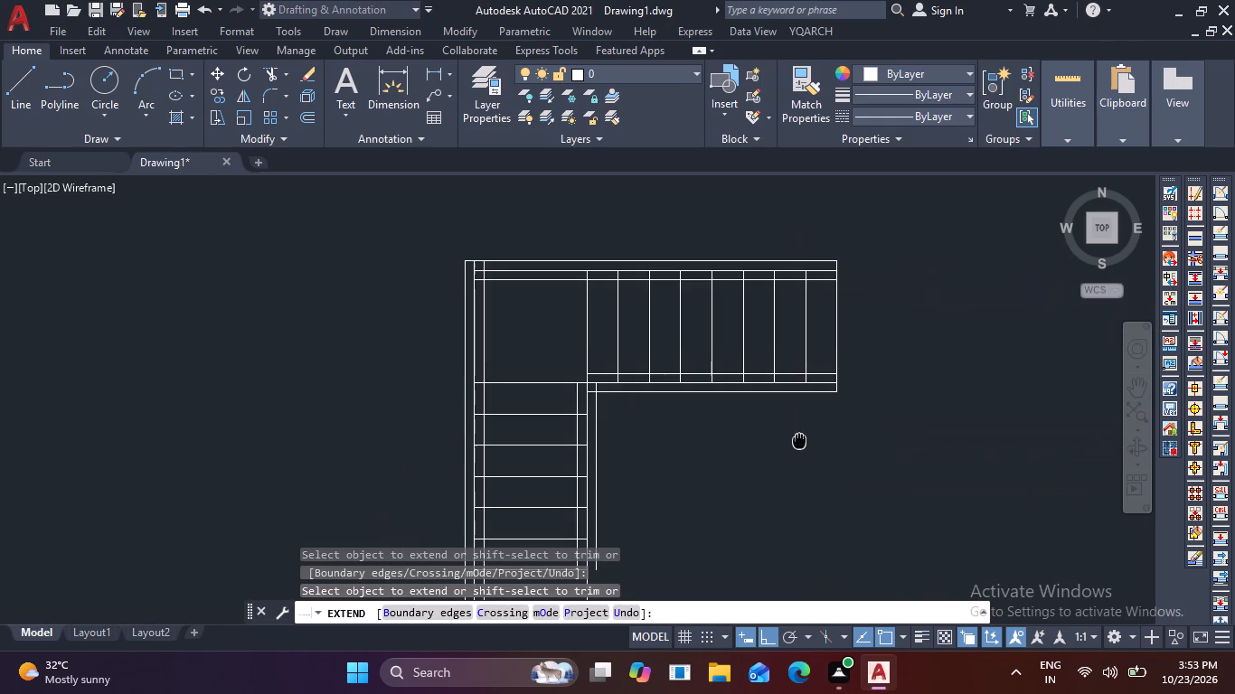
middle_click_drag(791, 427, 769, 275)
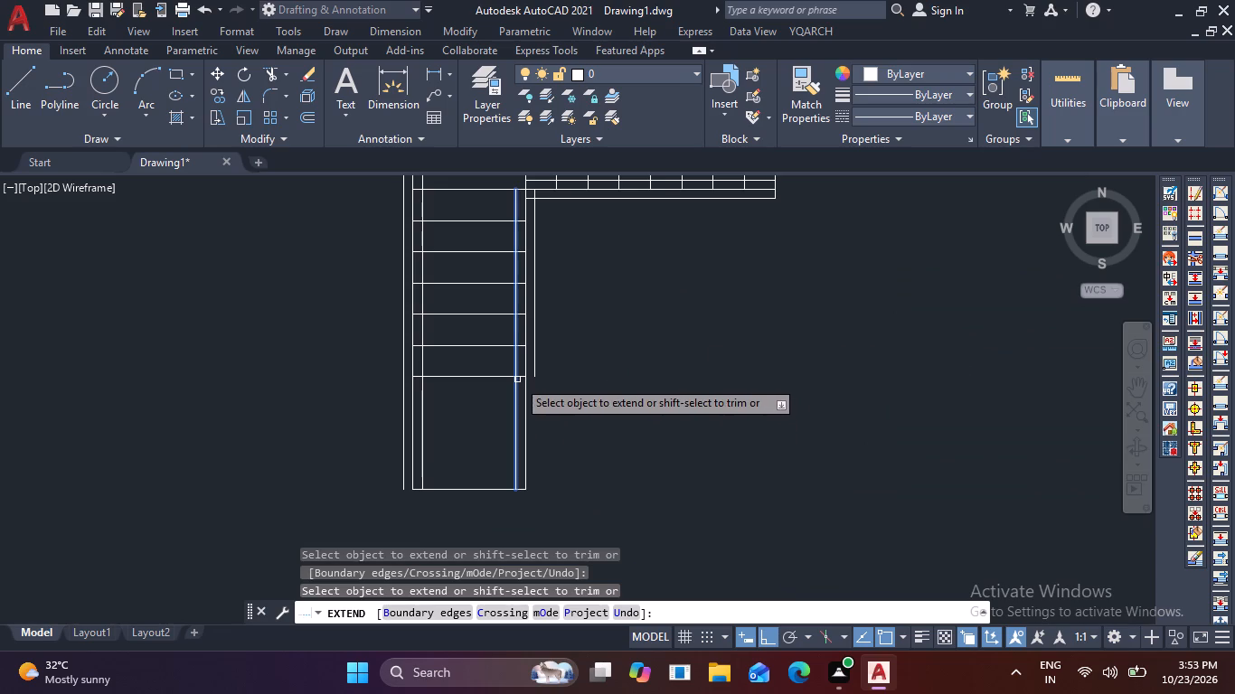
scroll(501, 379, "up", 1)
left_click(503, 377)
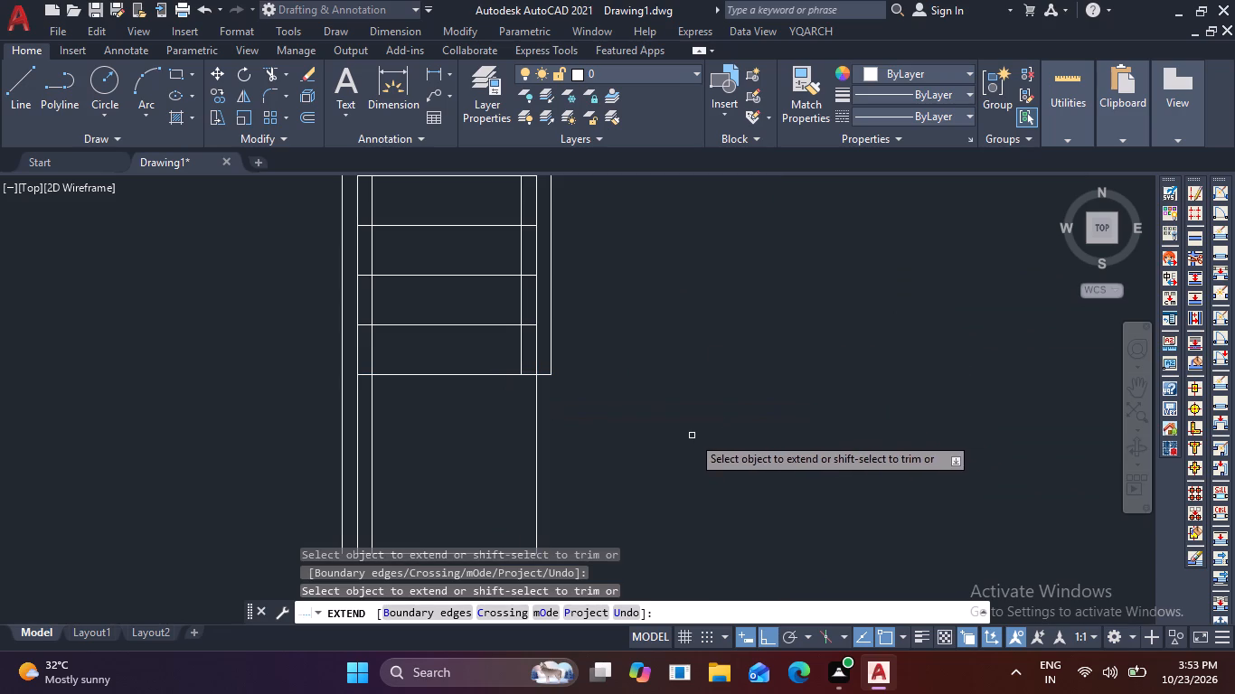
middle_click_drag(689, 437, 759, 239)
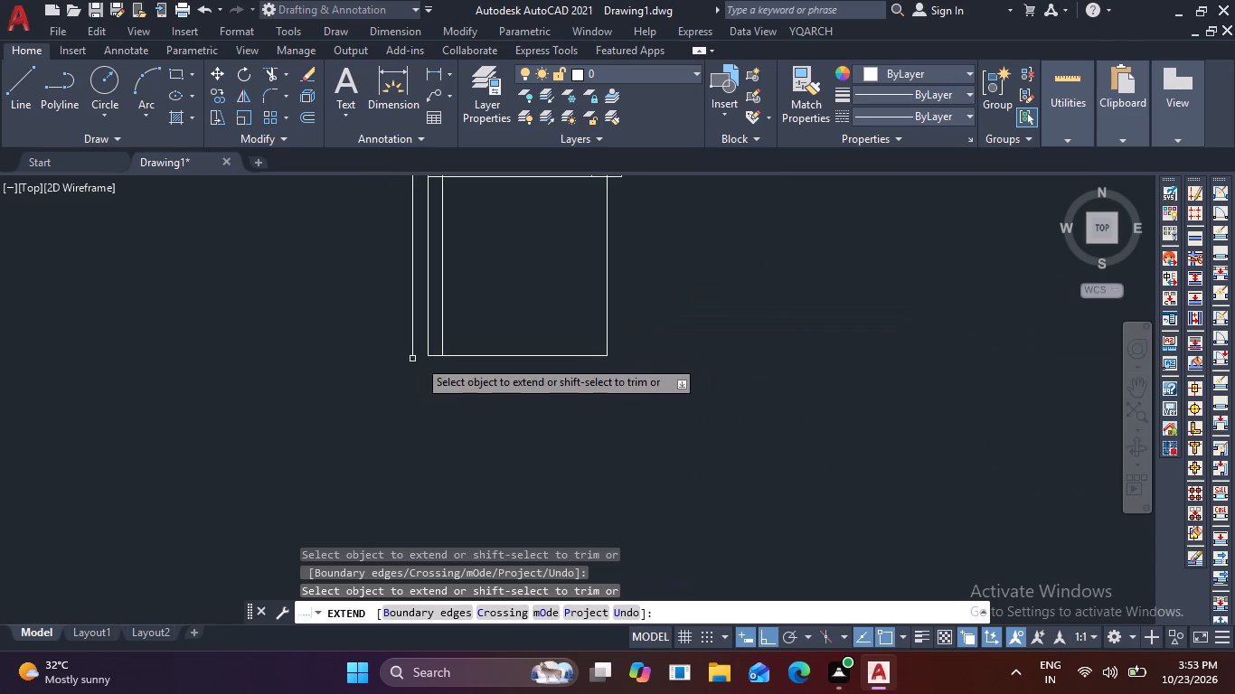
left_click(439, 356)
key("Escape")
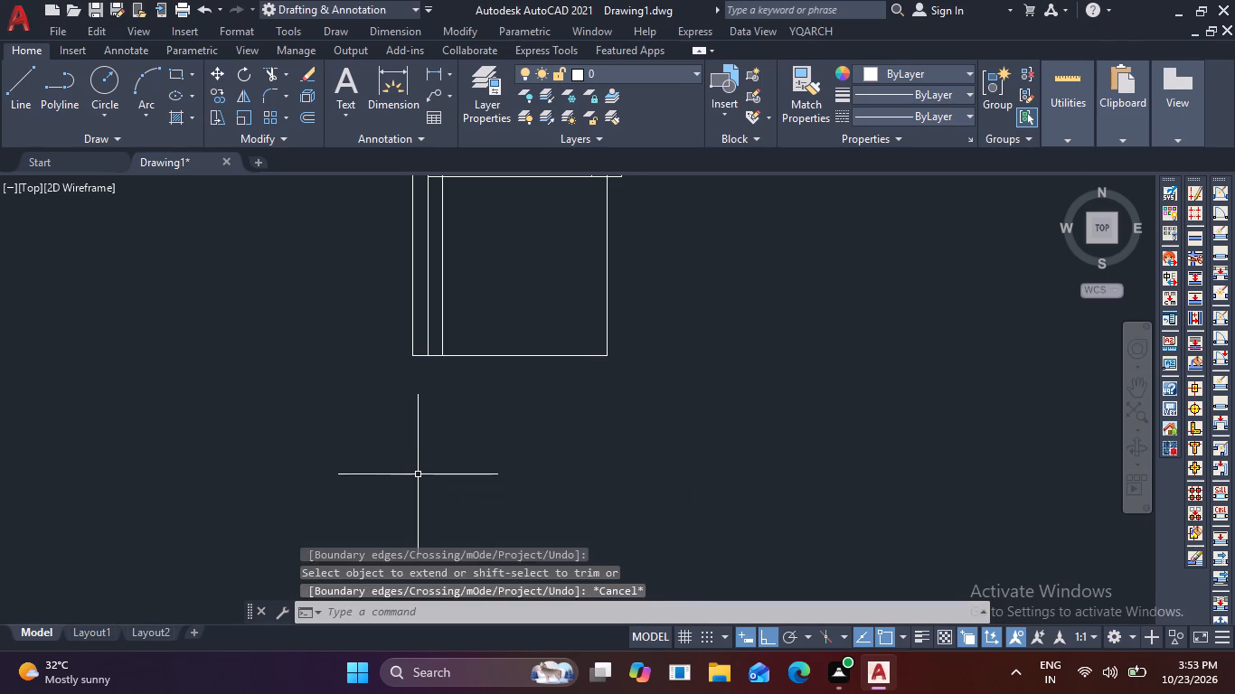
key("Escape")
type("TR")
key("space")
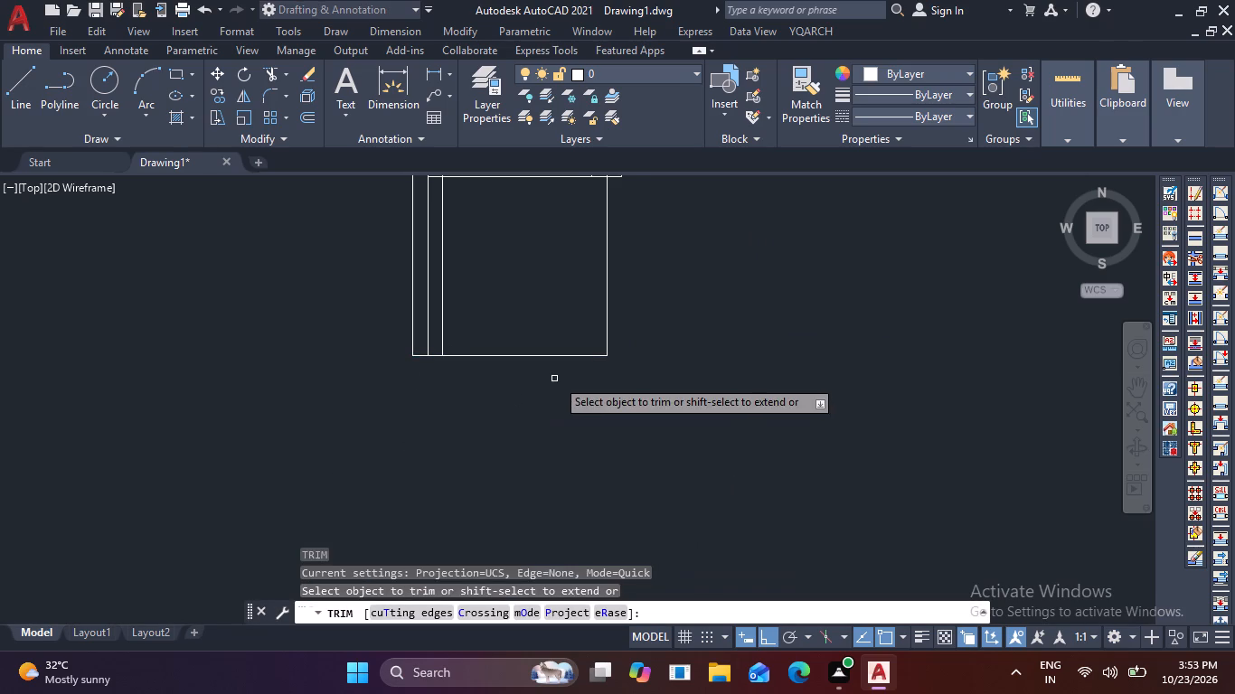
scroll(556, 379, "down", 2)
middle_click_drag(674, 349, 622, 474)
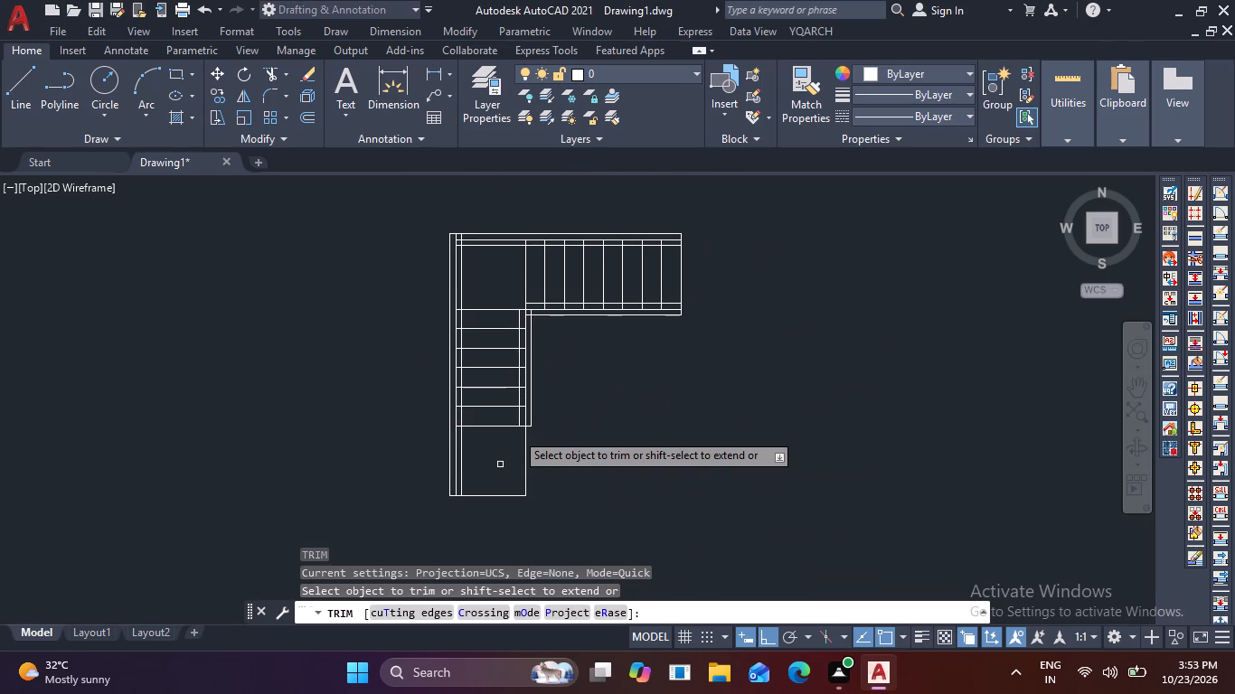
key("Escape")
Fillet the east flight's inner south offset line with the lower flight's inner east offset line into a sharp corner.
type("F")
key("space")
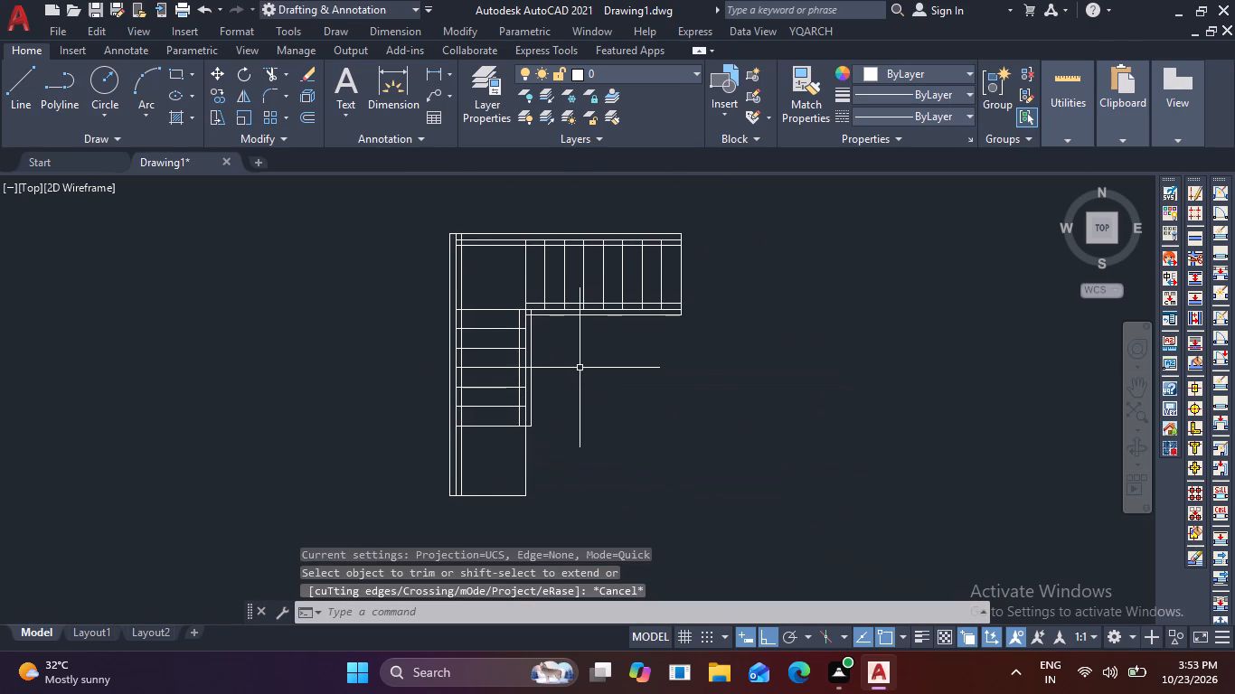
scroll(522, 310, "up", 2)
left_click(530, 295)
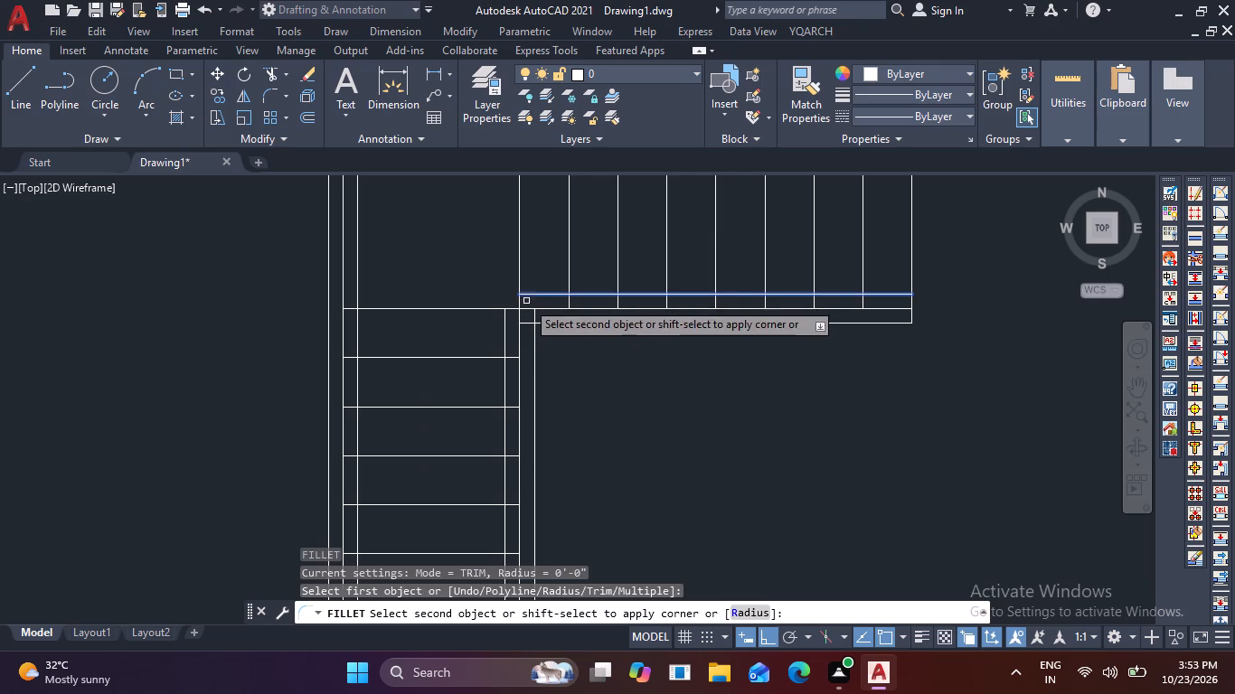
left_click(503, 333)
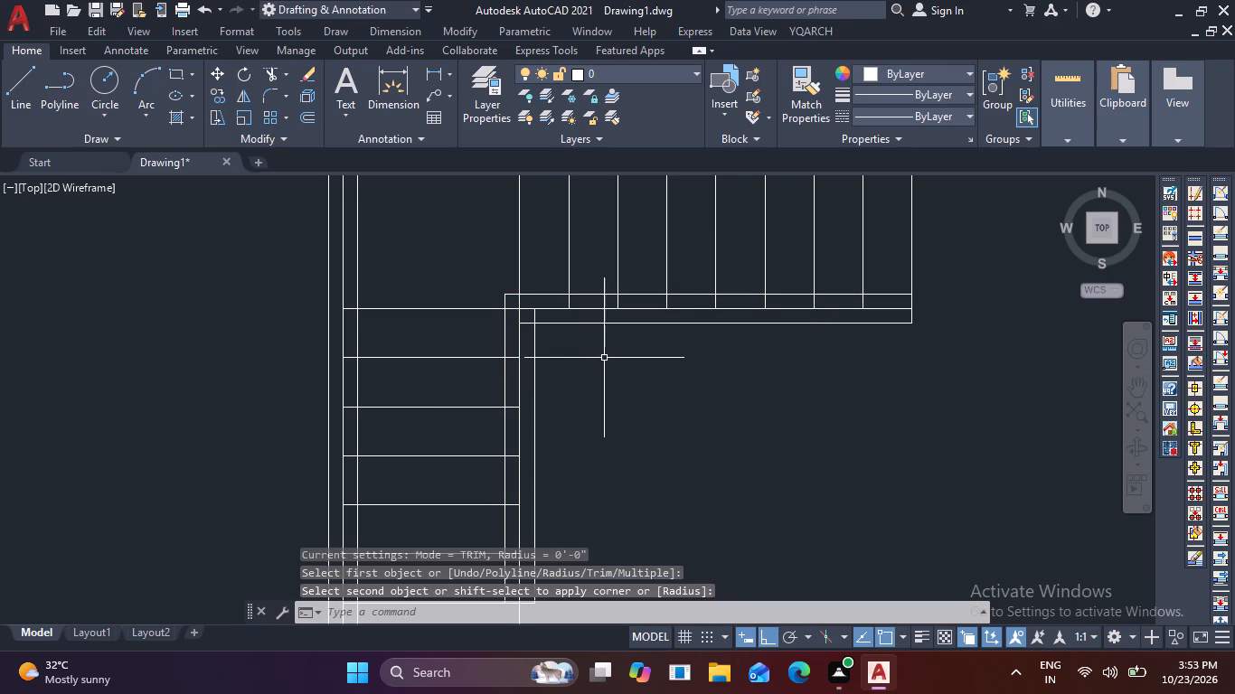
key("Escape")
Trim the edge, offset and tread line pieces inside the 3" offset band at the stair's inside corner.
type("TR")
key("space")
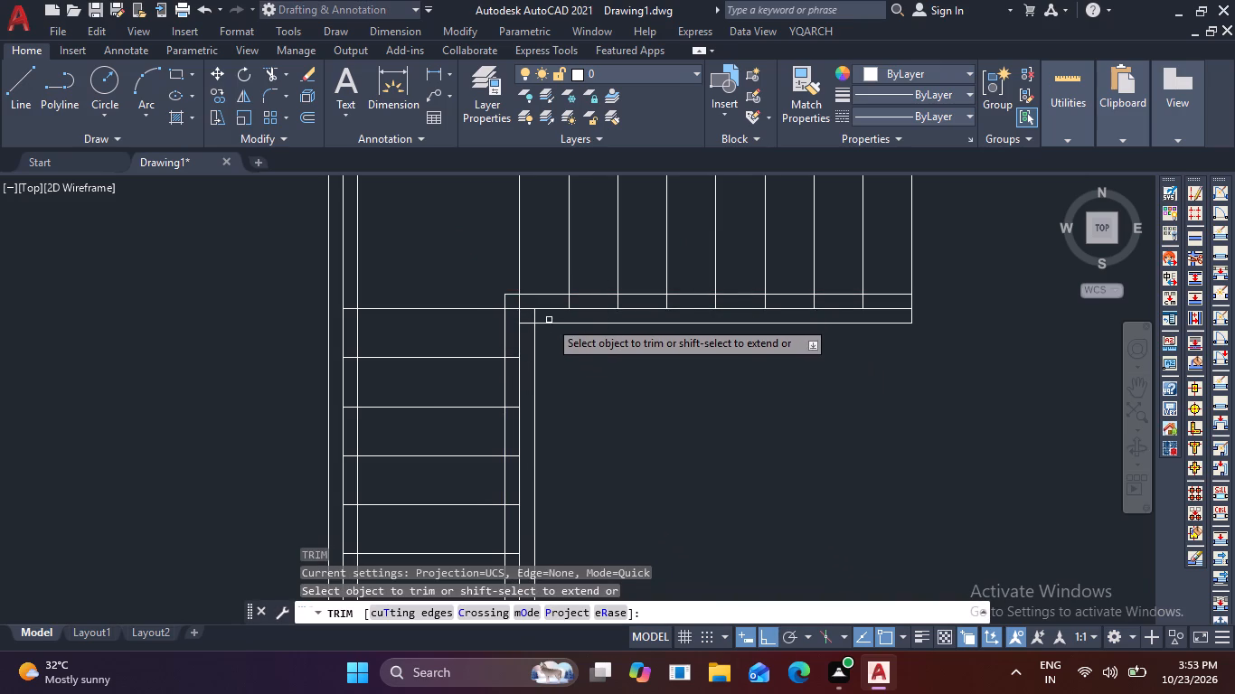
scroll(548, 315, "up", 2)
left_click(548, 315)
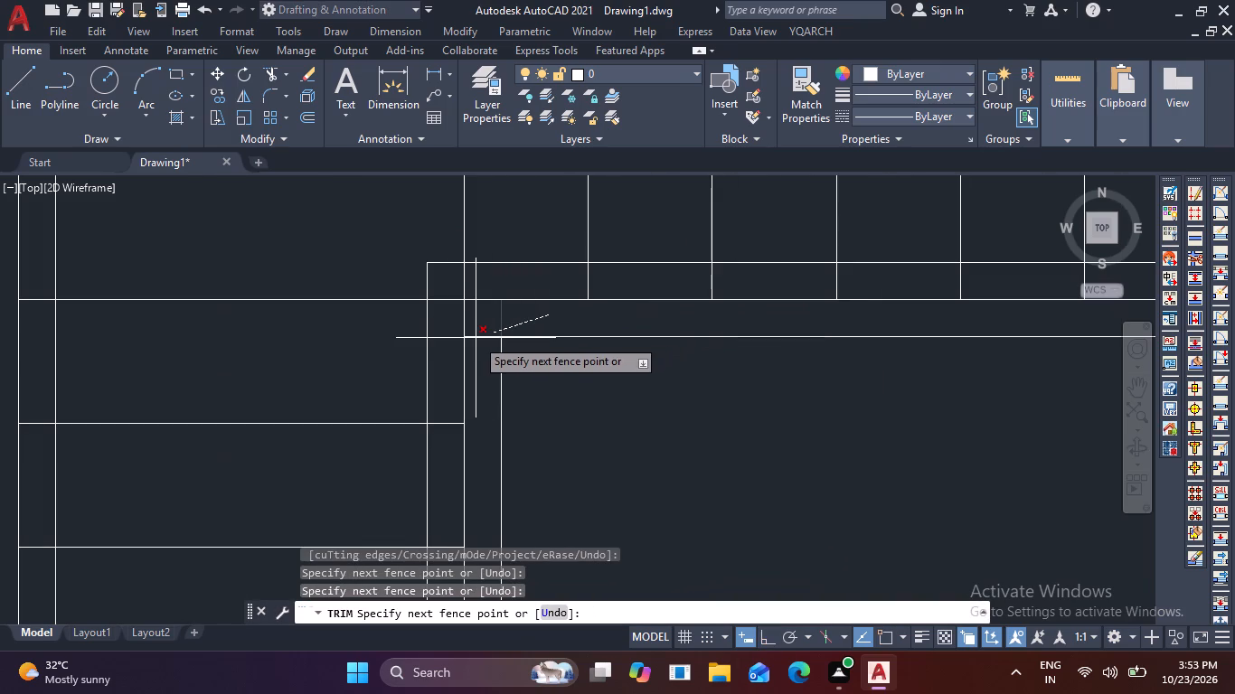
left_click(476, 338)
left_click(483, 311)
left_click(490, 291)
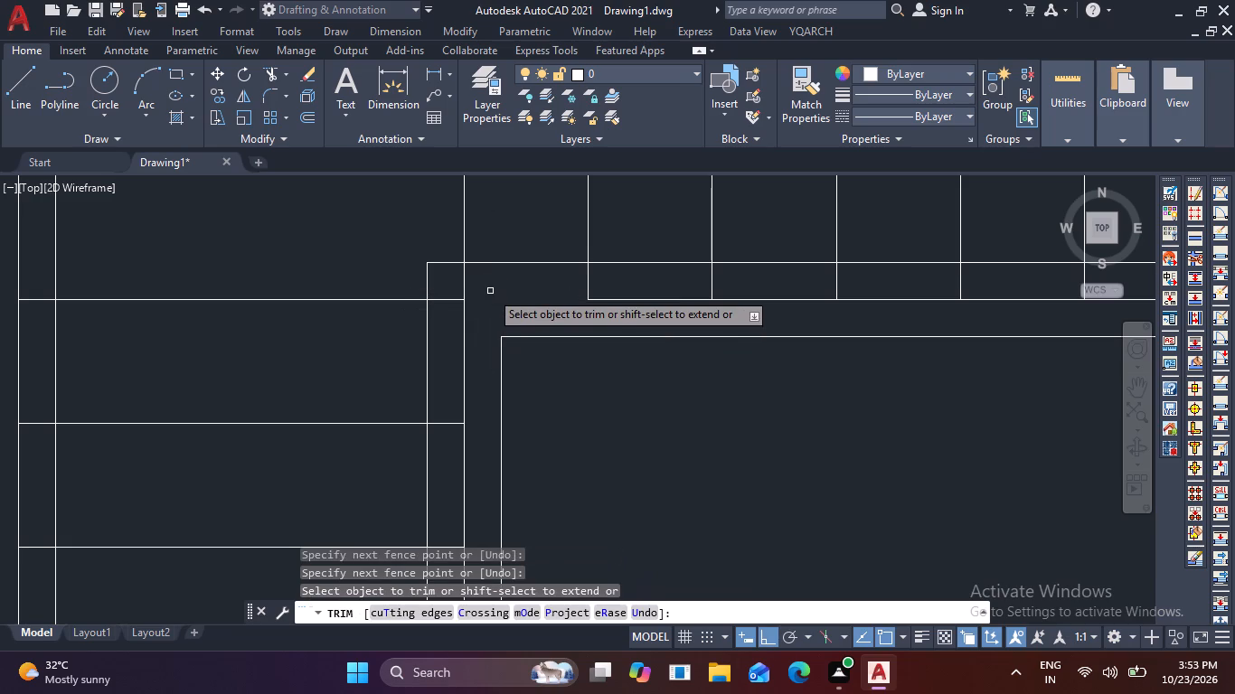
left_click(490, 291)
left_click(467, 285)
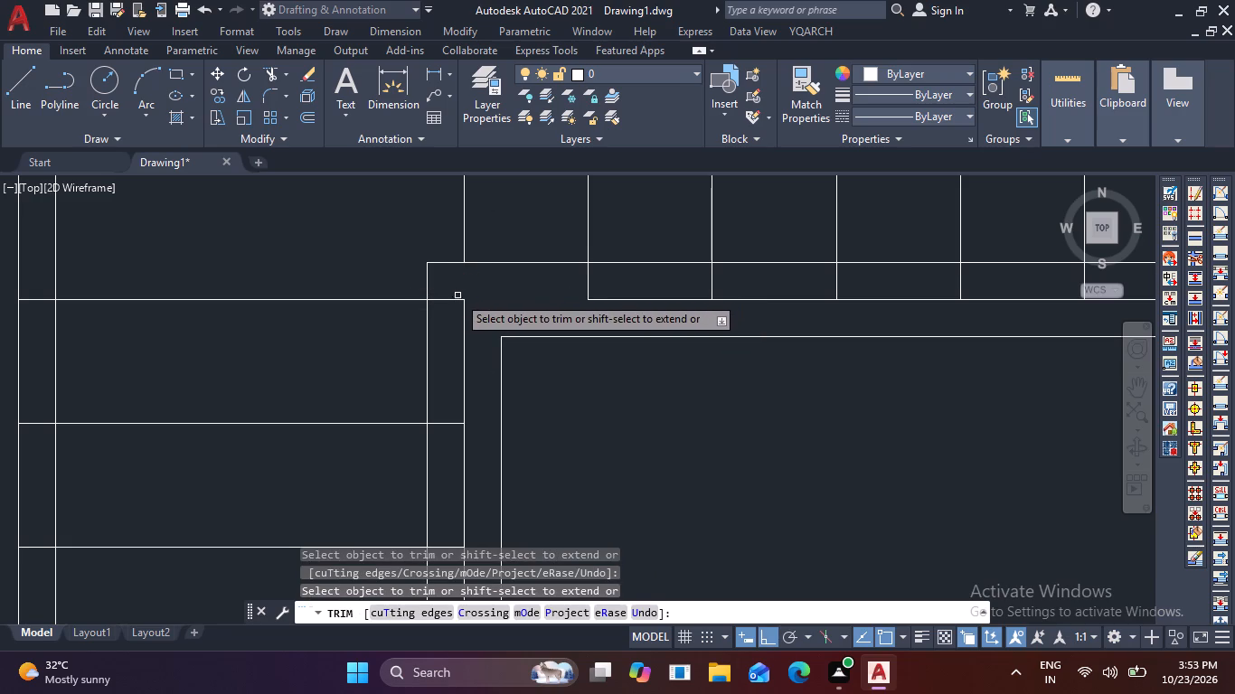
left_click(456, 298)
left_click(464, 306)
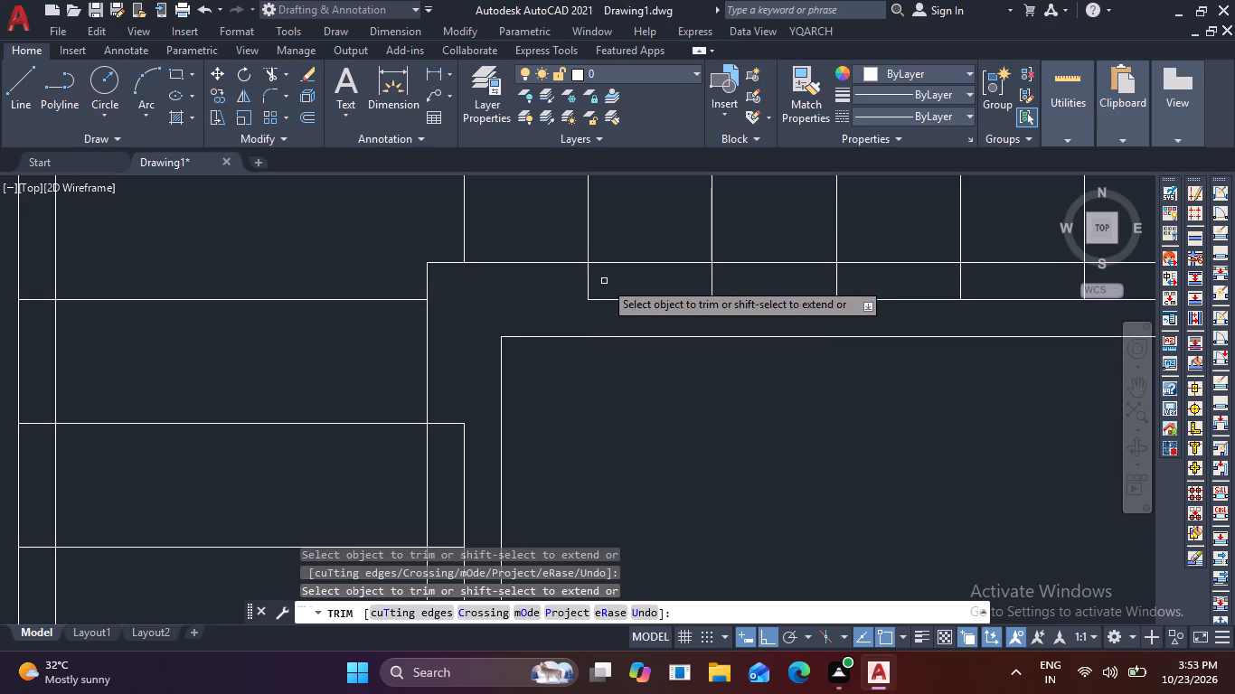
Trim the east flight's tread ends inside the south offset band and remove the remaining middle edge line there.
left_click(604, 281)
double_click(582, 284)
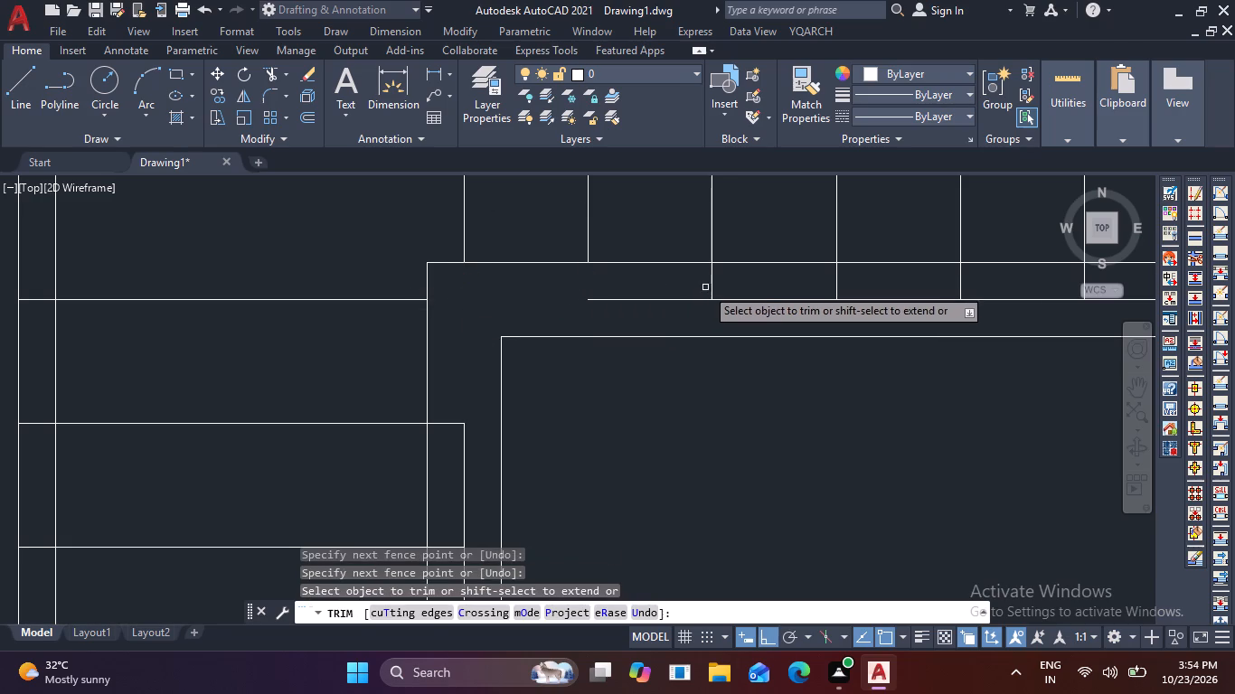
left_click(635, 279)
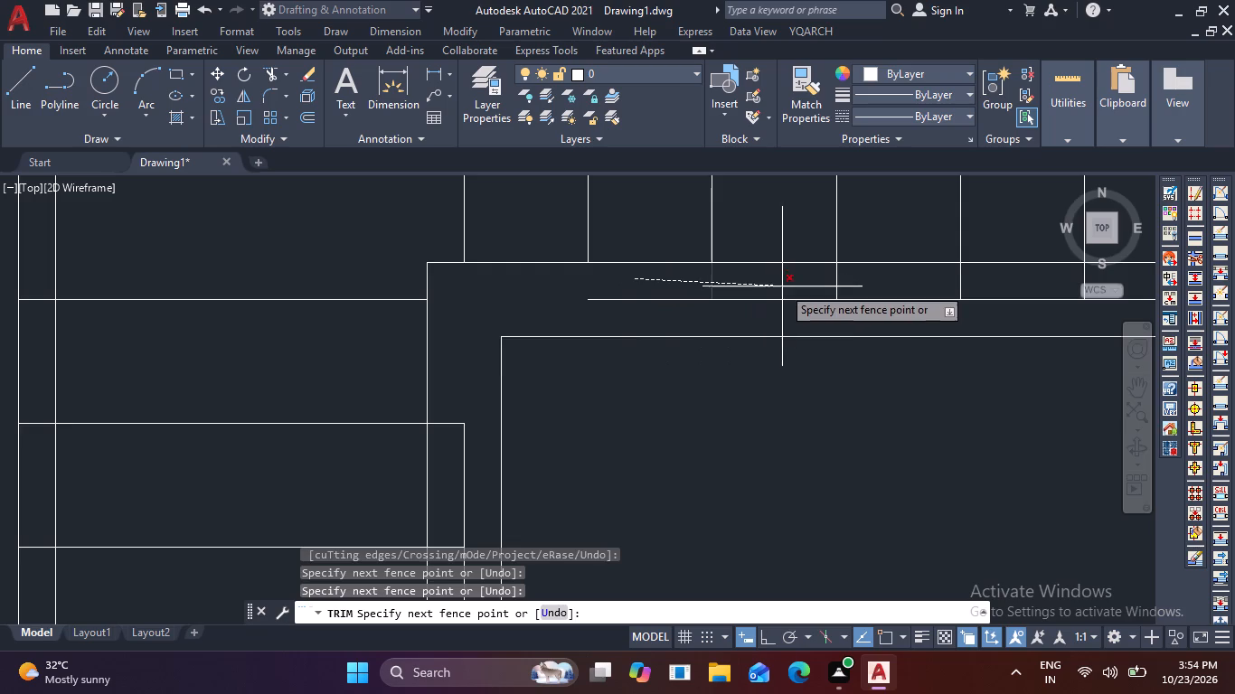
middle_click_drag(480, 301, 220, 310)
scroll(496, 308, "down", 2)
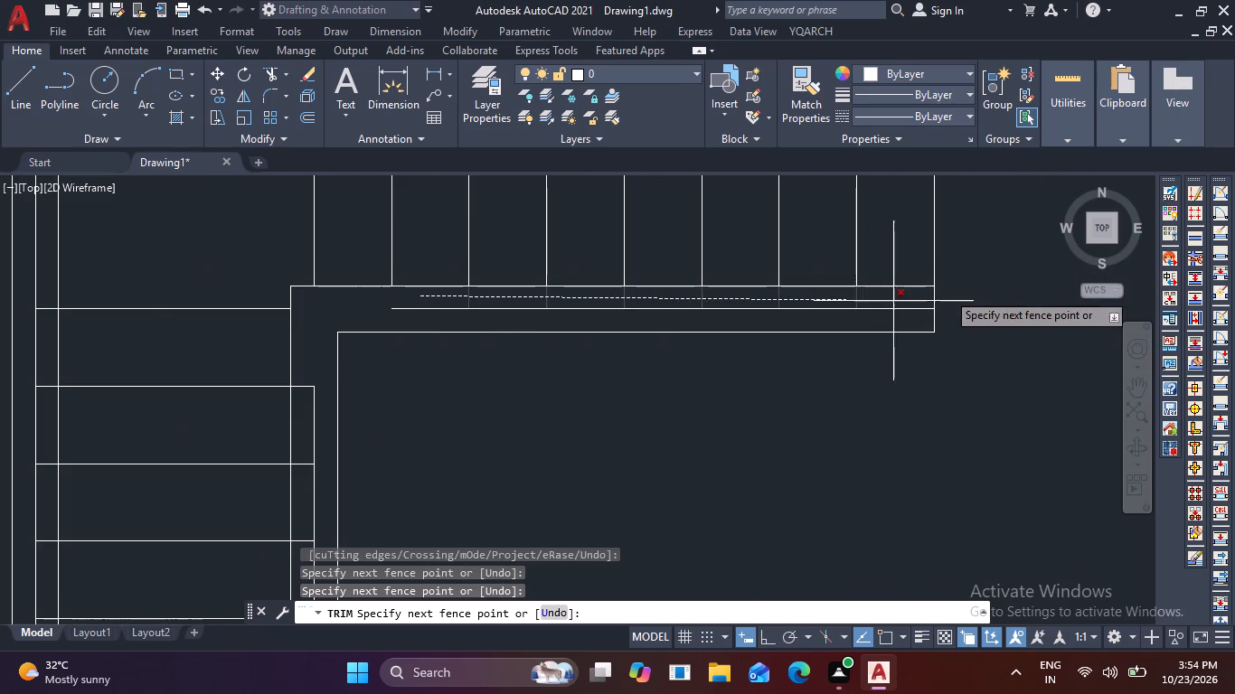
scroll(912, 305, "up", 1)
left_click(912, 305)
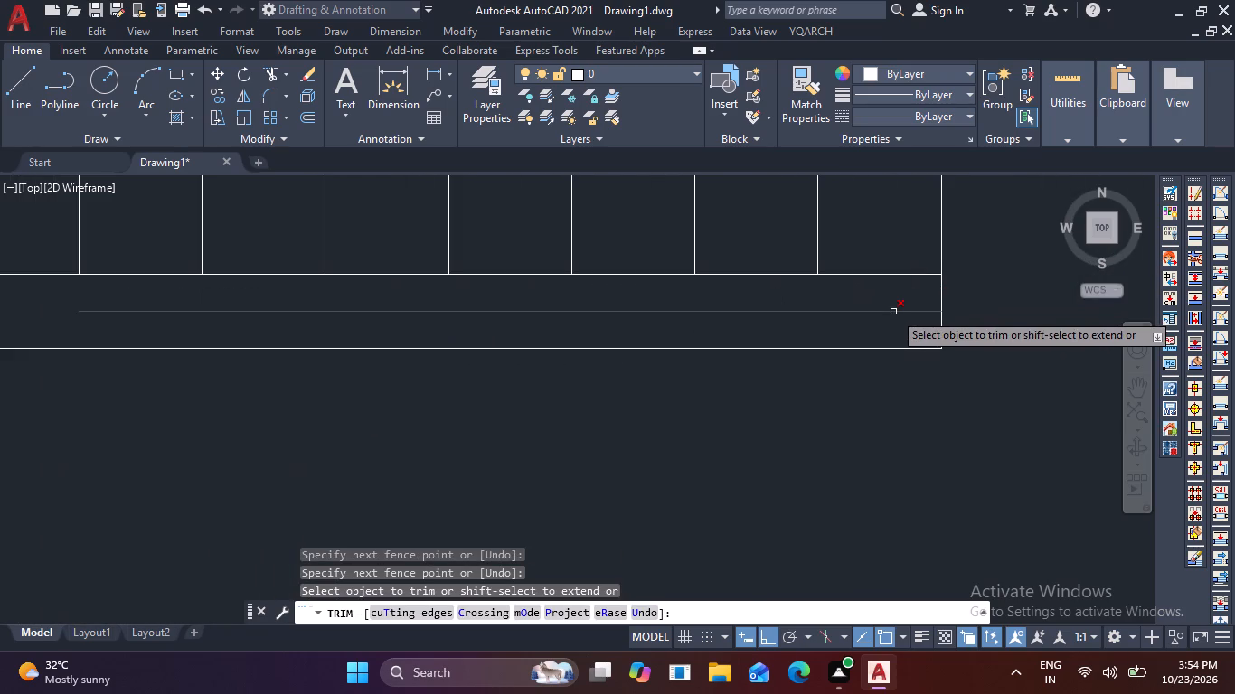
left_click(891, 310)
scroll(880, 314, "down", 3)
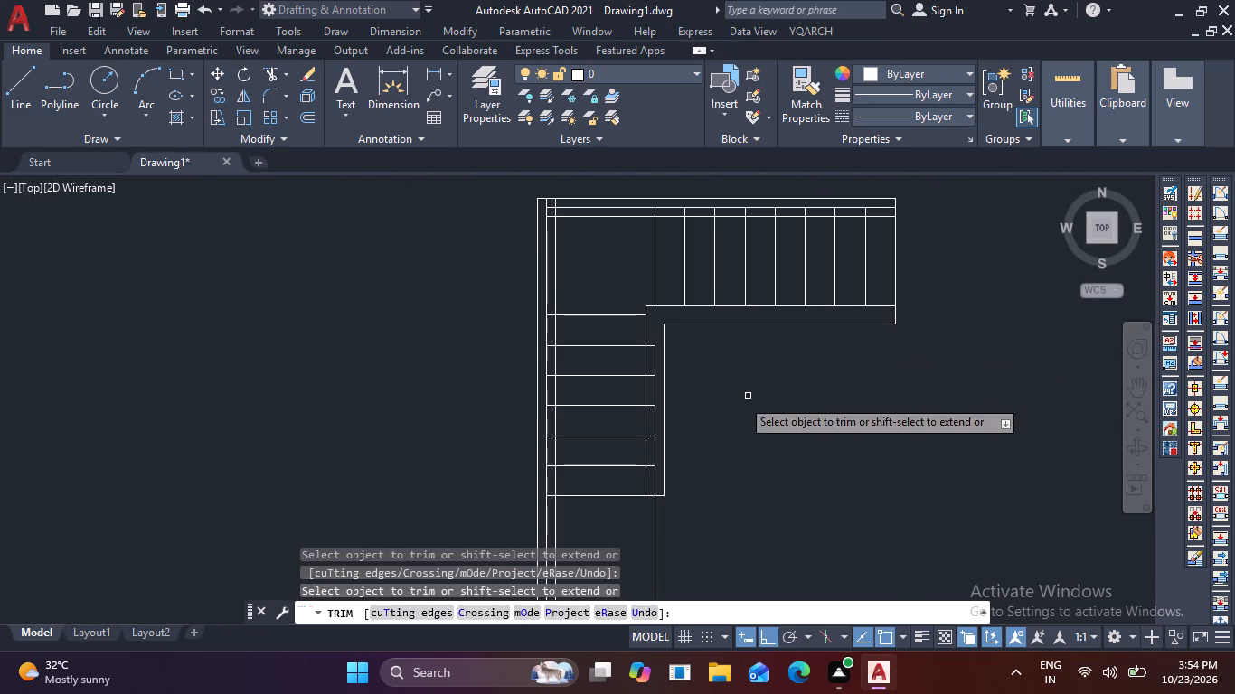
Trim the lower flight's tread ends inside the east offset band and remove the remaining middle edge line there.
scroll(673, 346, "up", 1)
middle_click_drag(646, 355, 650, 303)
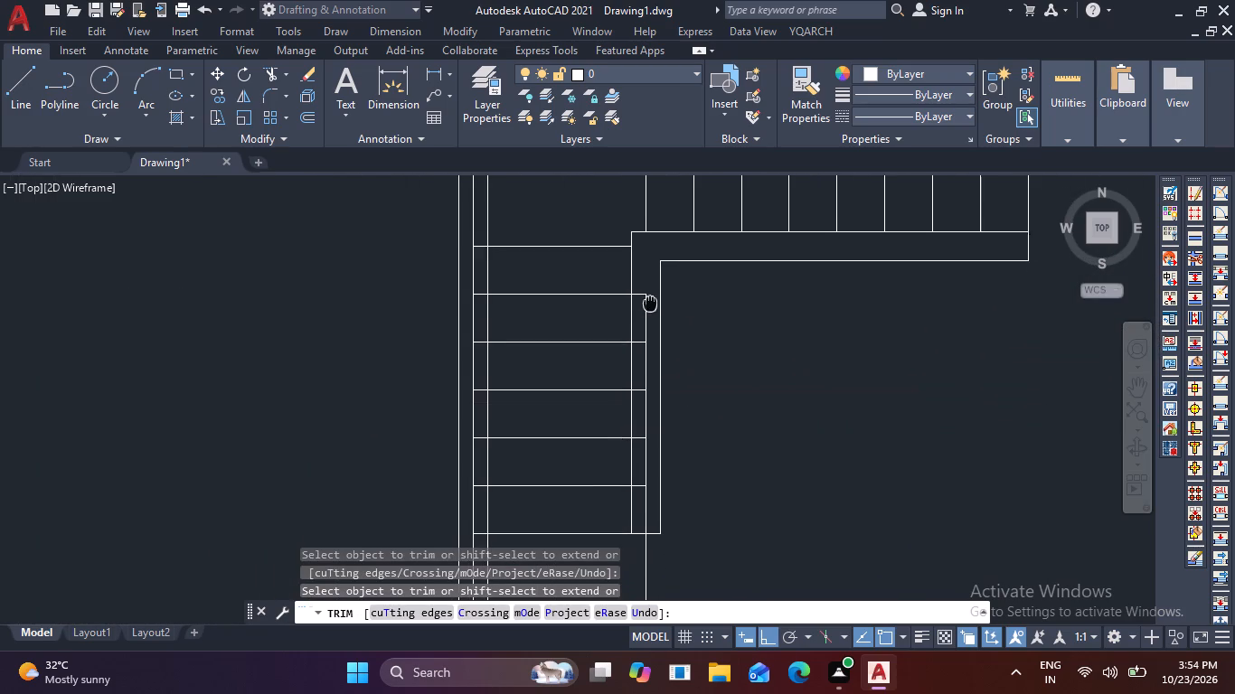
middle_click_drag(650, 303, 649, 302)
left_click(637, 288)
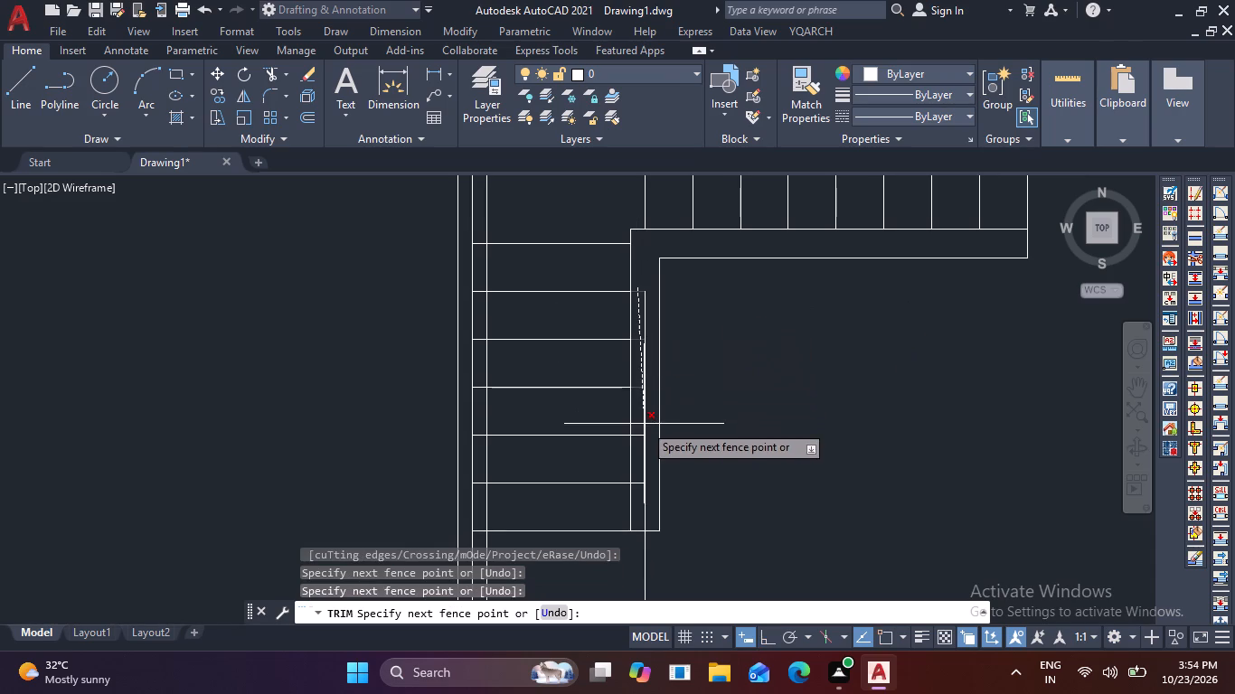
left_click(640, 492)
left_click(646, 492)
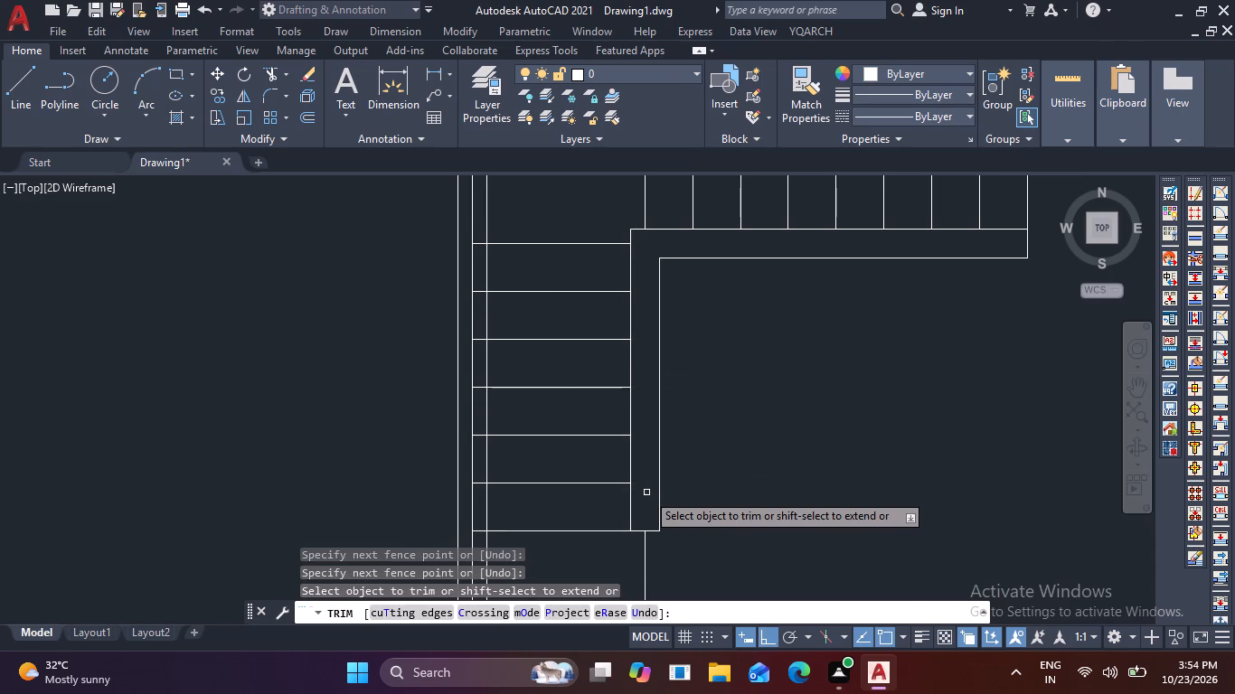
key("Escape")
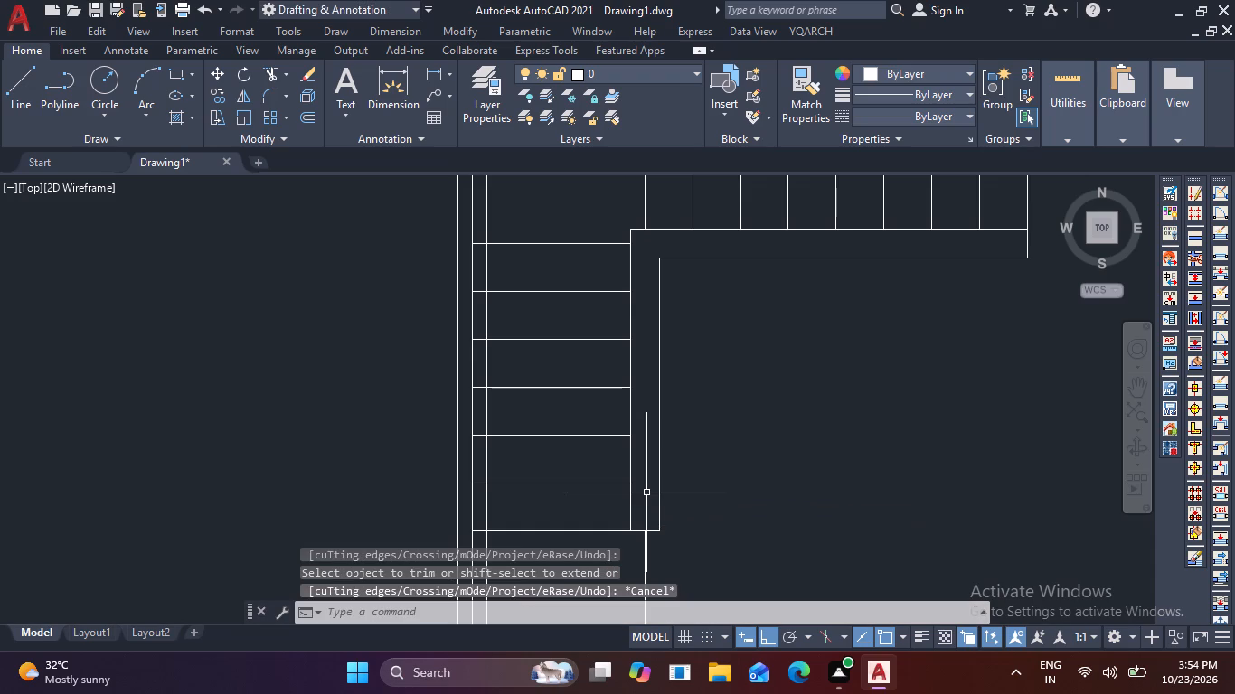
Offset the lower landing's south edge 3" to both its north and south sides.
scroll(646, 492, "down", 2)
middle_click_drag(655, 502, 757, 416)
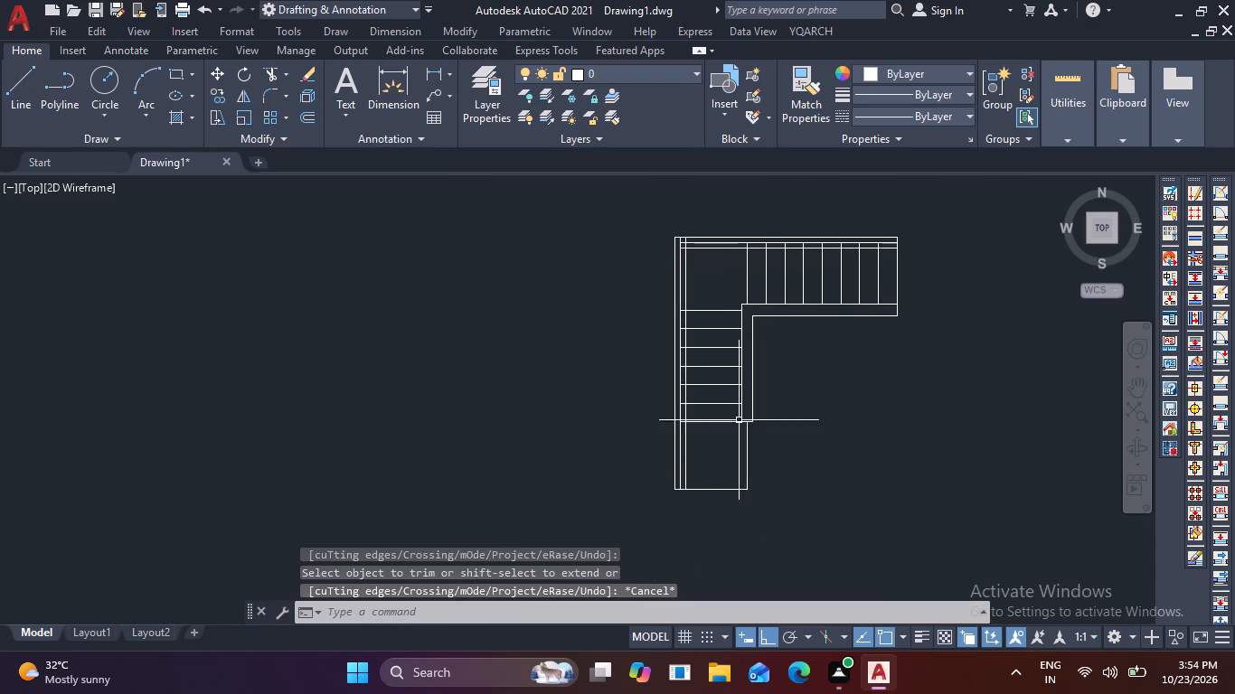
scroll(678, 512, "up", 1)
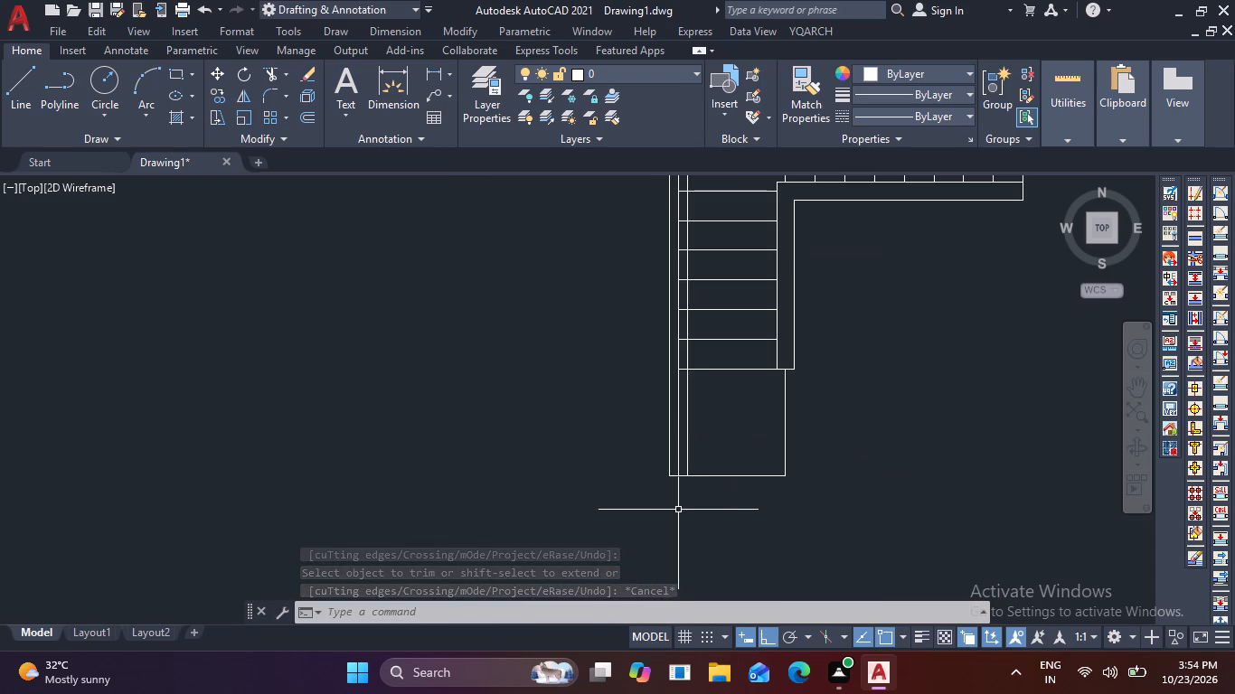
scroll(709, 495, "up", 1)
type("O")
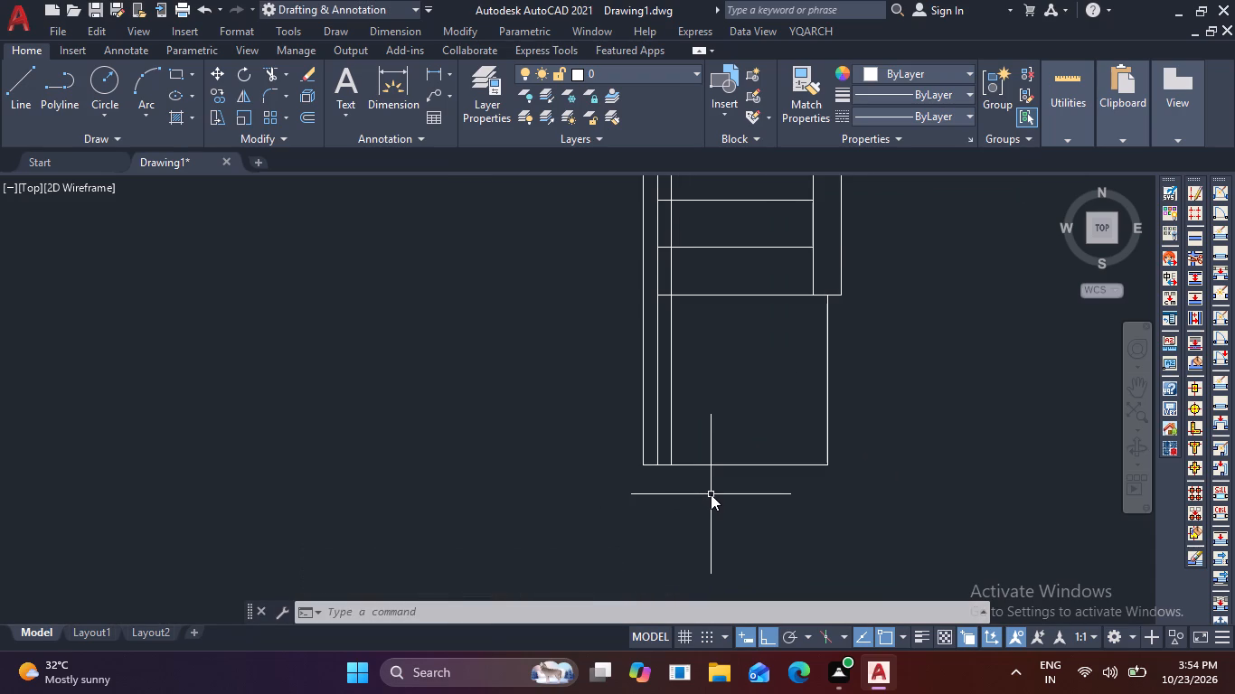
key("space")
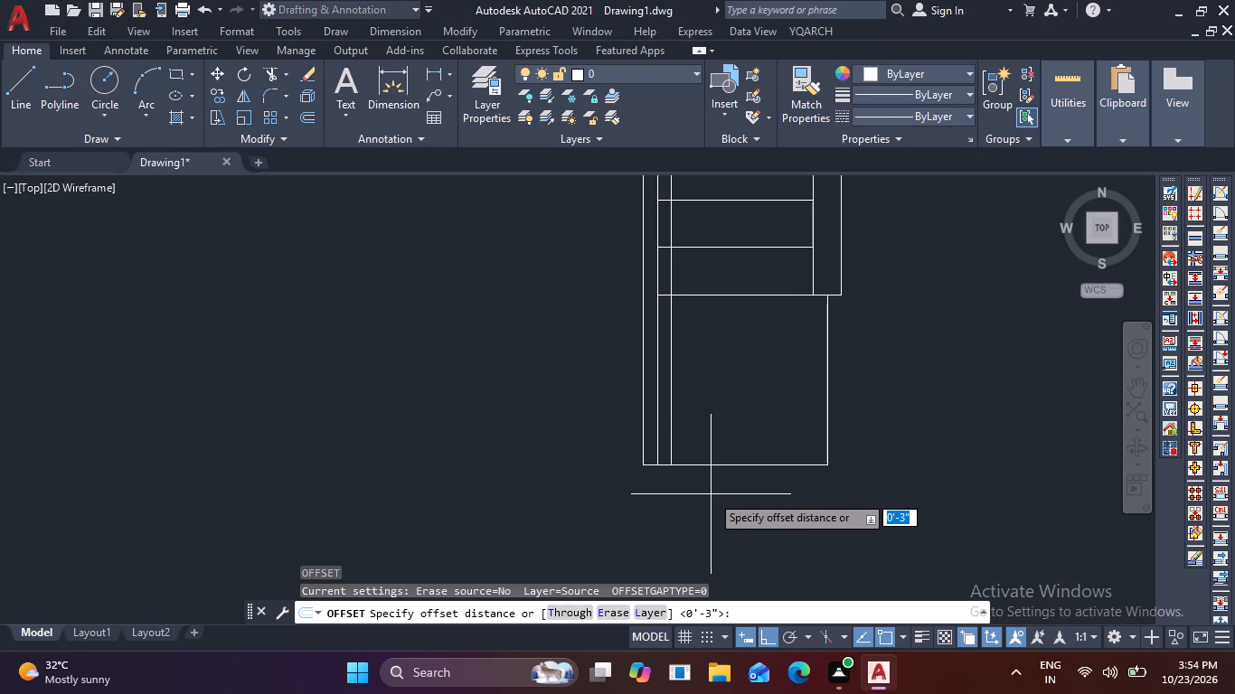
key("space")
left_click(740, 464)
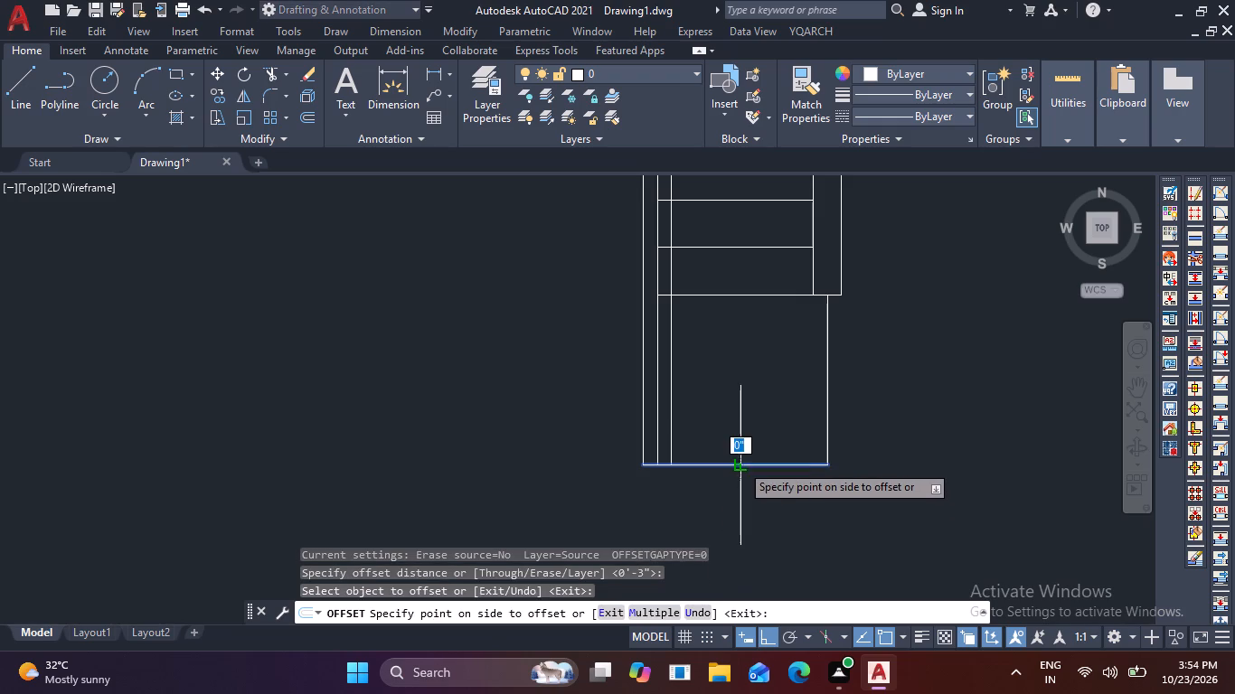
left_click(744, 454)
left_click(749, 464)
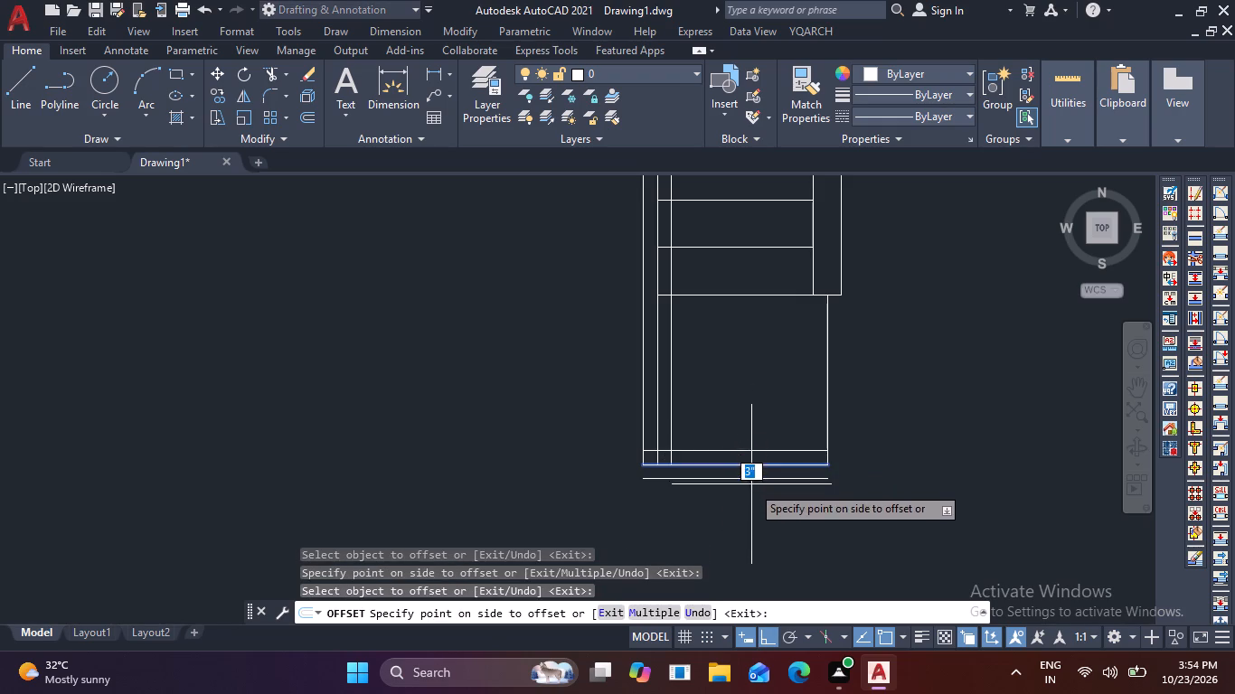
left_click(751, 487)
key("Escape")
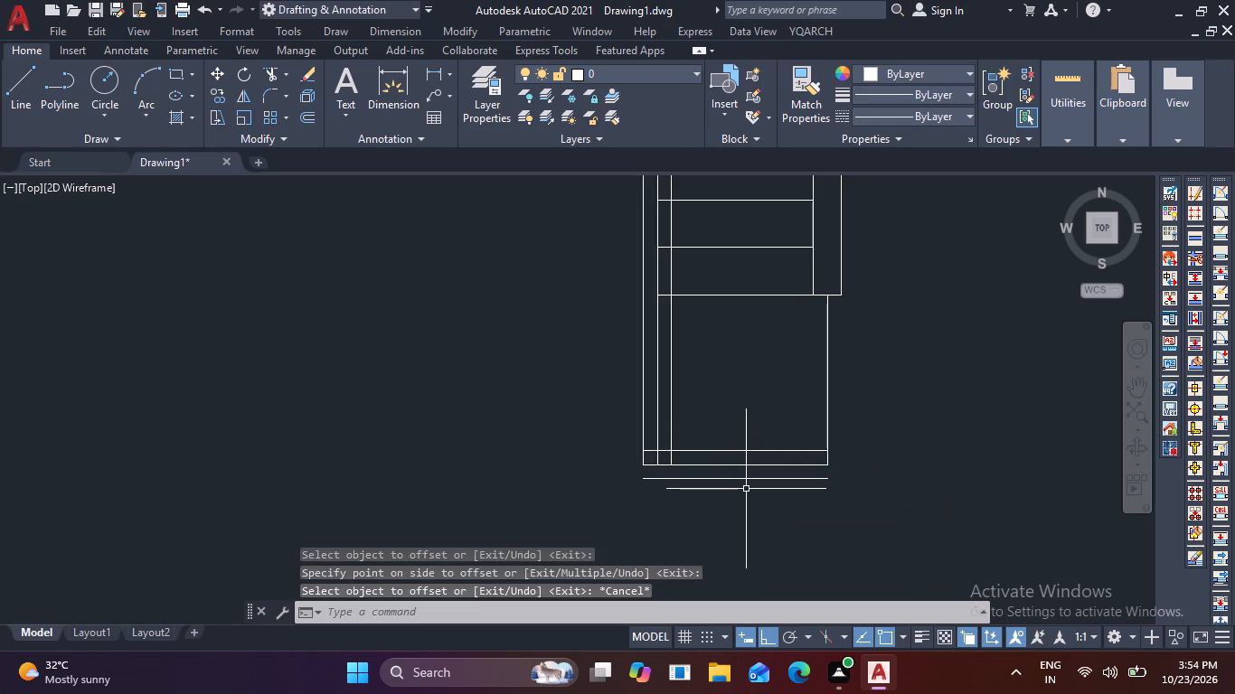
Extend the outermost west line and the lower landing's east edge south to the outer south offset line.
key("e")
key("x")
key("space")
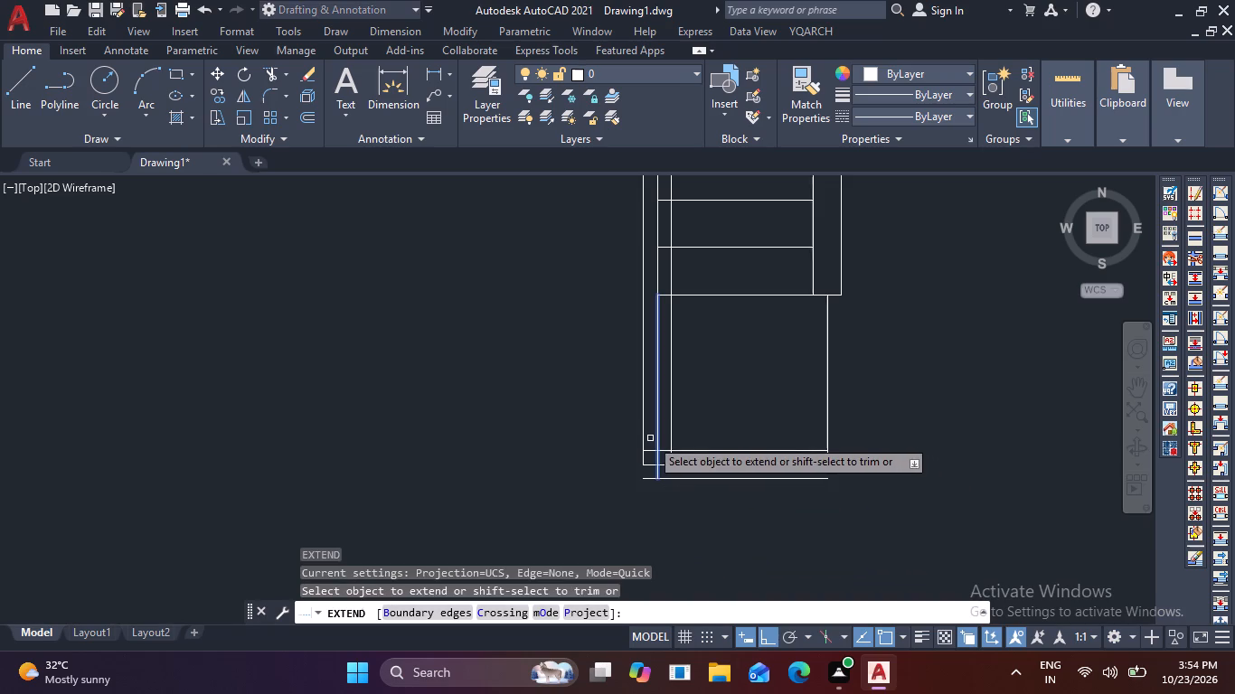
left_click(646, 433)
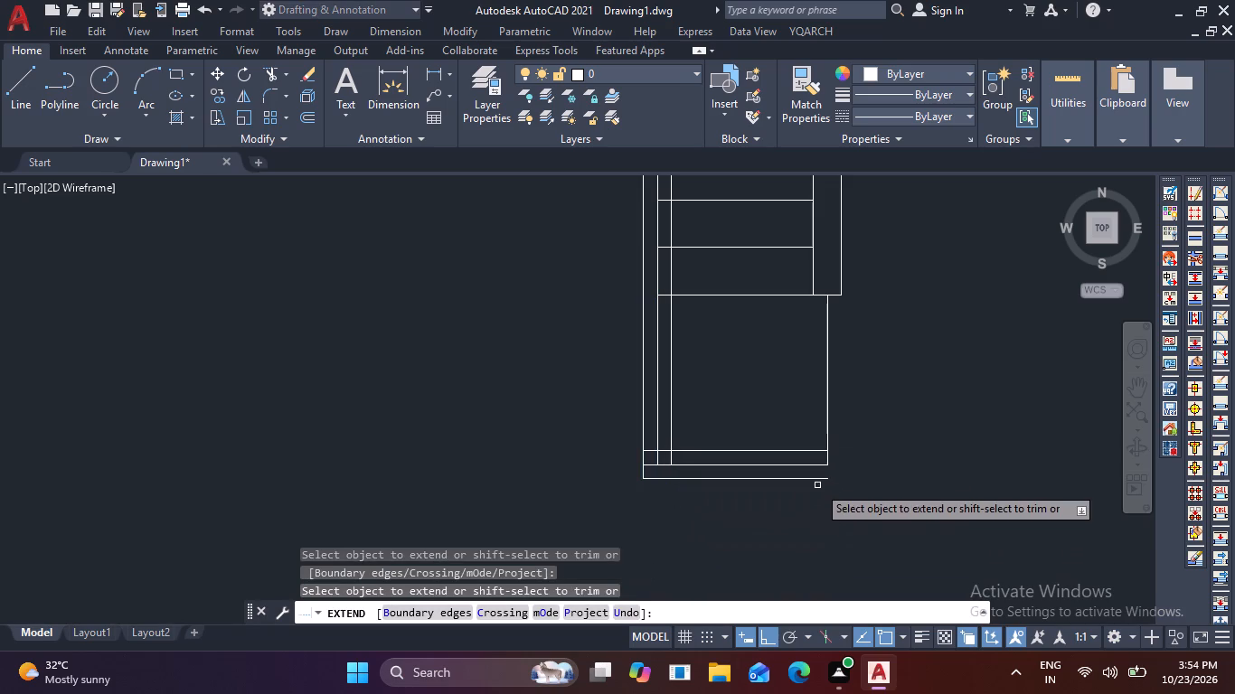
left_click(828, 458)
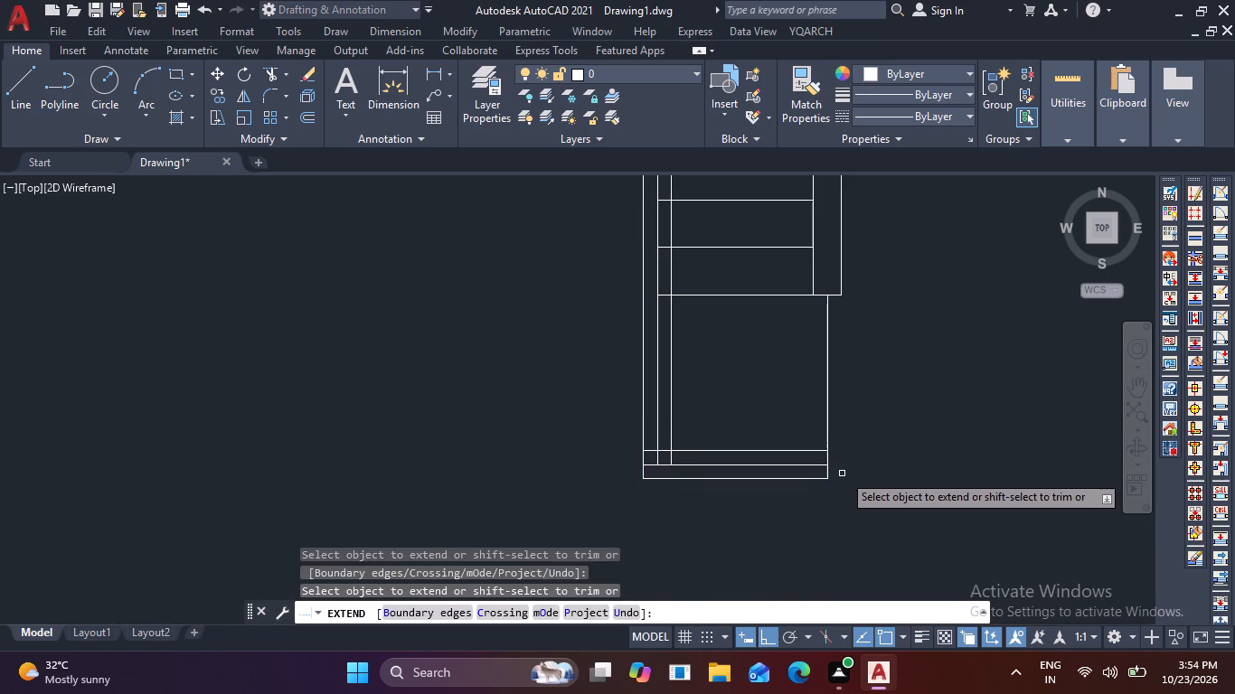
key("Escape")
key("Escape")
Trim away the middle south and west edge lines and the crossing line pieces at the lower landing's southwest corner.
type("TR")
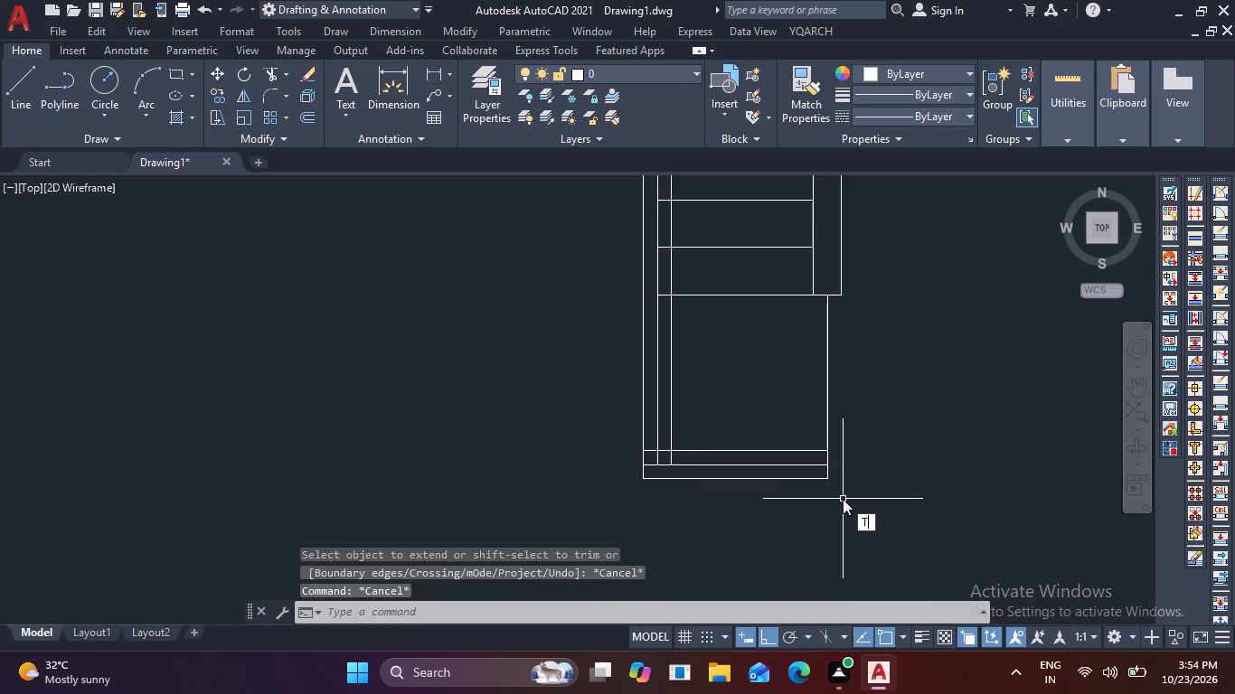
key("space")
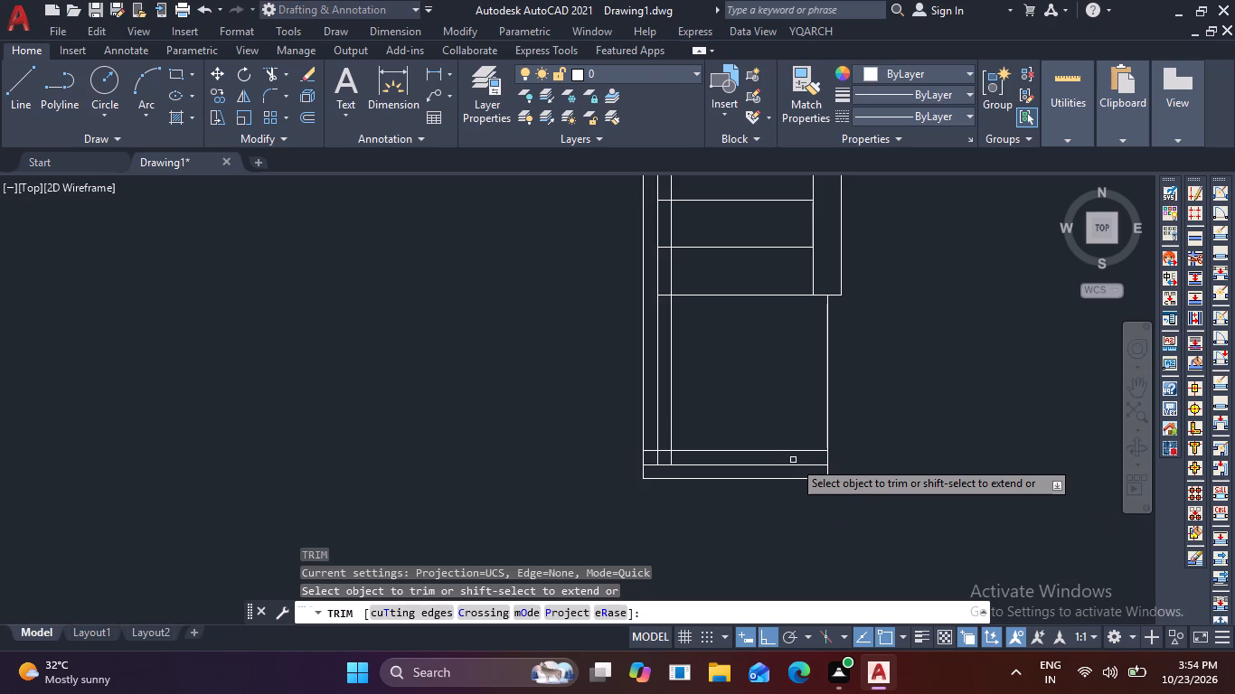
left_click(793, 464)
scroll(656, 460, "up", 1)
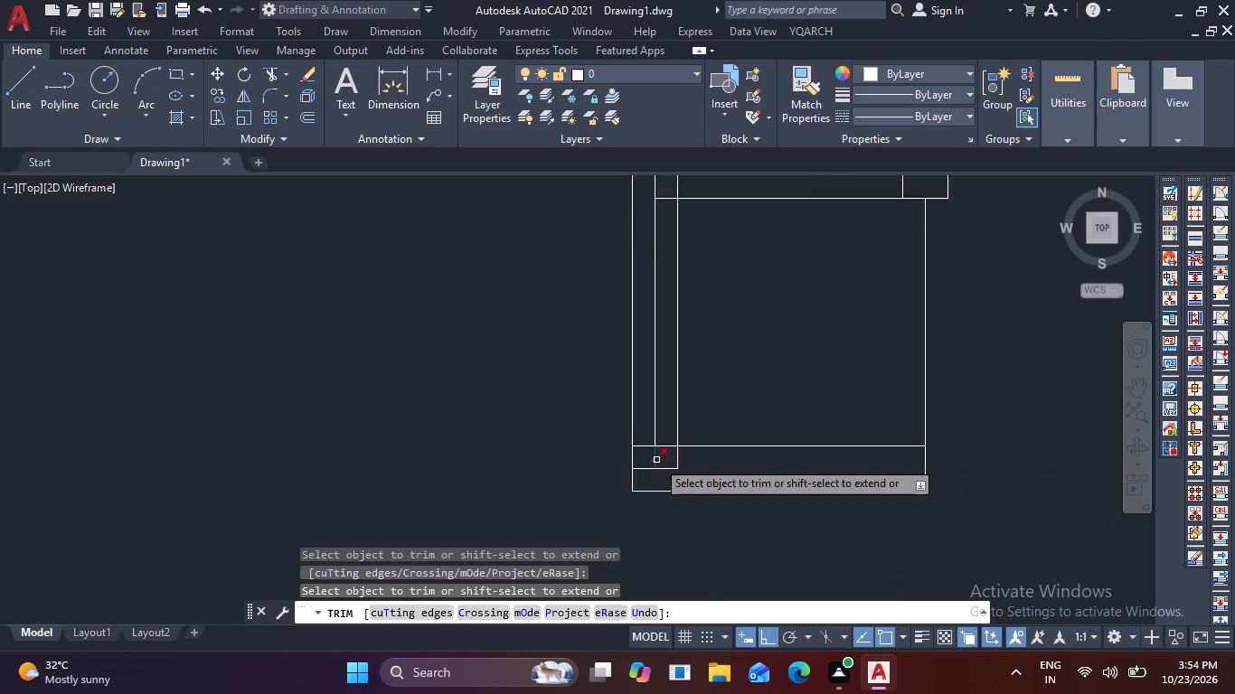
scroll(656, 460, "up", 1)
left_click(655, 426)
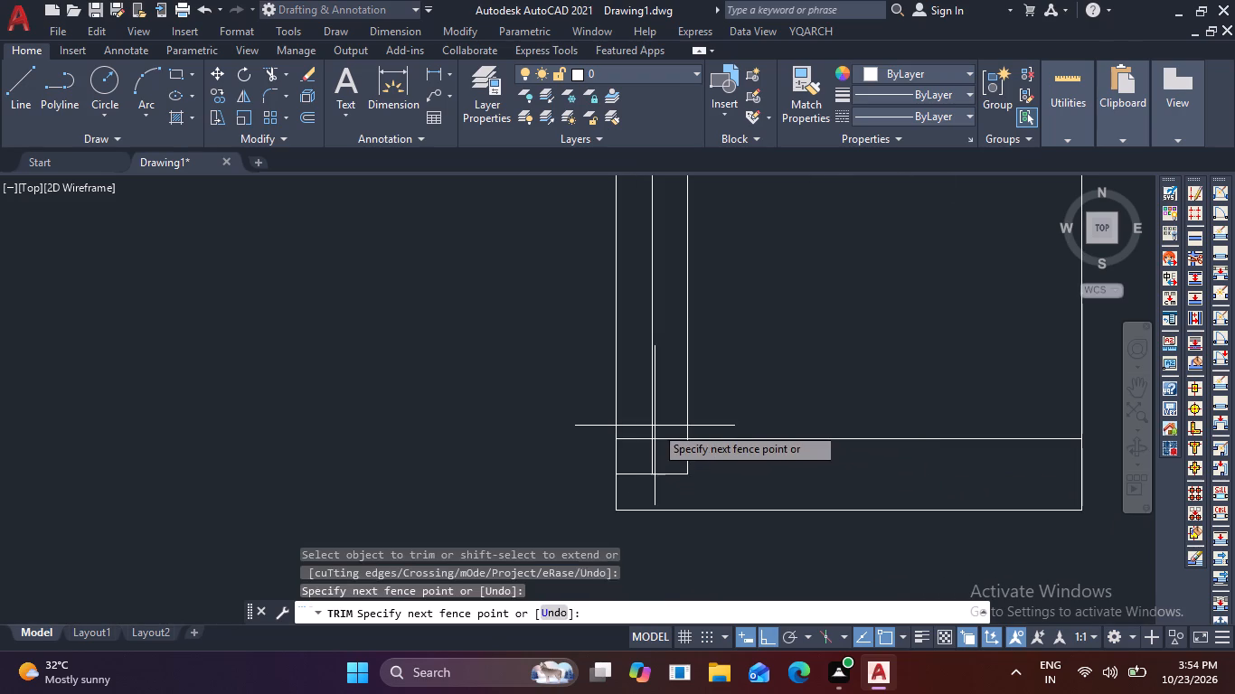
left_click(644, 417)
left_click(643, 418)
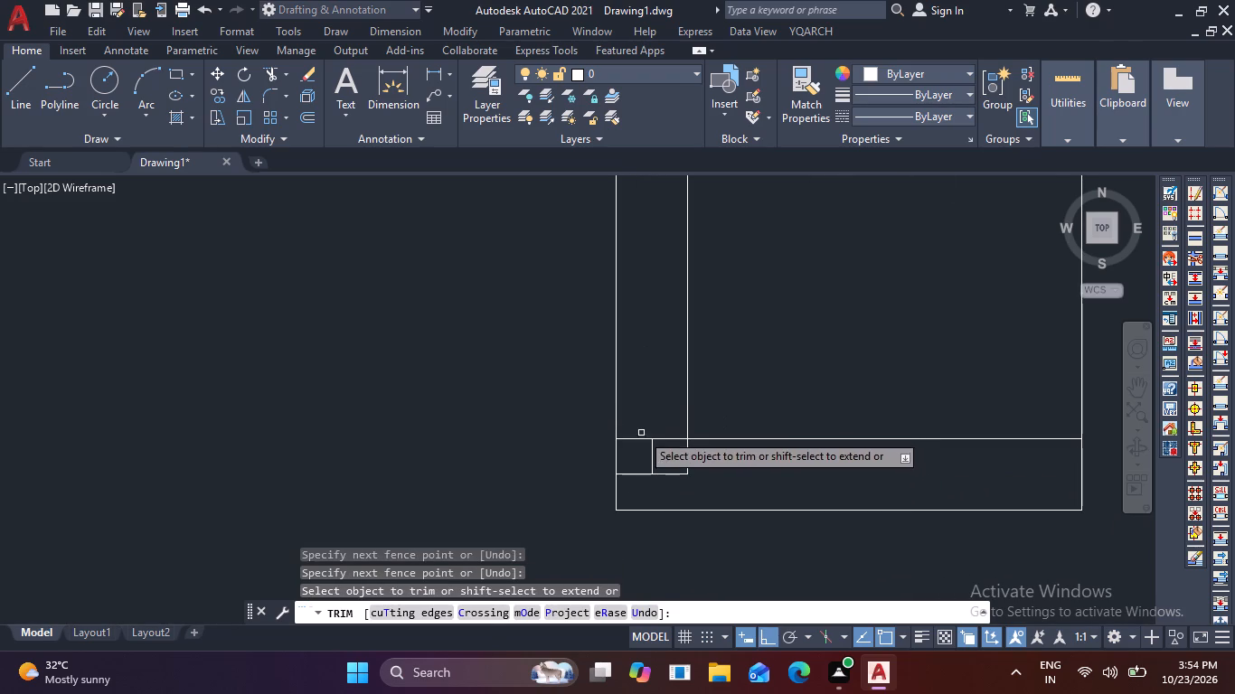
left_click(642, 480)
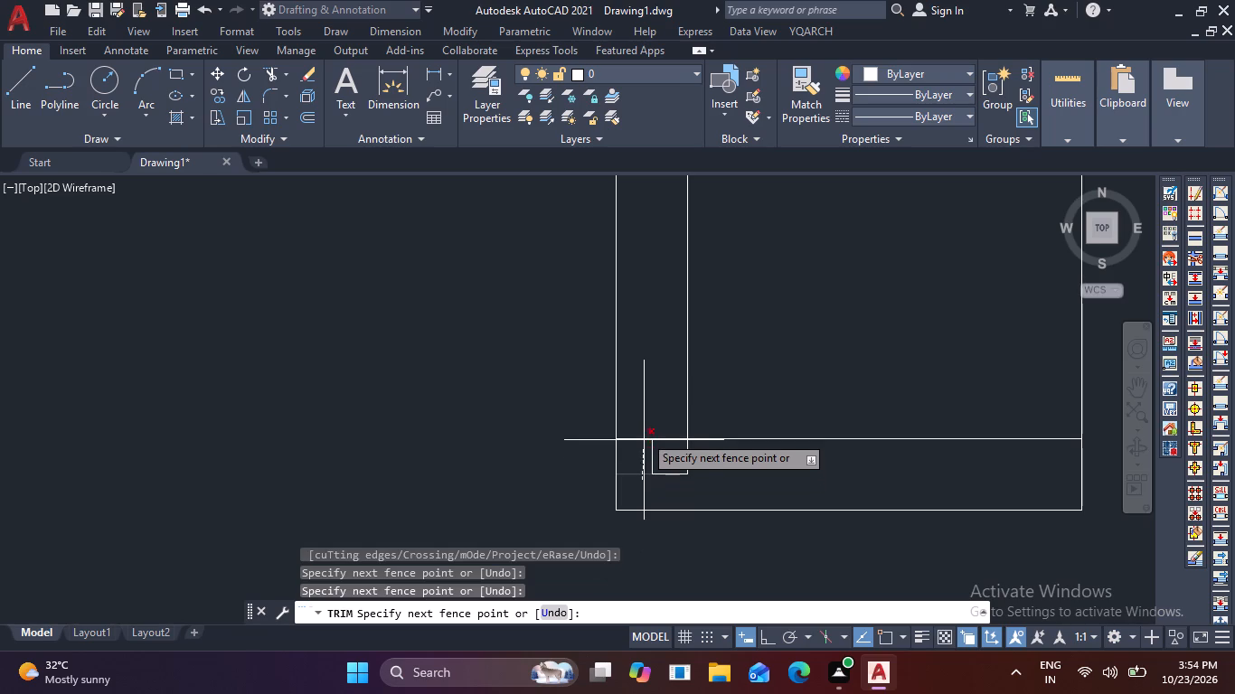
left_click(642, 410)
left_click(657, 416)
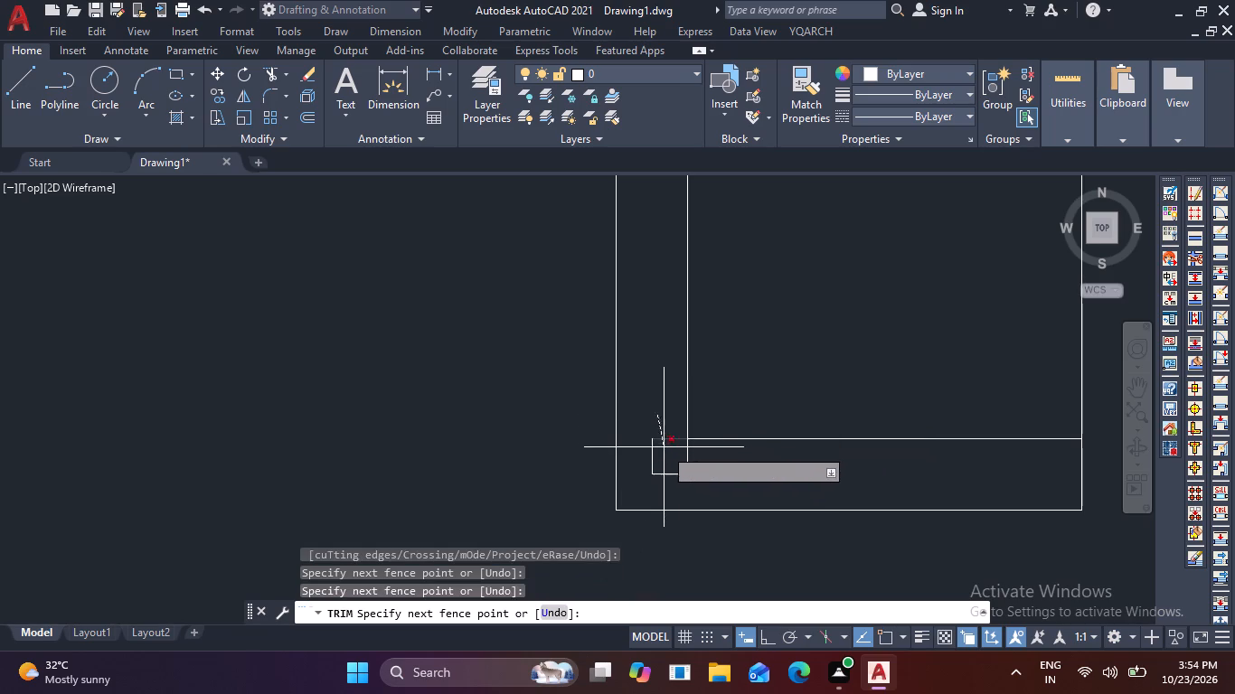
left_click(693, 462)
left_click(685, 458)
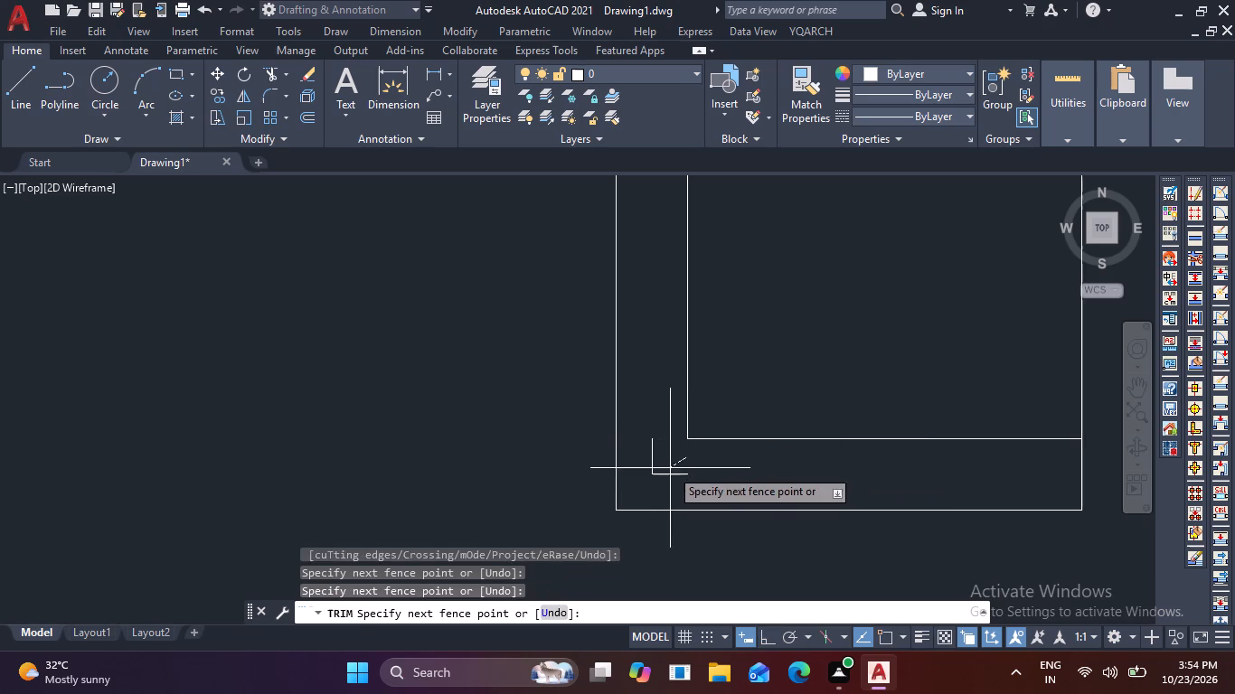
left_click(662, 481)
left_click(669, 453)
left_click(646, 448)
scroll(646, 448, "down", 2)
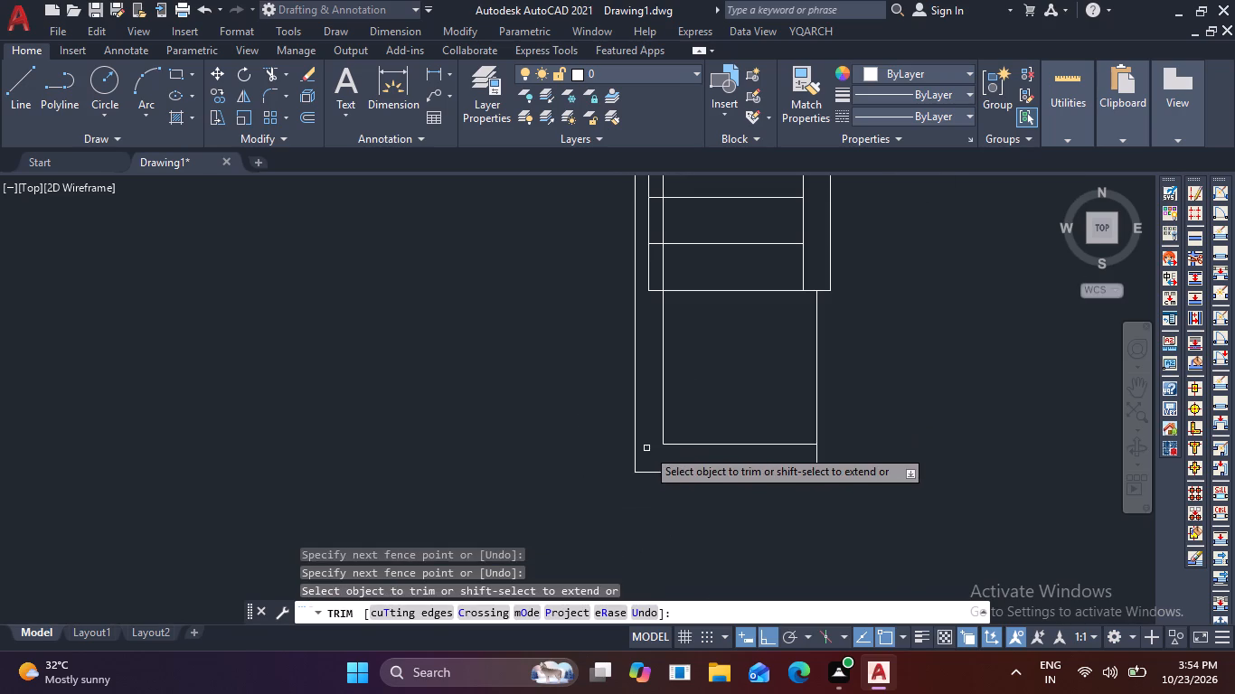
Trim the lower flight's tread ends inside the west offset band and remove the remaining middle edge line there.
middle_click_drag(700, 378, 714, 621)
scroll(673, 539, "up", 2)
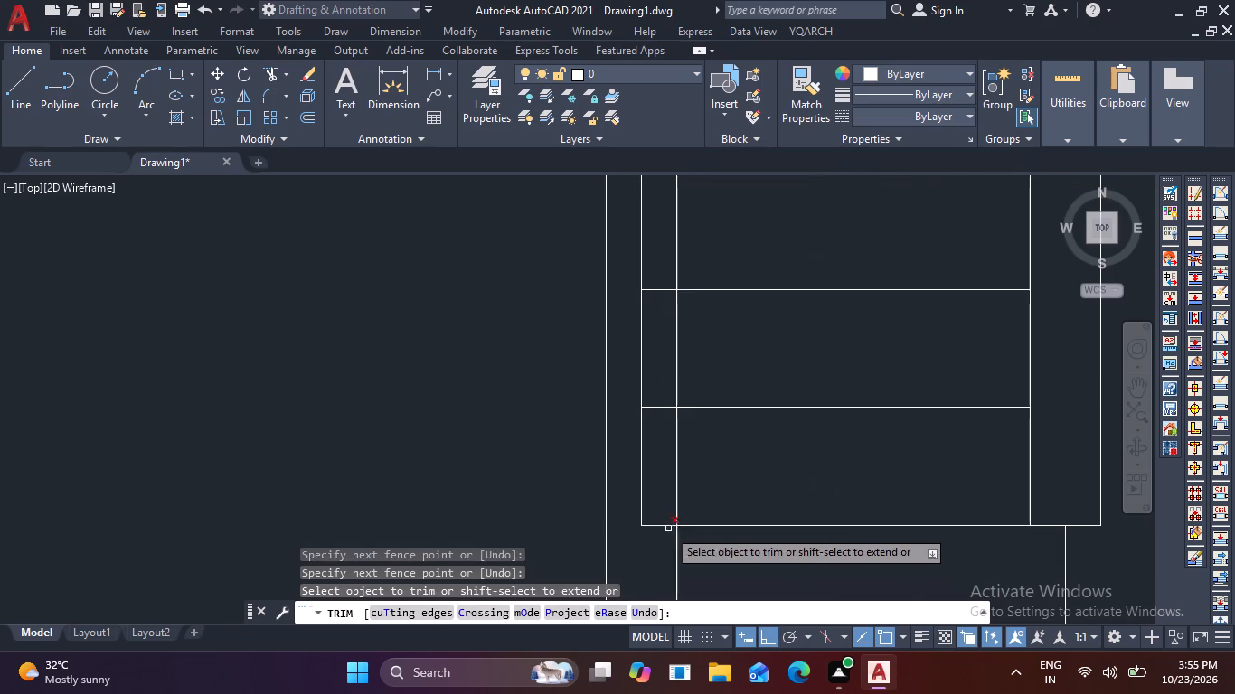
left_click(659, 266)
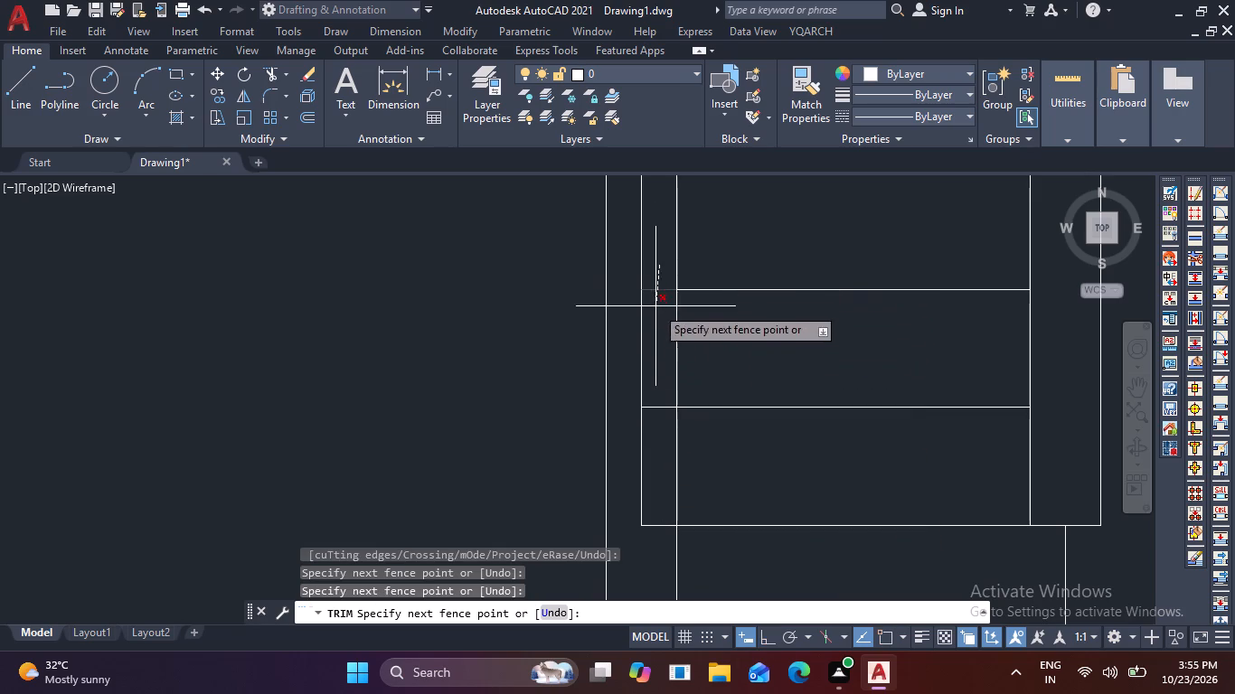
left_click(664, 539)
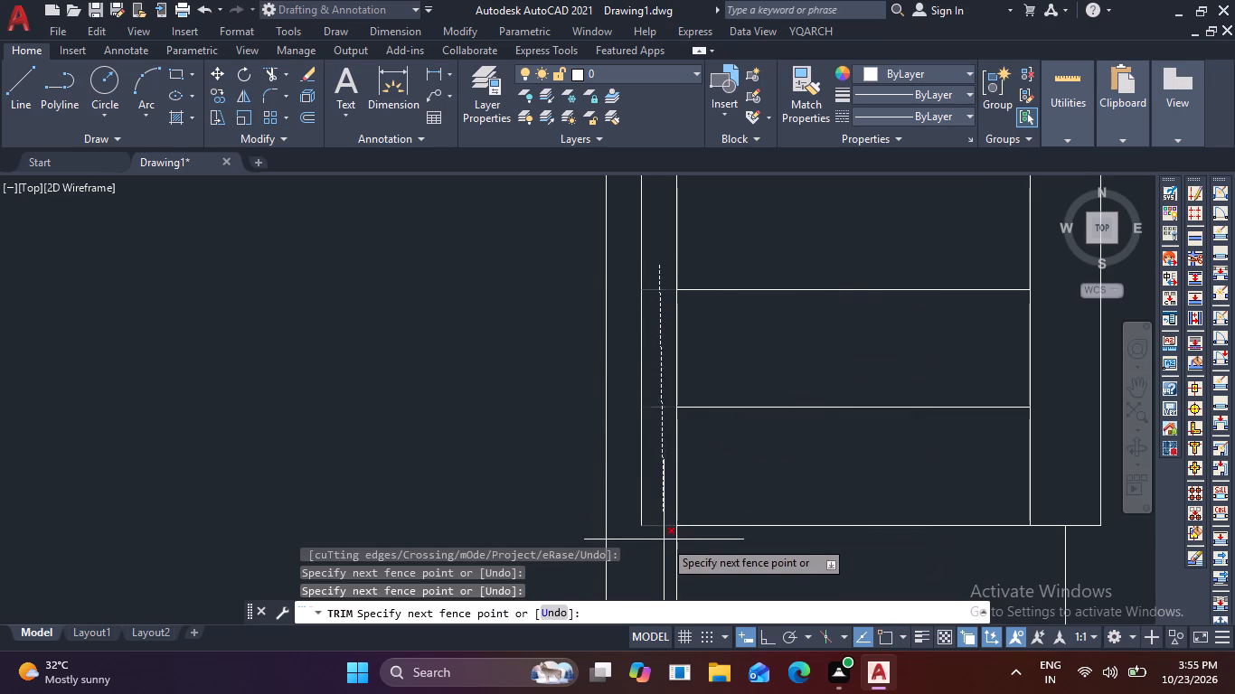
left_click(639, 497)
scroll(636, 499, "down", 2)
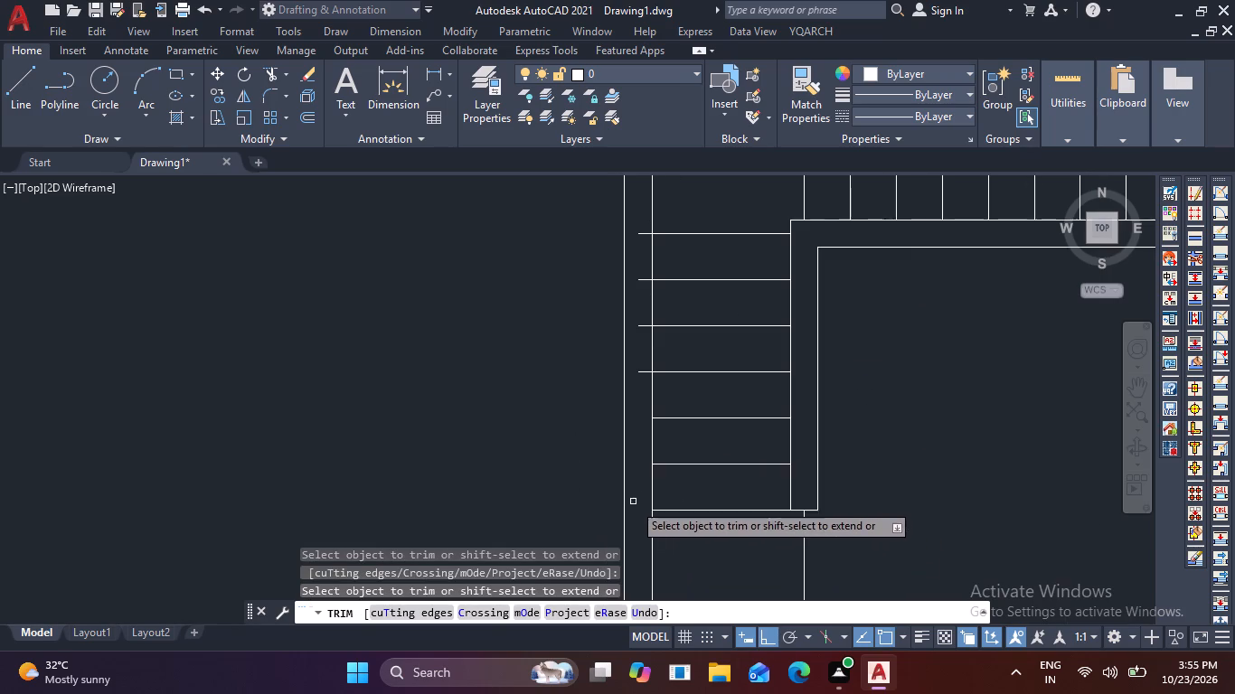
middle_click_drag(634, 473, 636, 618)
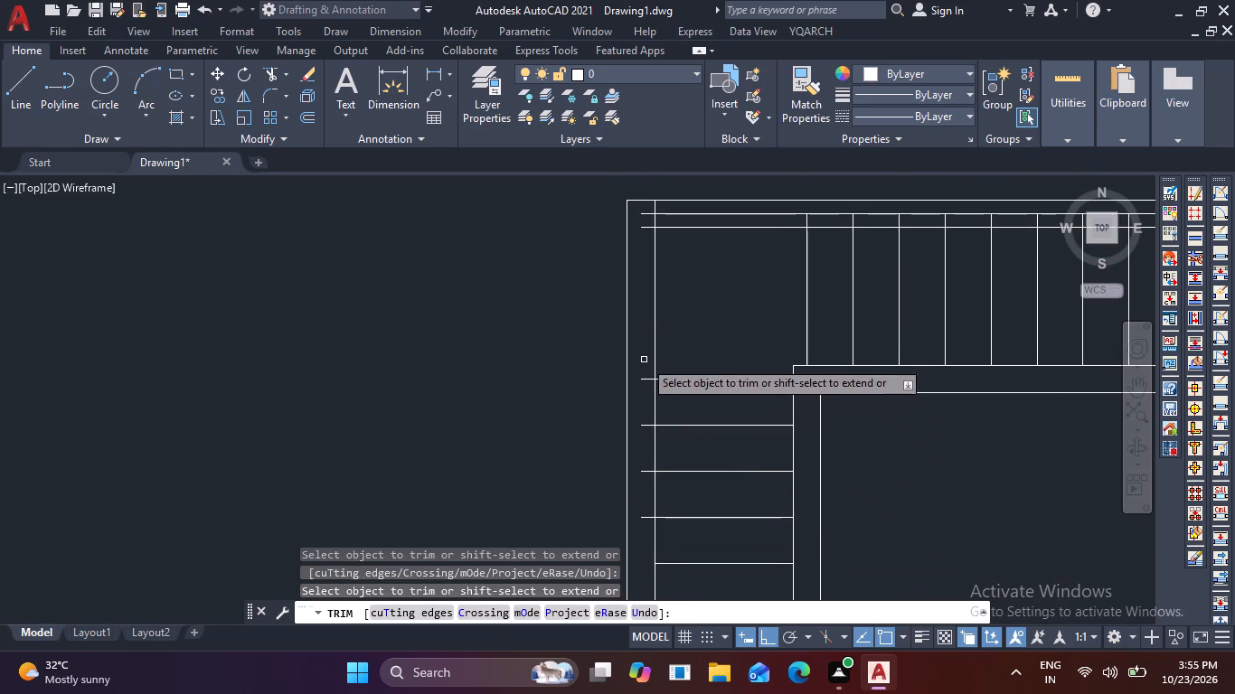
left_click(644, 355)
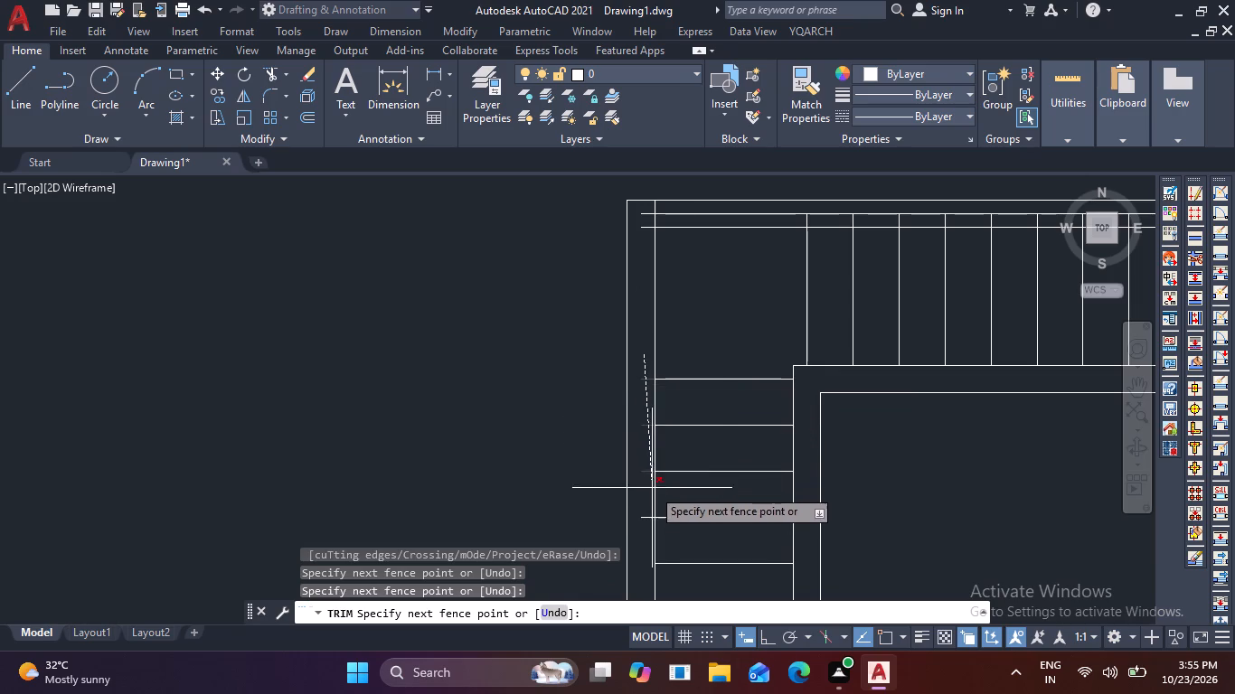
left_click(649, 529)
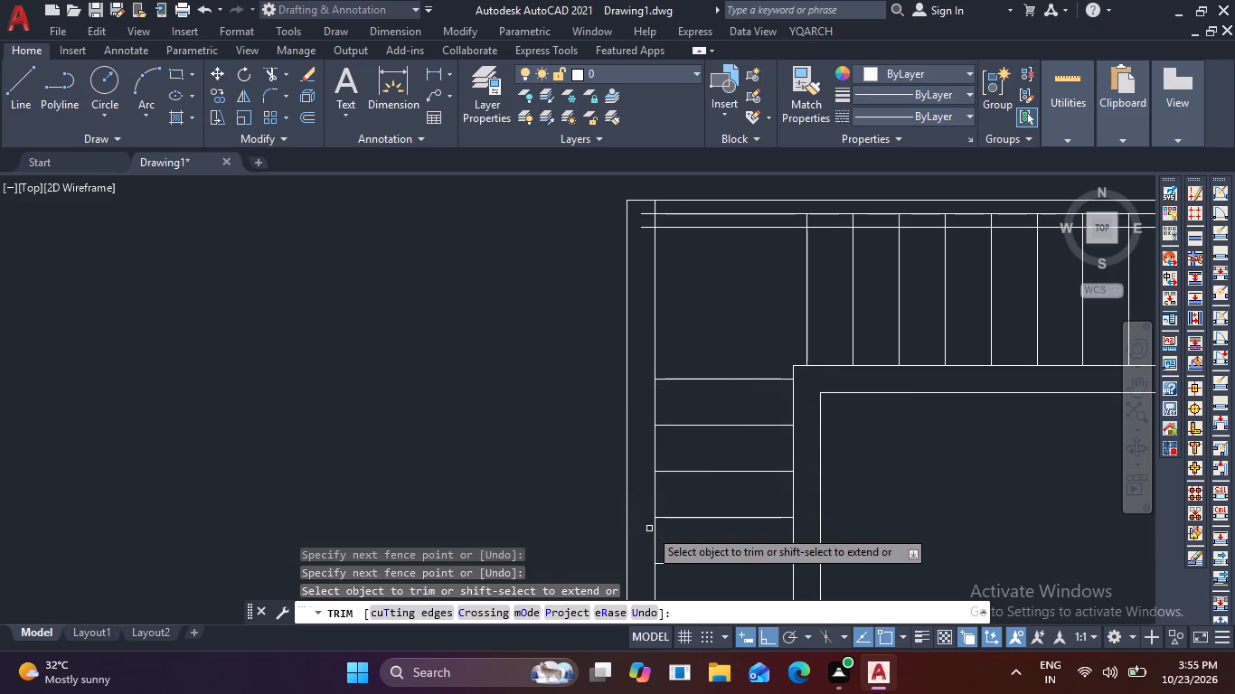
Trim the line pieces inside the offset bands at the stair's northwest corner, including the middle north edge line along the upper landing.
scroll(636, 211, "up", 2)
left_click(646, 206)
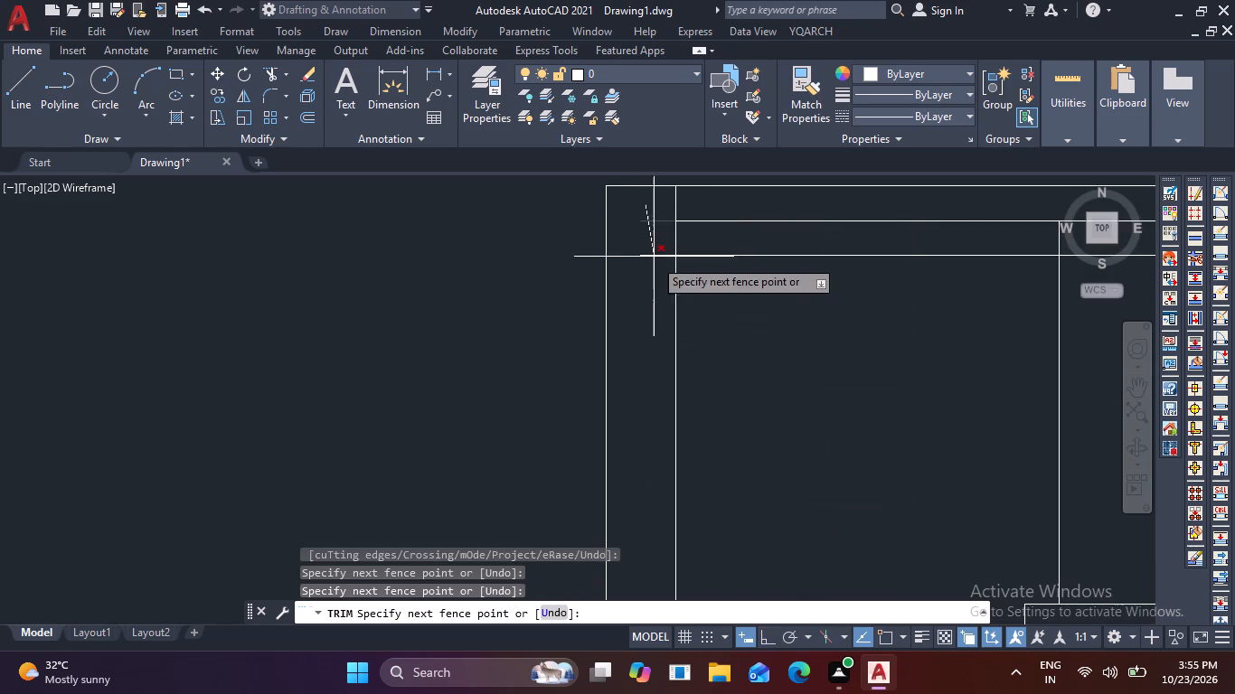
left_click(653, 269)
left_click(696, 239)
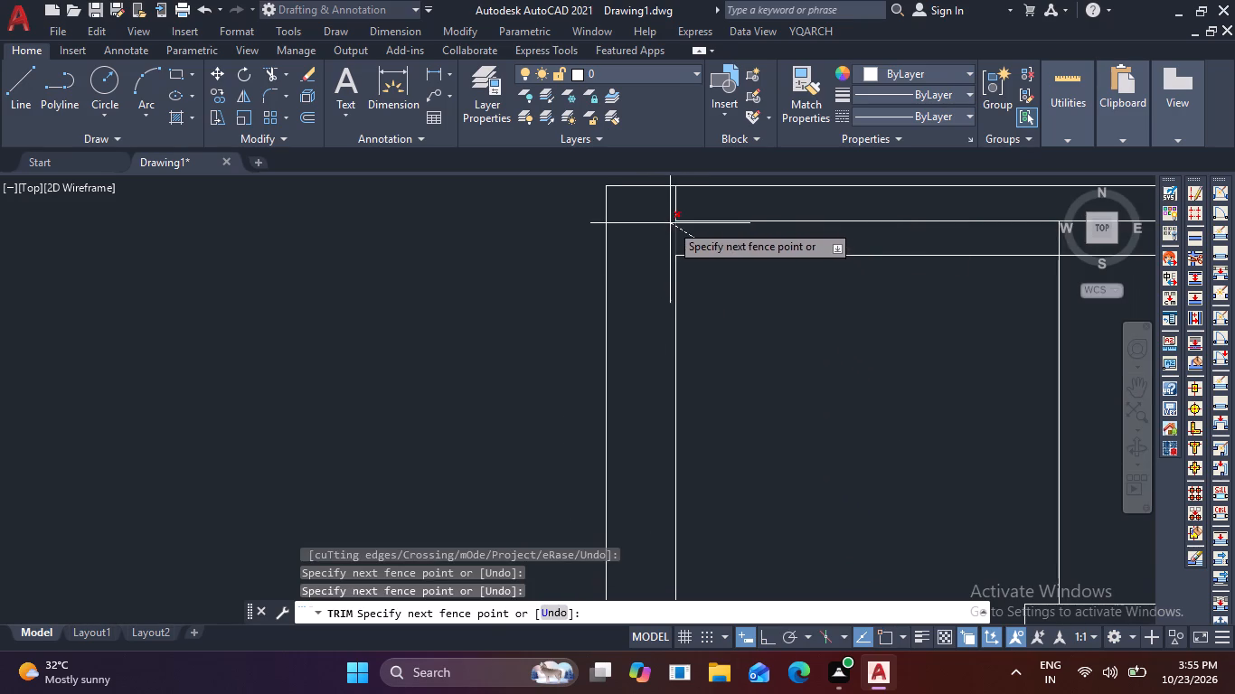
left_click(665, 220)
left_click(664, 211)
left_click(712, 222)
Trim the east flight's tread ends inside the north offset band.
scroll(712, 221, "down", 2)
middle_click_drag(784, 286, 428, 308)
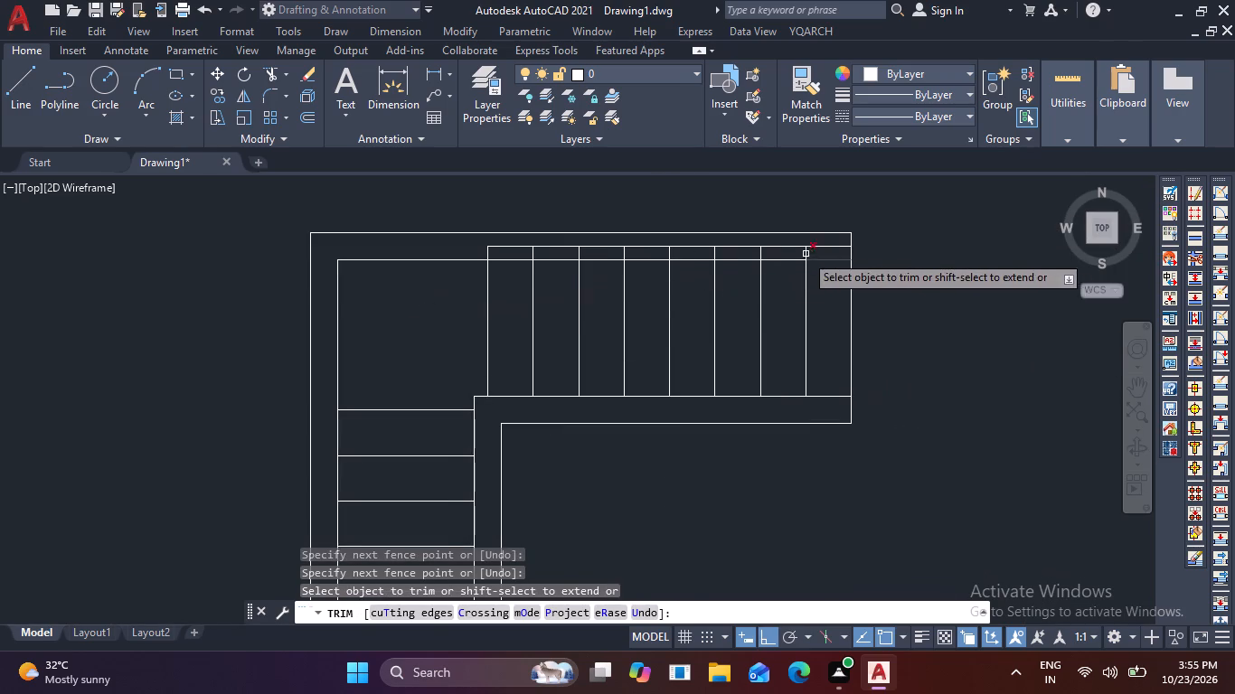
scroll(818, 257, "up", 1)
left_click(814, 250)
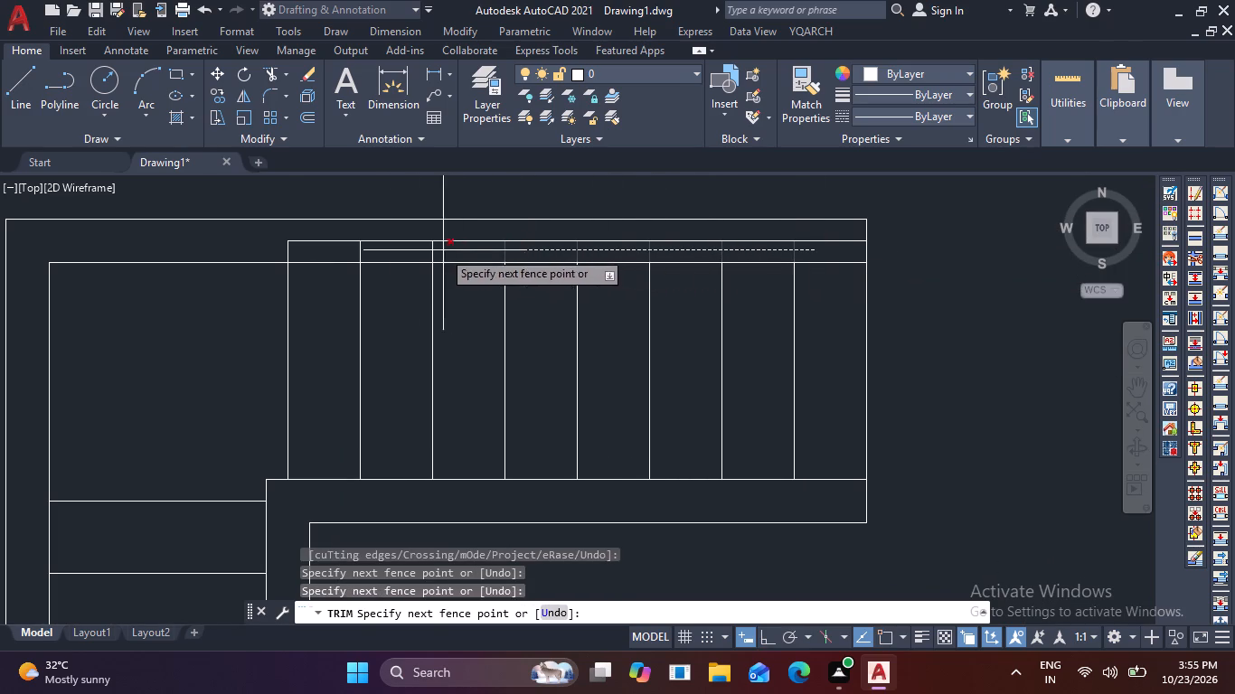
left_click(264, 248)
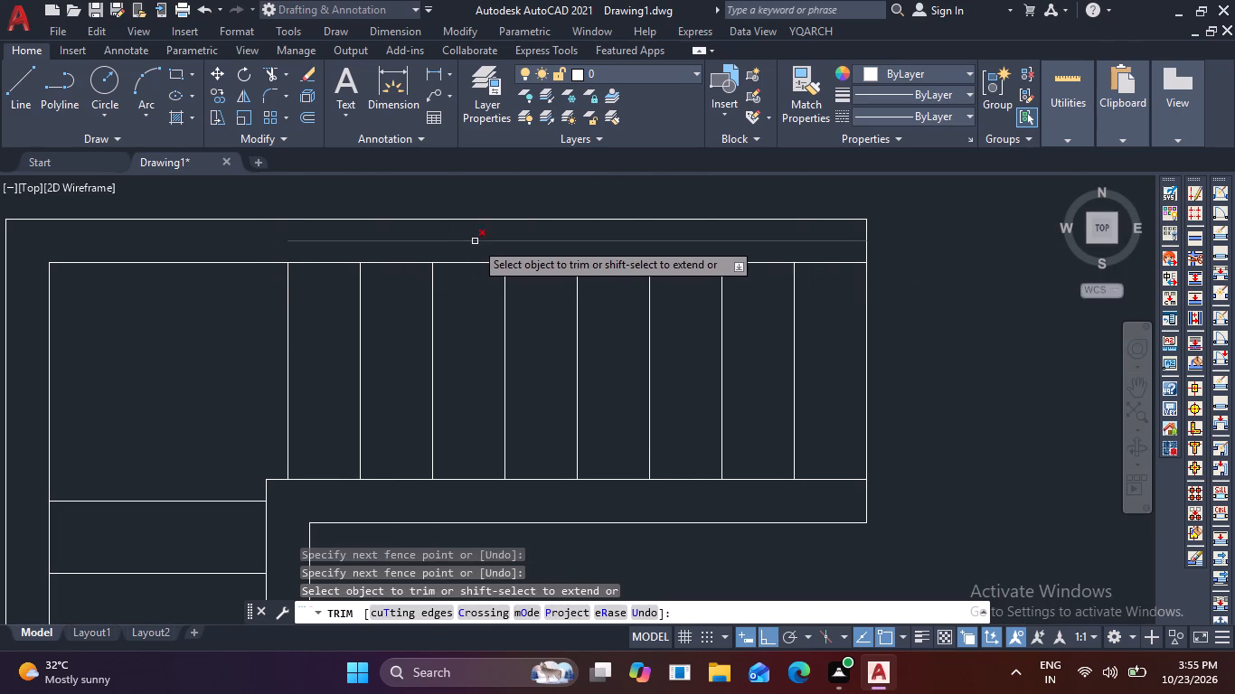
Trim away the remaining middle north edge line inside the band along the east flight.
left_click(476, 241)
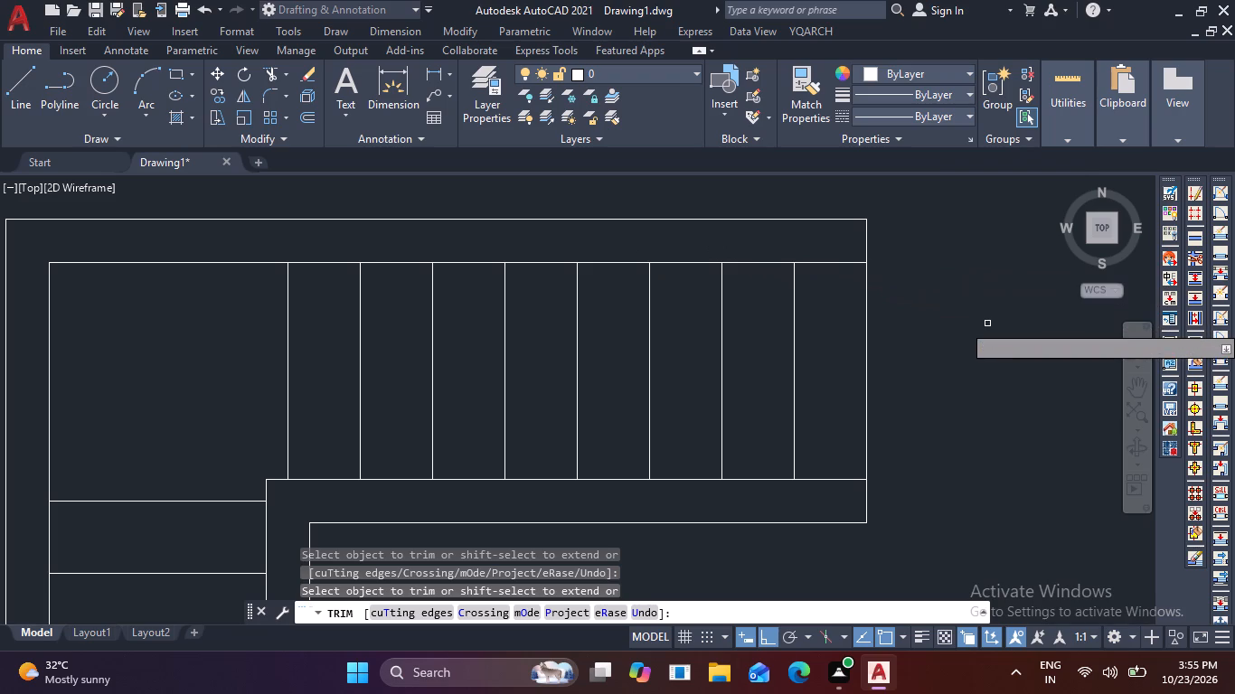
key("Escape")
key("Escape")
Hatch the stair's outer and inner edge bands with the AR-CONC pattern at scale 1.
type("H")
key("space")
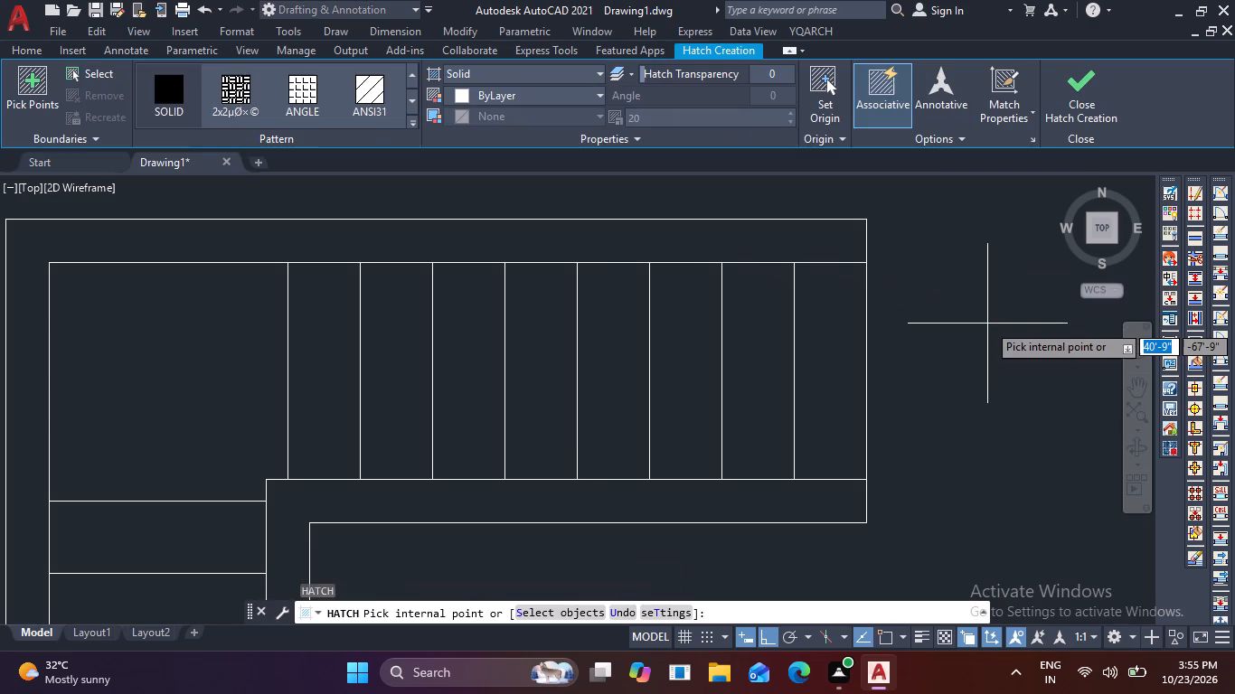
scroll(987, 324, "down", 2)
scroll(976, 404, "down", 1)
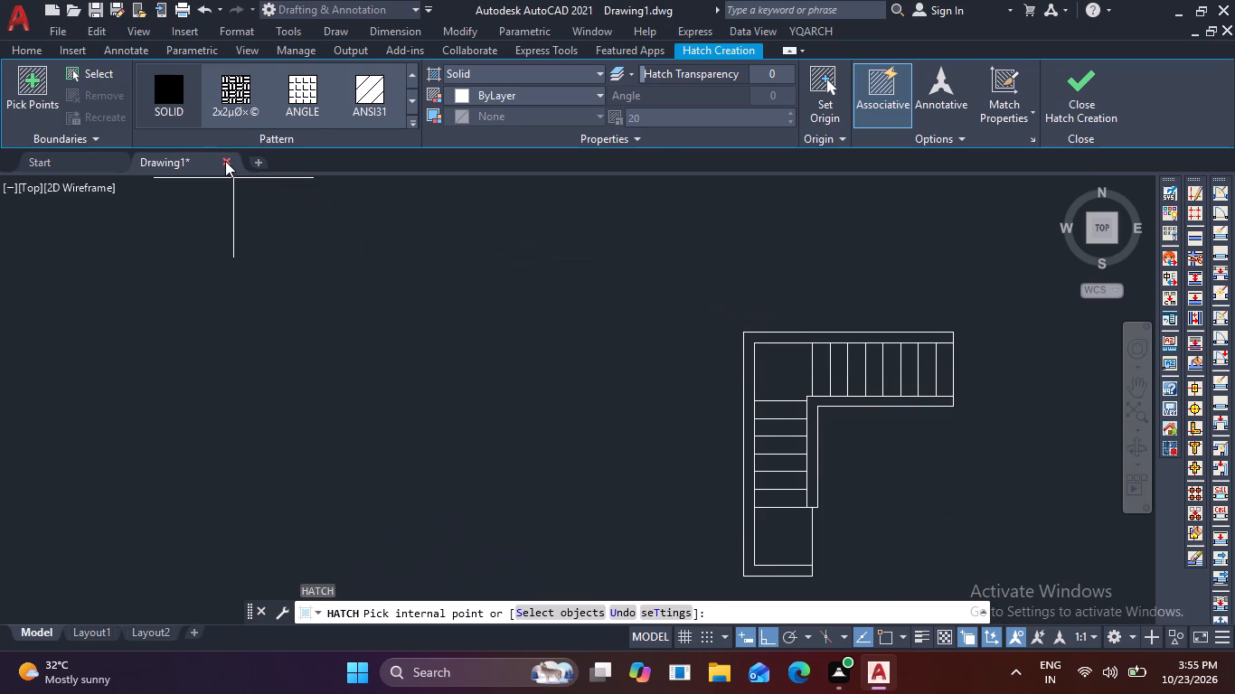
left_click(414, 122)
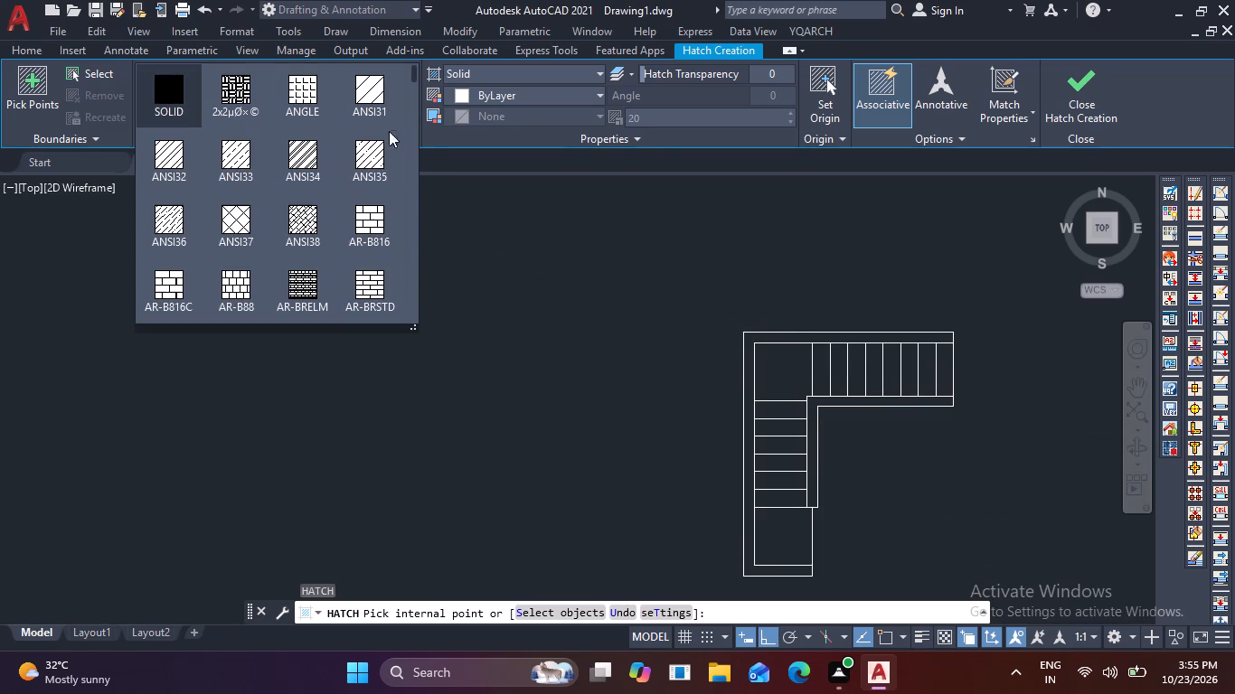
scroll(302, 188, "down", 3)
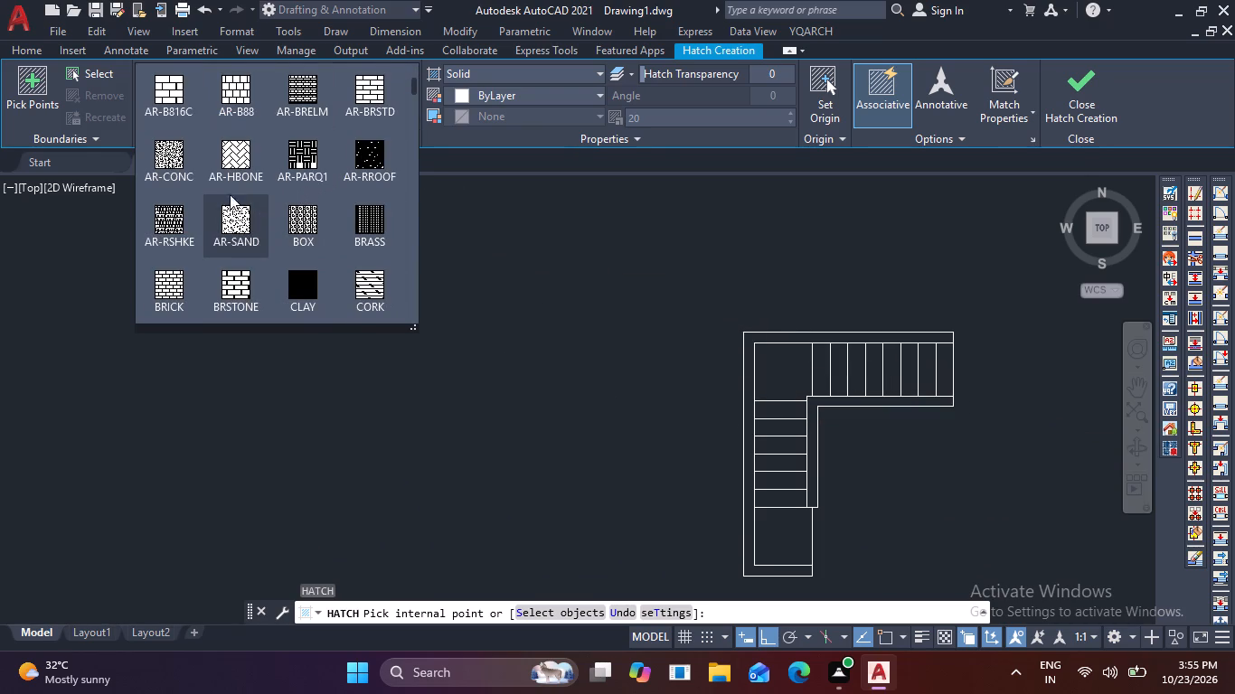
left_click(184, 155)
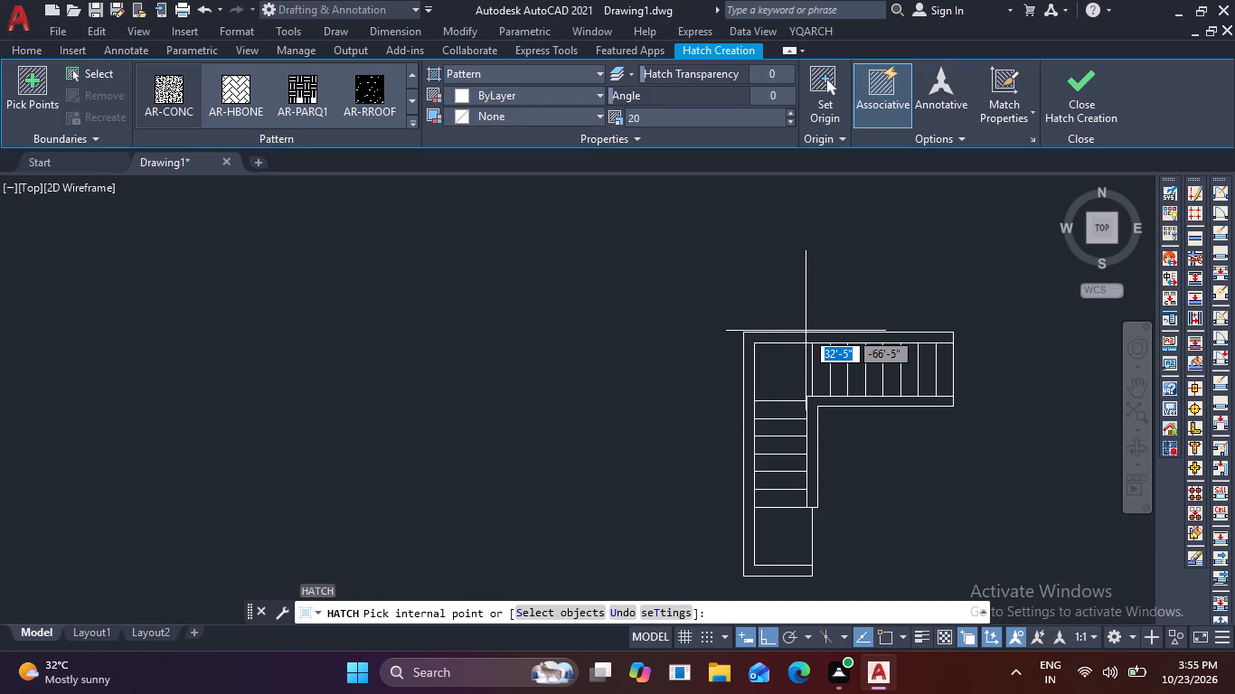
left_click(808, 339)
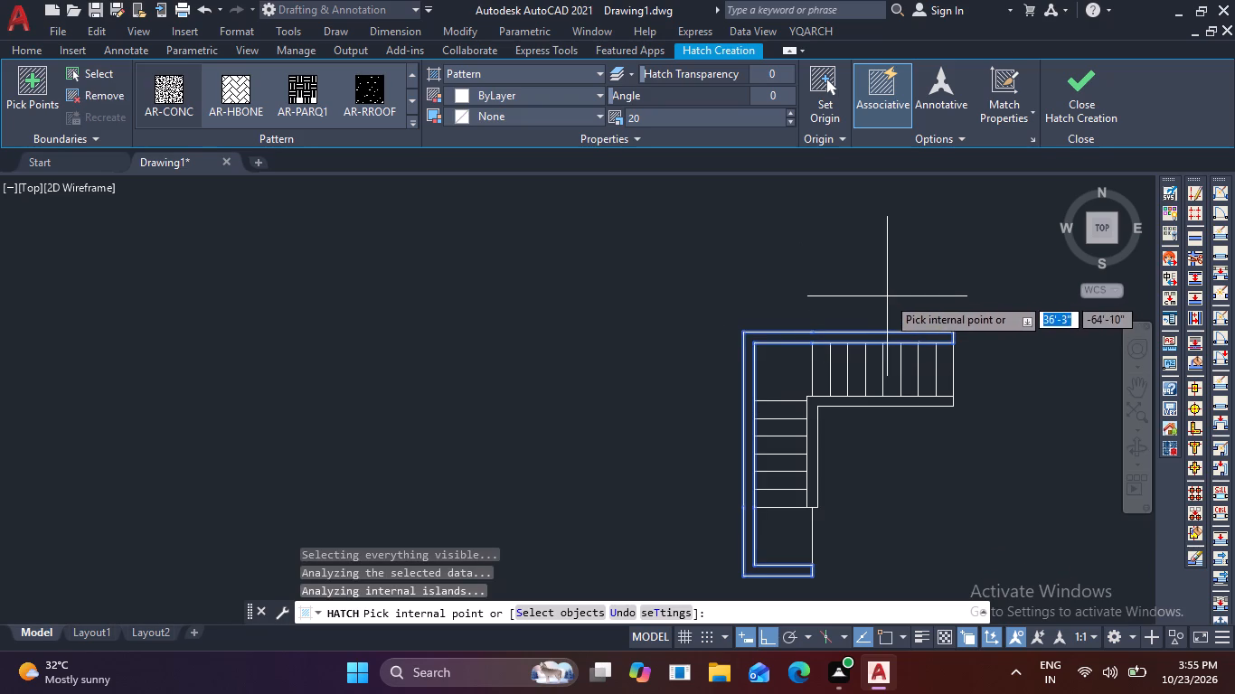
left_click(690, 116)
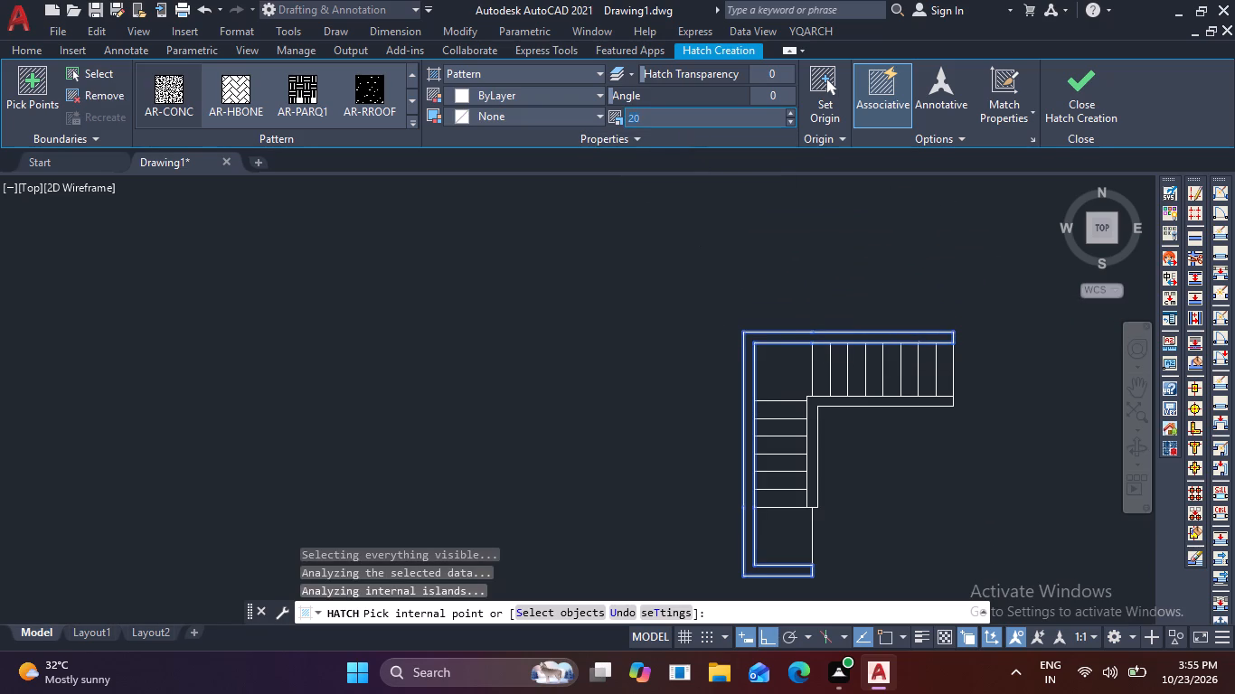
key("1")
key("Return")
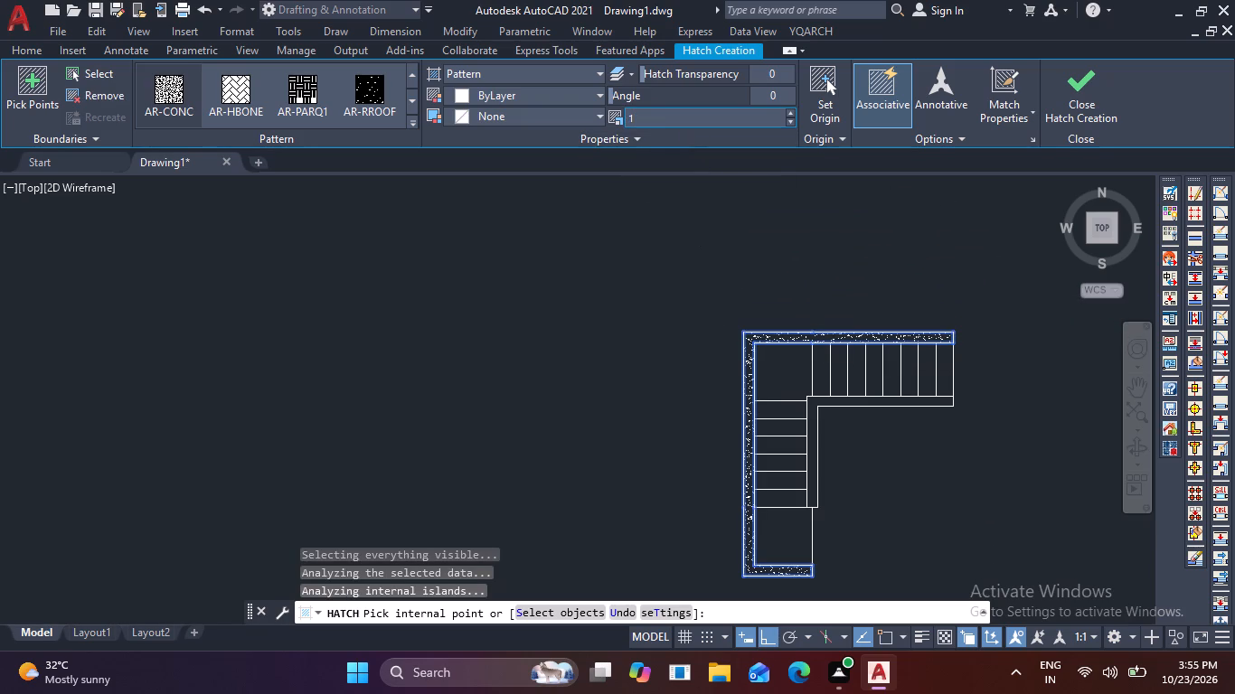
left_click(822, 404)
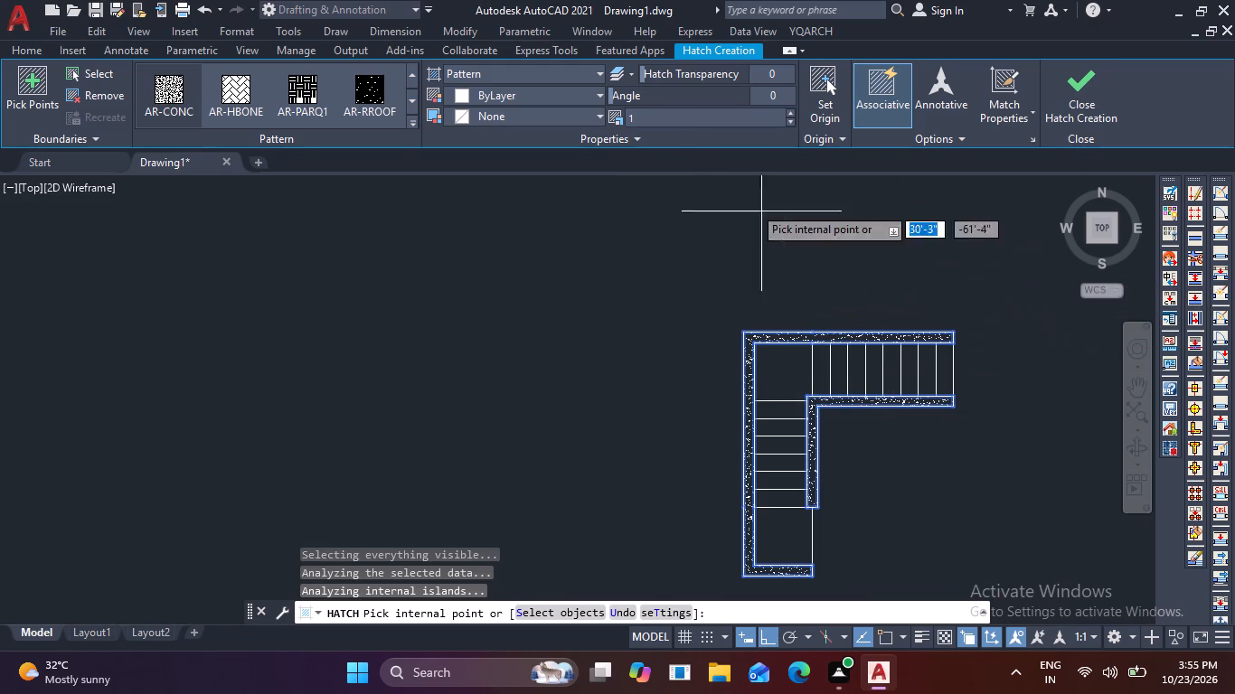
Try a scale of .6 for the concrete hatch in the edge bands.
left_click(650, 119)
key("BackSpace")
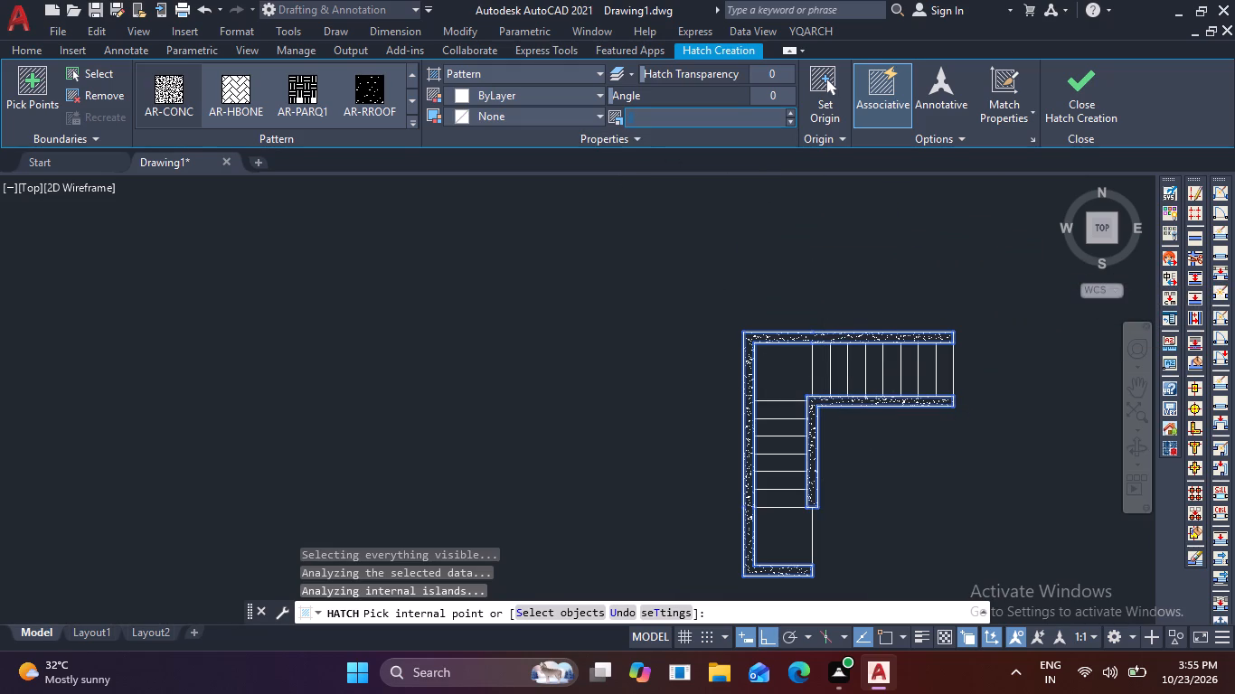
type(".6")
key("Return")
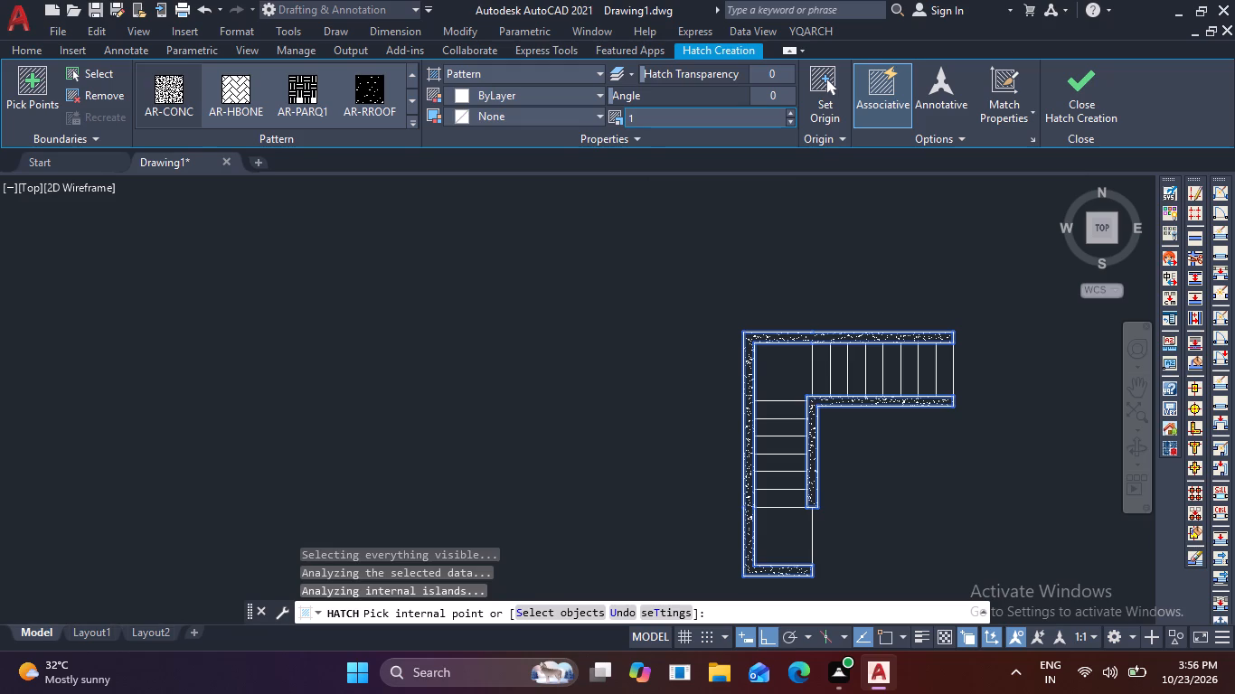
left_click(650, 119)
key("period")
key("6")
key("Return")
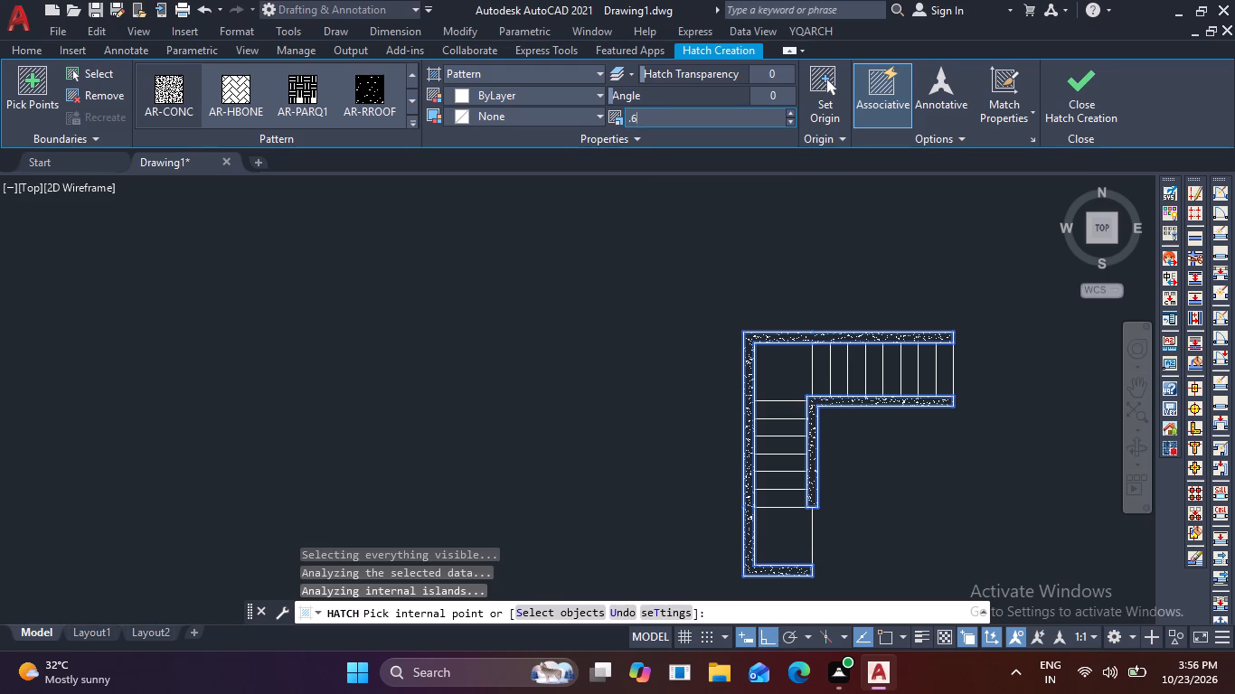
Set the edge bands' AR-CONC hatch scale to .2 and finish the hatch.
left_click(650, 119)
key("period")
key("2")
key("Return")
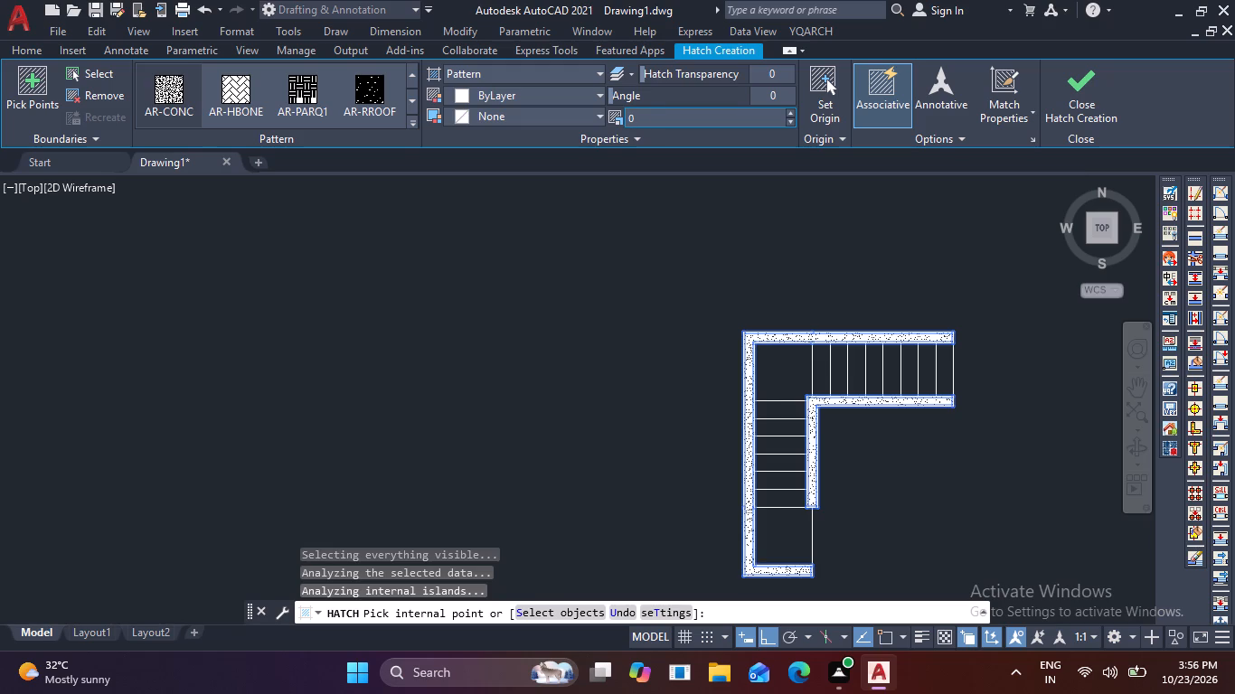
left_click(1106, 102)
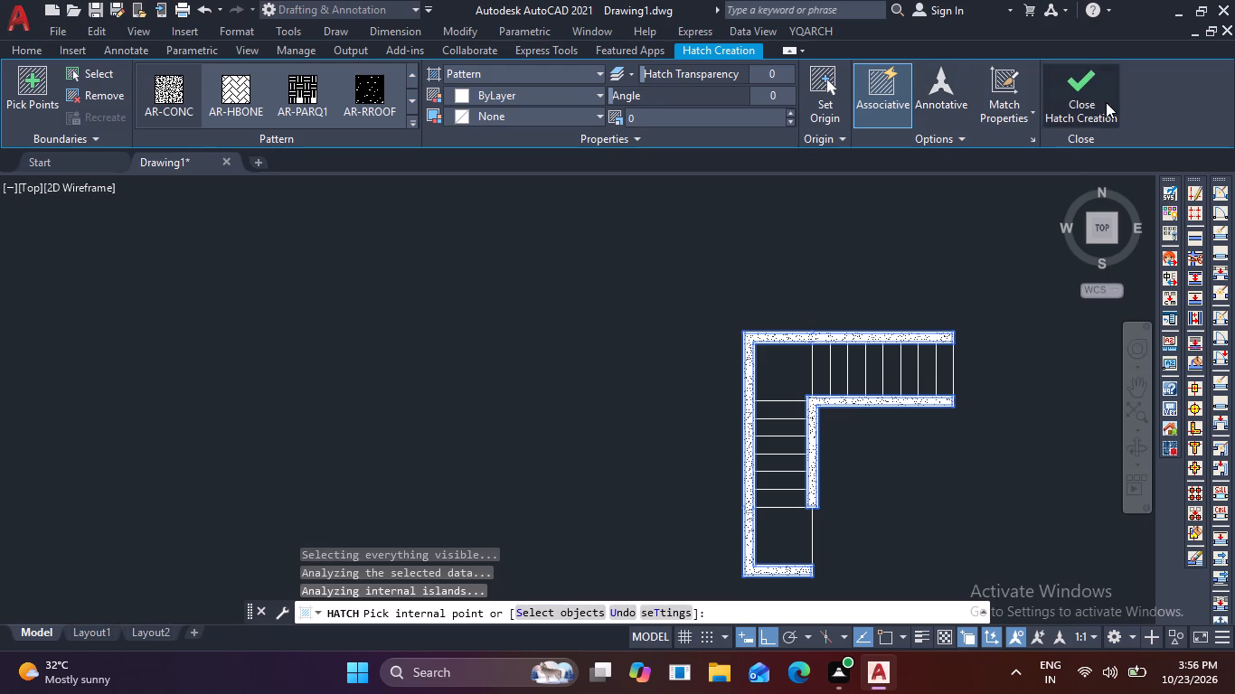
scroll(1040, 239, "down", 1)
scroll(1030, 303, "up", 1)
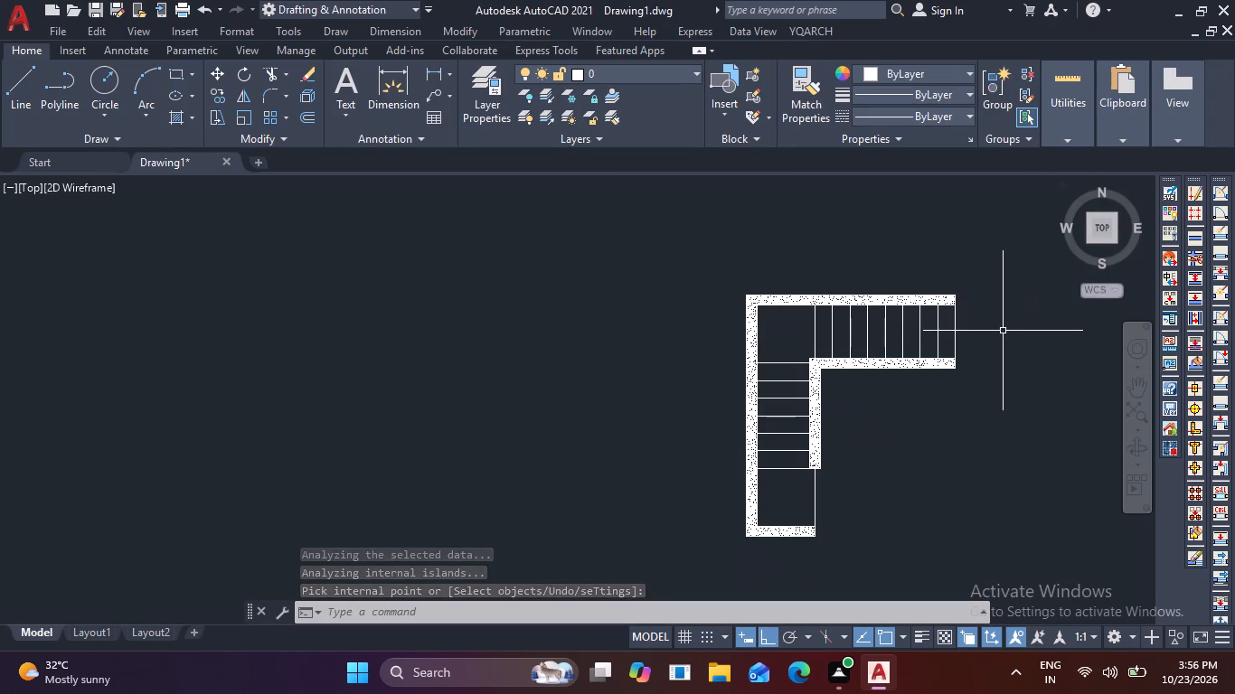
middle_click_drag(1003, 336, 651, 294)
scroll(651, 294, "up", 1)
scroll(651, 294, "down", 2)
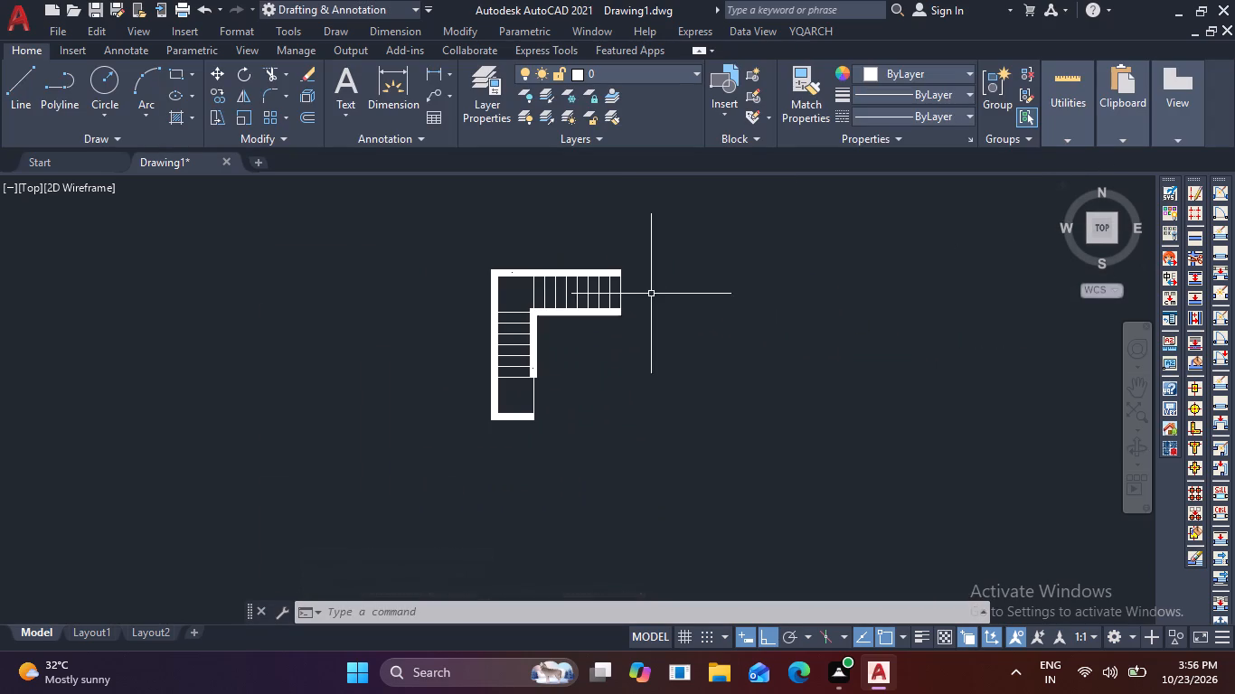
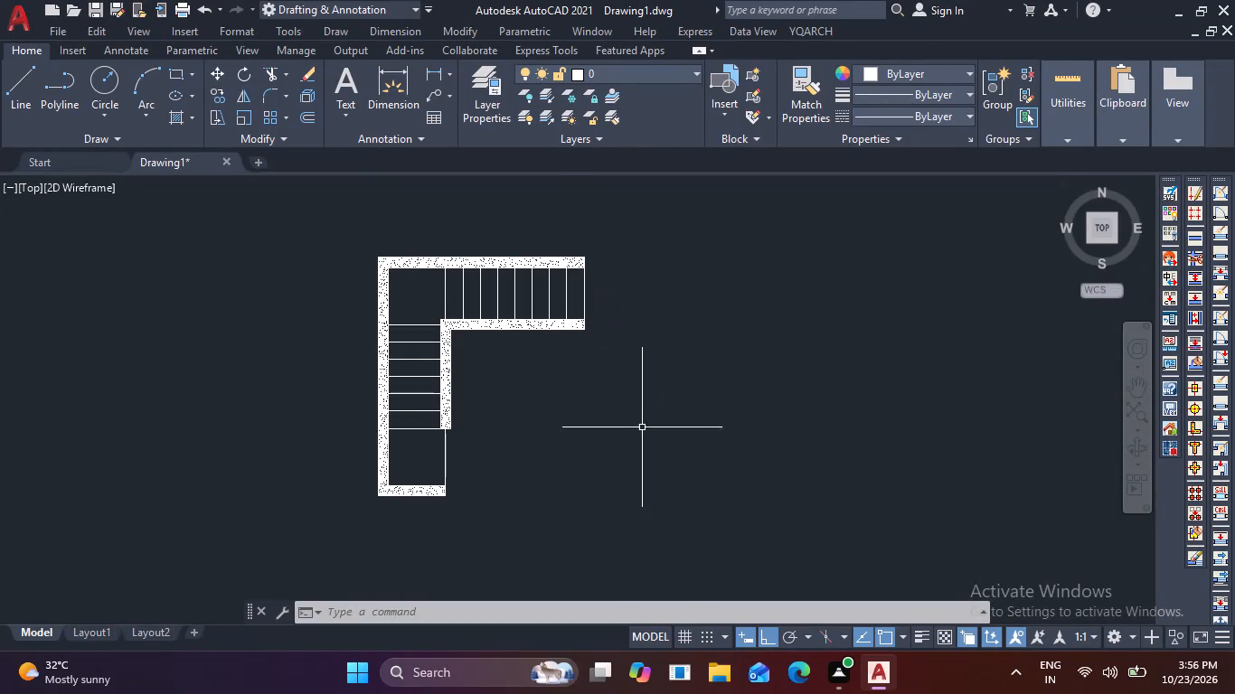
Draw a stepped stair profile east of the hatched stair: 1' base line, 6" riser, 10" tread and a second 6" riser.
scroll(637, 433, "up", 1)
scroll(636, 433, "down", 1)
middle_click_drag(636, 433, 390, 442)
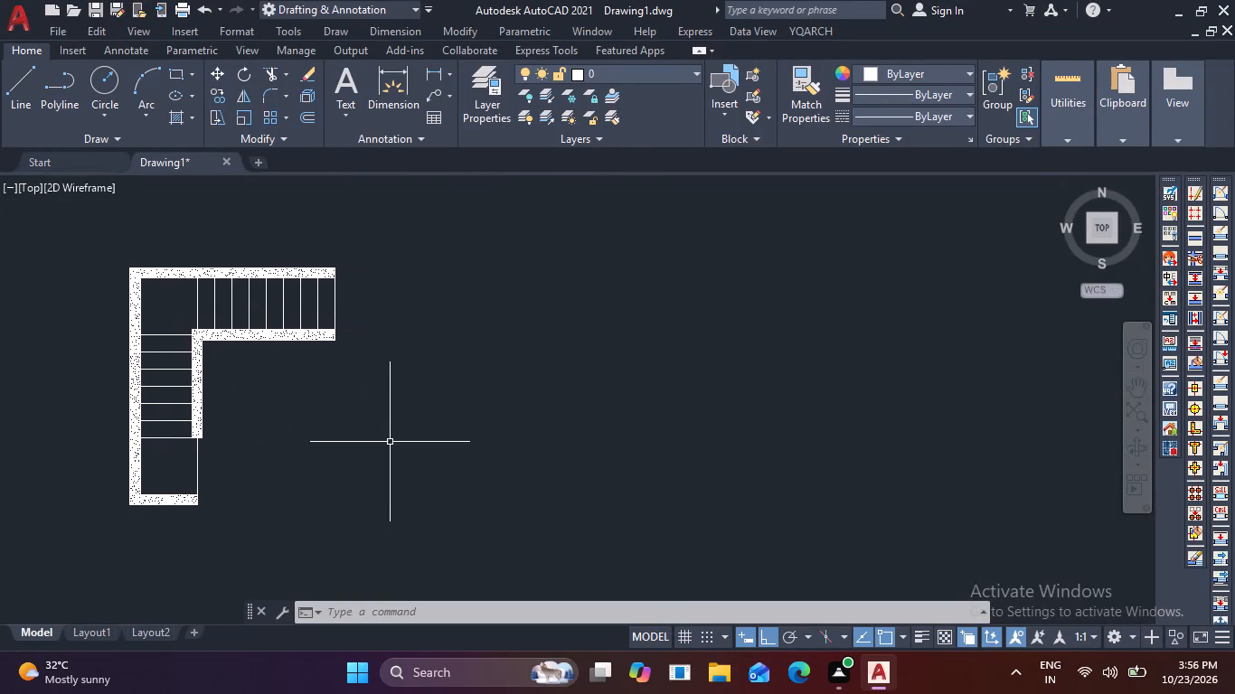
key("Escape")
key("Escape")
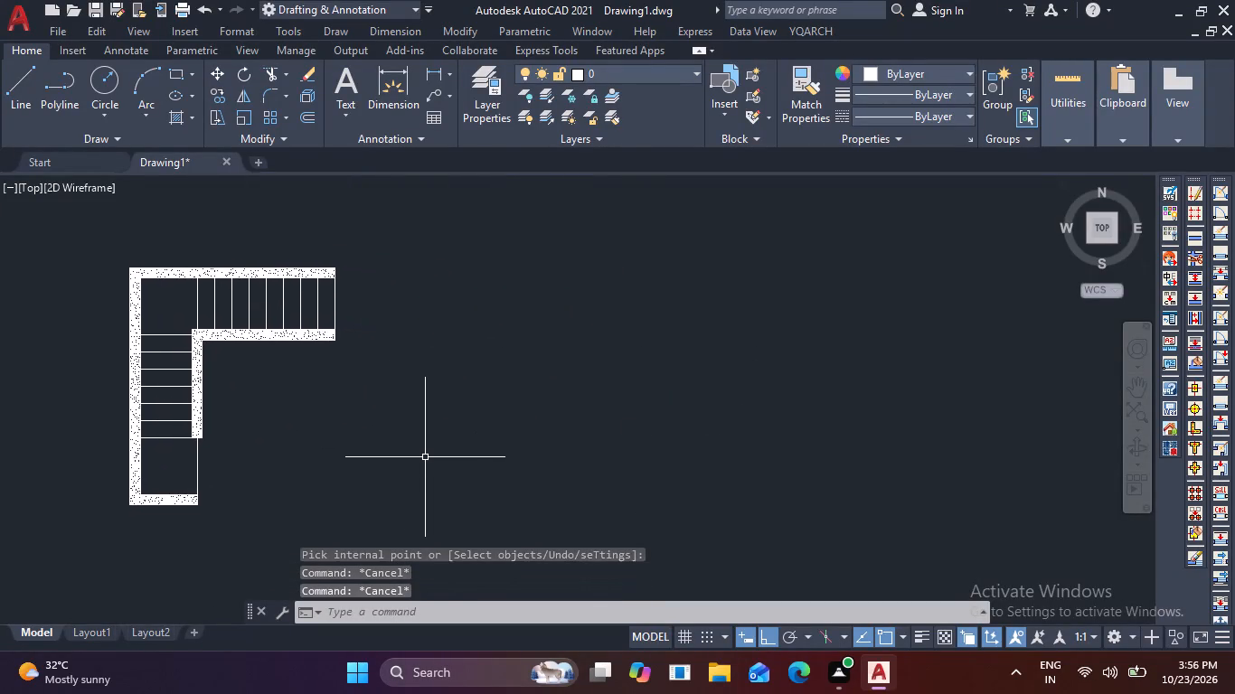
type("L")
key("space")
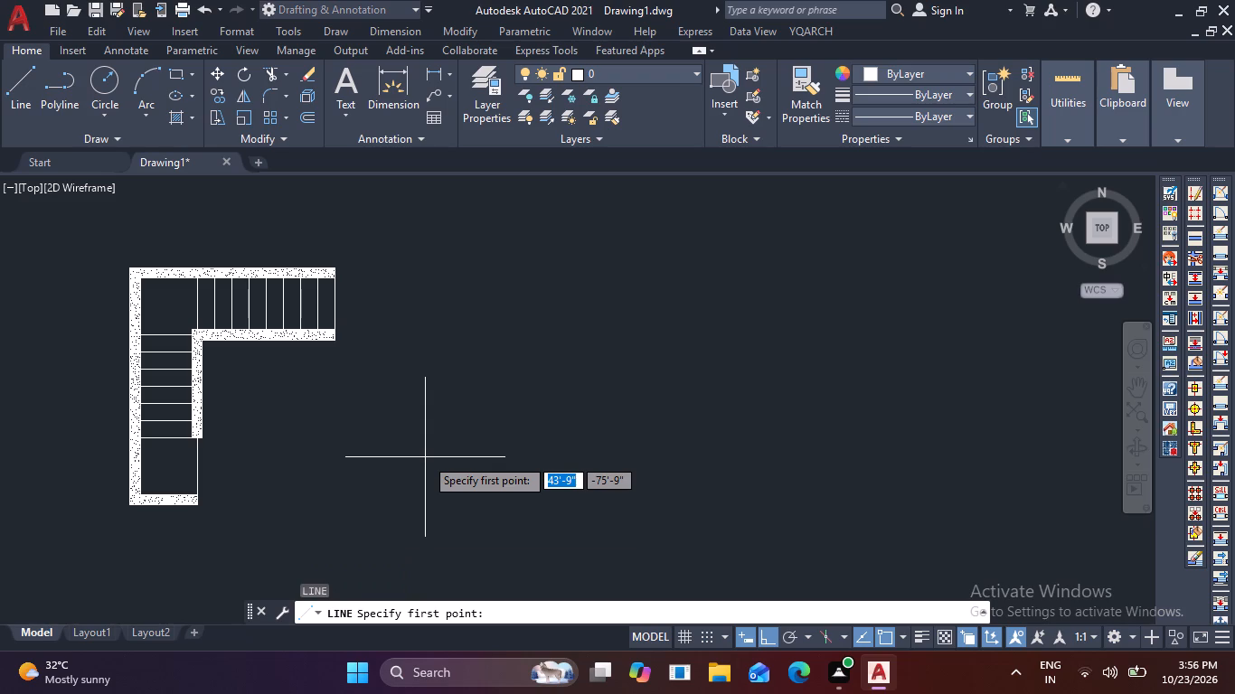
scroll(425, 457, "up", 1)
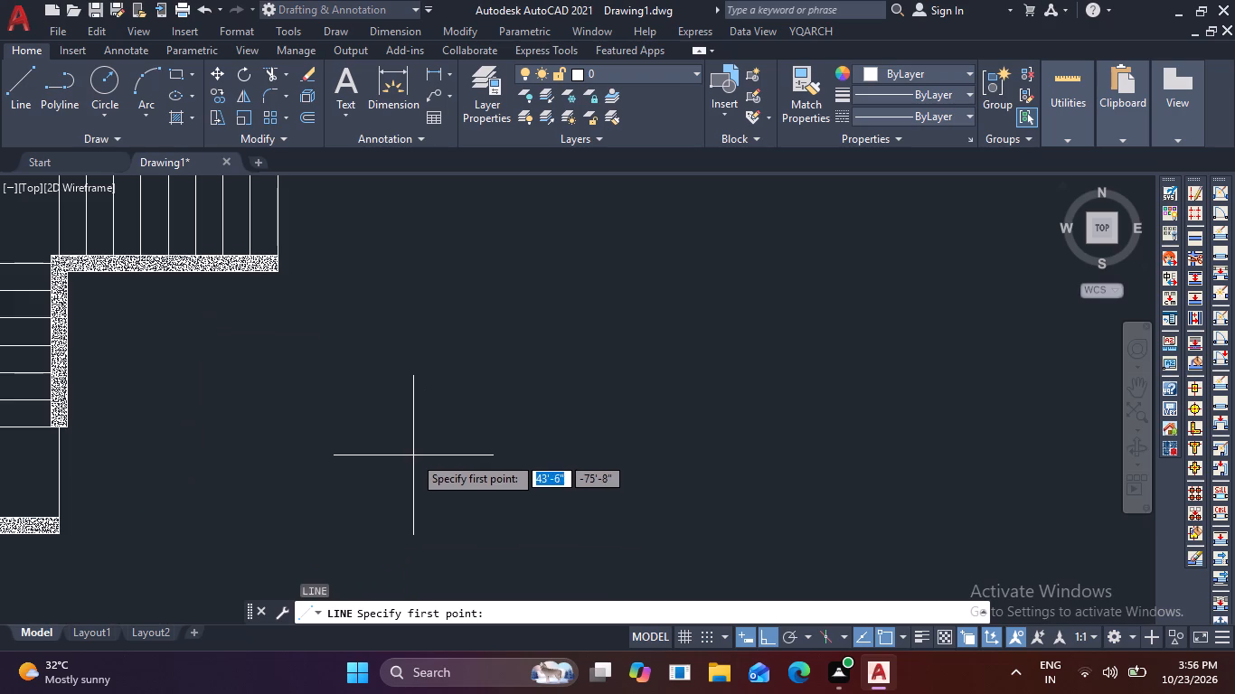
left_click(413, 455)
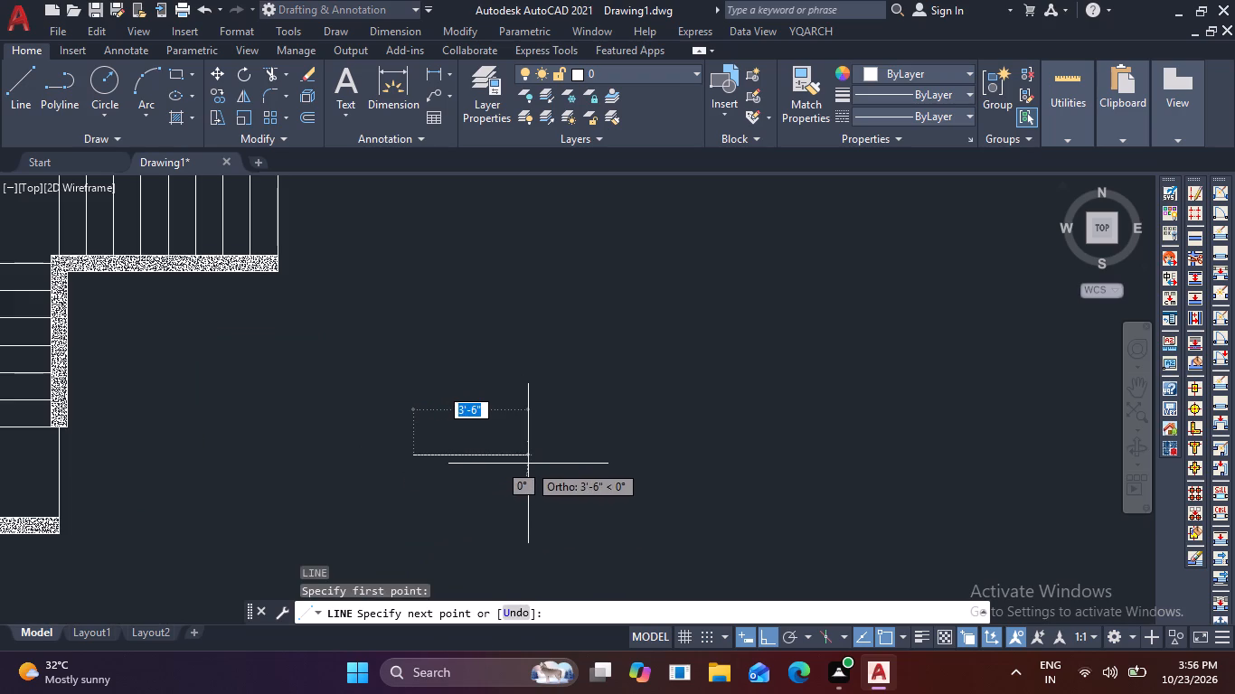
type("1'")
key("Return")
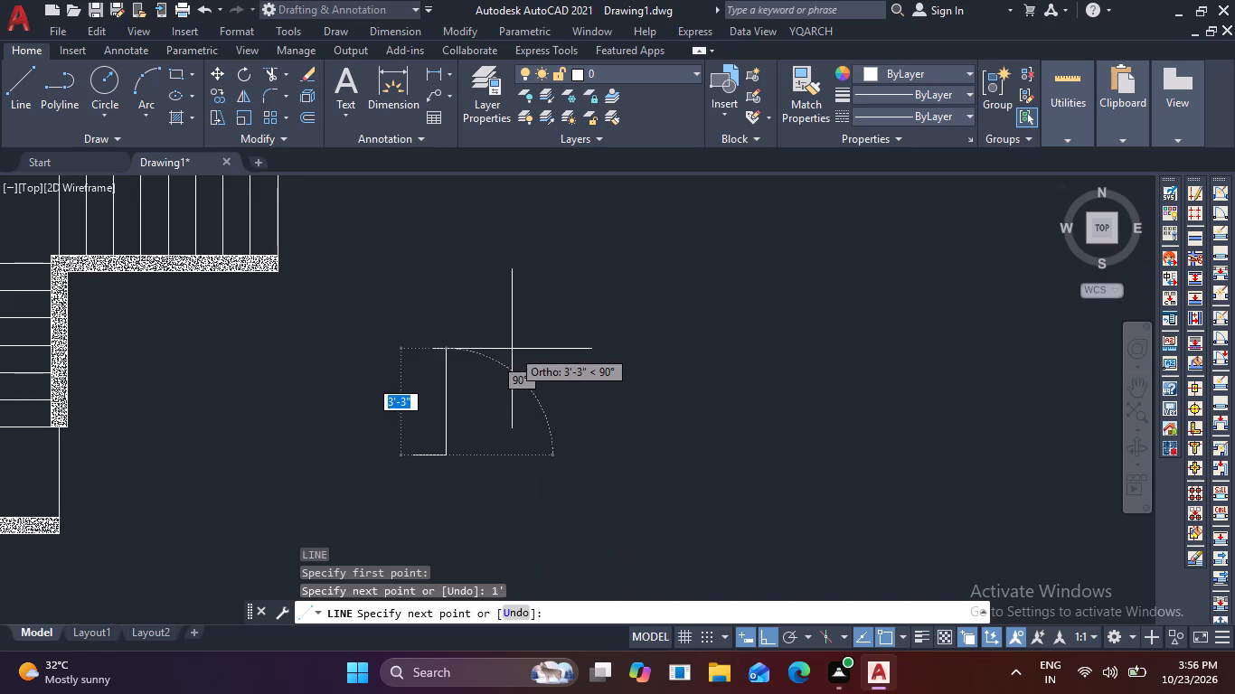
type("6")
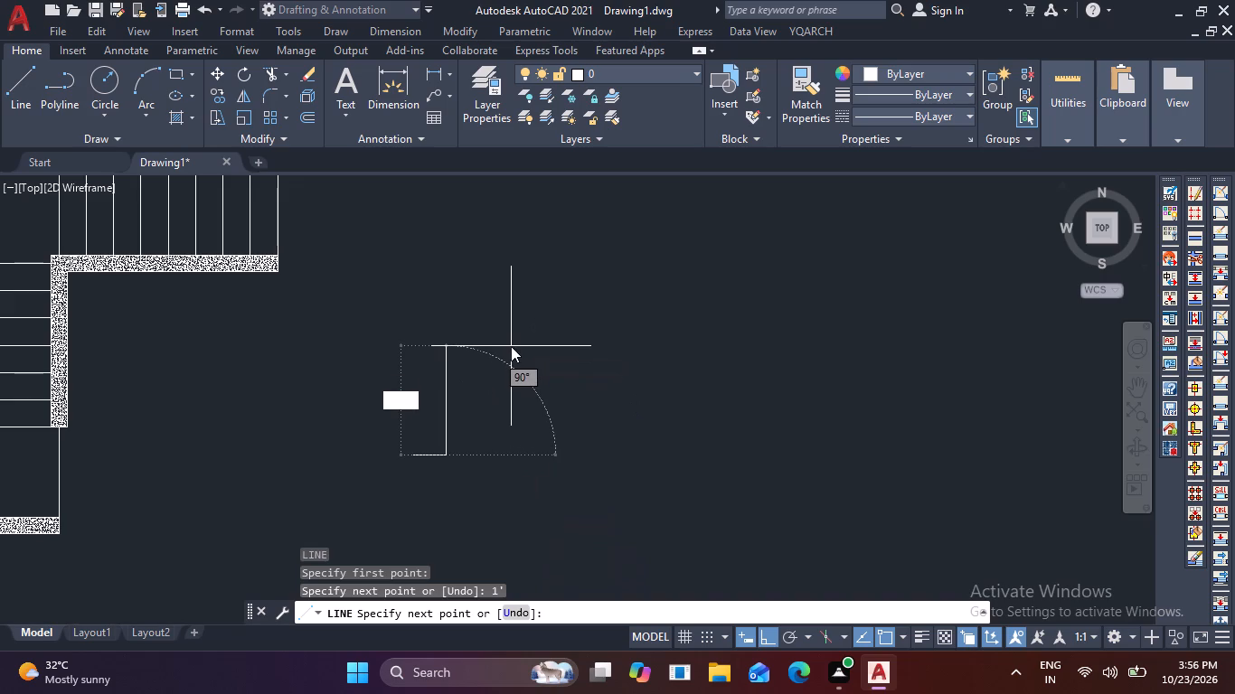
key("space")
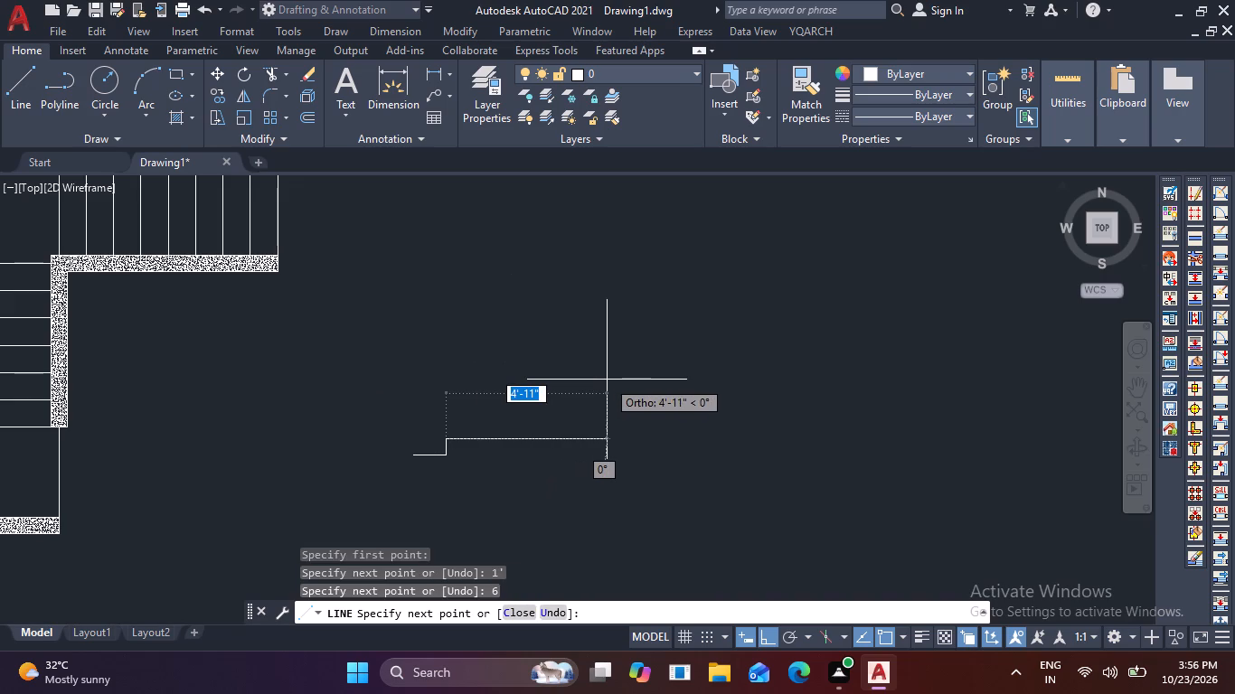
key("1")
key("0")
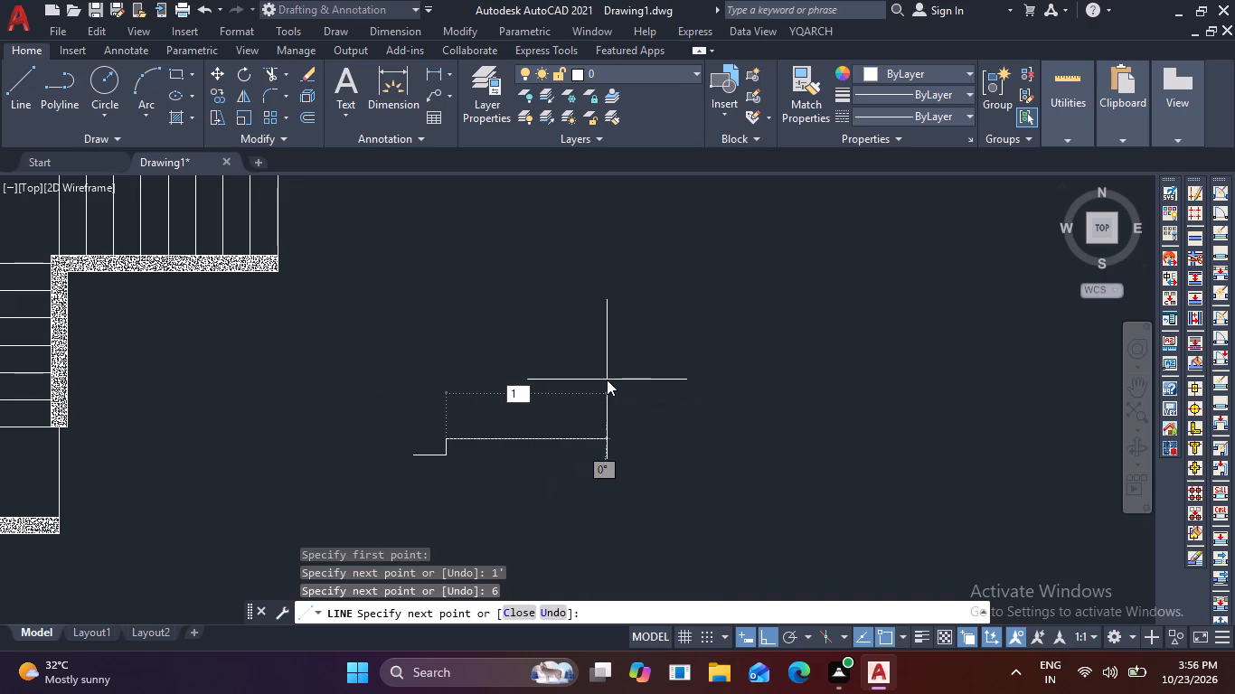
key("space")
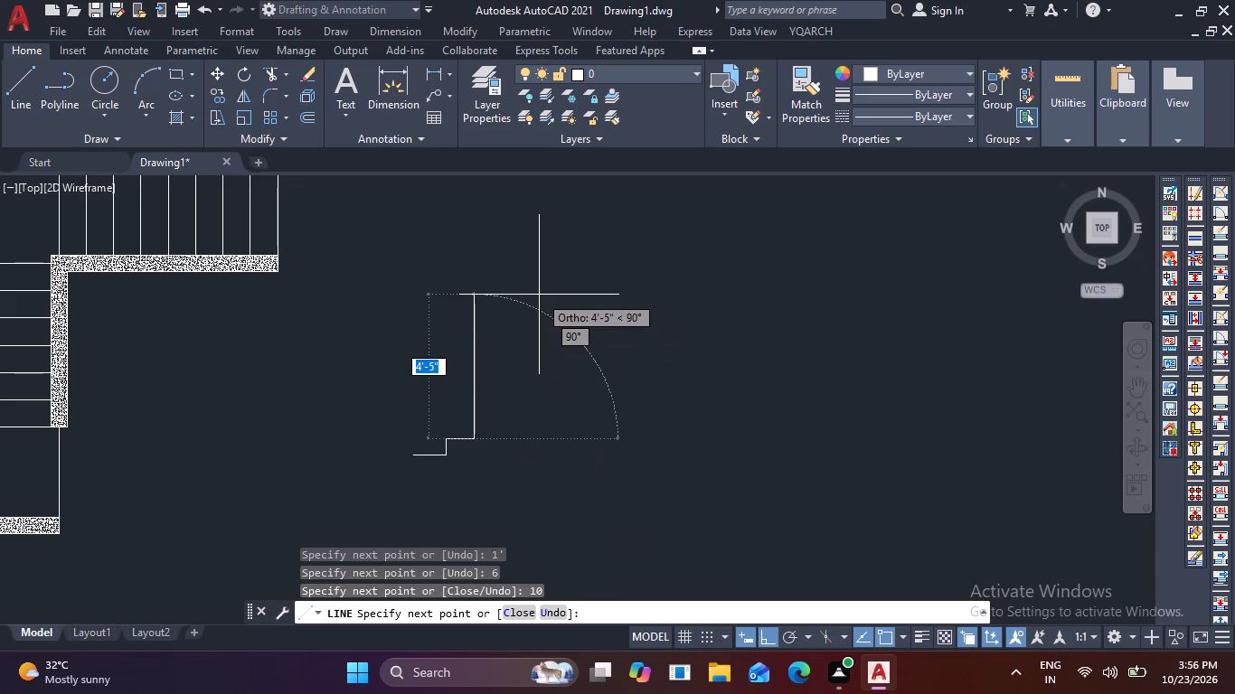
type("6")
key("space")
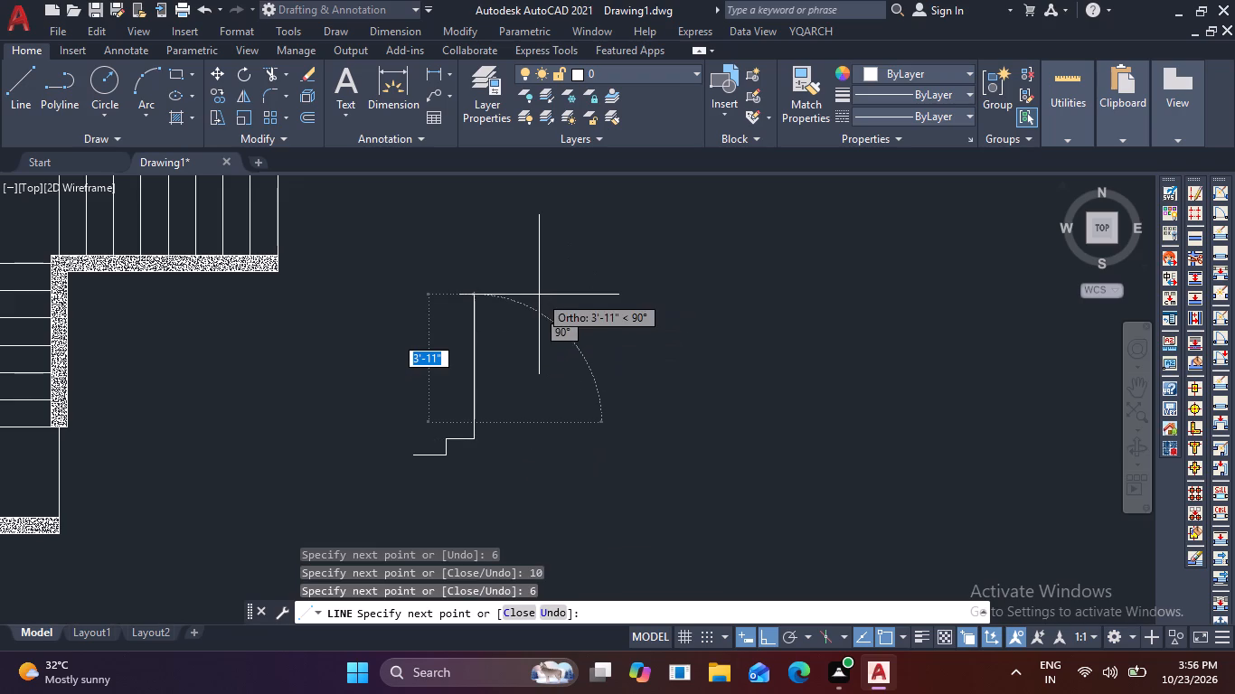
key("Escape")
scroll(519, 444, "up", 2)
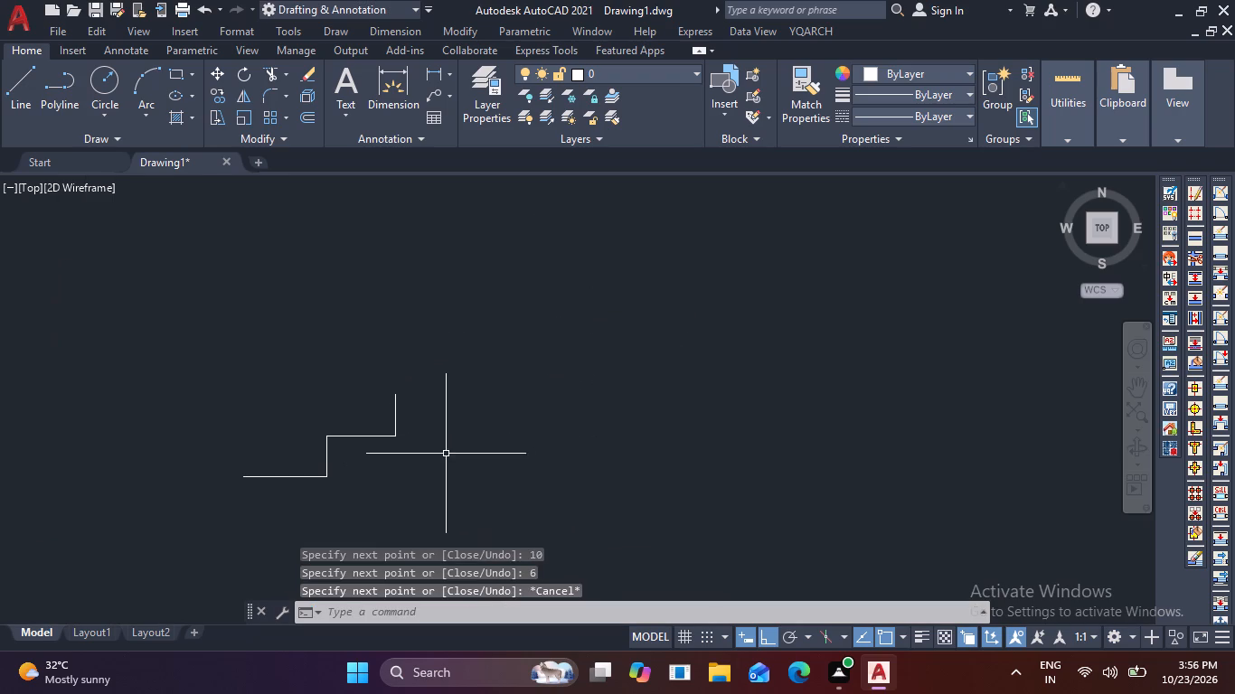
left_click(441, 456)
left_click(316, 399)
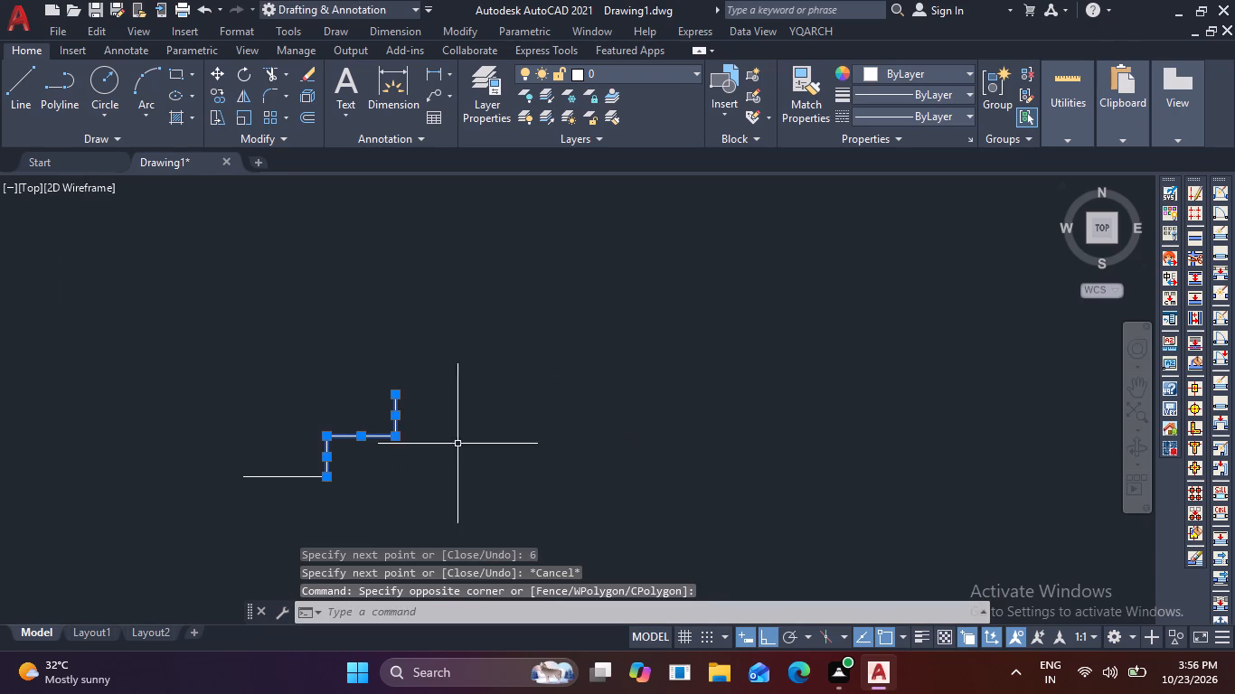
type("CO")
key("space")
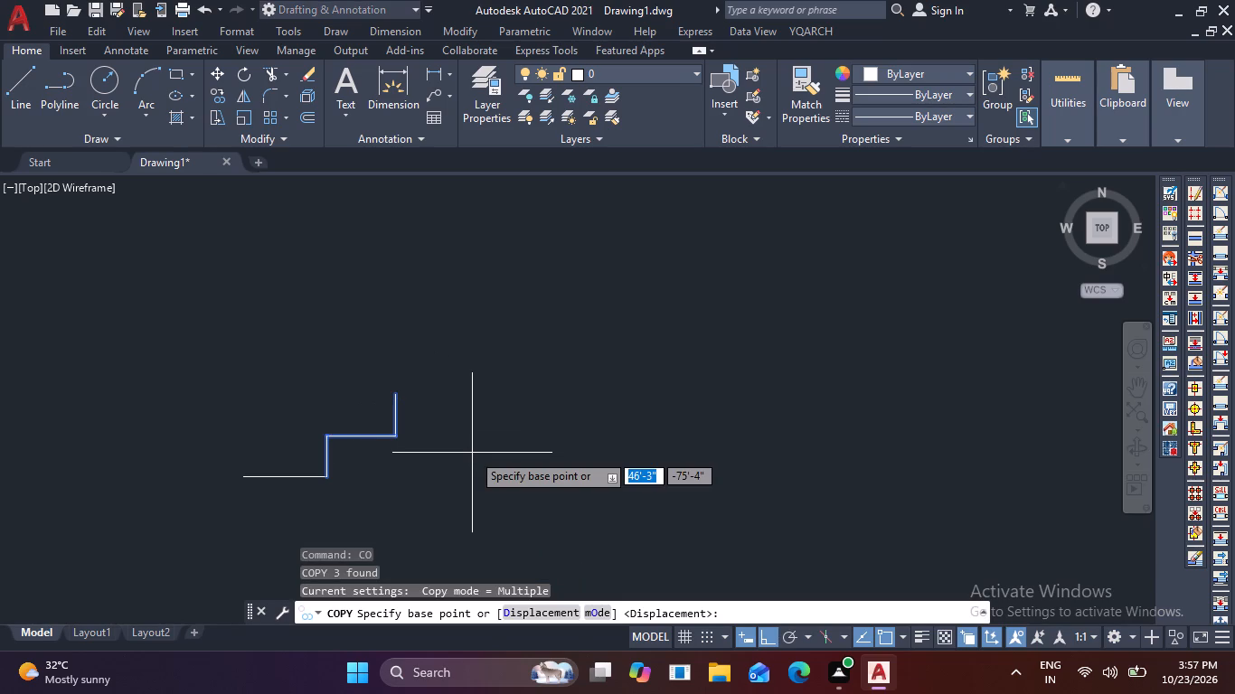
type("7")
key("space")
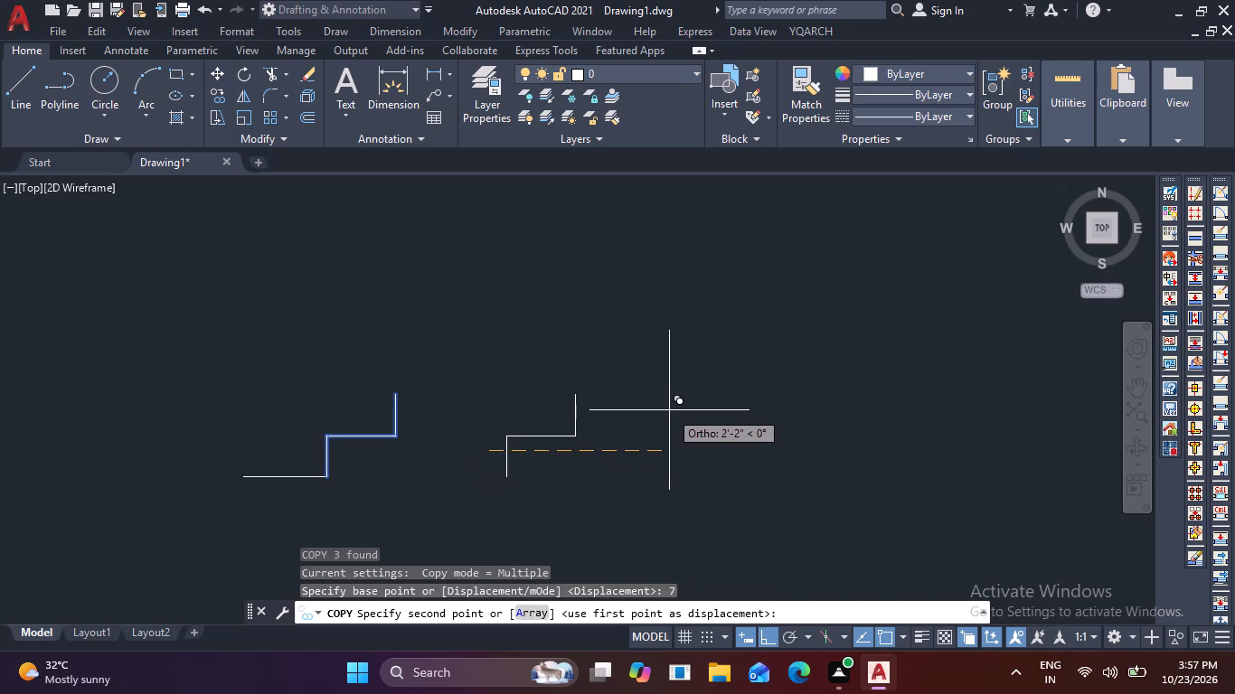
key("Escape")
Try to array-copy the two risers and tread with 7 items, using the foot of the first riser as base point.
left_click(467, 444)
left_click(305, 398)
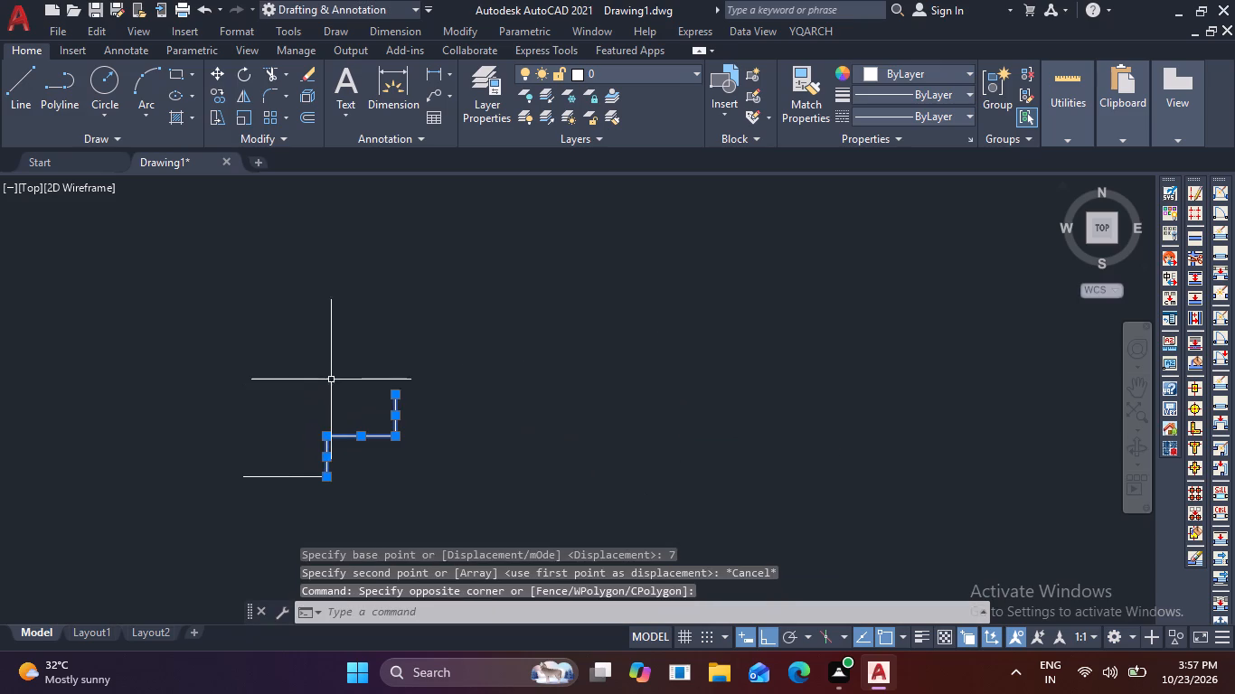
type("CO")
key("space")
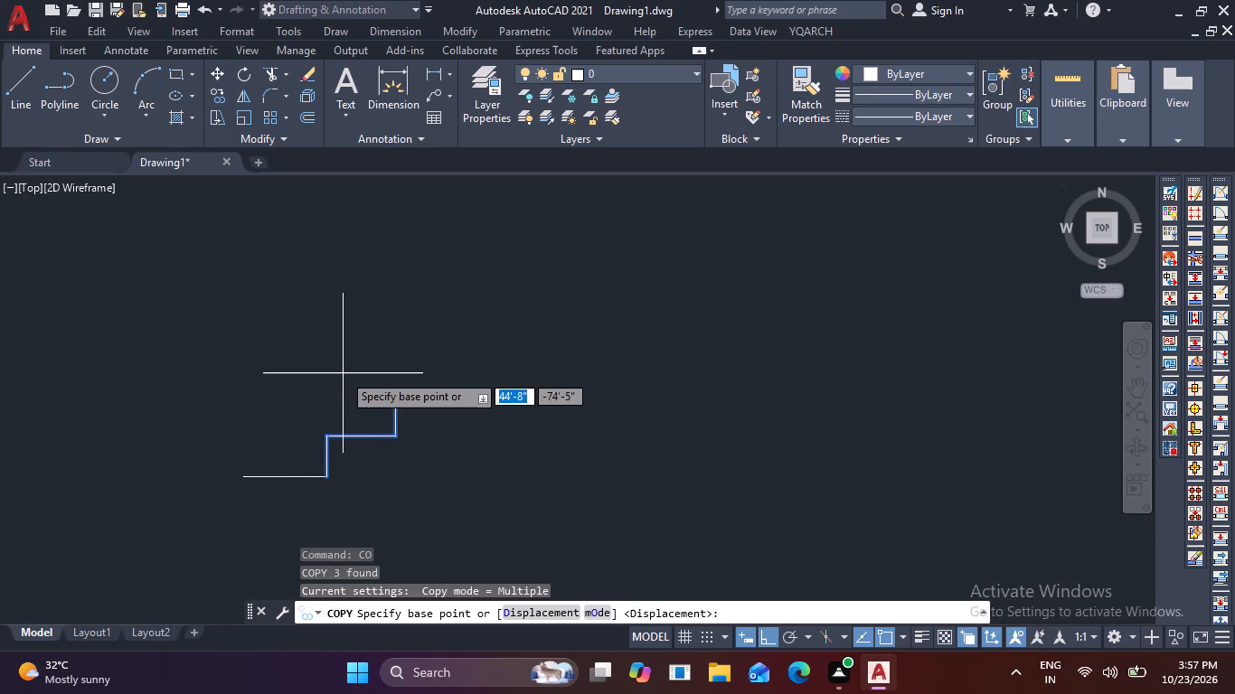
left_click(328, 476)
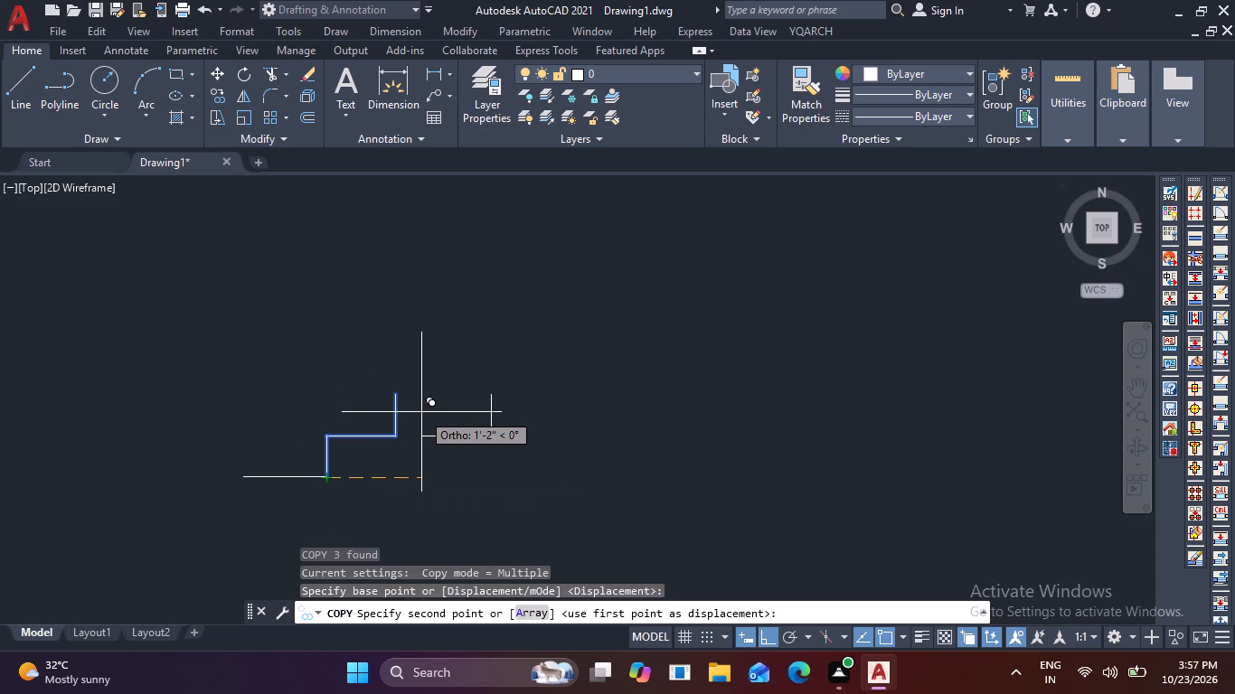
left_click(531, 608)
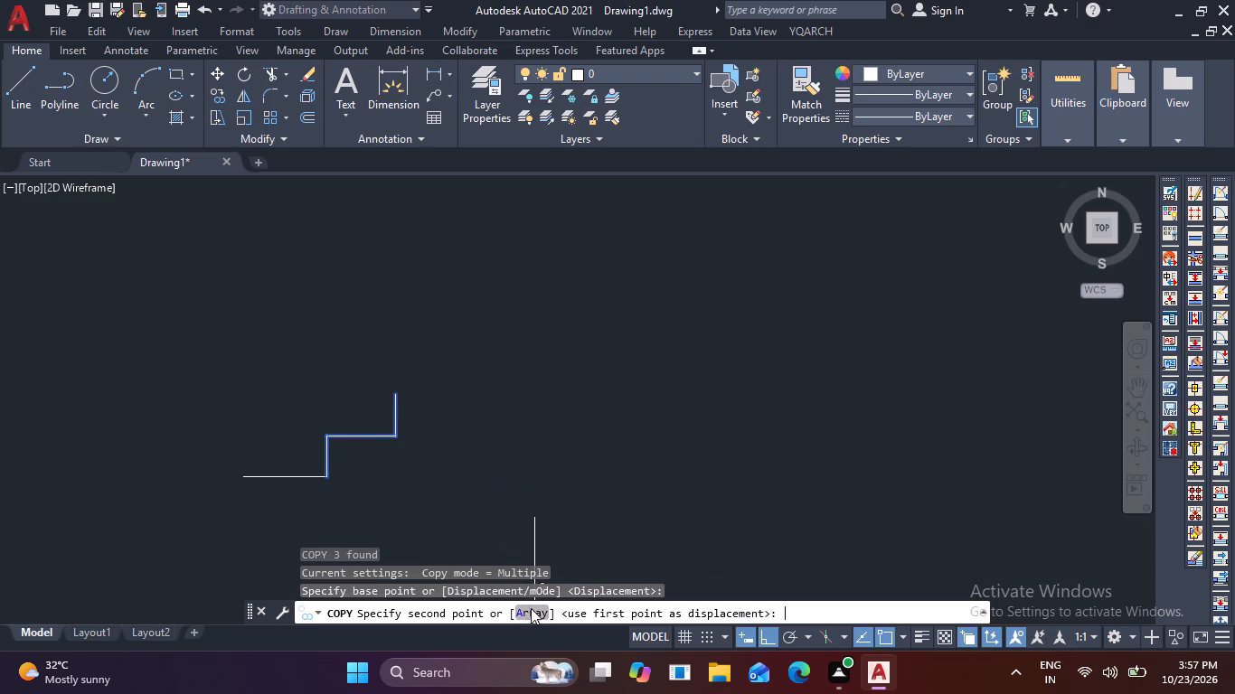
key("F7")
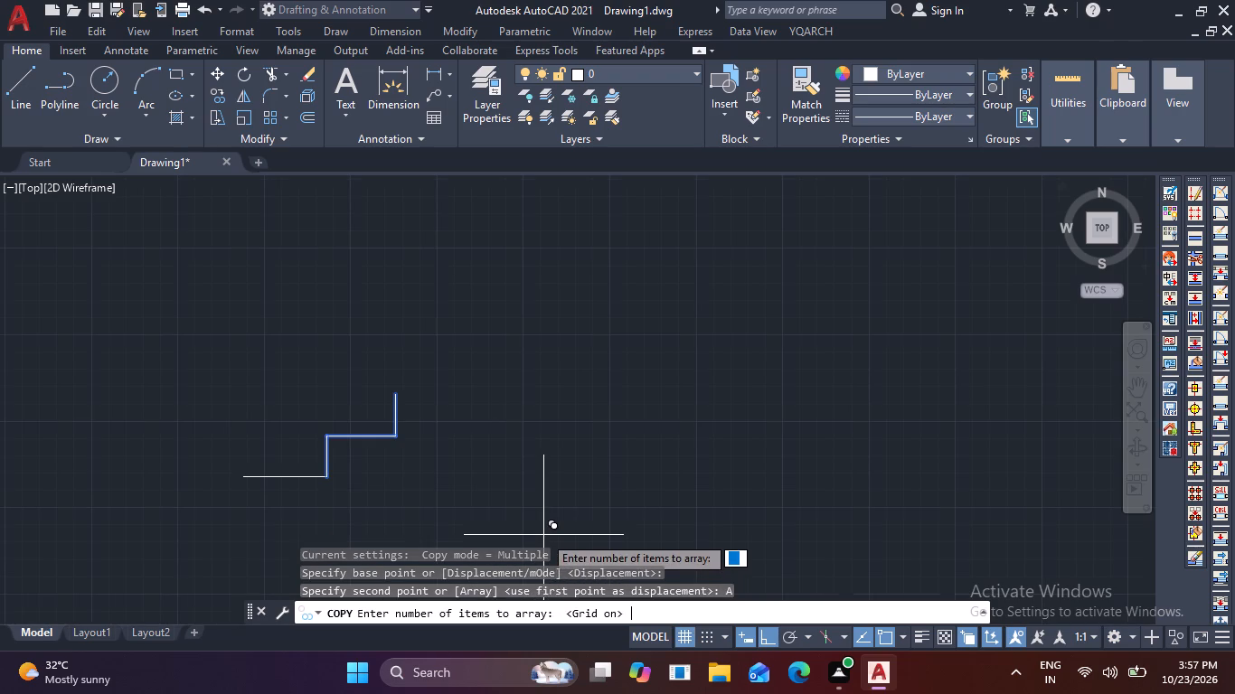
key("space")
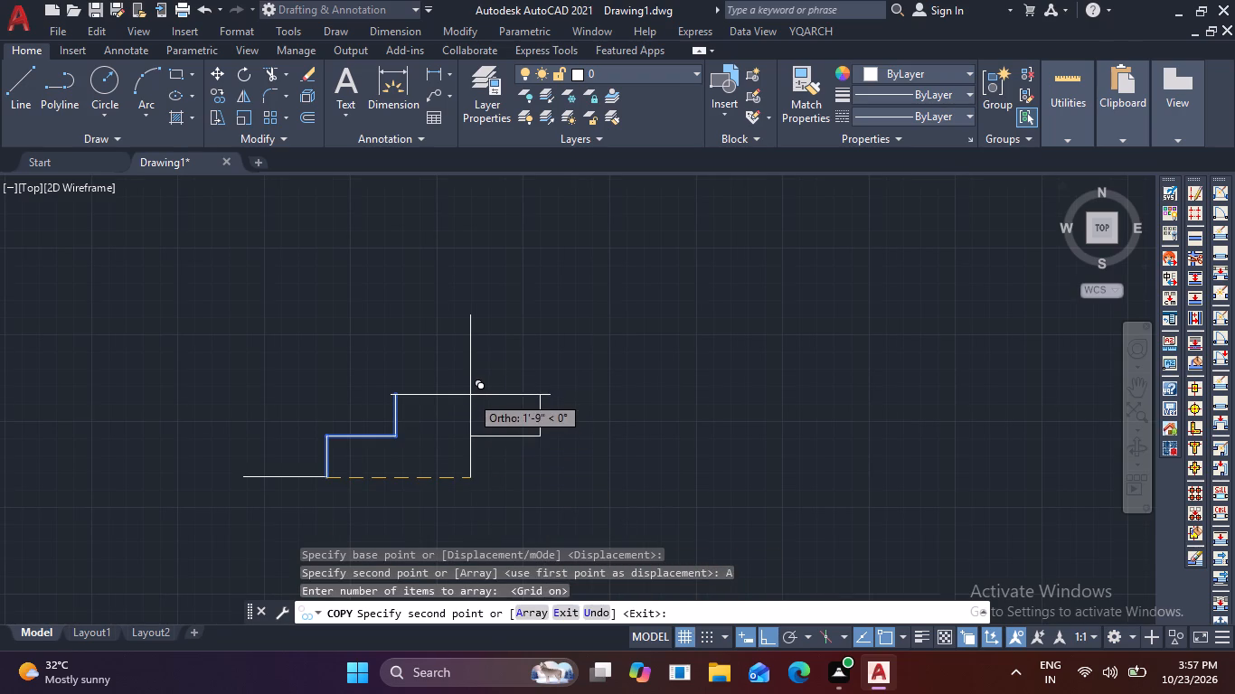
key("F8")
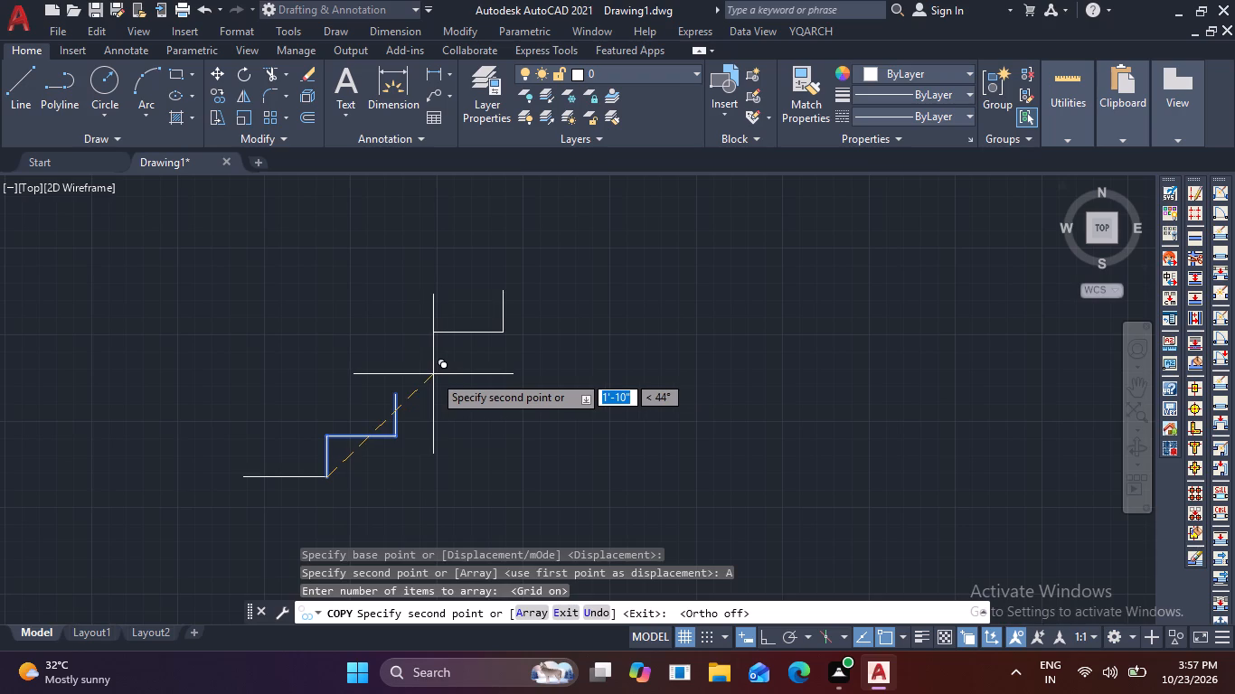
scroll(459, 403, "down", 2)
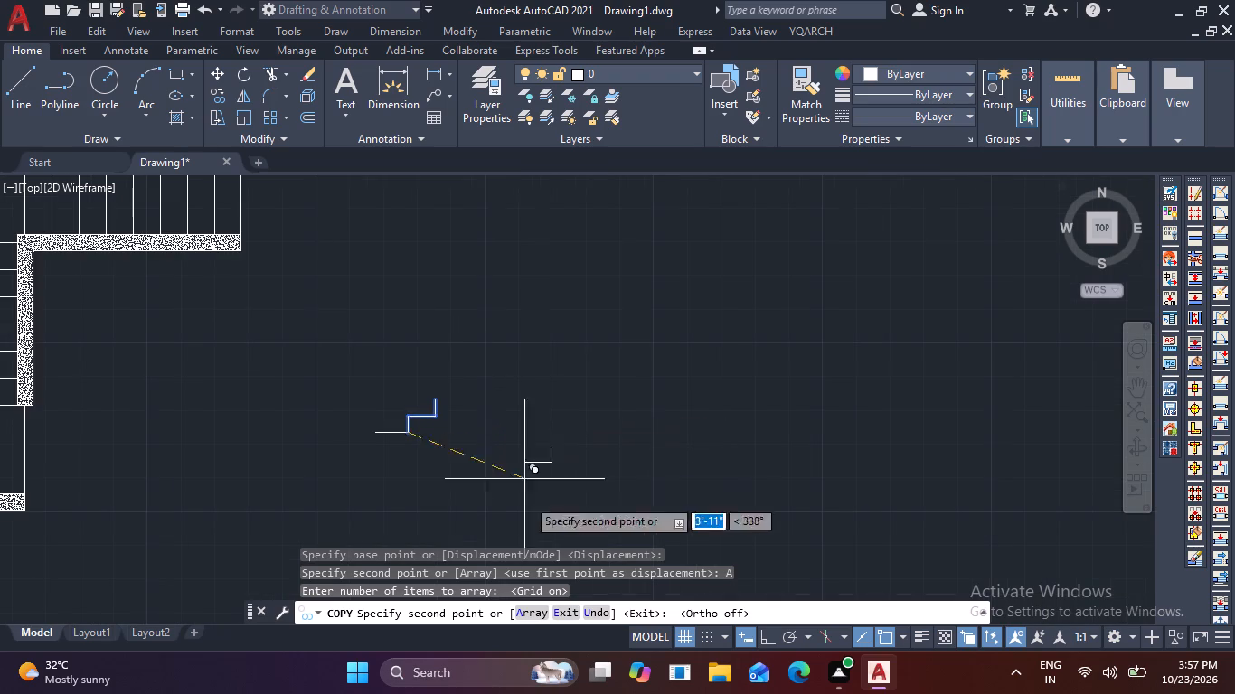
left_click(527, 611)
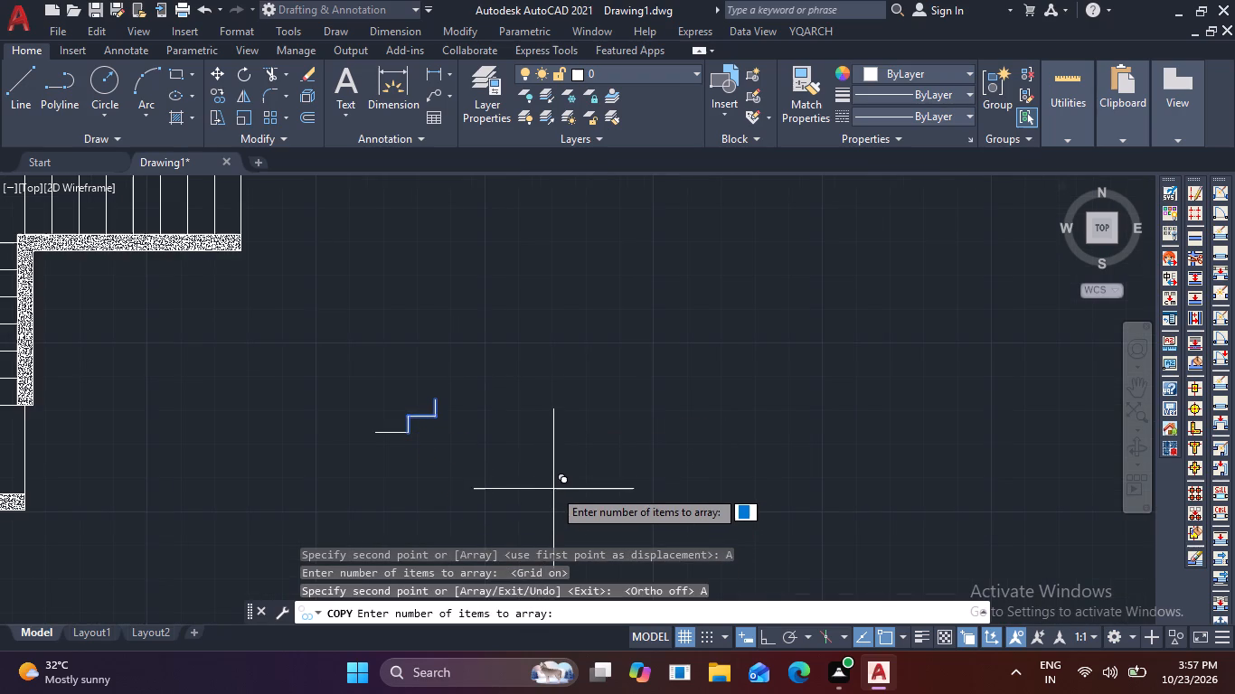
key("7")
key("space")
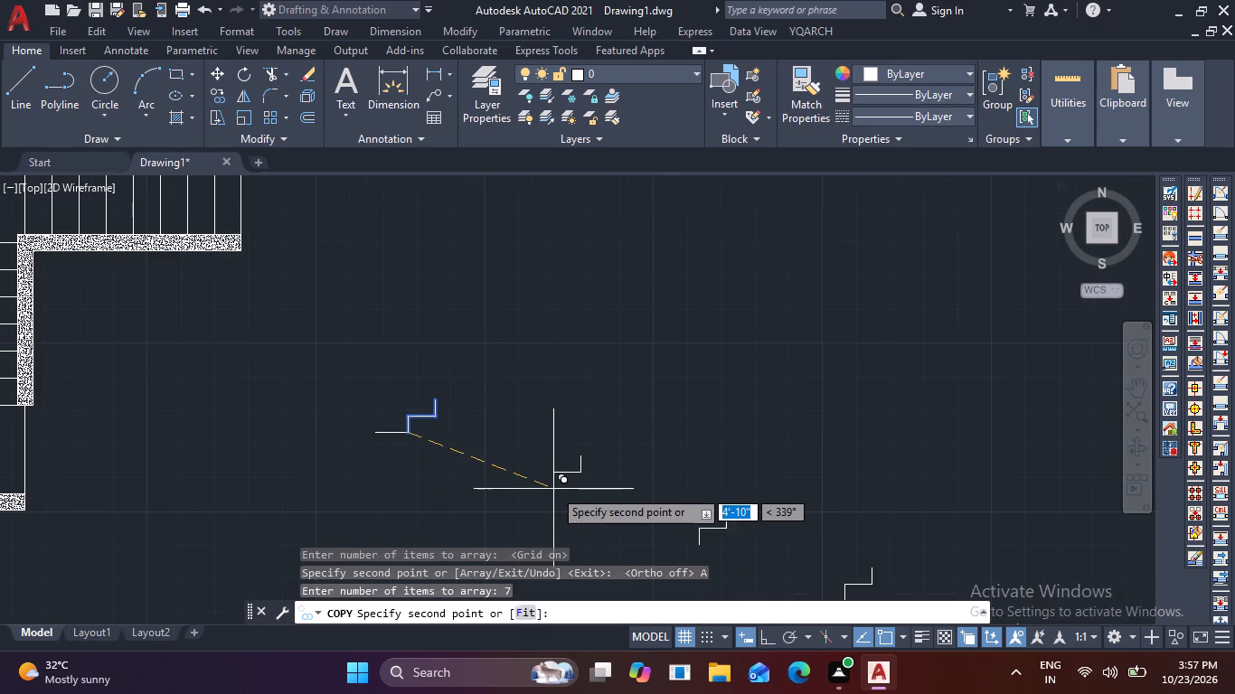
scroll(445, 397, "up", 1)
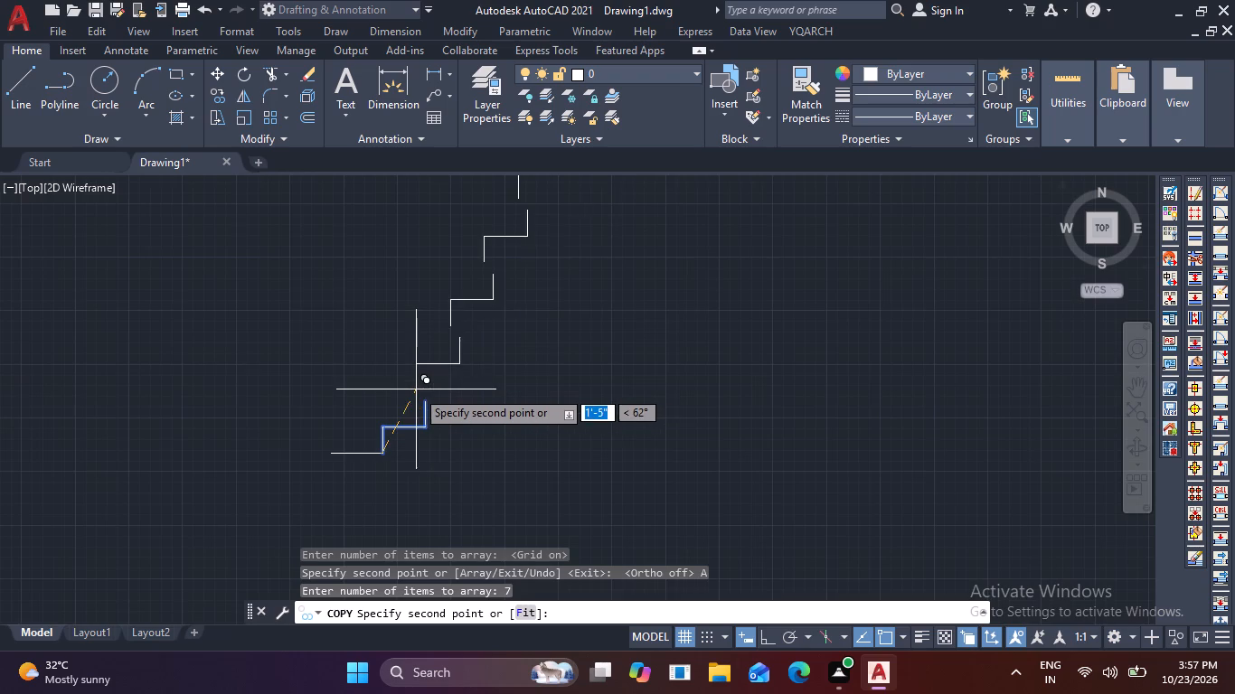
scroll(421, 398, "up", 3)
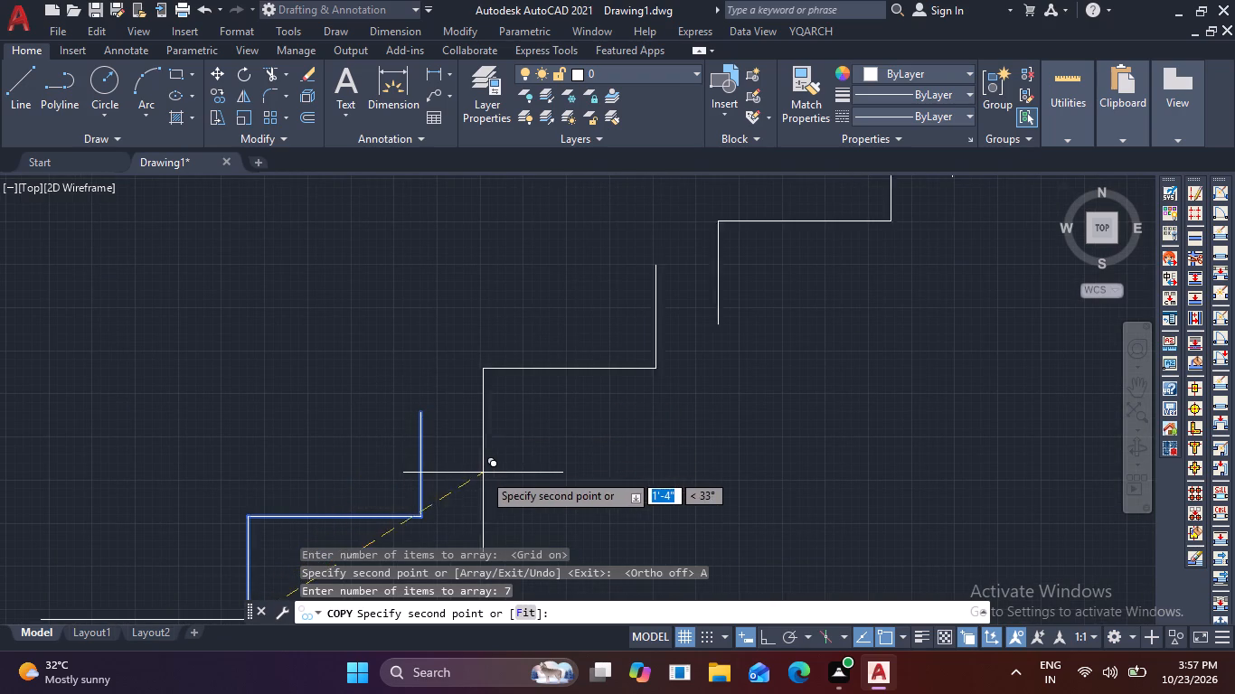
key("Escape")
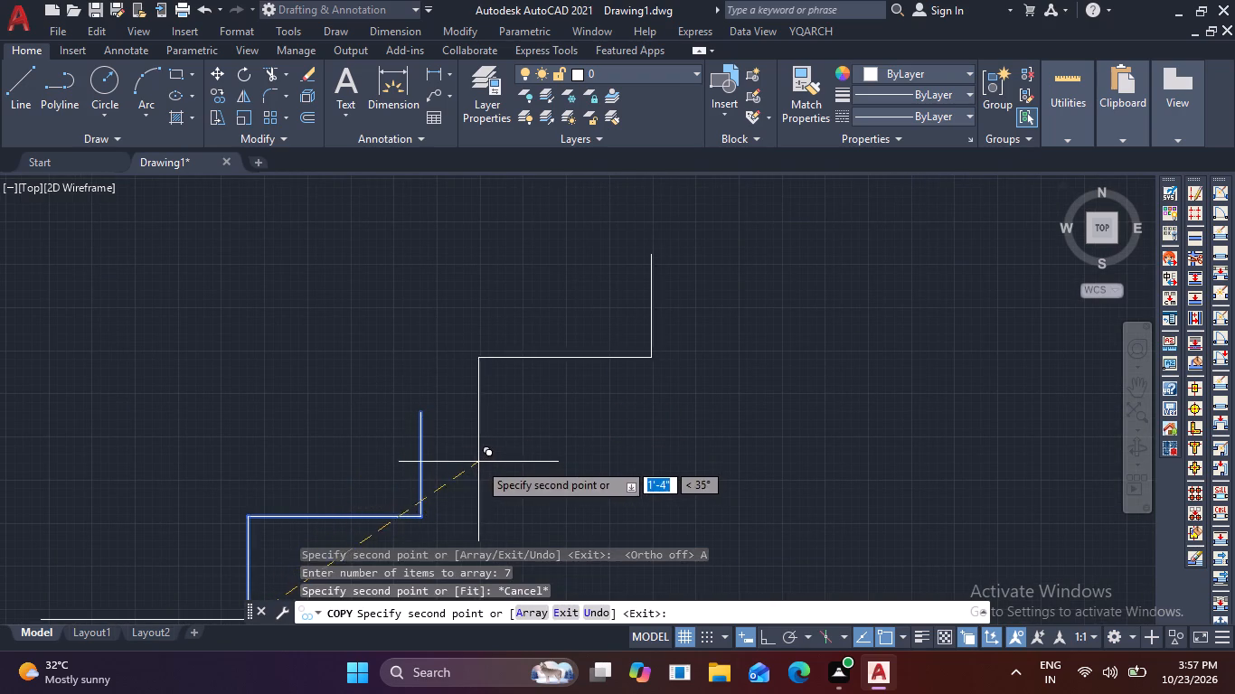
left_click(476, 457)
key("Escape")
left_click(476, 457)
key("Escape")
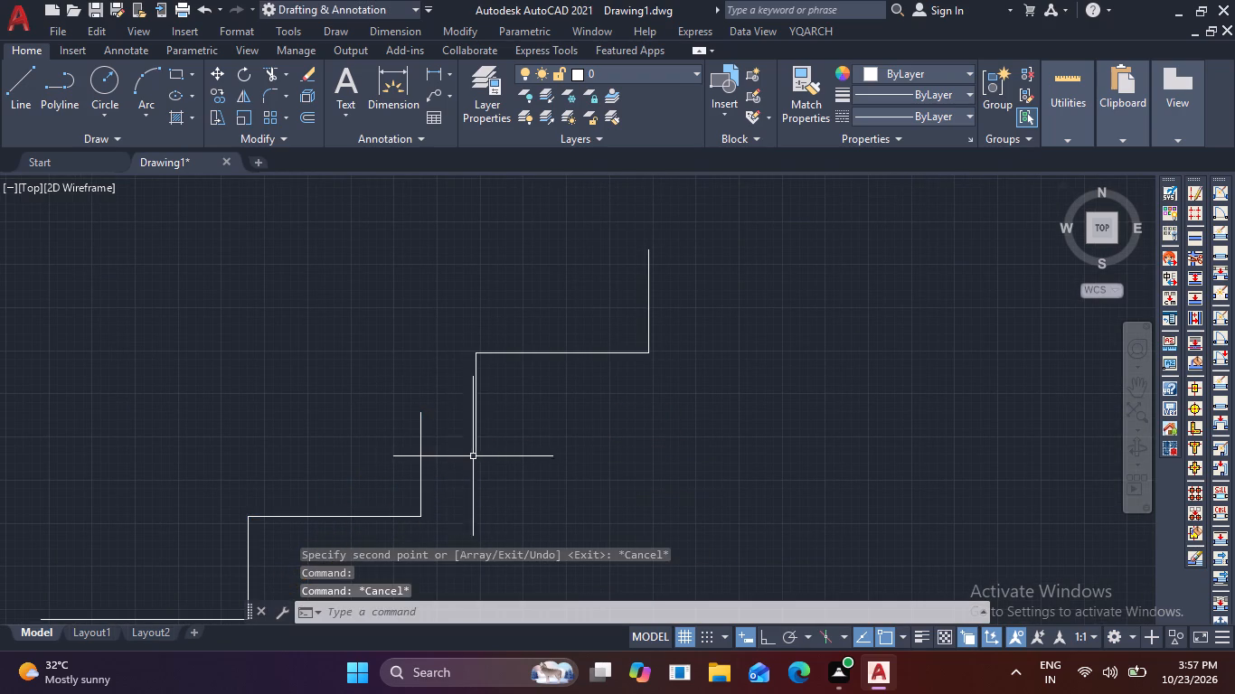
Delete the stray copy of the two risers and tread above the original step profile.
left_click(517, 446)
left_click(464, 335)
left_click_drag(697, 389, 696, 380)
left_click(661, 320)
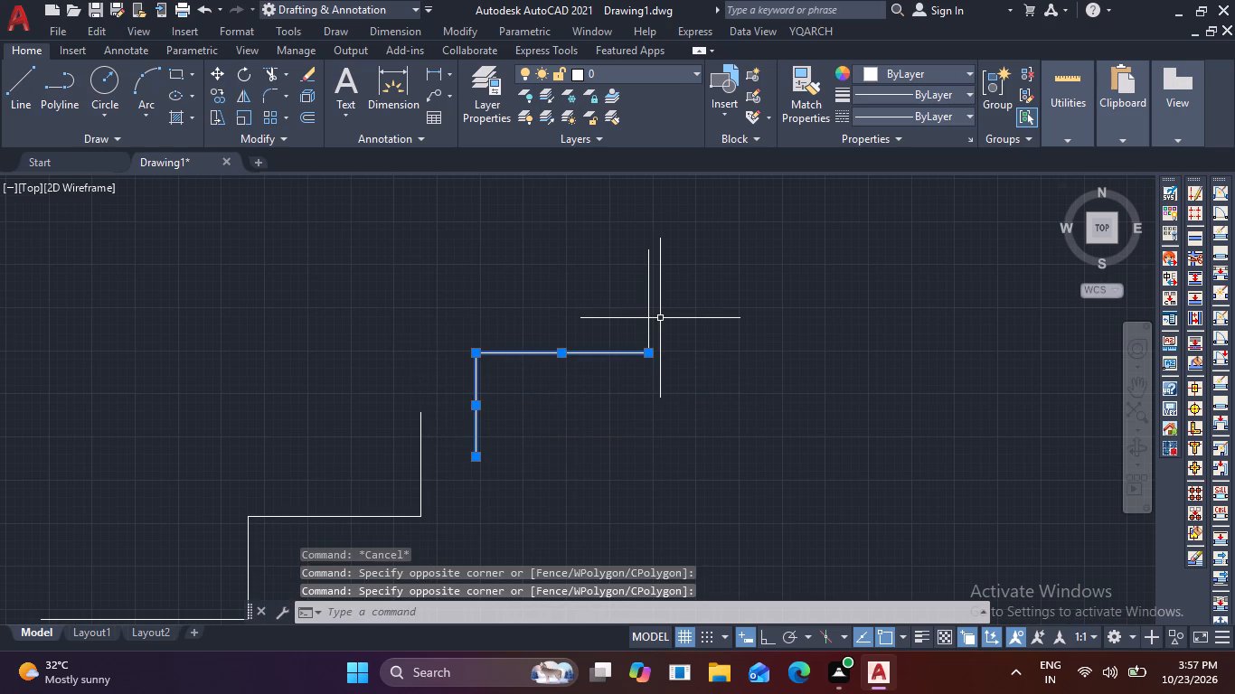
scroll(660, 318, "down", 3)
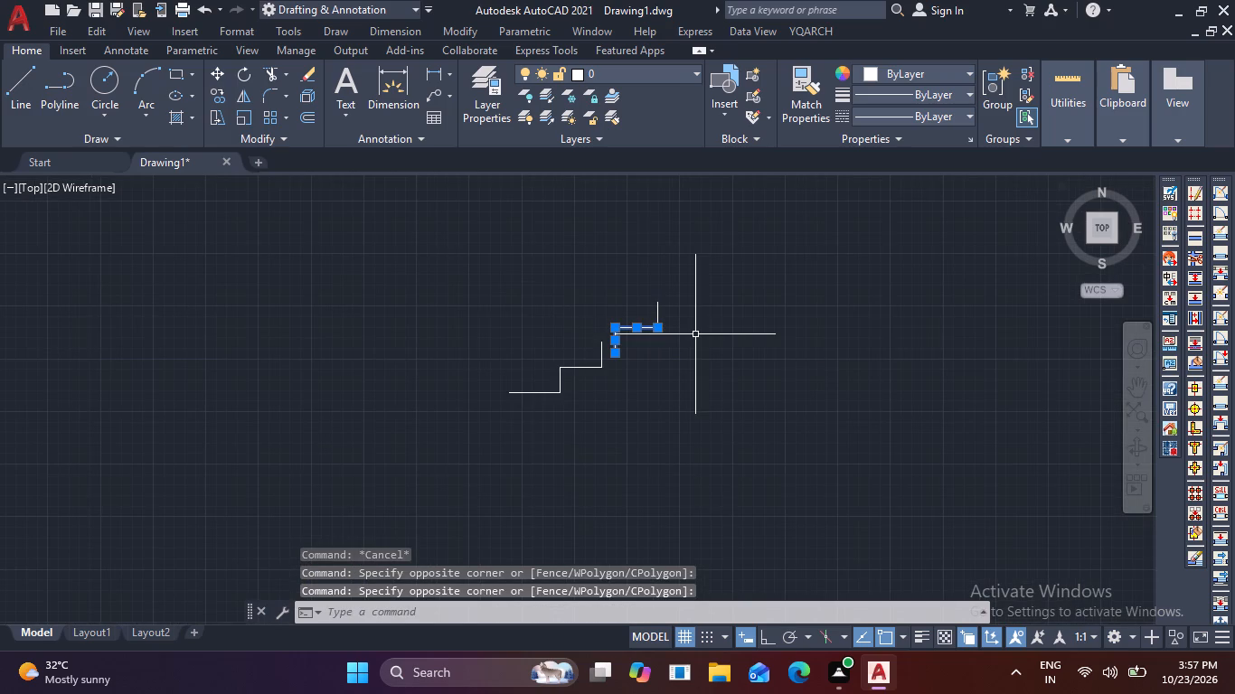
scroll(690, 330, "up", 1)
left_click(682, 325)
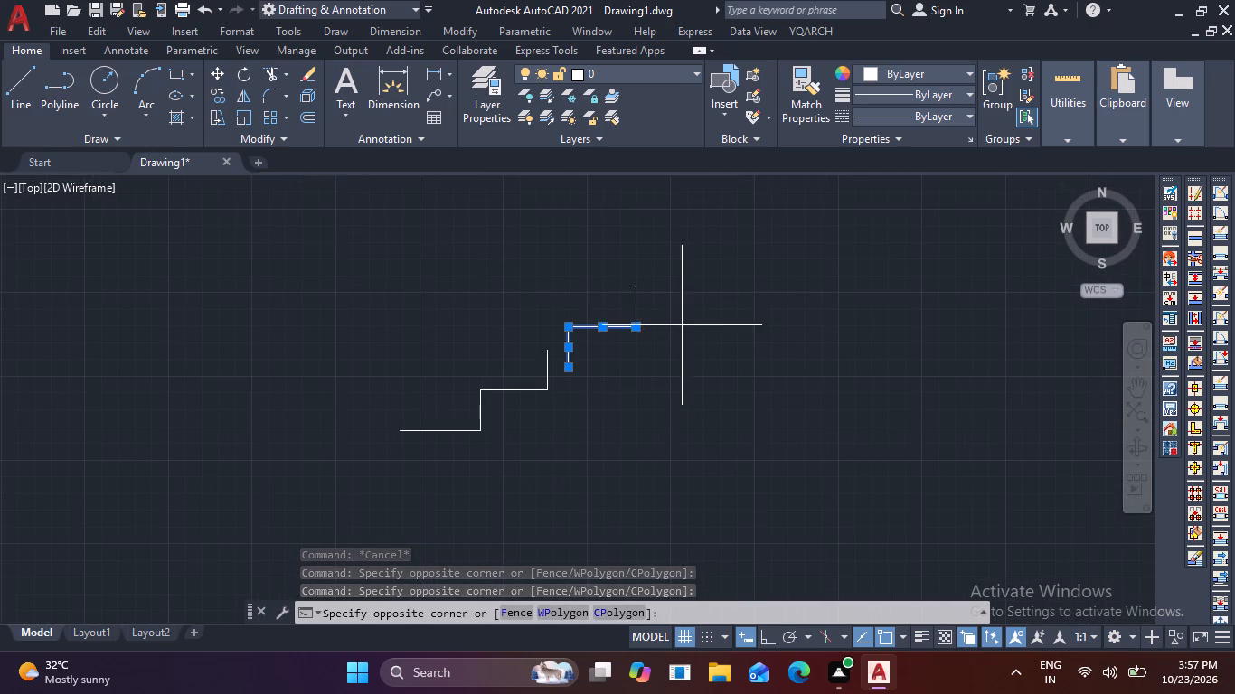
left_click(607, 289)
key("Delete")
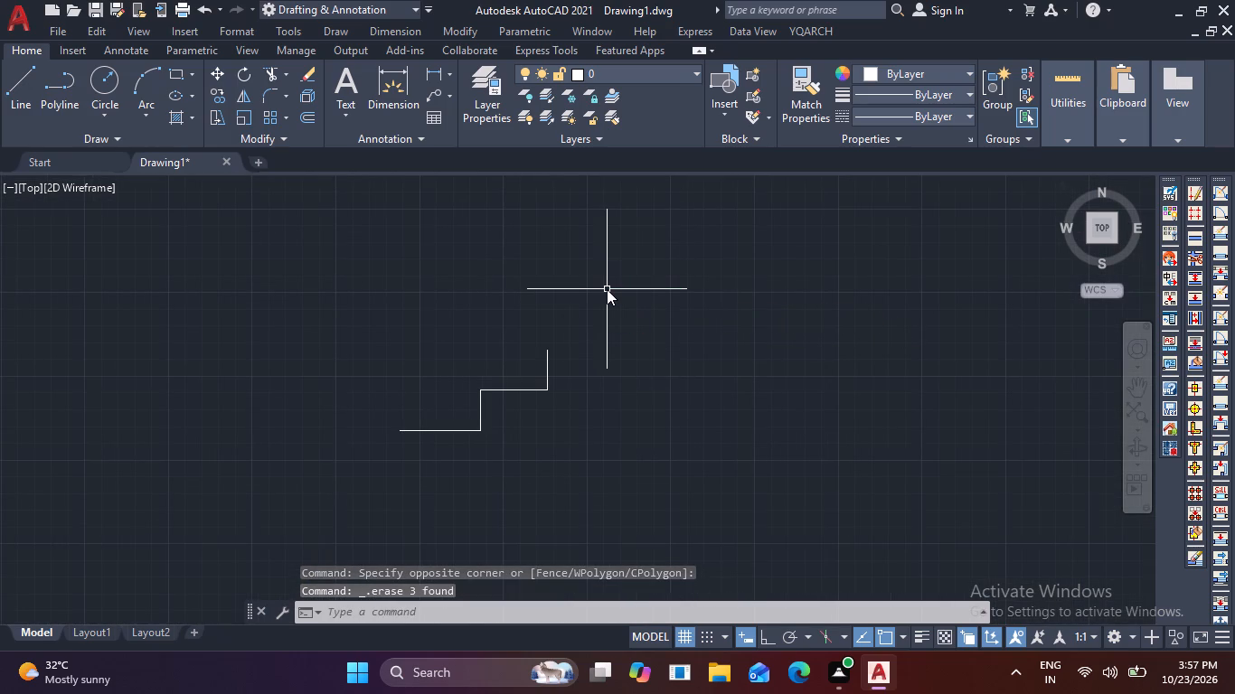
Delete the second, upper riser of the step profile.
left_click(577, 367)
left_click(514, 341)
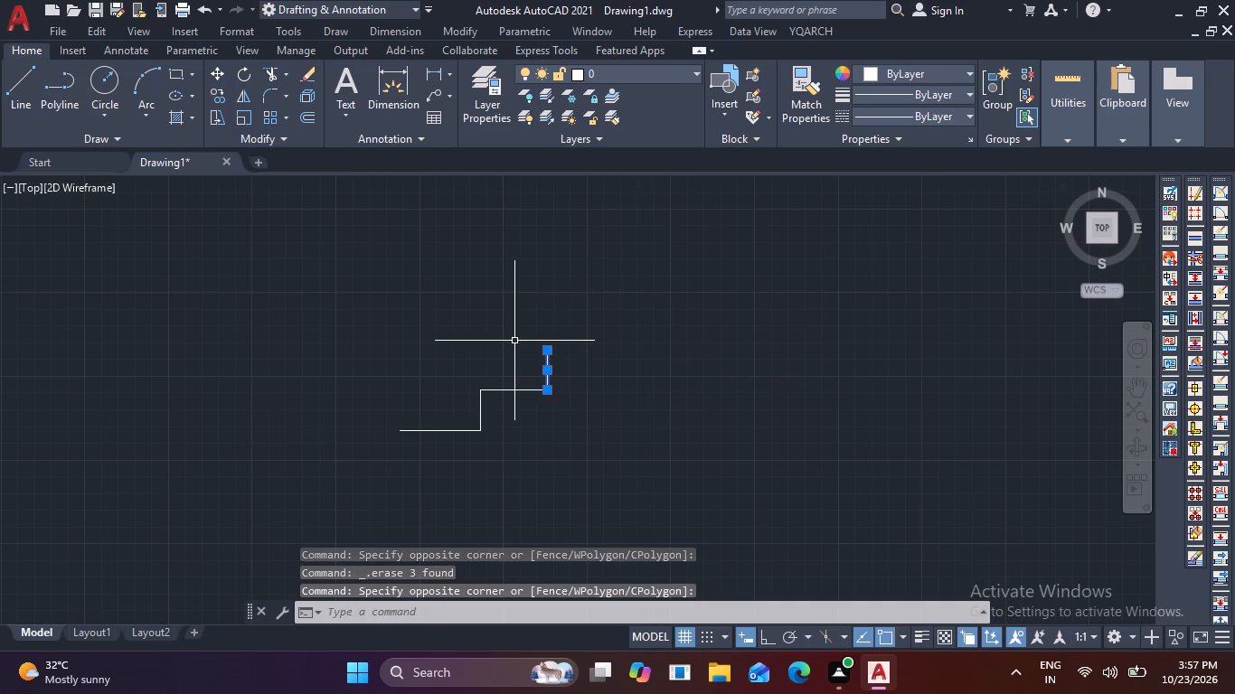
key("Delete")
Array-copy the riser and tread with 8 items, from the foot of the riser to the tread's outer end.
left_click(519, 422)
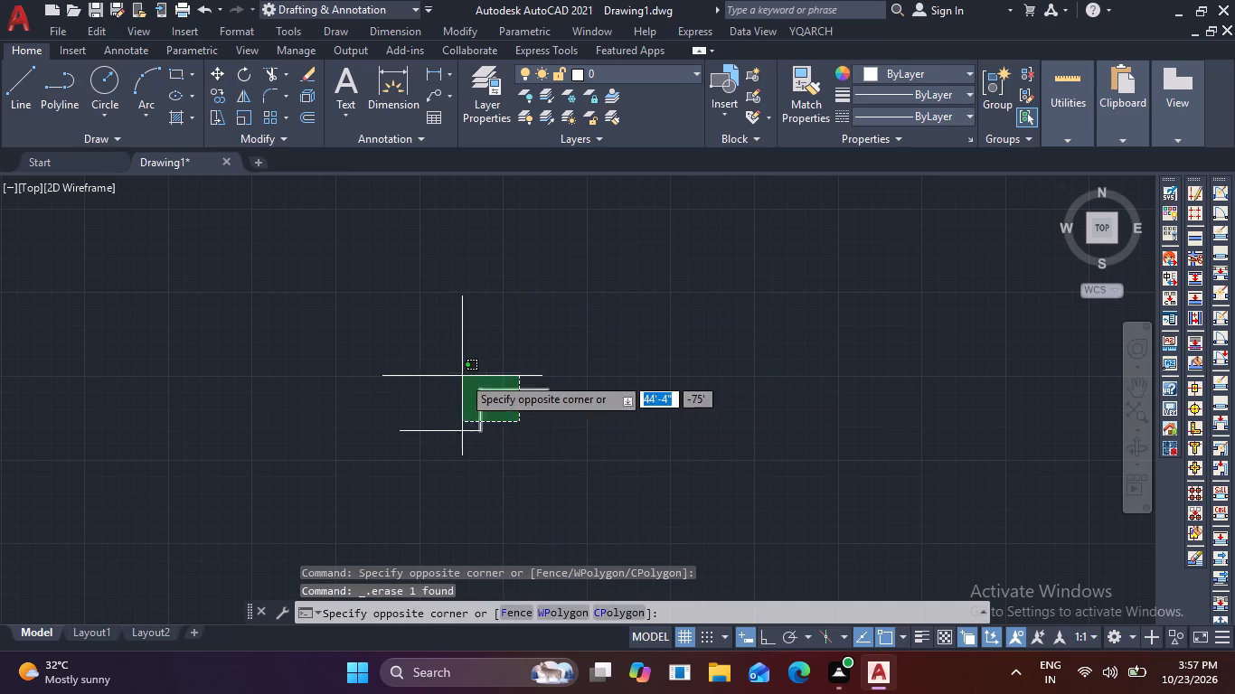
left_click(462, 374)
type("CO")
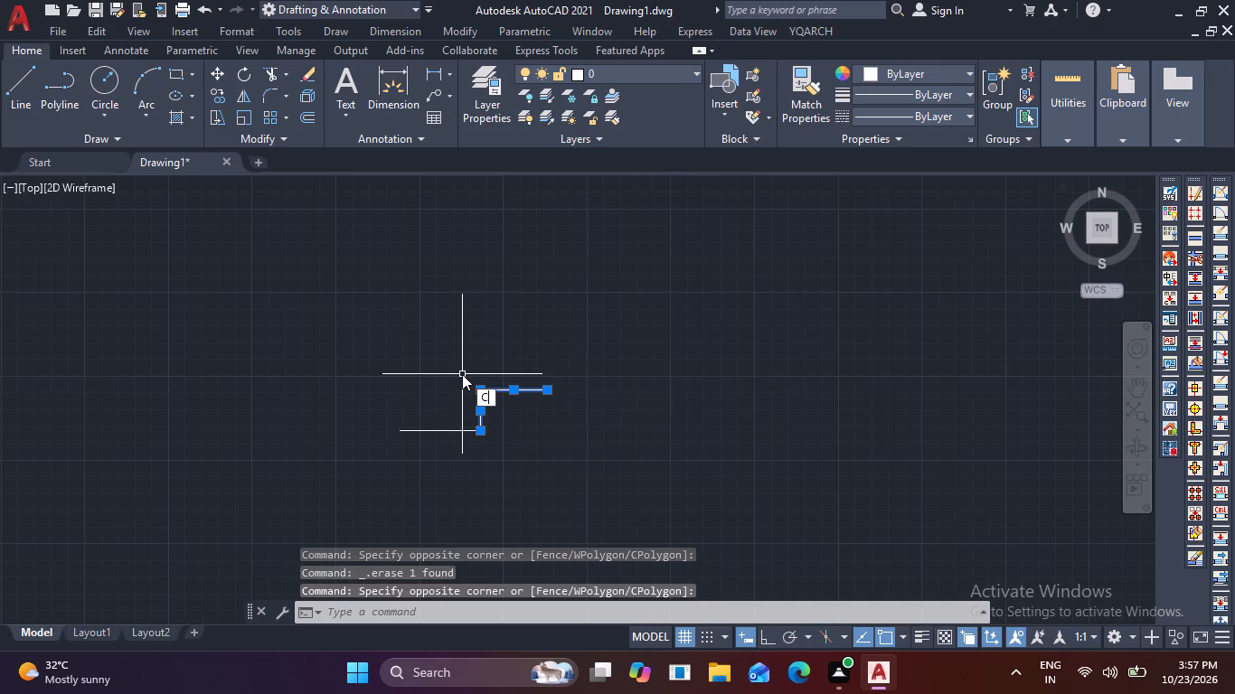
key("space")
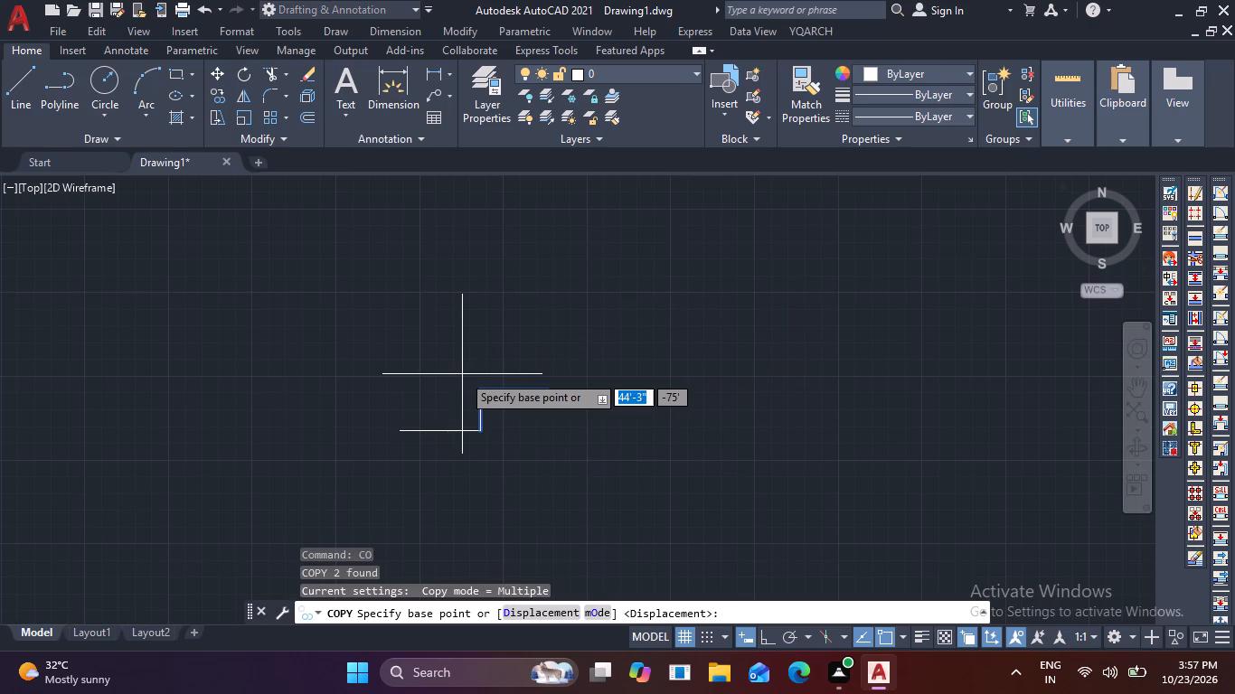
left_click(483, 430)
left_click(538, 609)
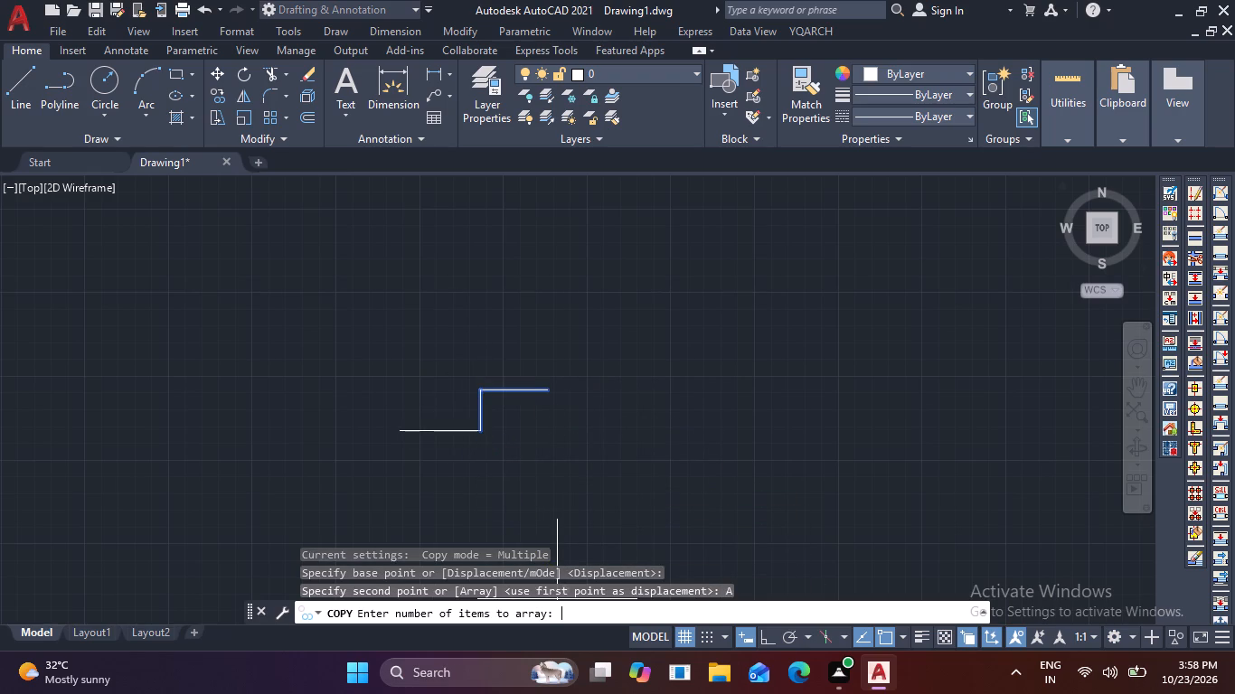
key("8")
key("space")
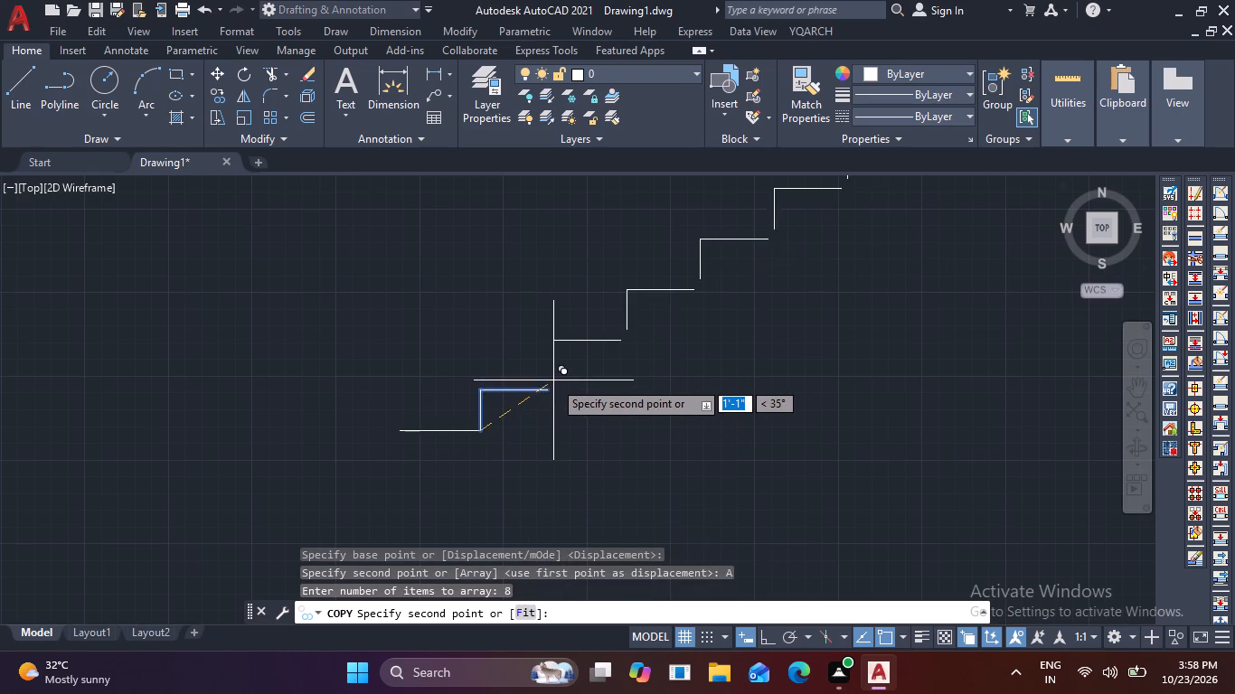
scroll(549, 384, "up", 2)
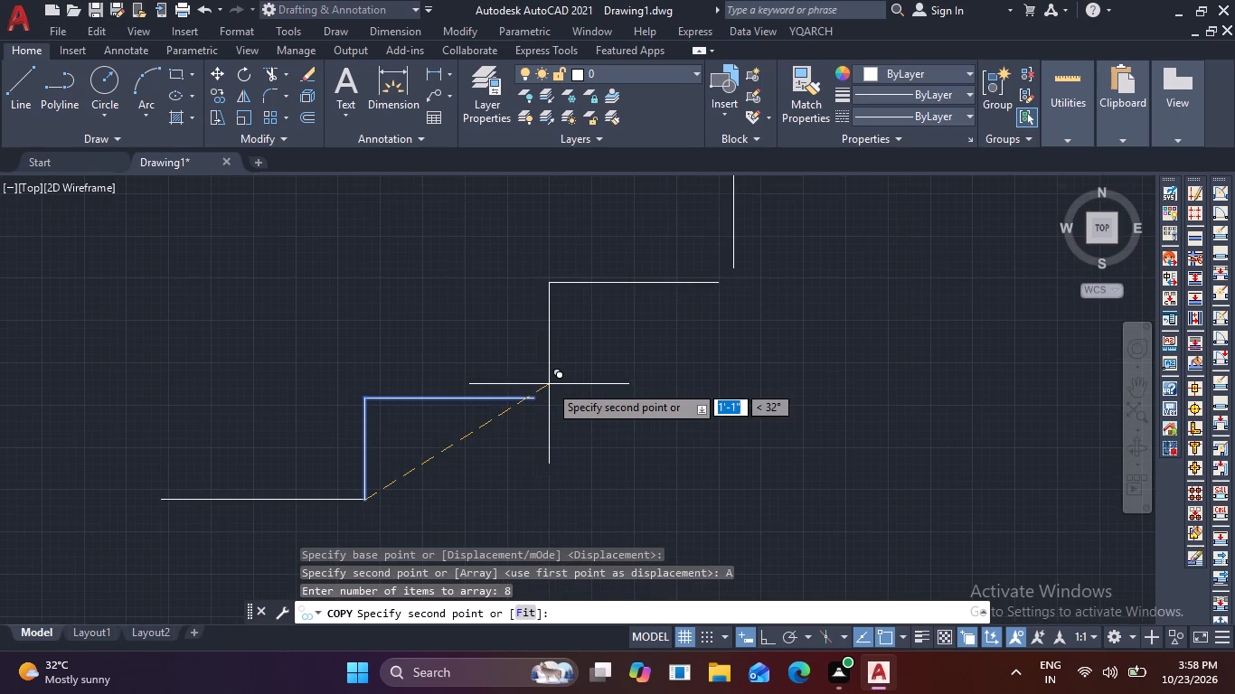
left_click(535, 403)
scroll(662, 445, "down", 2)
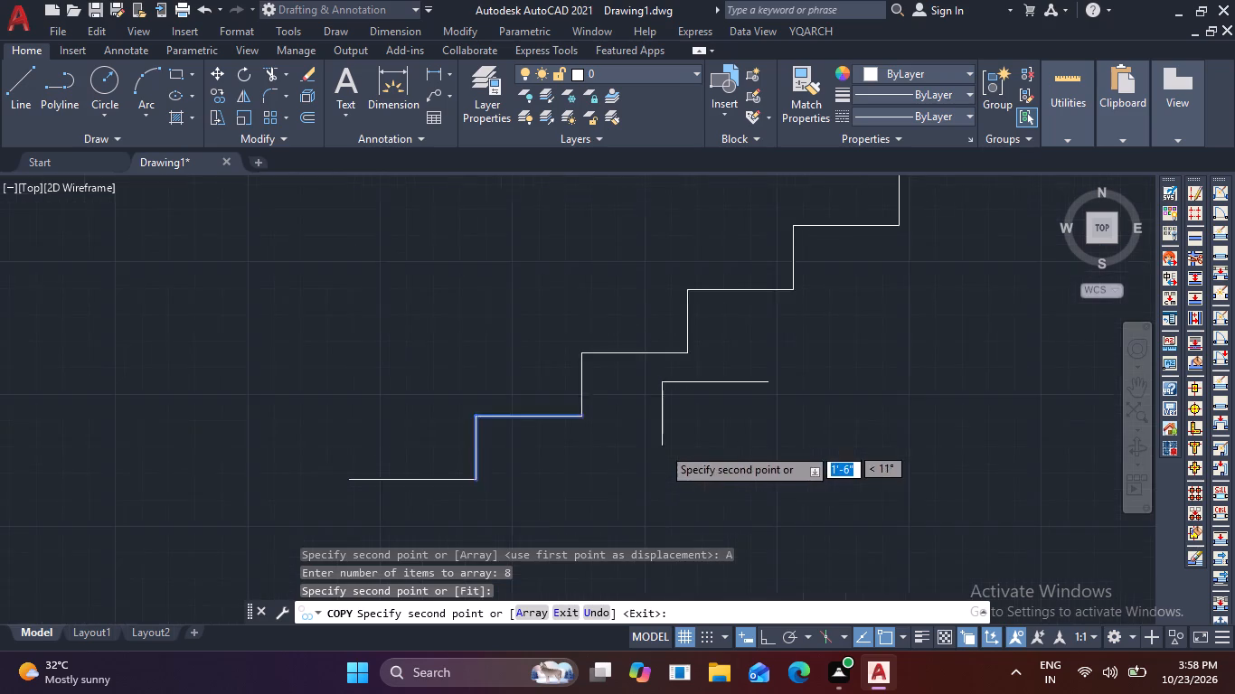
scroll(662, 446, "down", 2)
key("Escape")
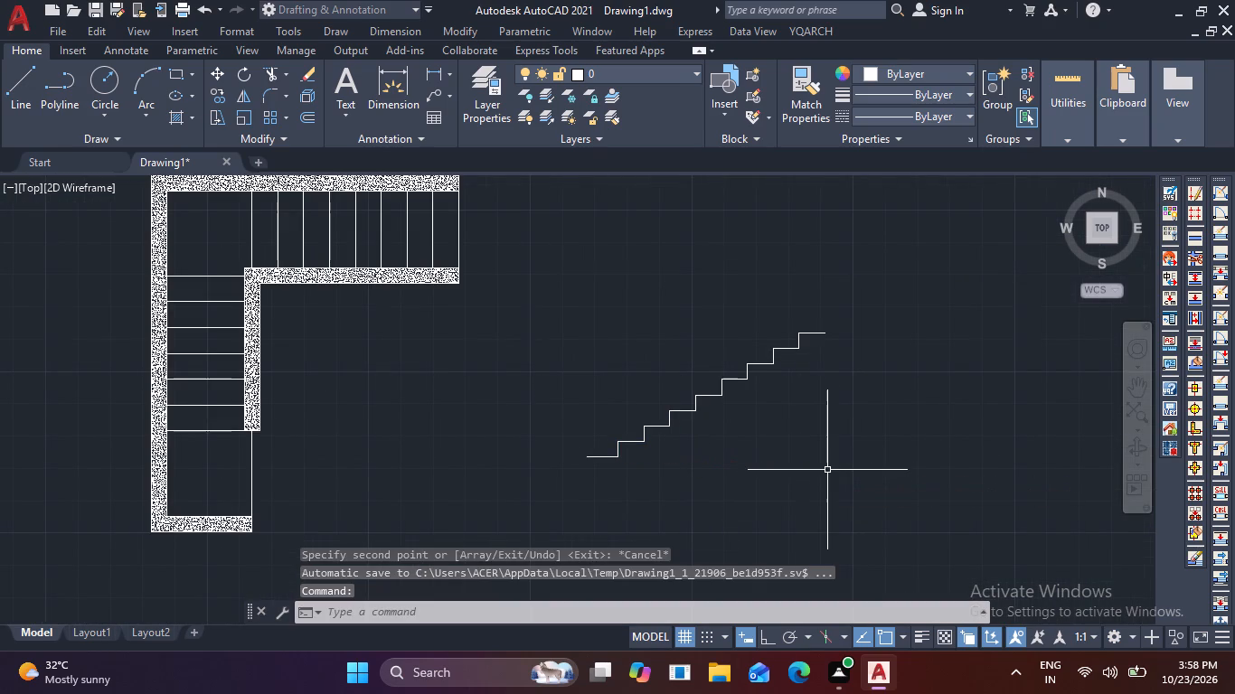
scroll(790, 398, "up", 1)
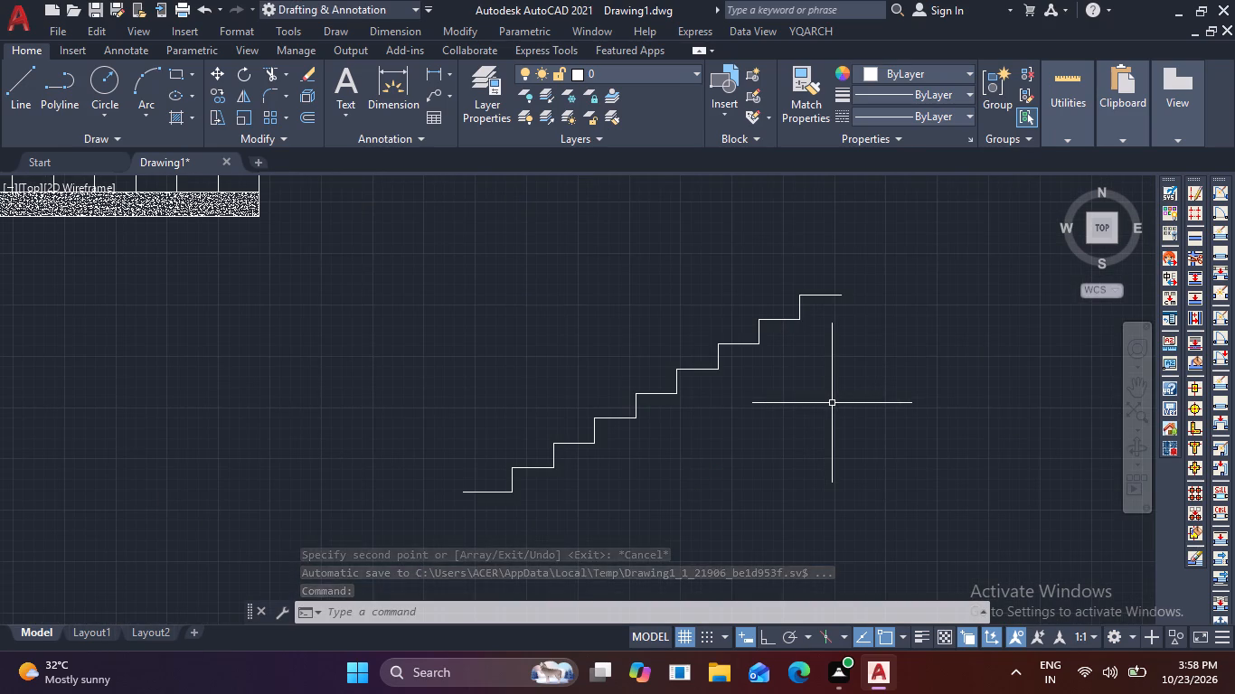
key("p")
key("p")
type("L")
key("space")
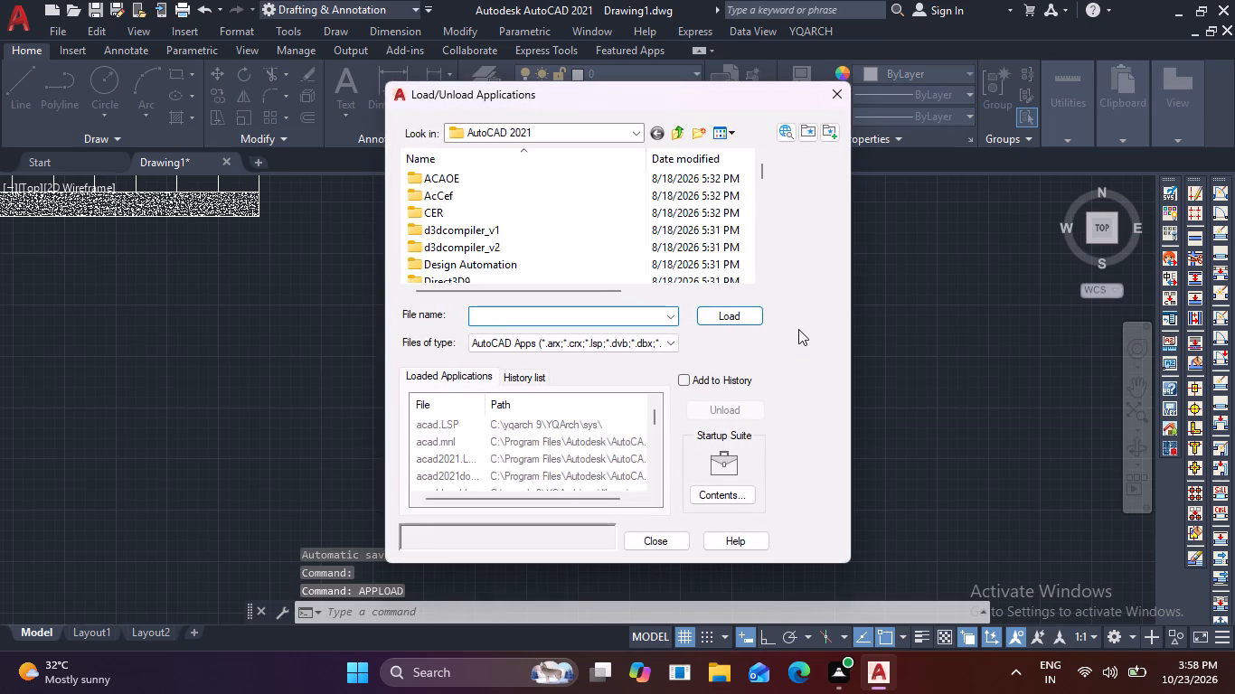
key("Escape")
Draw a sloped polyline under the steps from the foot of the top riser to the foot of the first riser.
key("p")
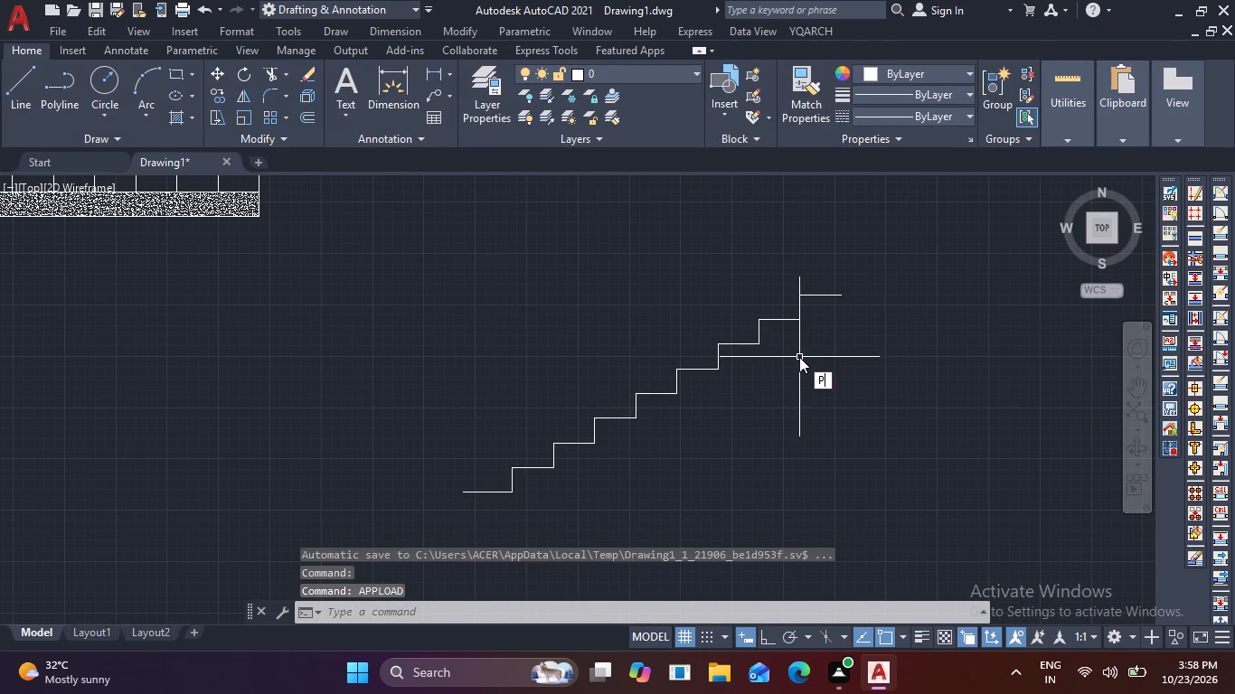
key("l")
key("space")
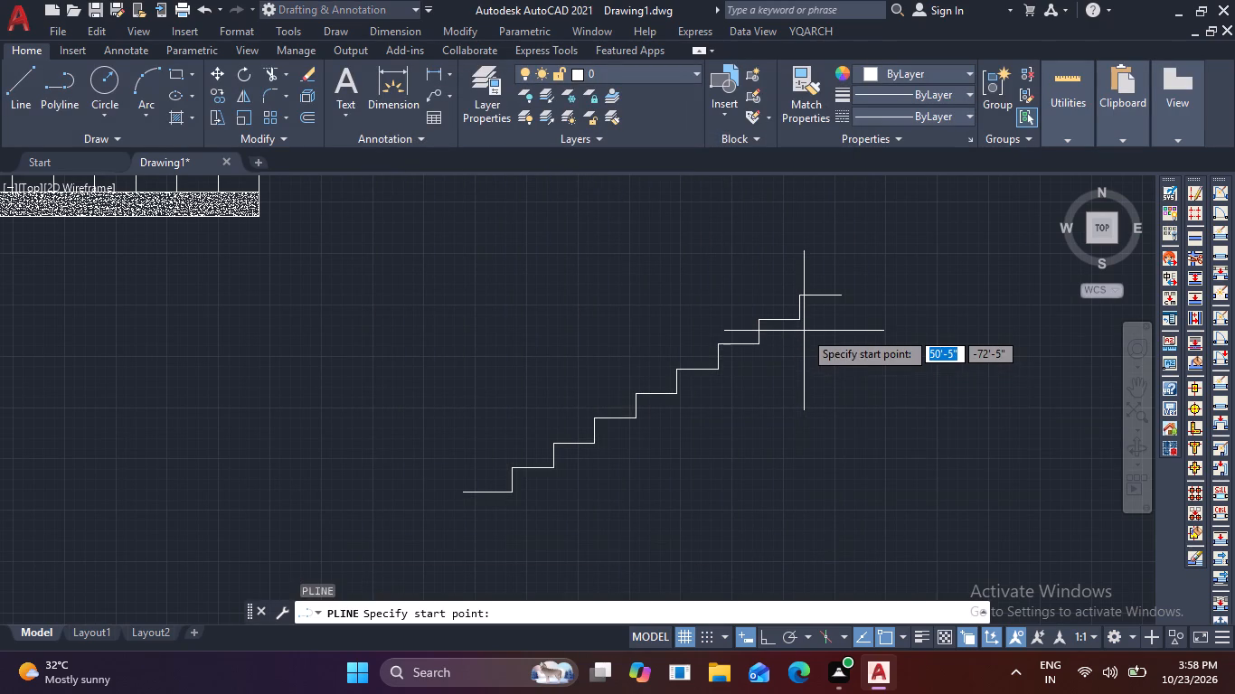
left_click(797, 322)
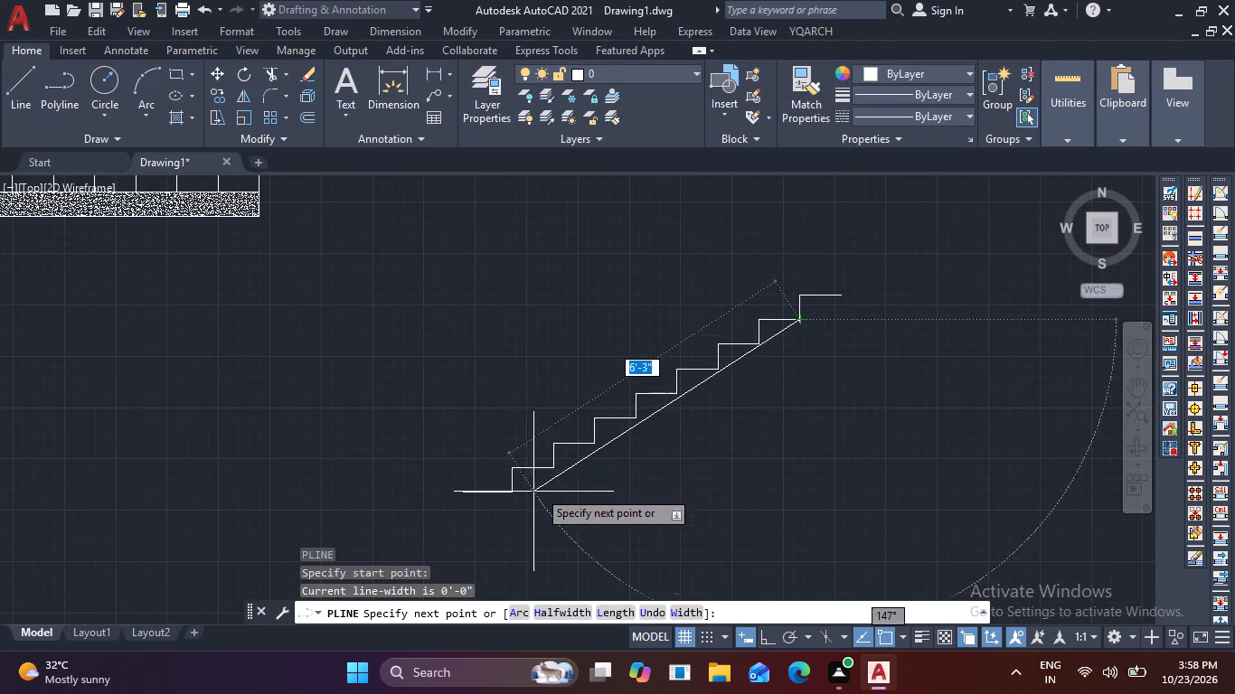
scroll(513, 502, "up", 2)
left_click(504, 480)
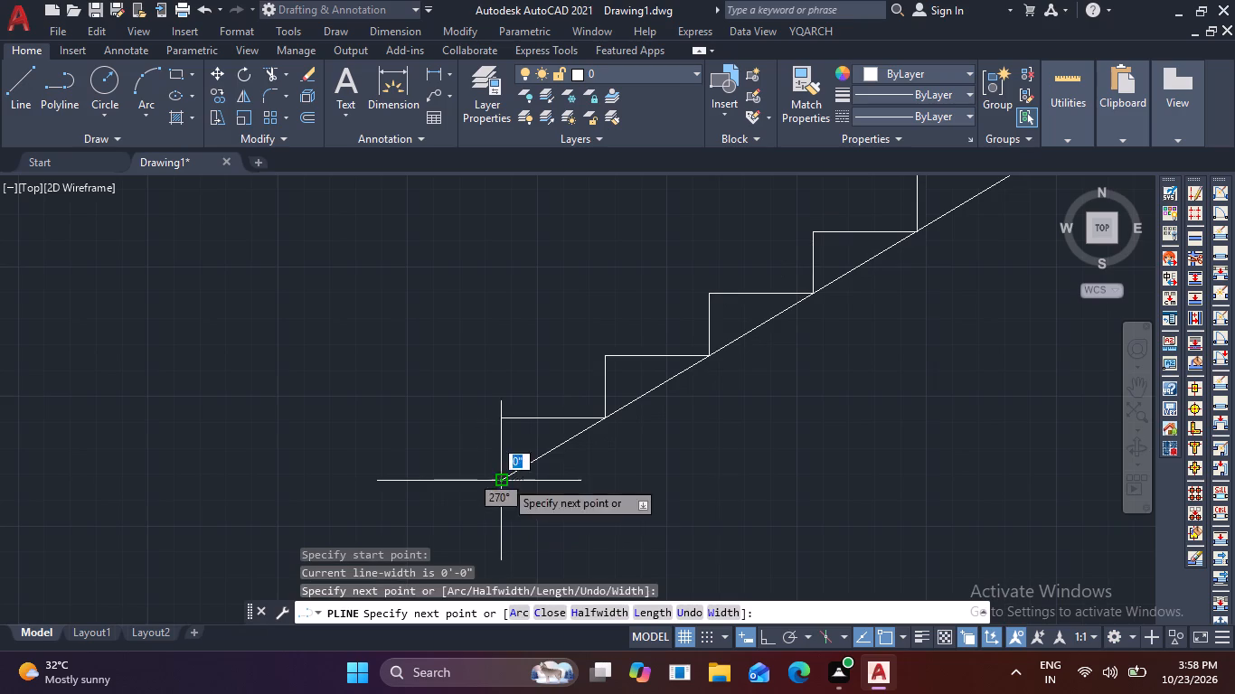
key("Escape")
Offset the sloped polyline 6" to its underside.
scroll(680, 530, "down", 1)
middle_click_drag(720, 494, 595, 520)
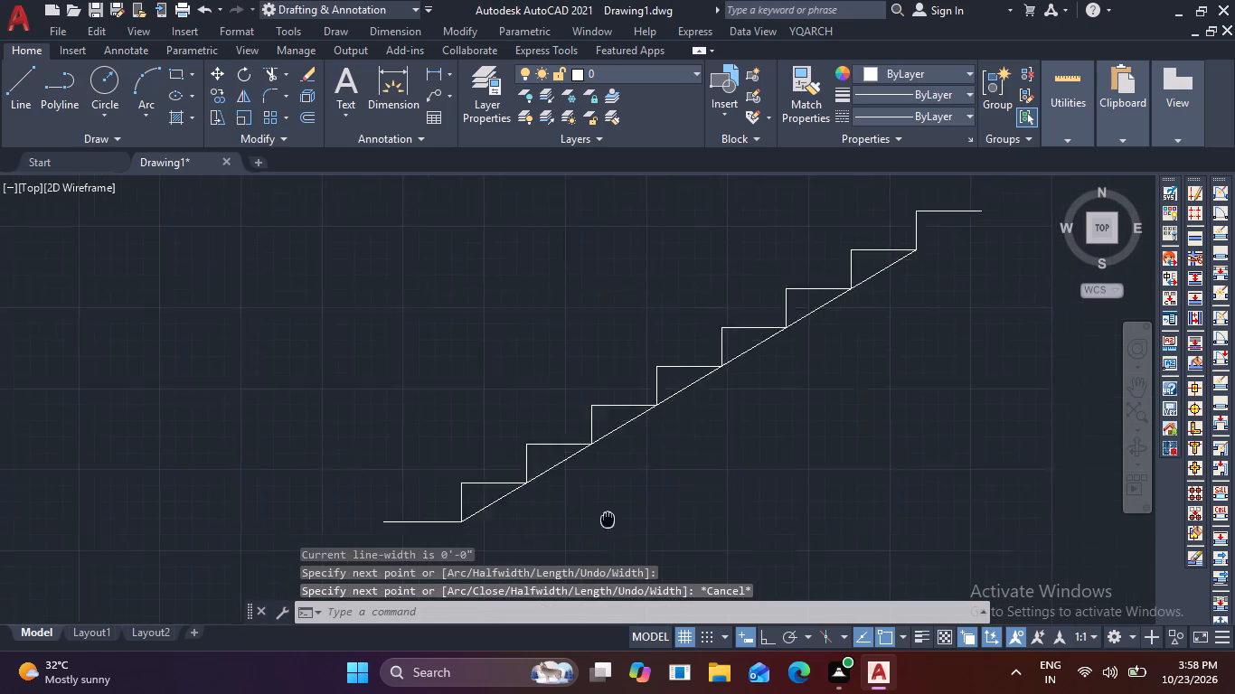
middle_click_drag(595, 520, 438, 532)
key("0")
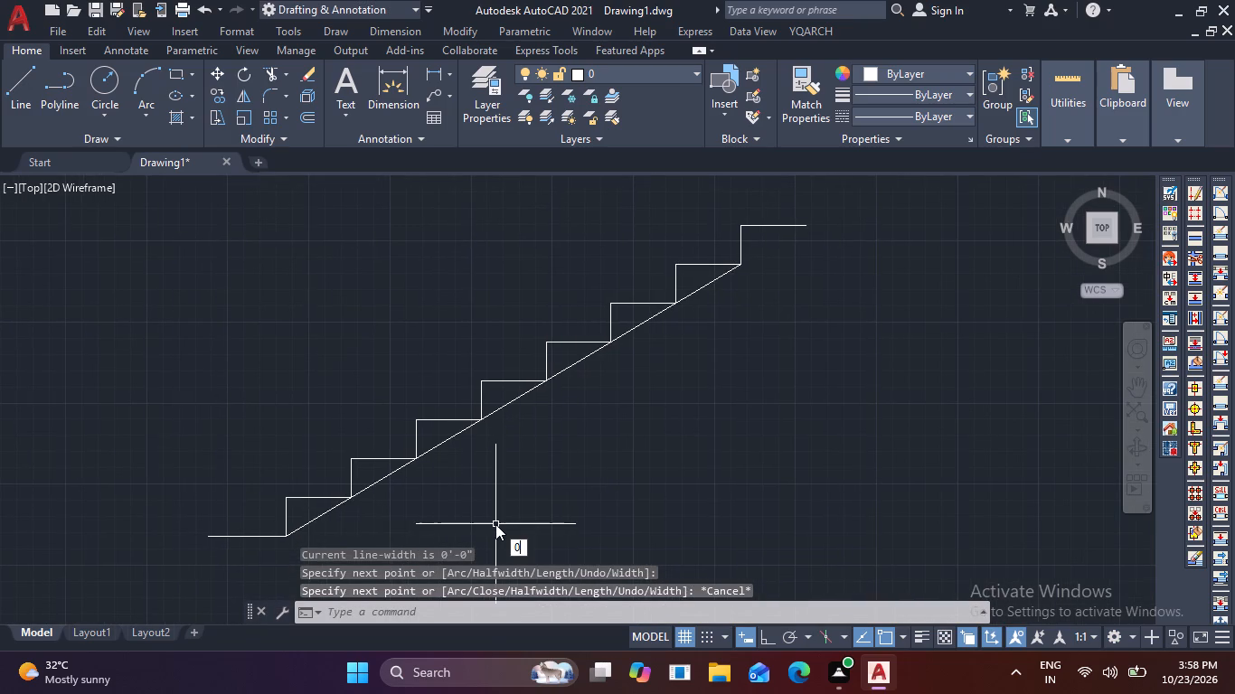
key("Escape")
key("o")
key("Return")
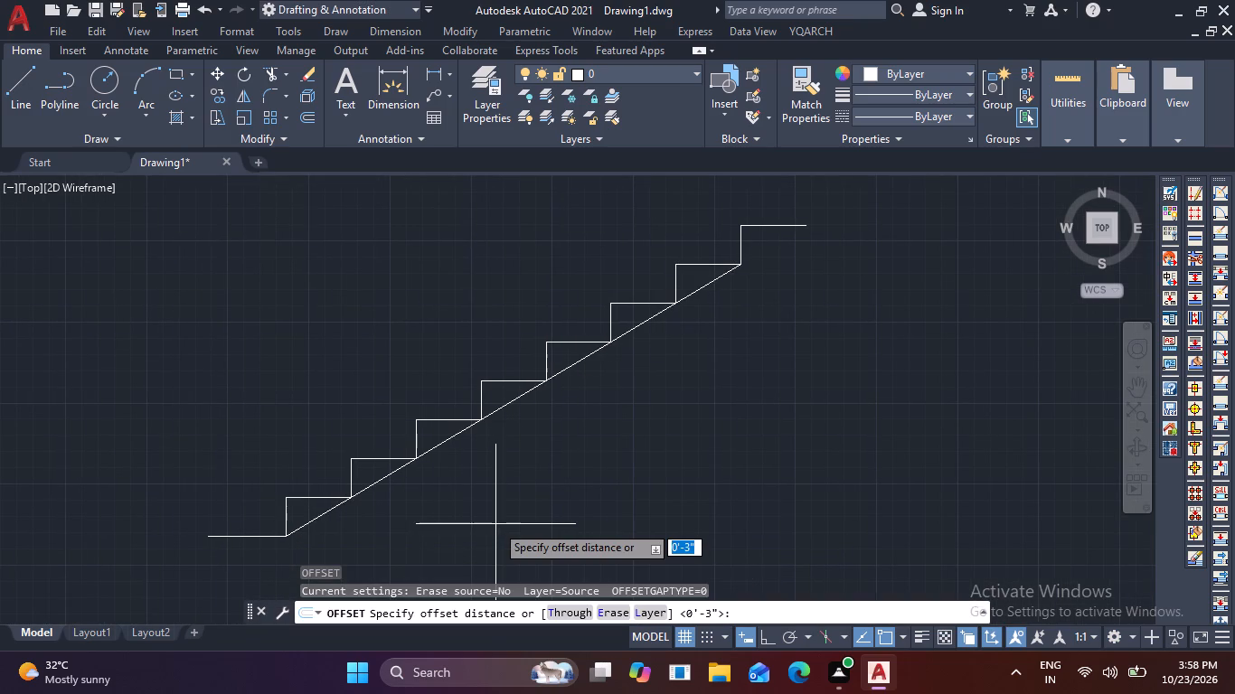
type("6")
key("space")
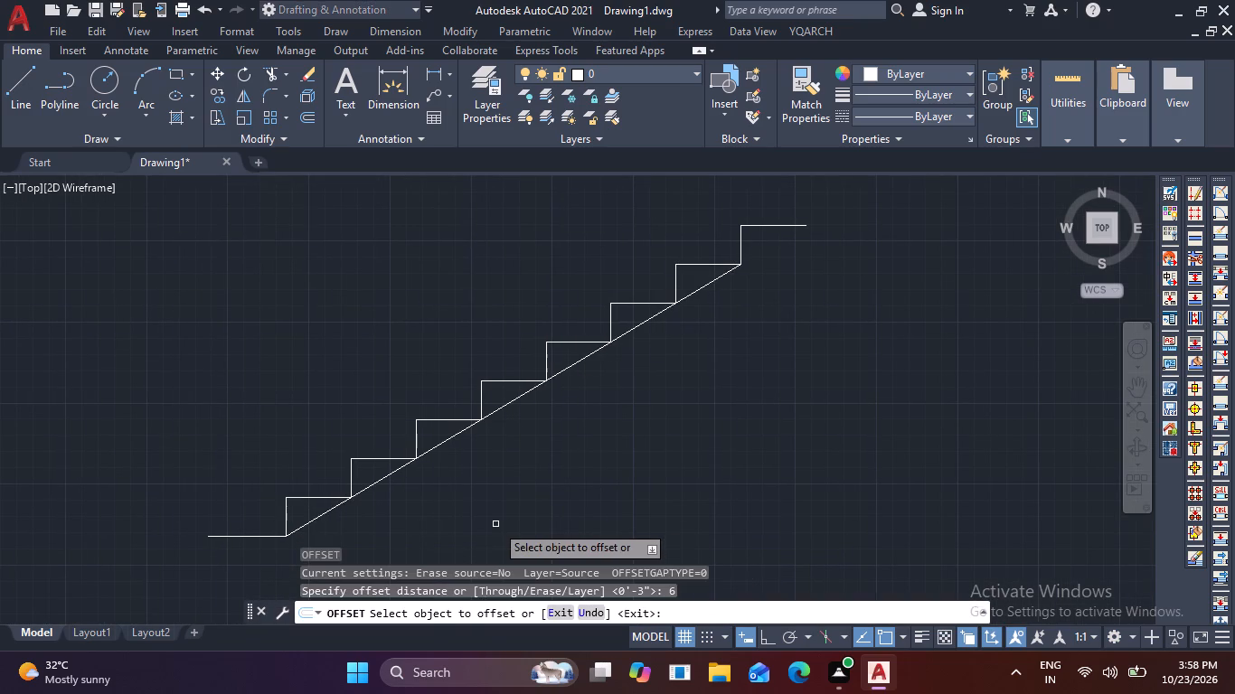
left_click(565, 371)
left_click(626, 403)
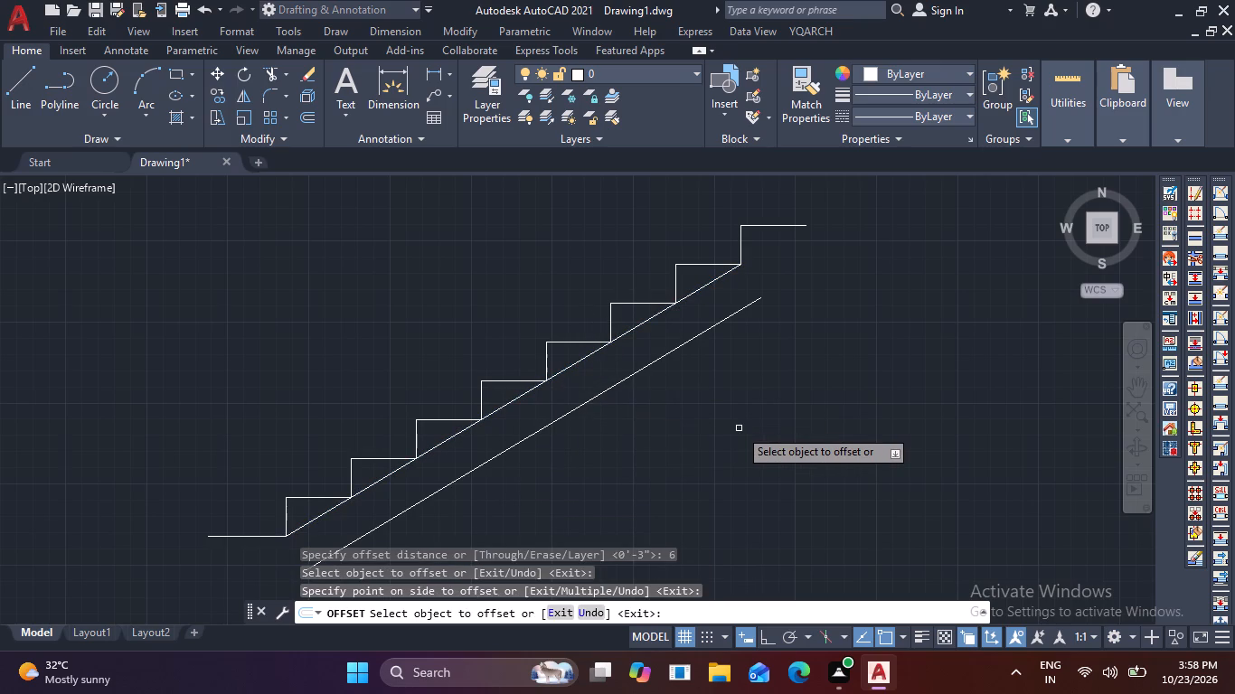
Offset the new sloped line a further 2" downward to form the second soffit line.
left_click(660, 359)
type("2")
key("space")
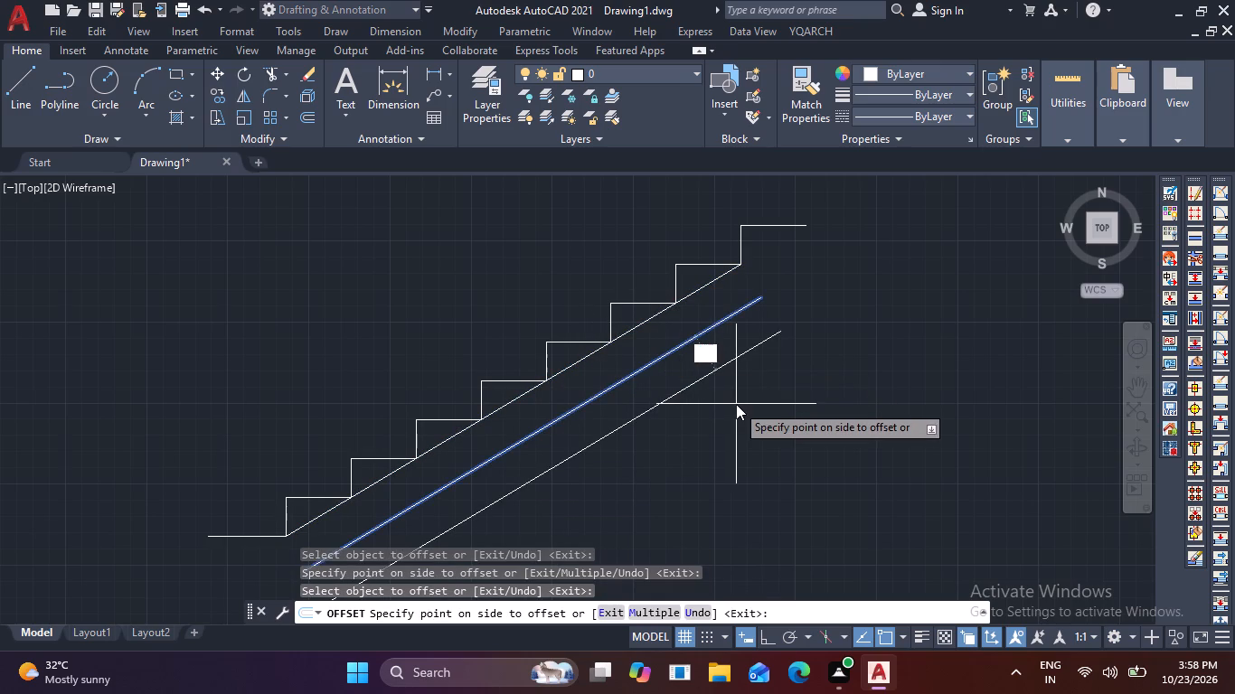
left_click(642, 324)
key("Escape")
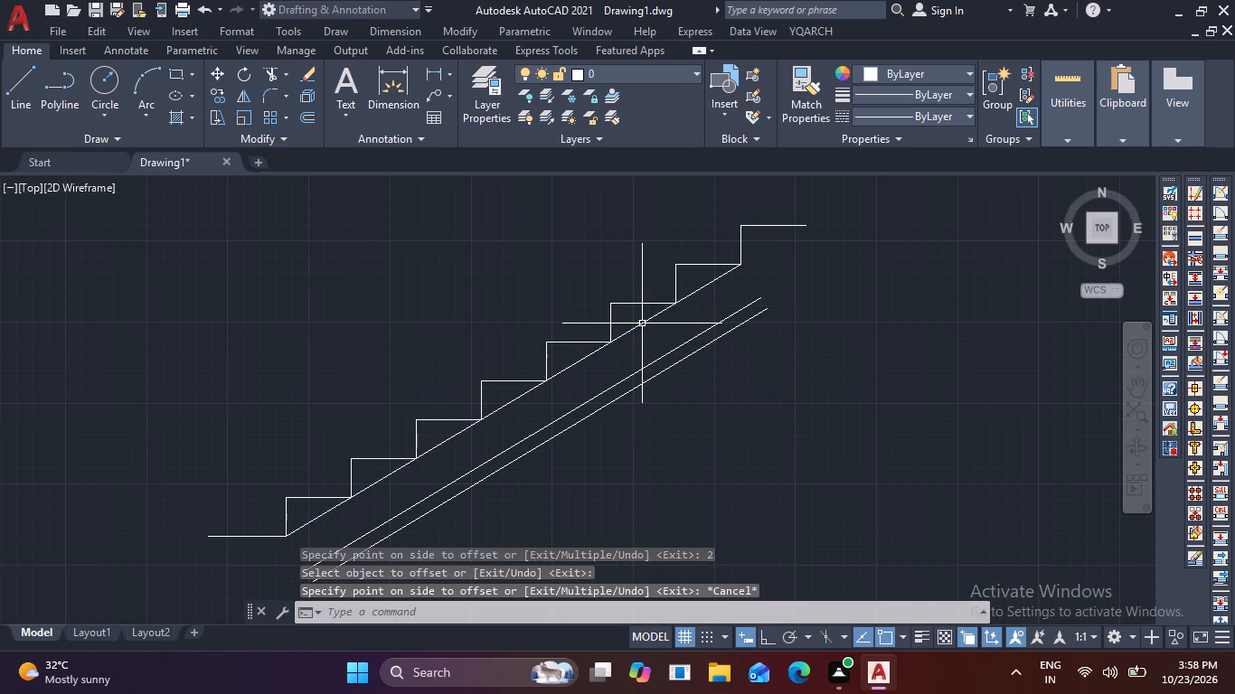
Delete the original sloped polyline that touches the inner corners of the steps.
left_click(642, 324)
key("Delete")
Draw the landing outline: extend the top tread east, go down 6", and return horizontally west to above the upper sloped line's end.
scroll(642, 324, "down", 1)
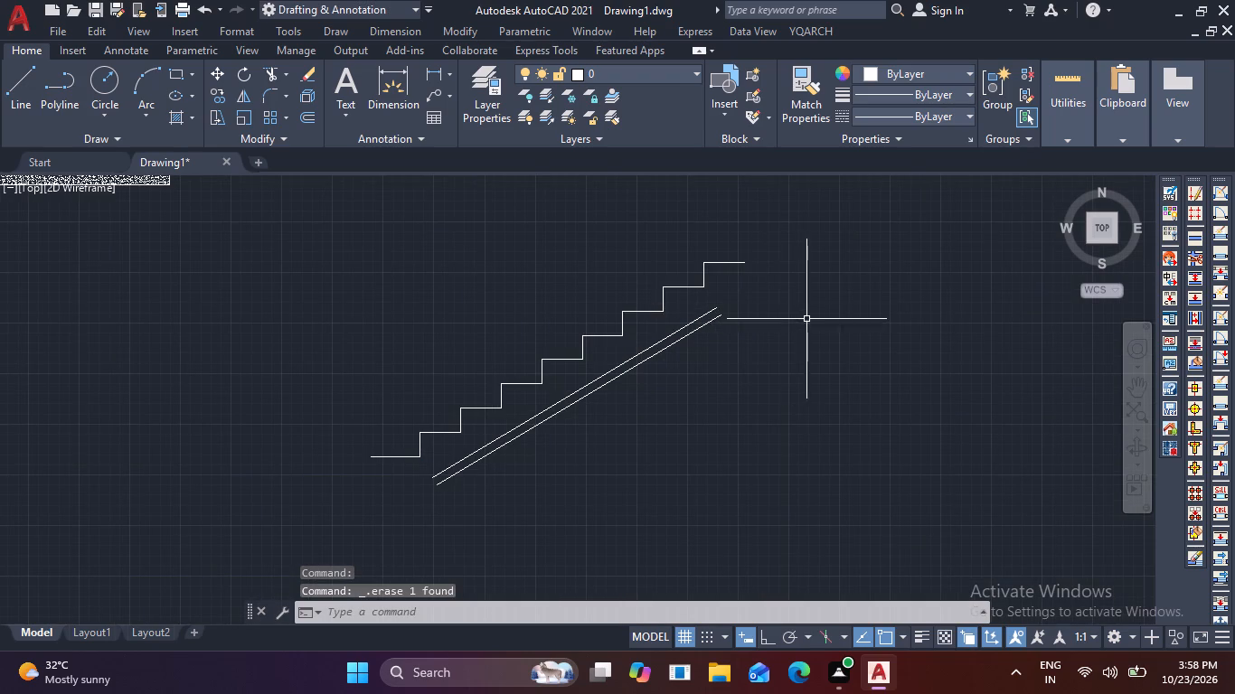
scroll(794, 294, "up", 1)
type("L")
key("space")
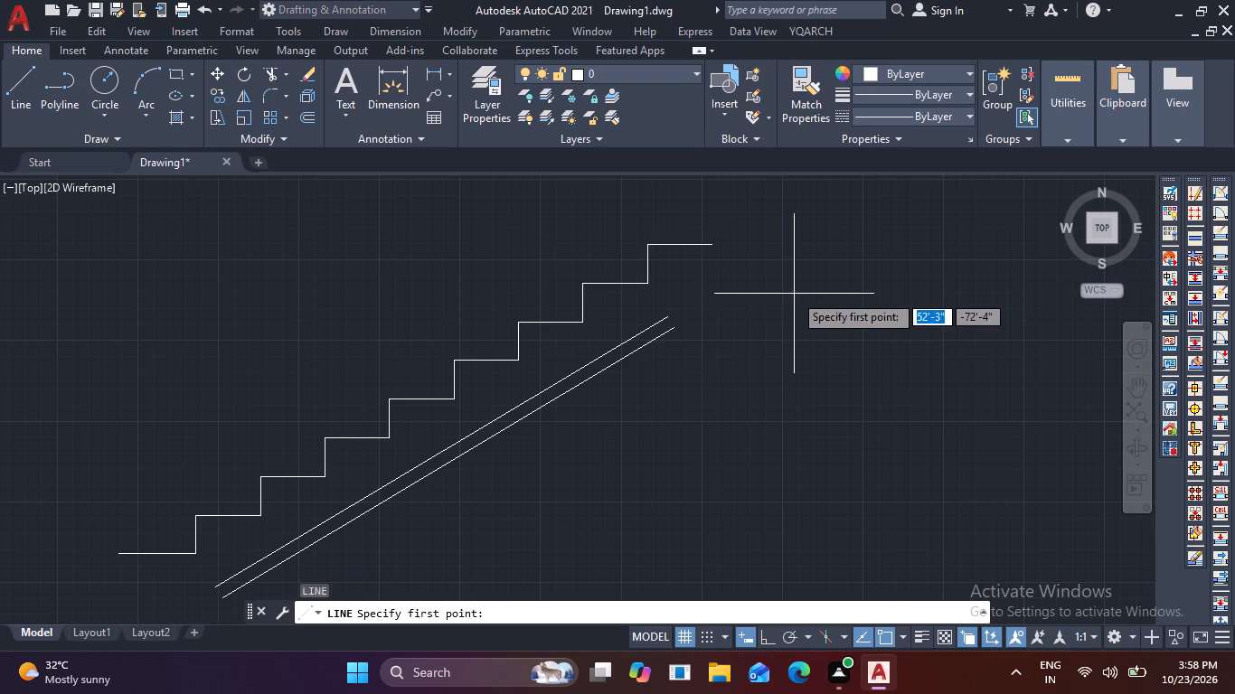
left_click(714, 245)
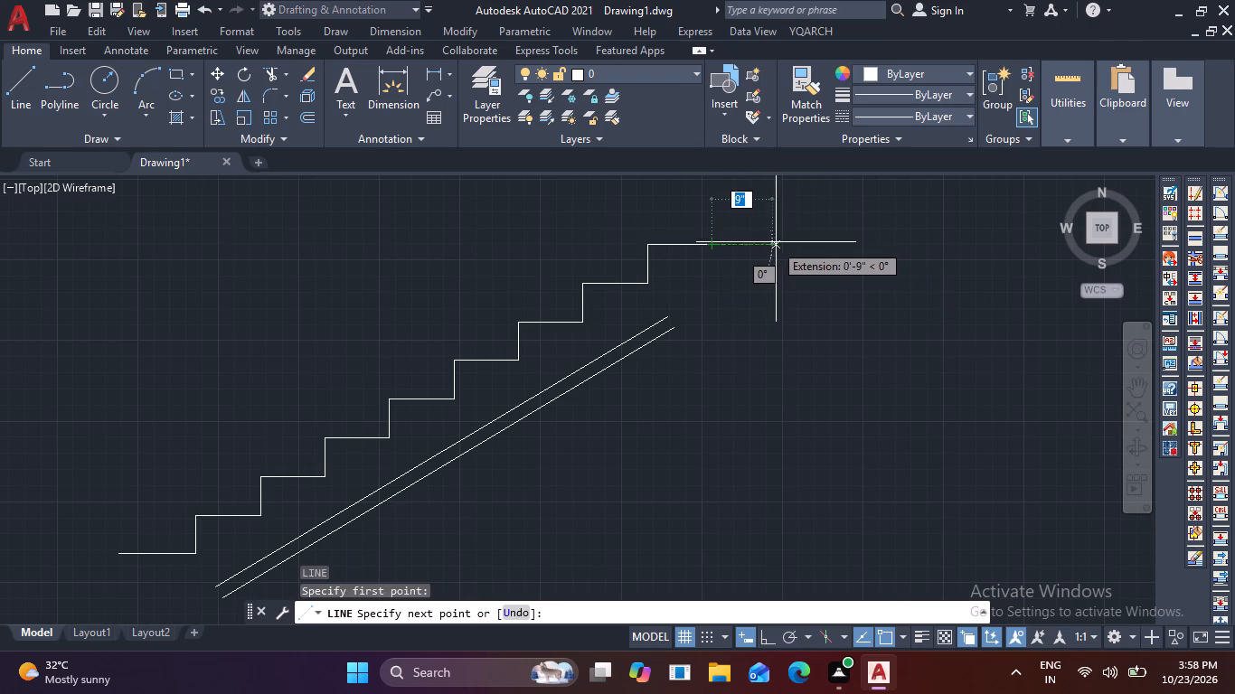
left_click(815, 243)
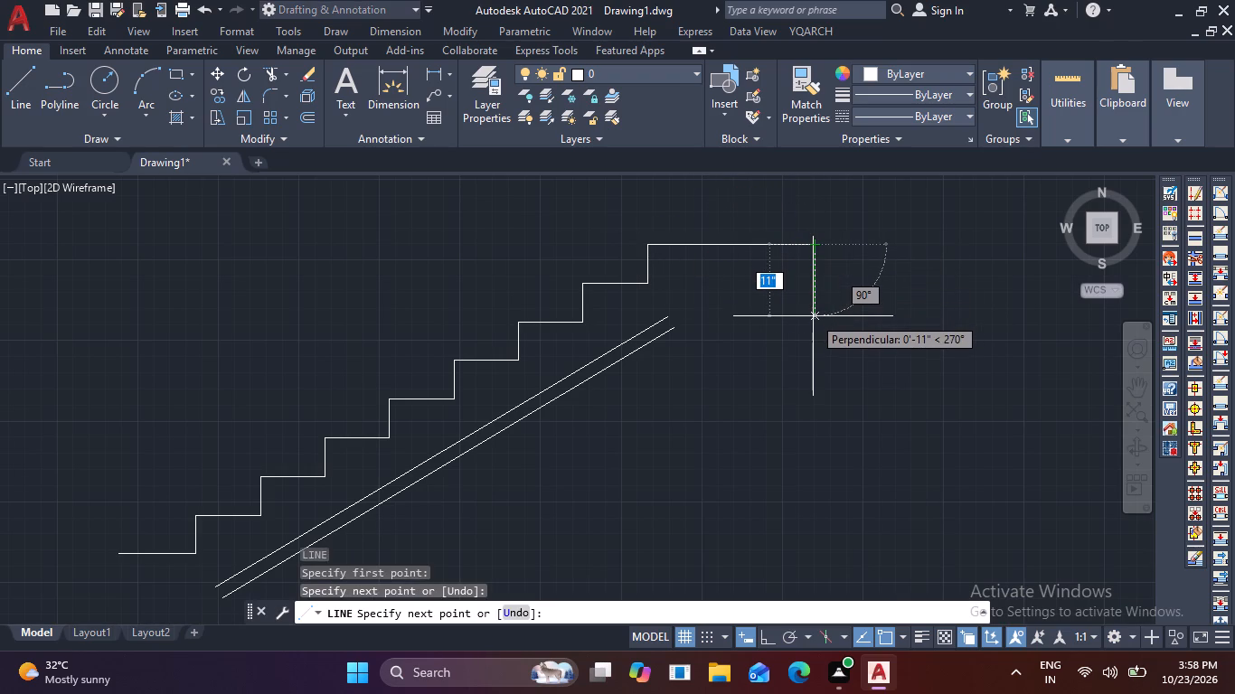
type("6")
key("space")
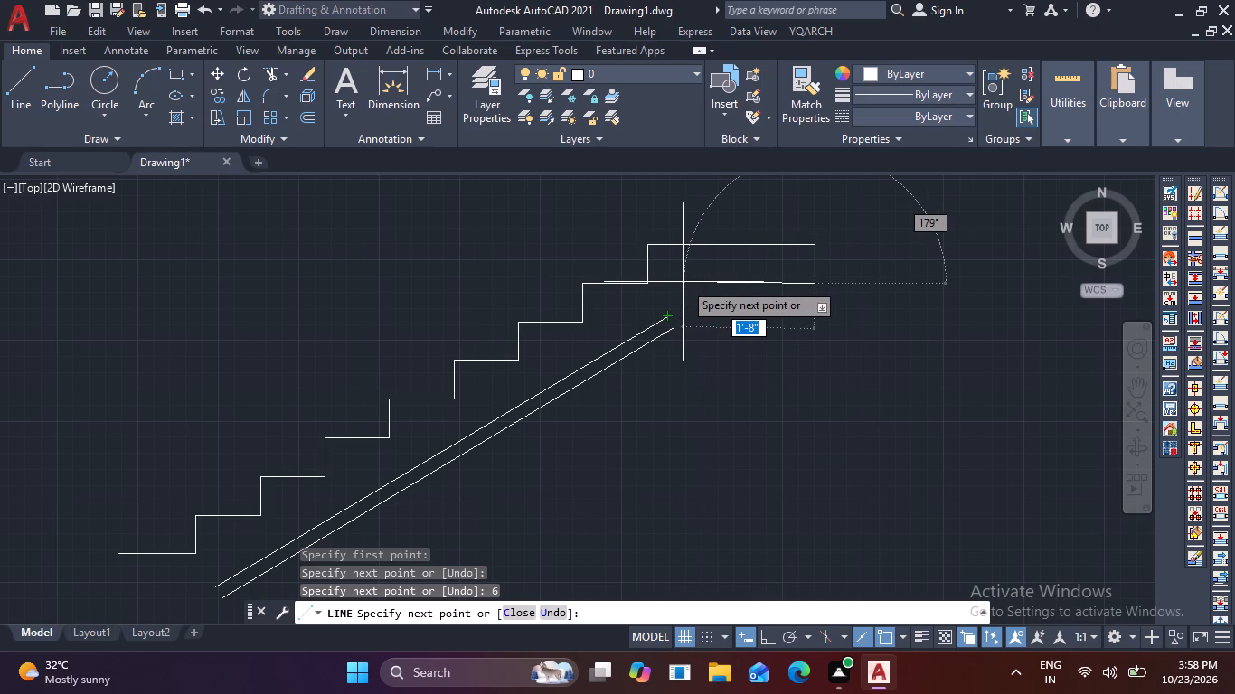
key("F8")
left_click(666, 286)
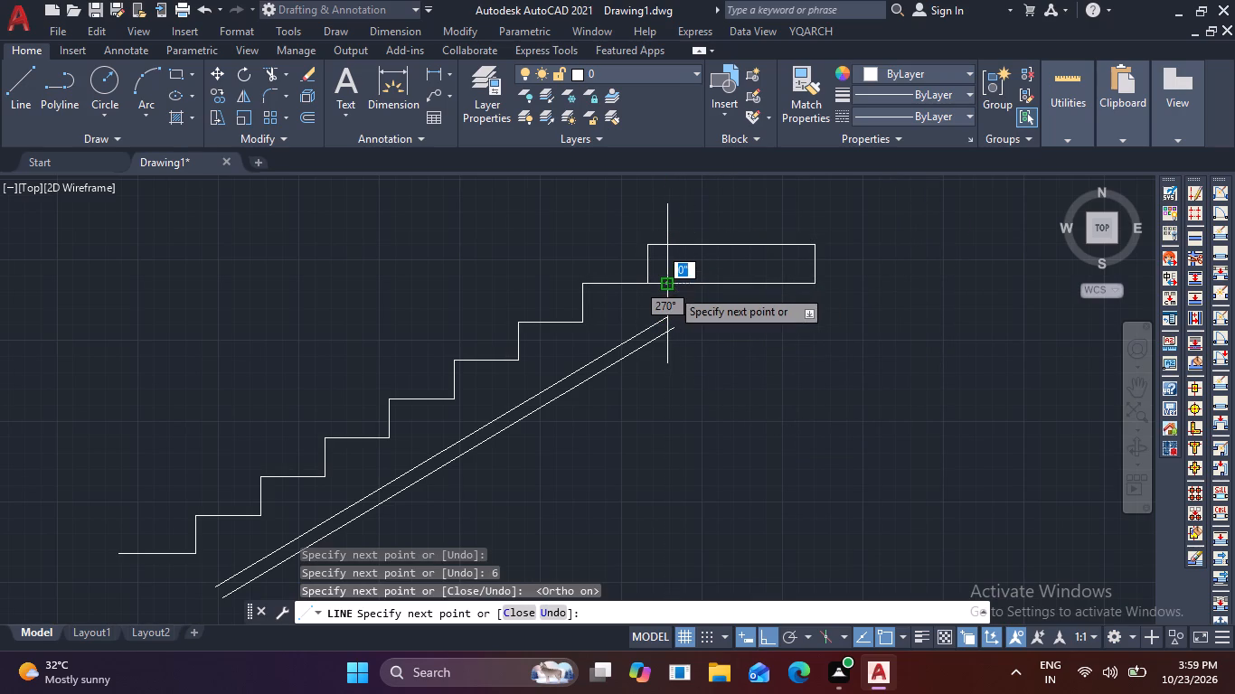
key("Escape")
Extend the upper ends of both sloped soffit lines to the underside of the landing.
key("e")
key("x")
key("space")
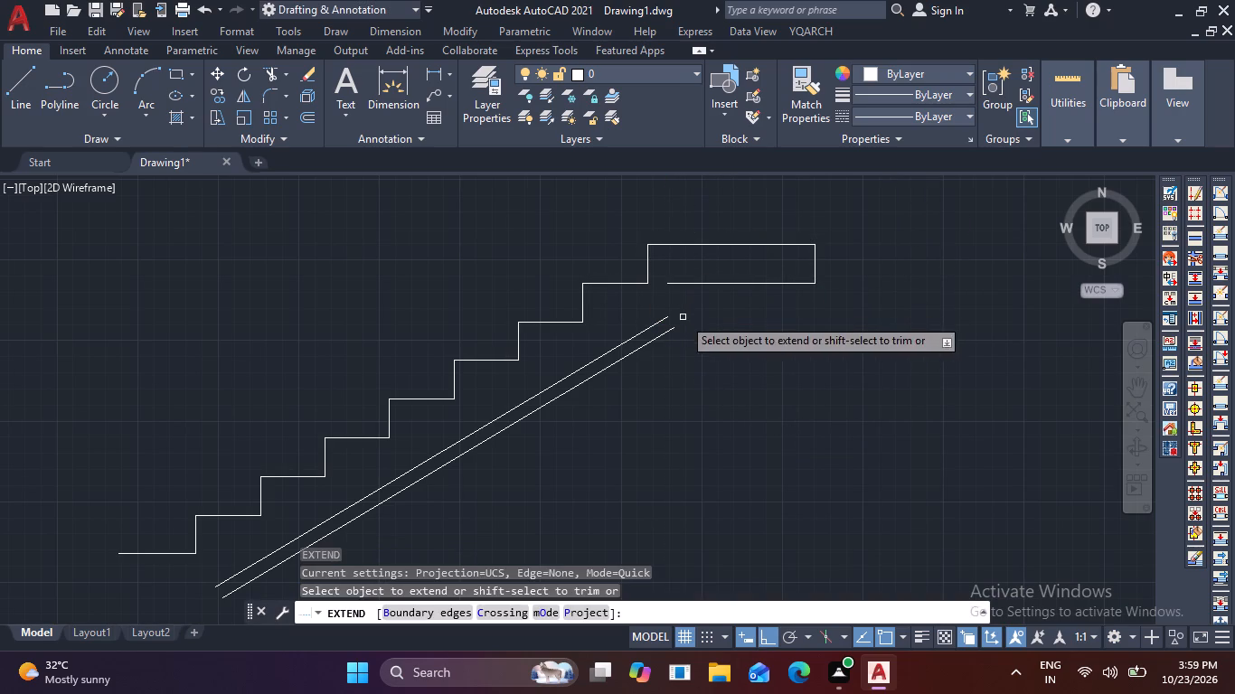
left_click(653, 309)
left_click(685, 349)
key("Escape")
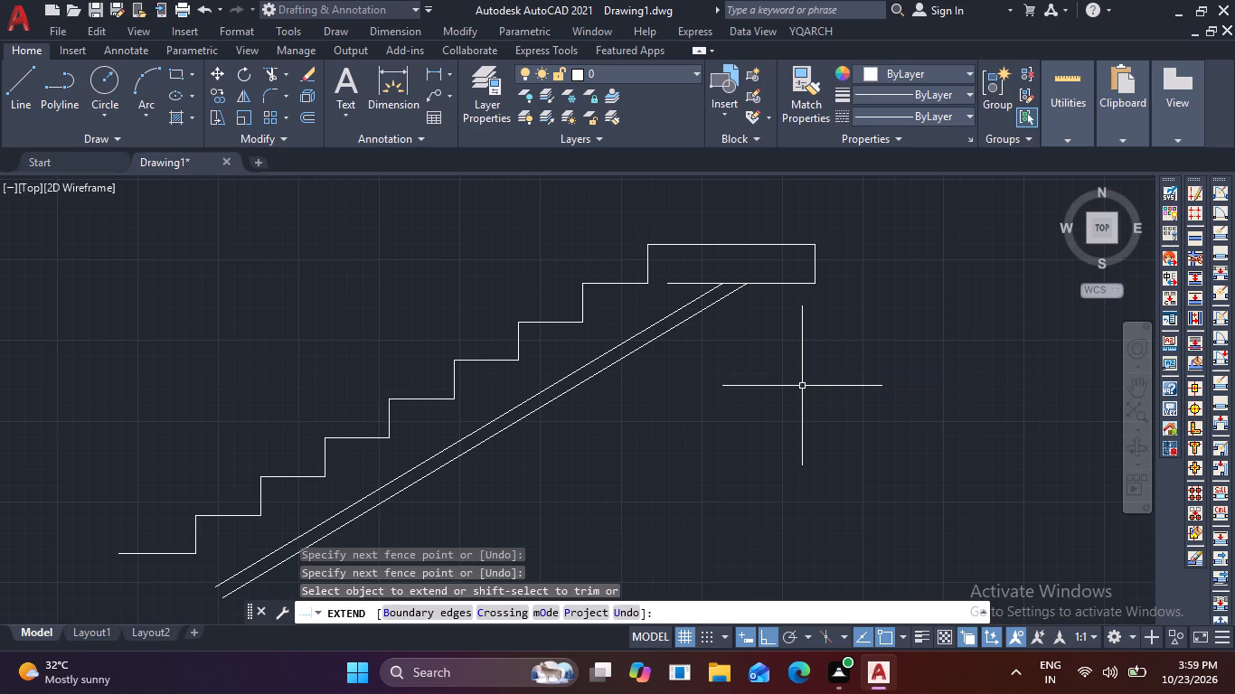
Trim the part of the landing's underside that projects west of the upper sloped line.
key("t")
key("r")
key("space")
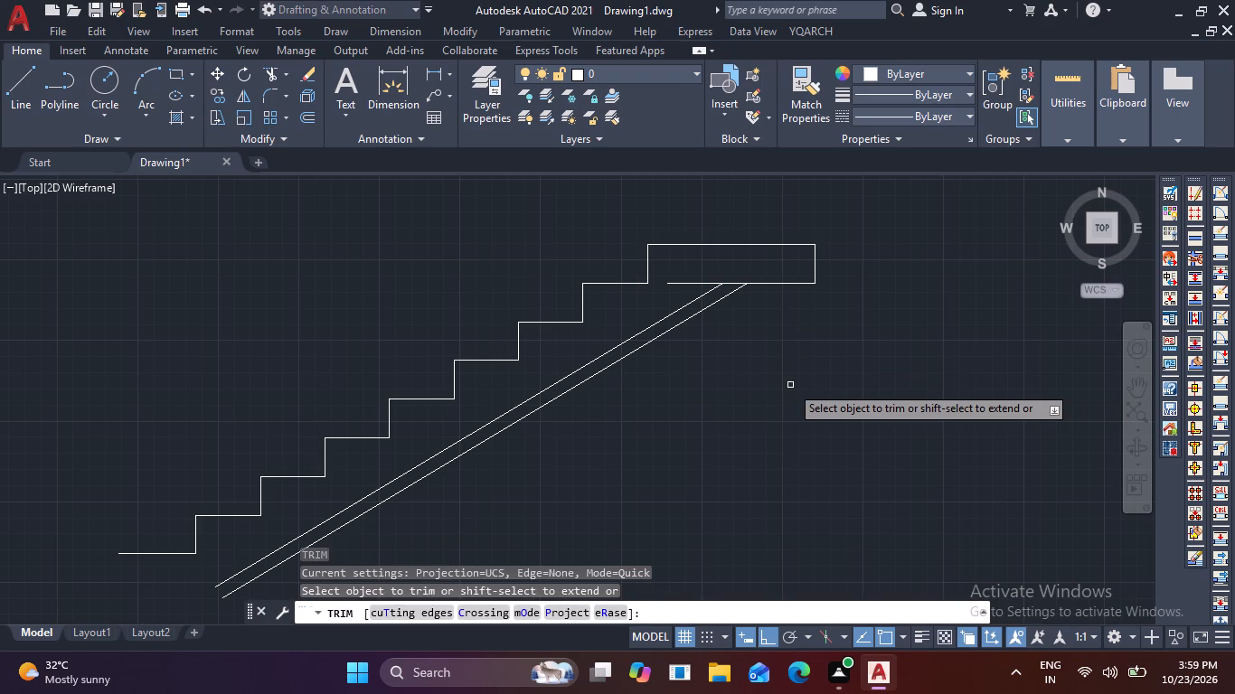
left_click(691, 285)
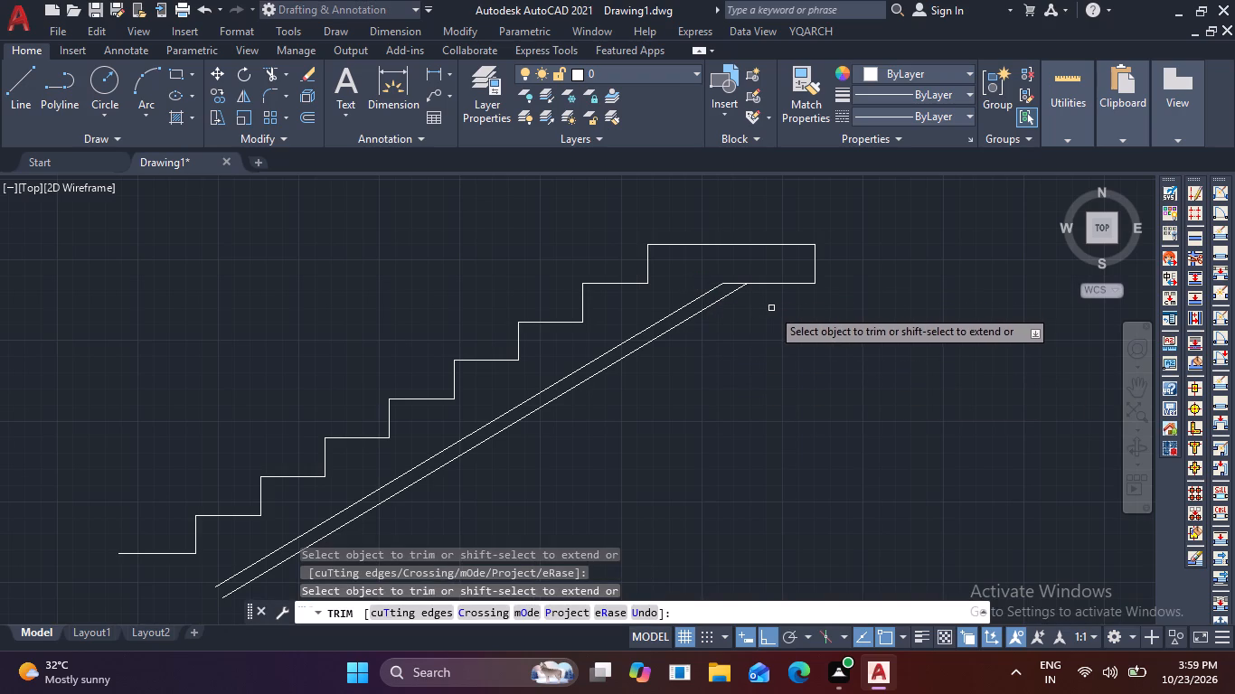
key("Escape")
Draw the landing's soffit line from its lower east corner, 2" down and horizontally west past the lower sloped line.
type("L")
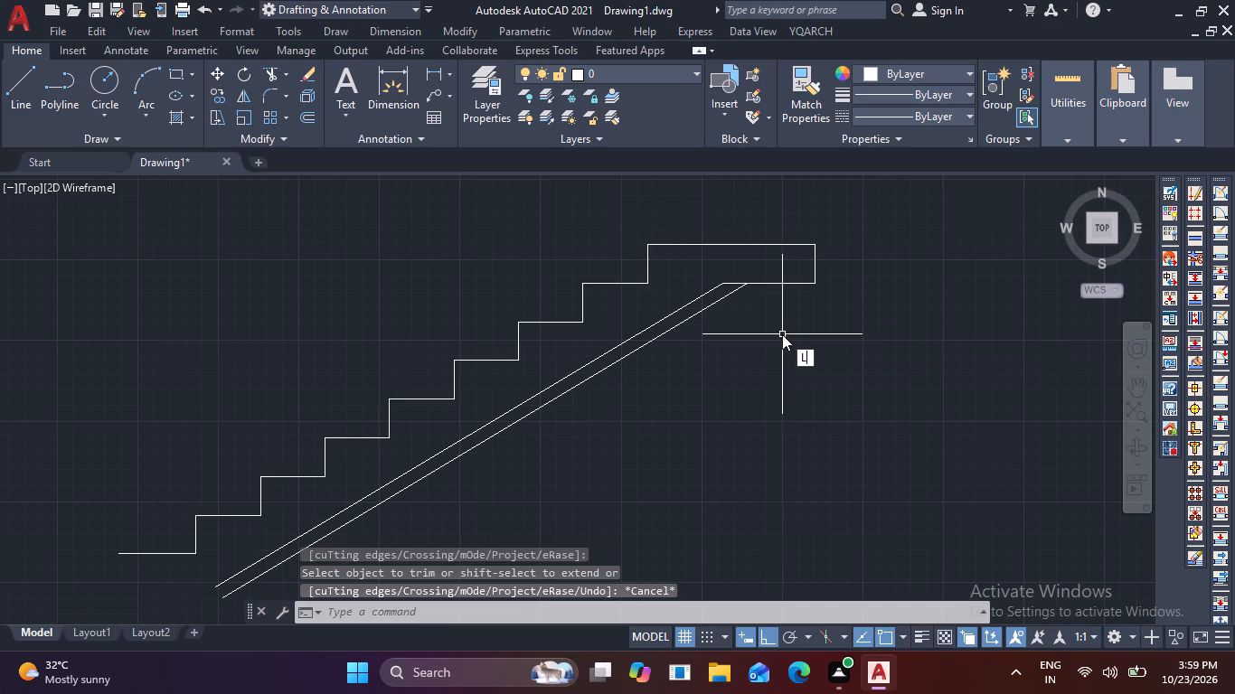
key("space")
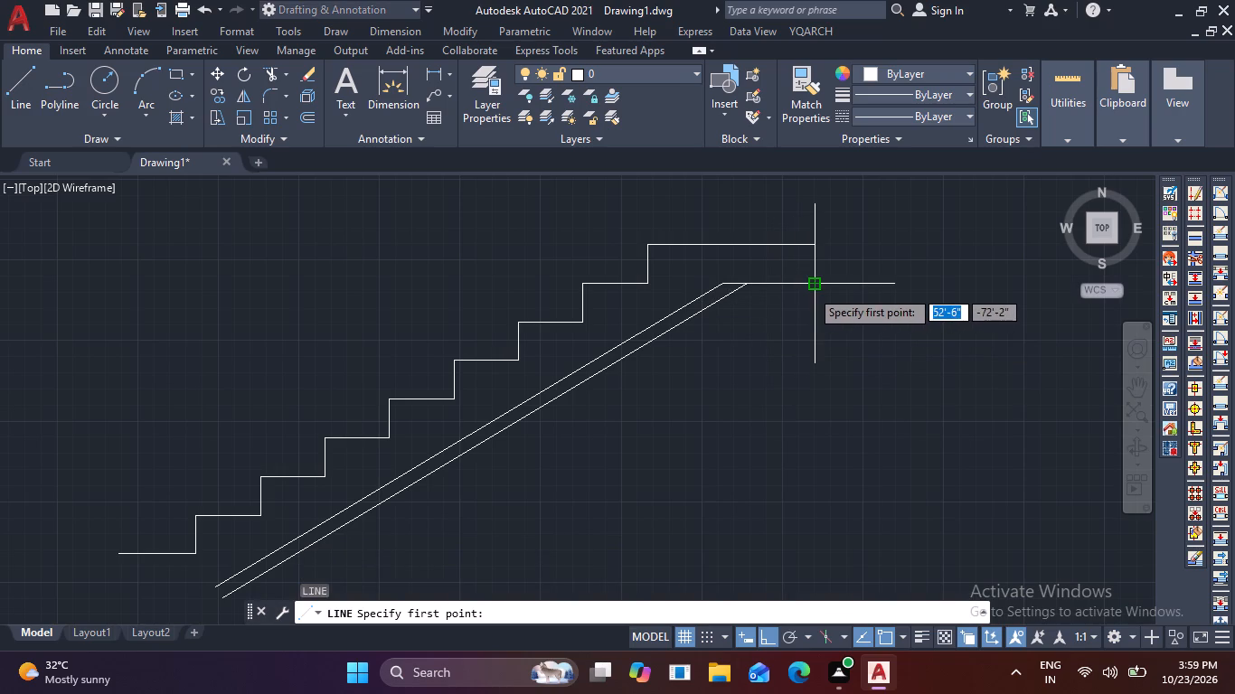
left_click(810, 289)
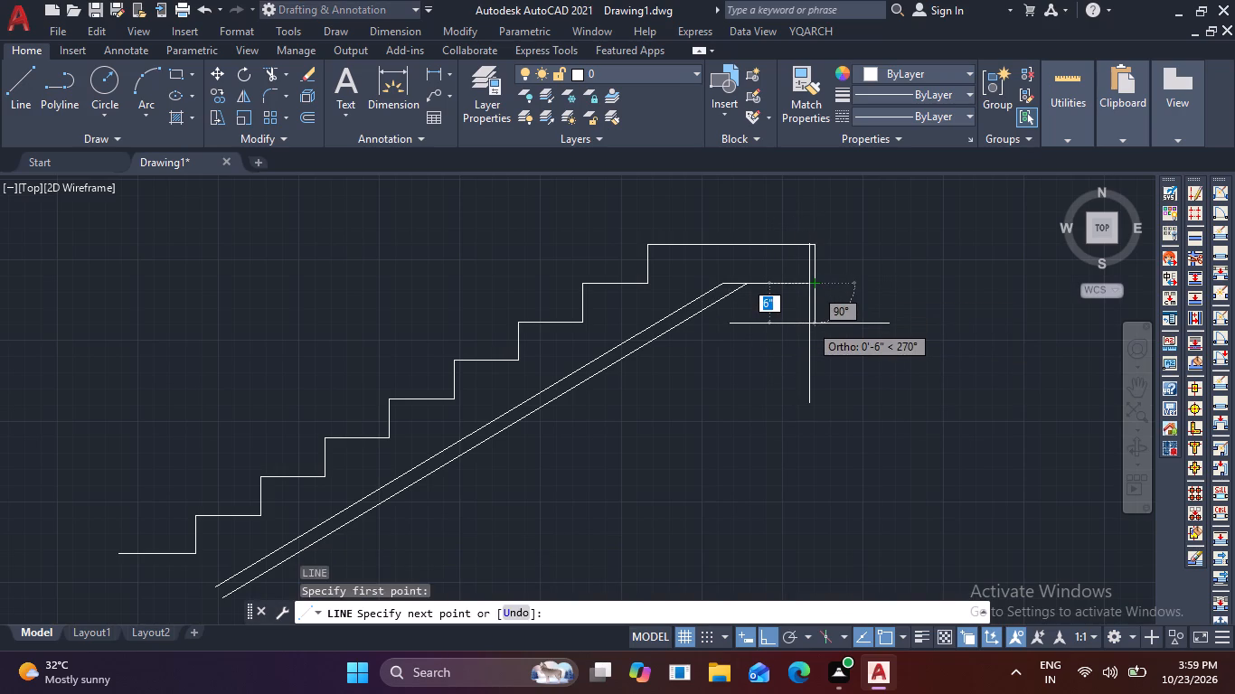
type("2")
key("space")
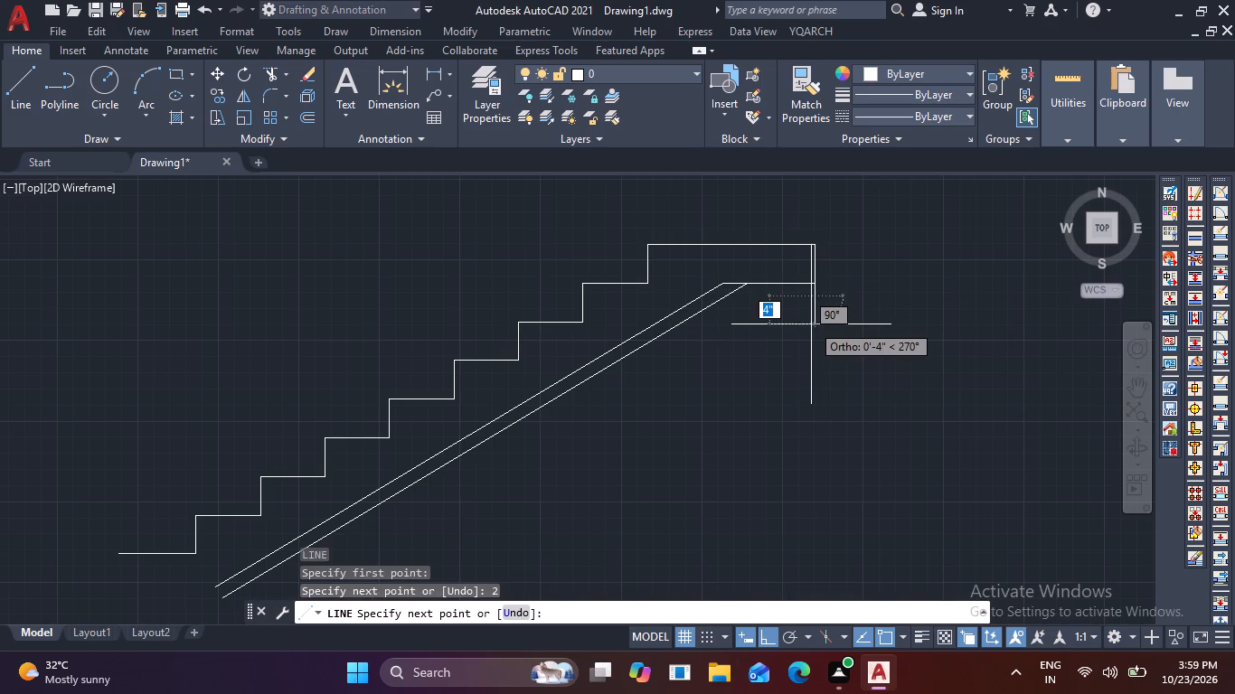
scroll(756, 308, "up", 1)
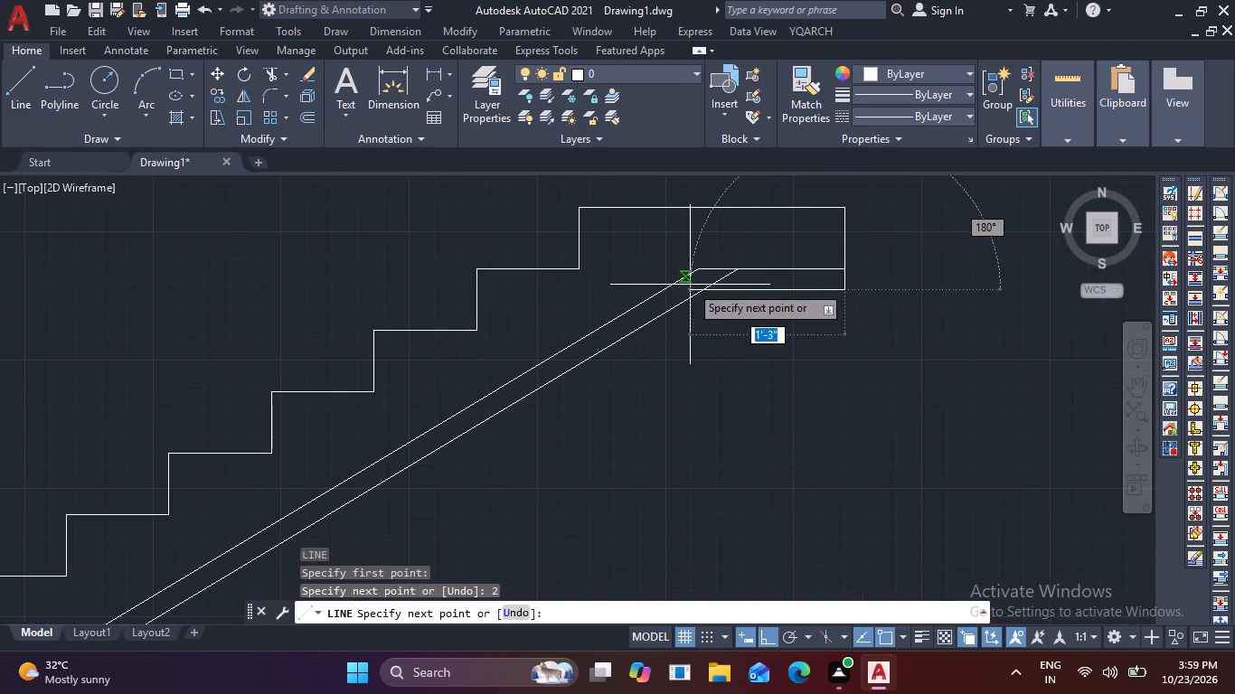
scroll(690, 285, "up", 3)
left_click(681, 301)
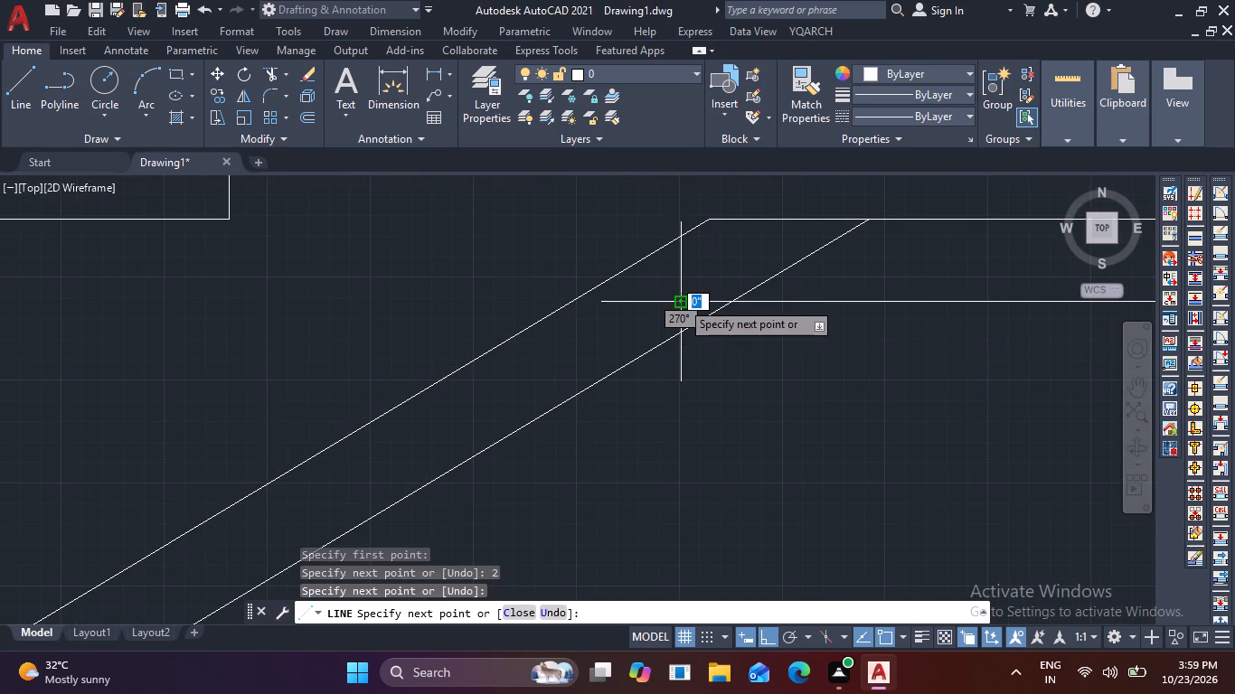
key("grave")
key("Escape")
type("TR")
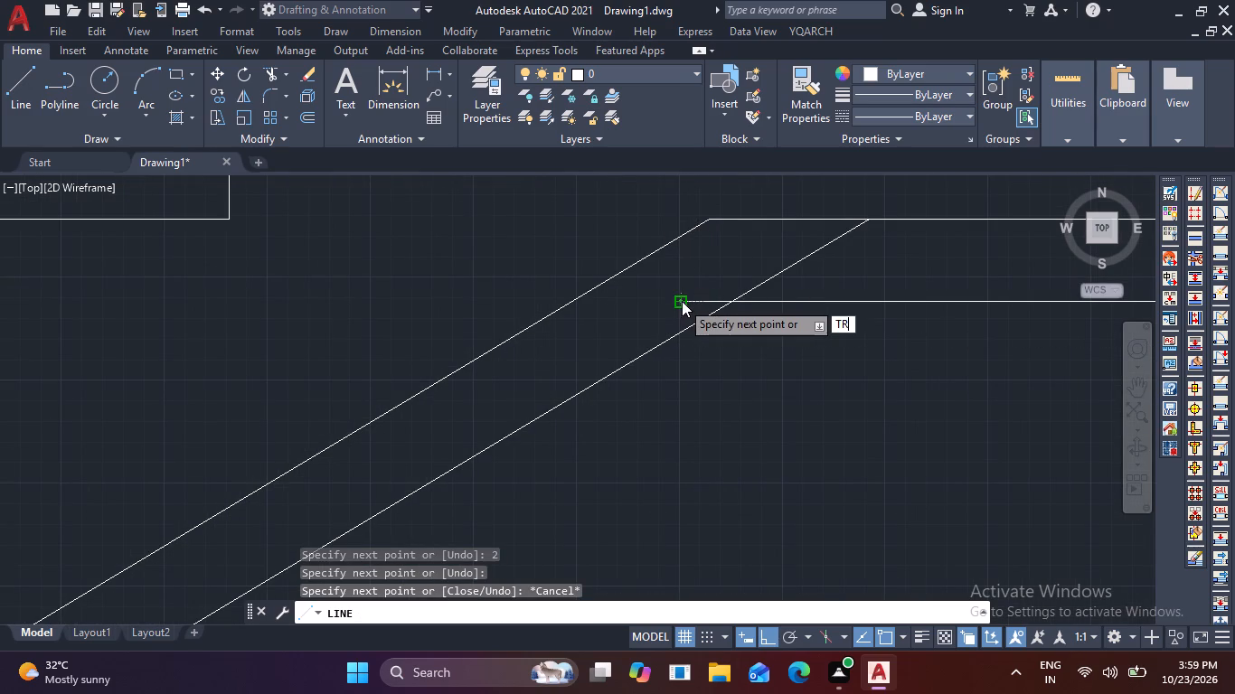
key("space")
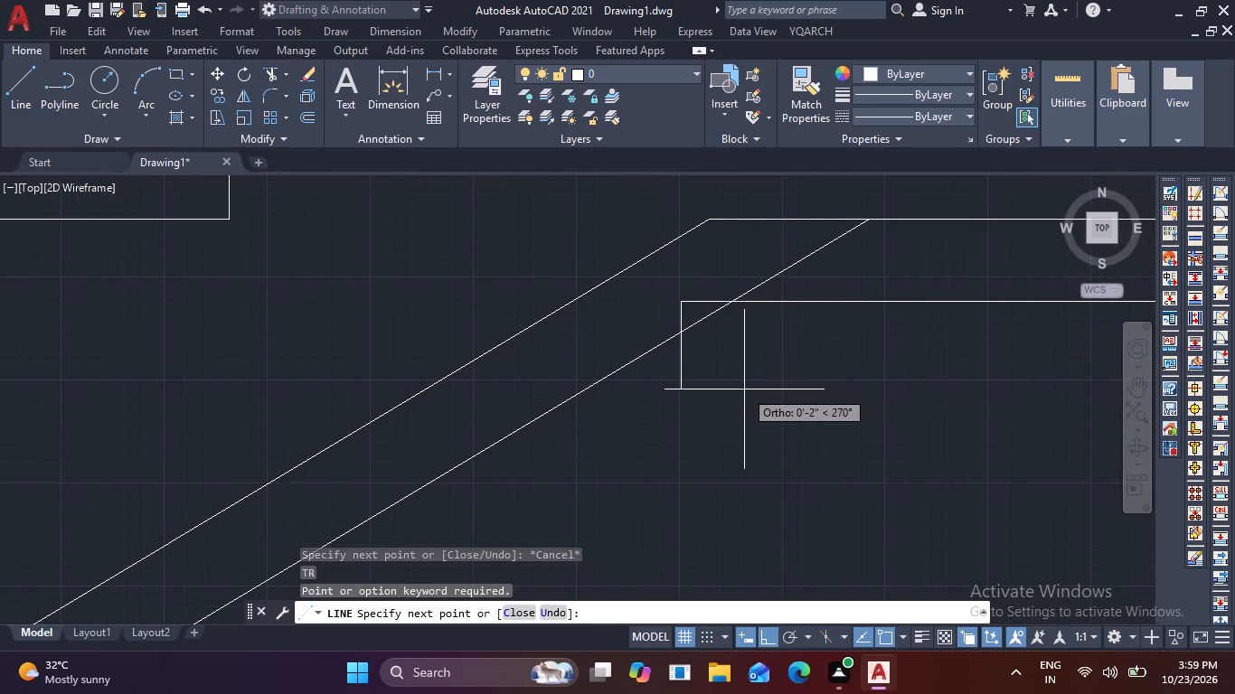
key("Escape")
Trim the lower sloped line above the new landing soffit line and the soffit line's overrun west of the slope.
key("t")
key("r")
key("space")
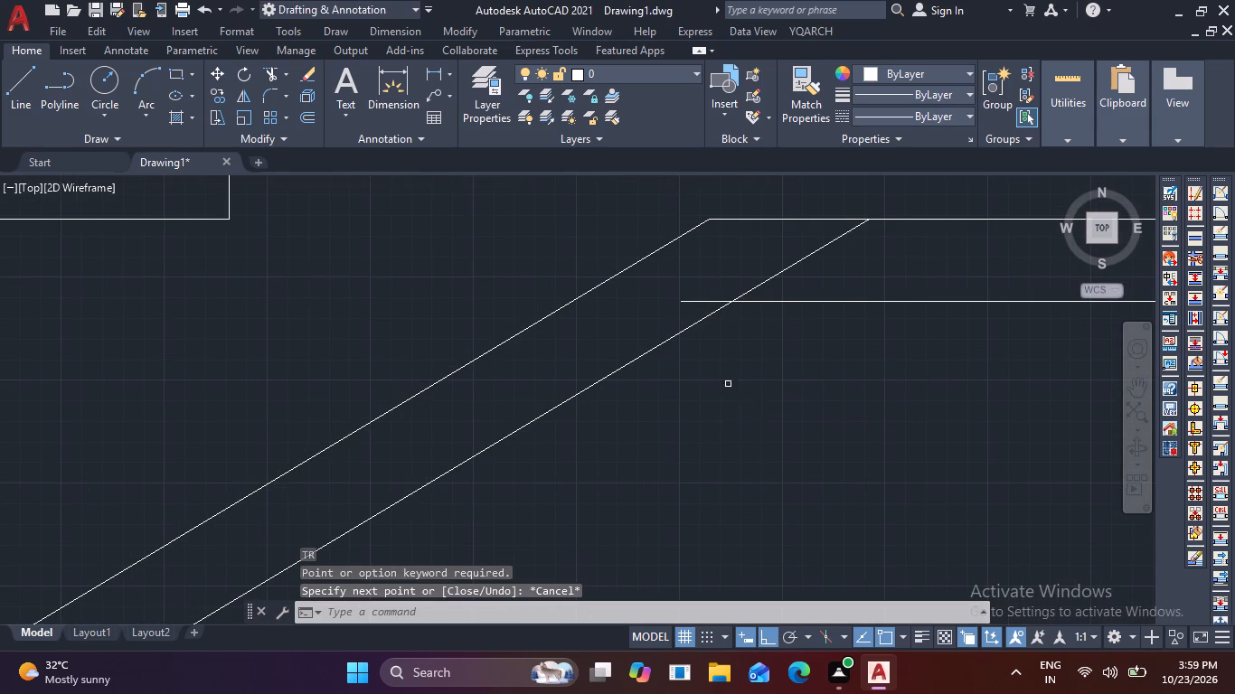
left_click(802, 276)
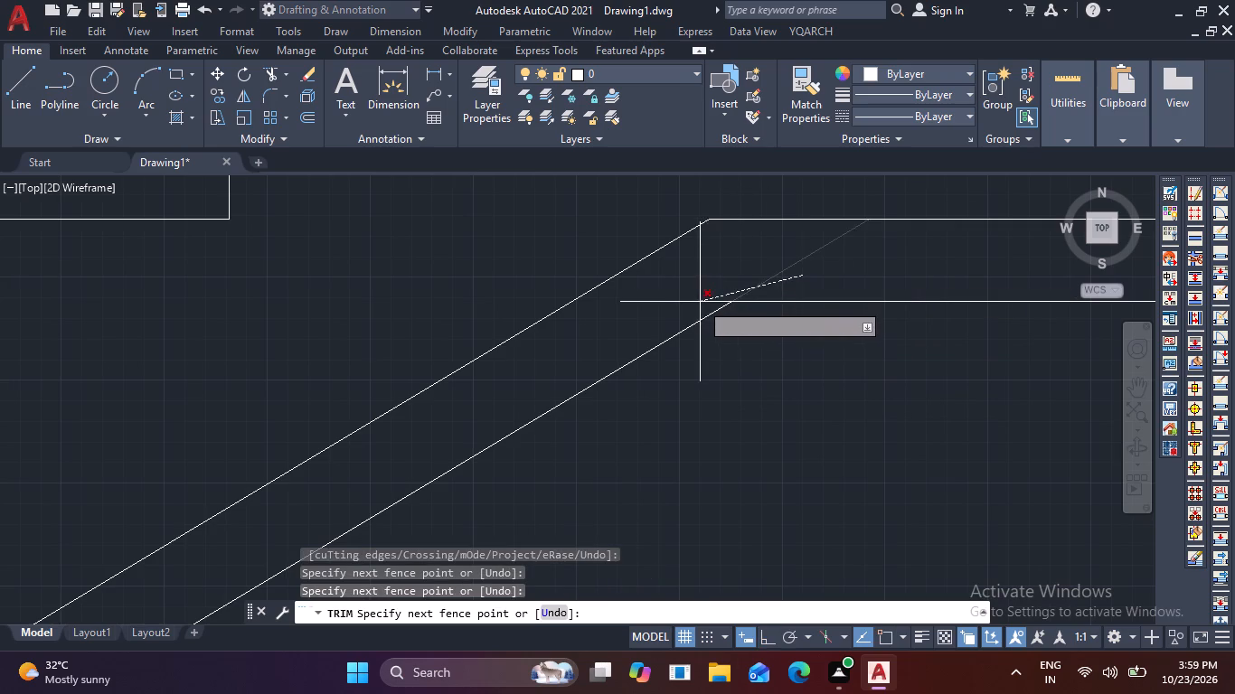
left_click(700, 302)
scroll(777, 253, "down", 3)
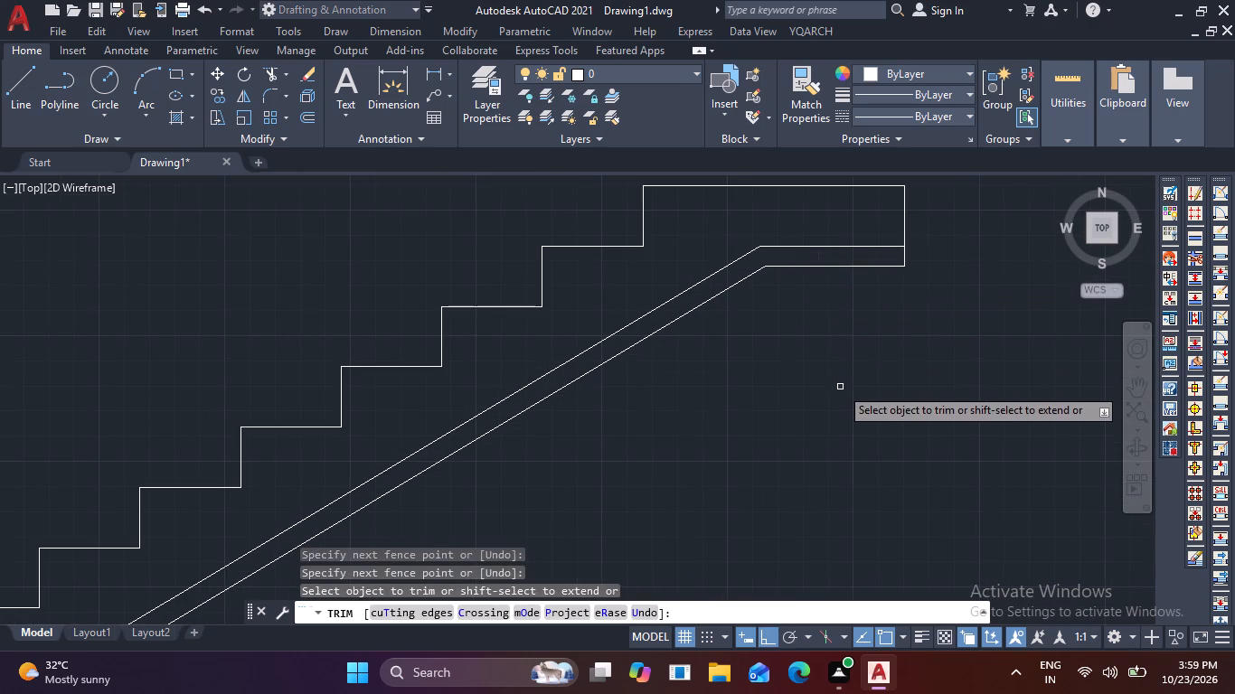
key("Escape")
Draw the base outline from the bottom tread's west end, 6" down and about 1'-11" east past both sloped lines.
scroll(826, 398, "down", 1)
middle_click_drag(715, 468, 923, 333)
middle_click(923, 333)
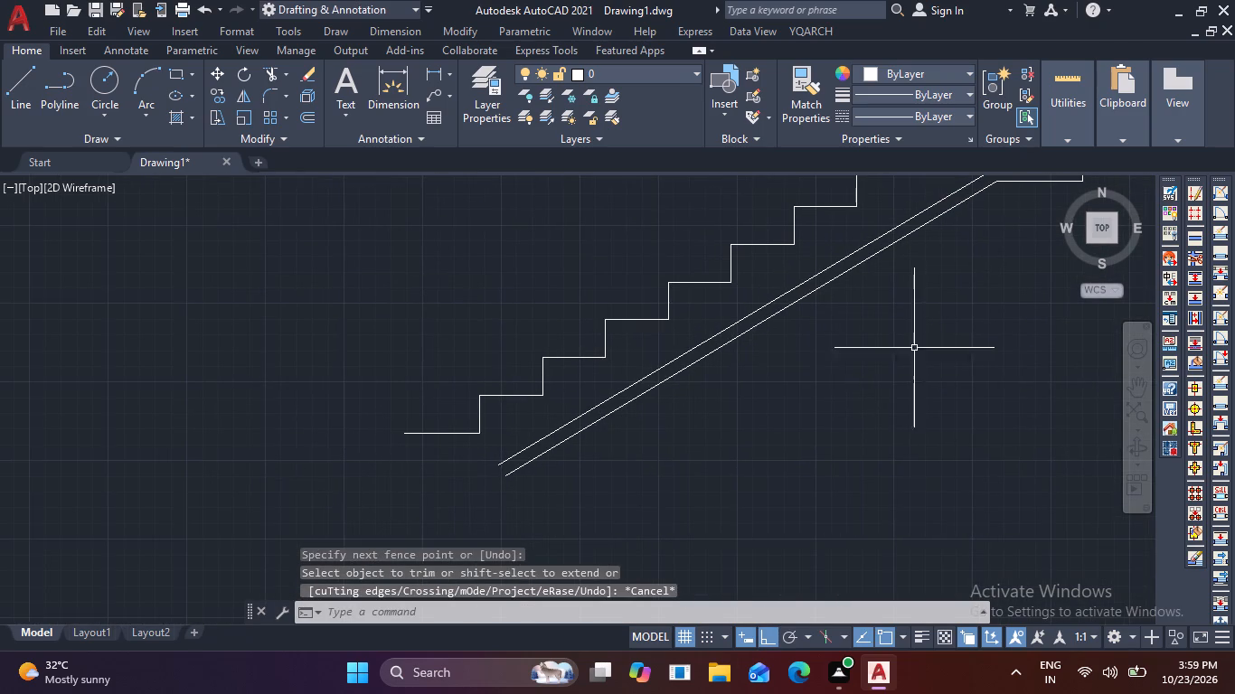
key("l")
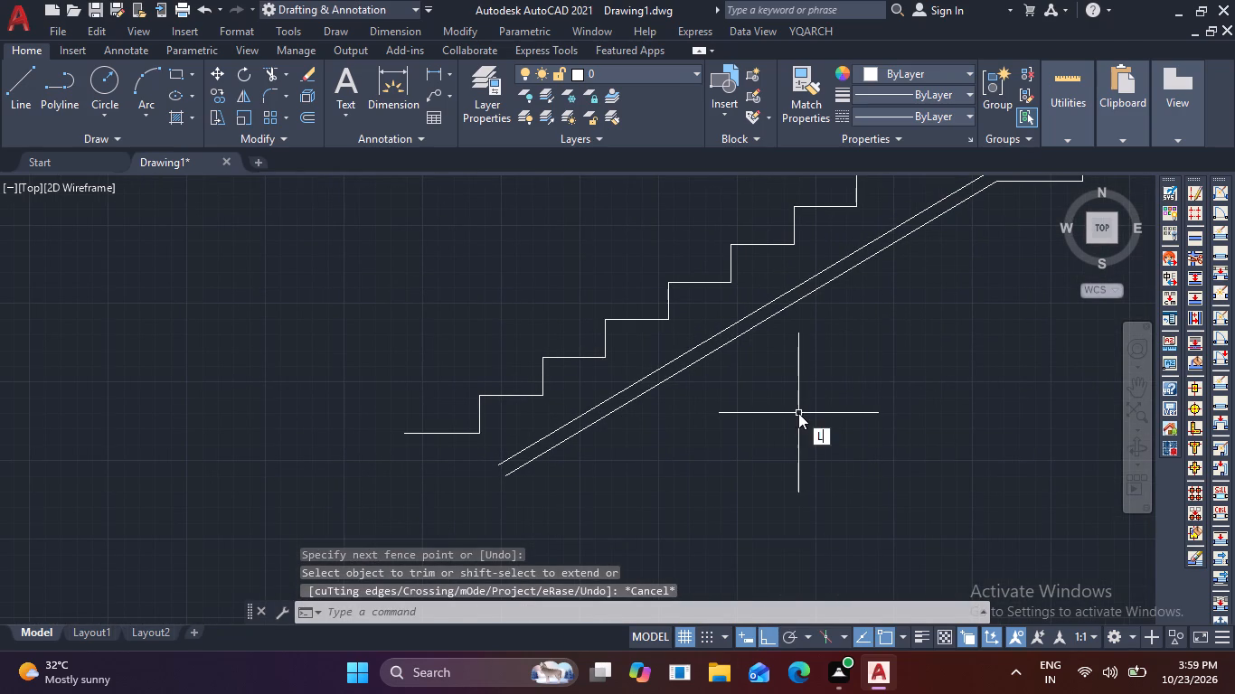
key("space")
left_click(404, 432)
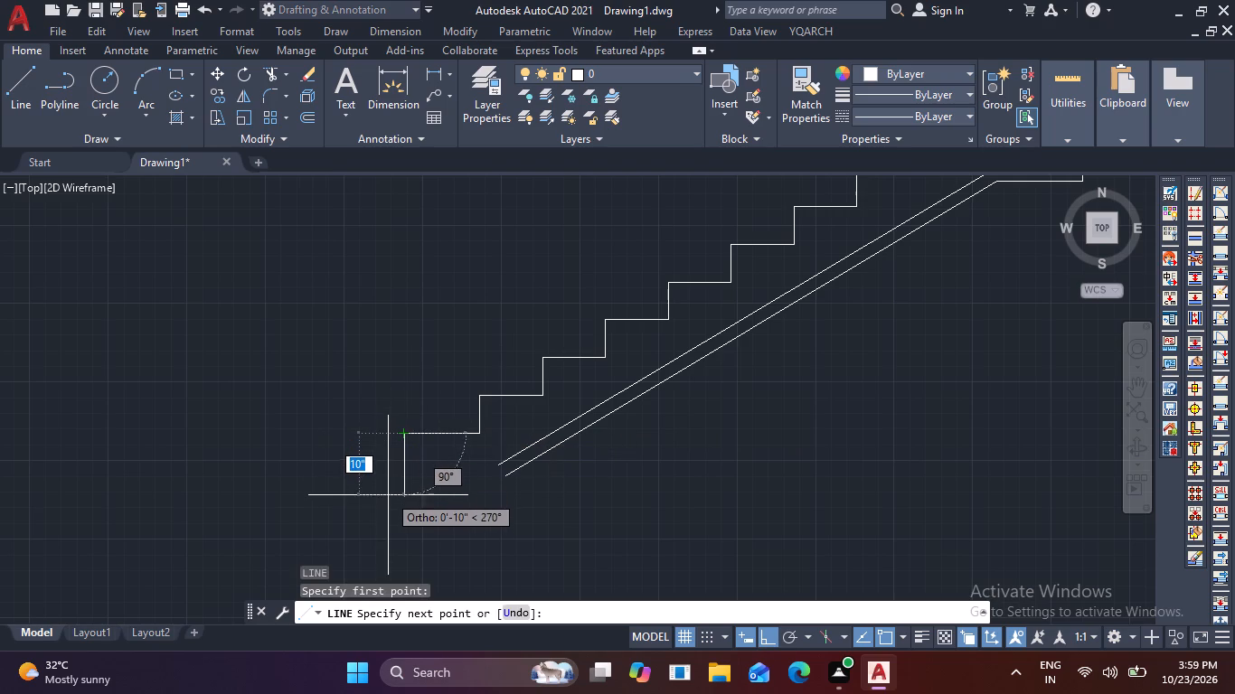
type("6")
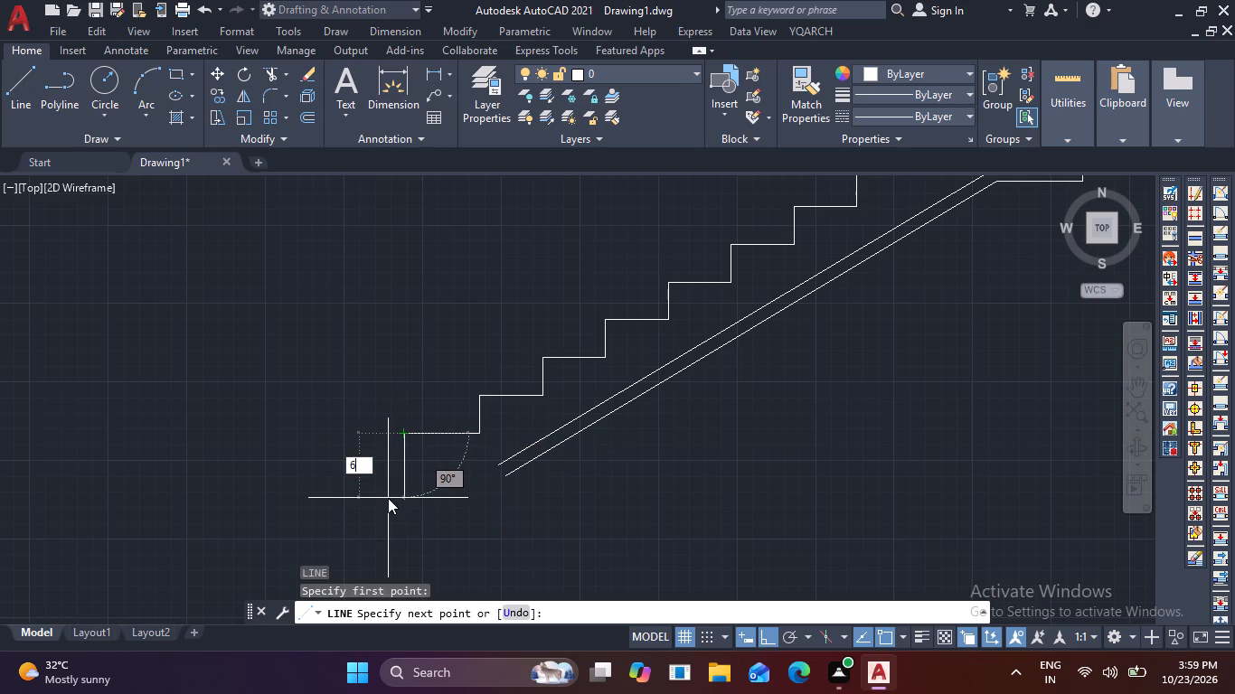
key("space")
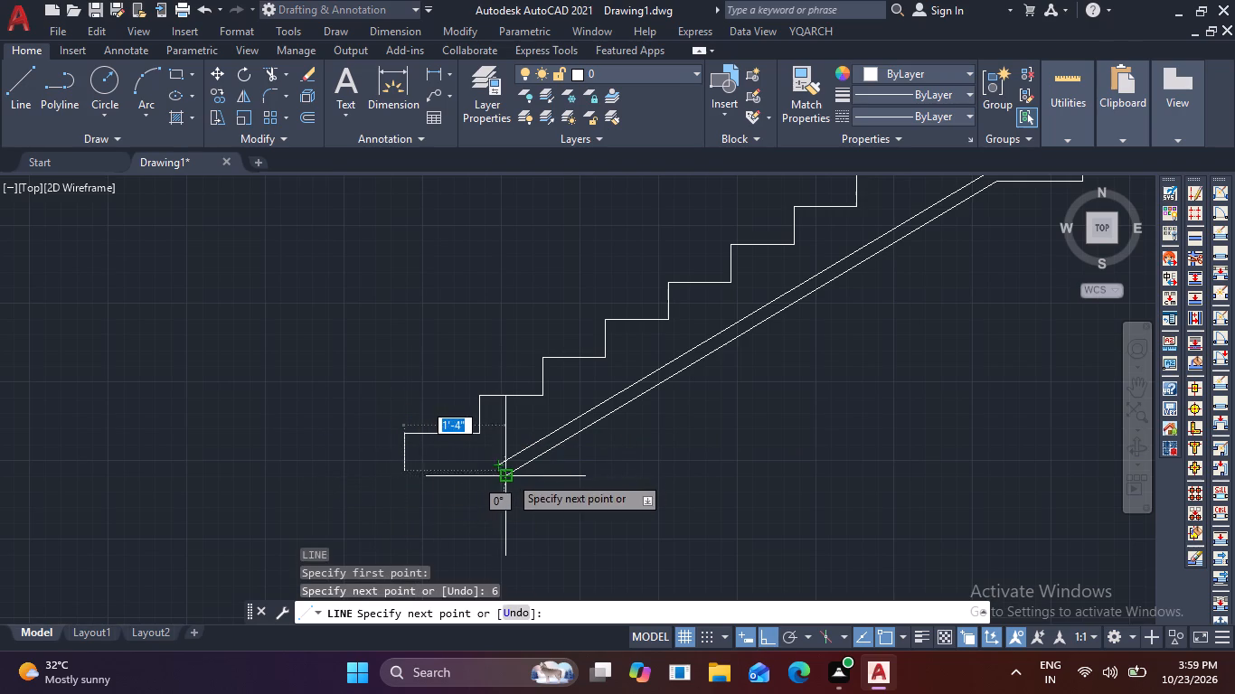
scroll(514, 472, "up", 2)
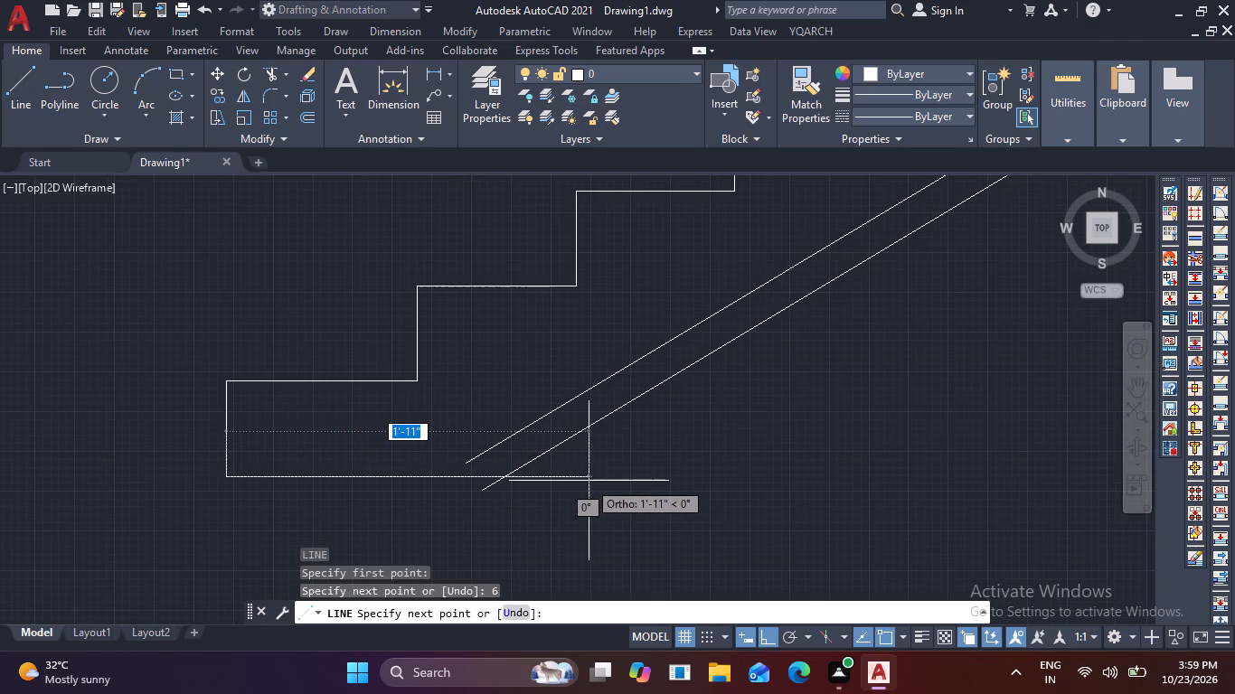
left_click(589, 481)
key("Escape")
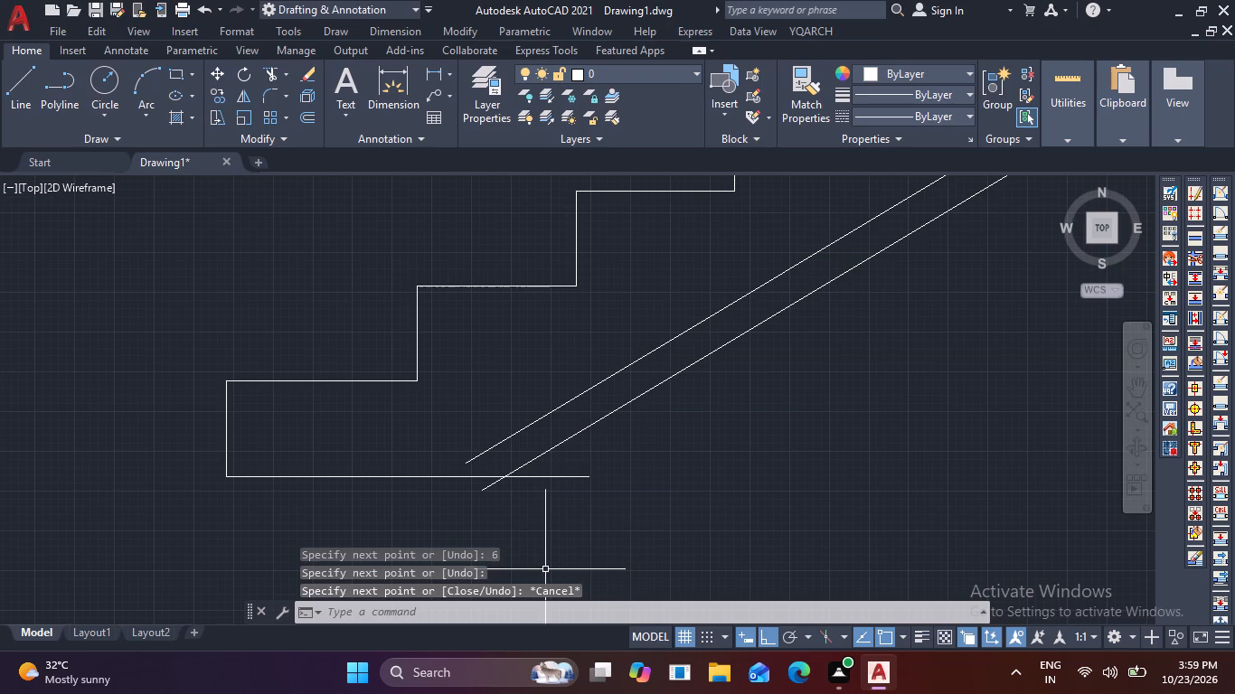
Extend the upper sloped line's lower end to the underside of the base.
type("EX")
key("space")
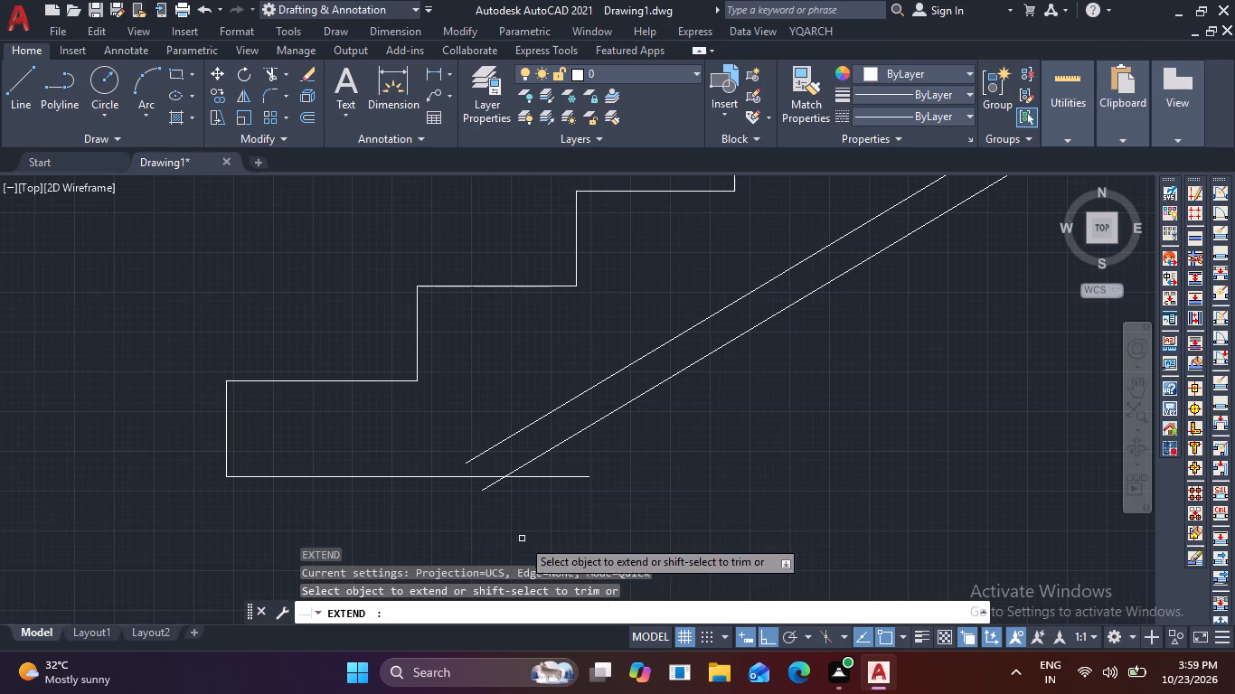
left_click(500, 443)
key("Escape")
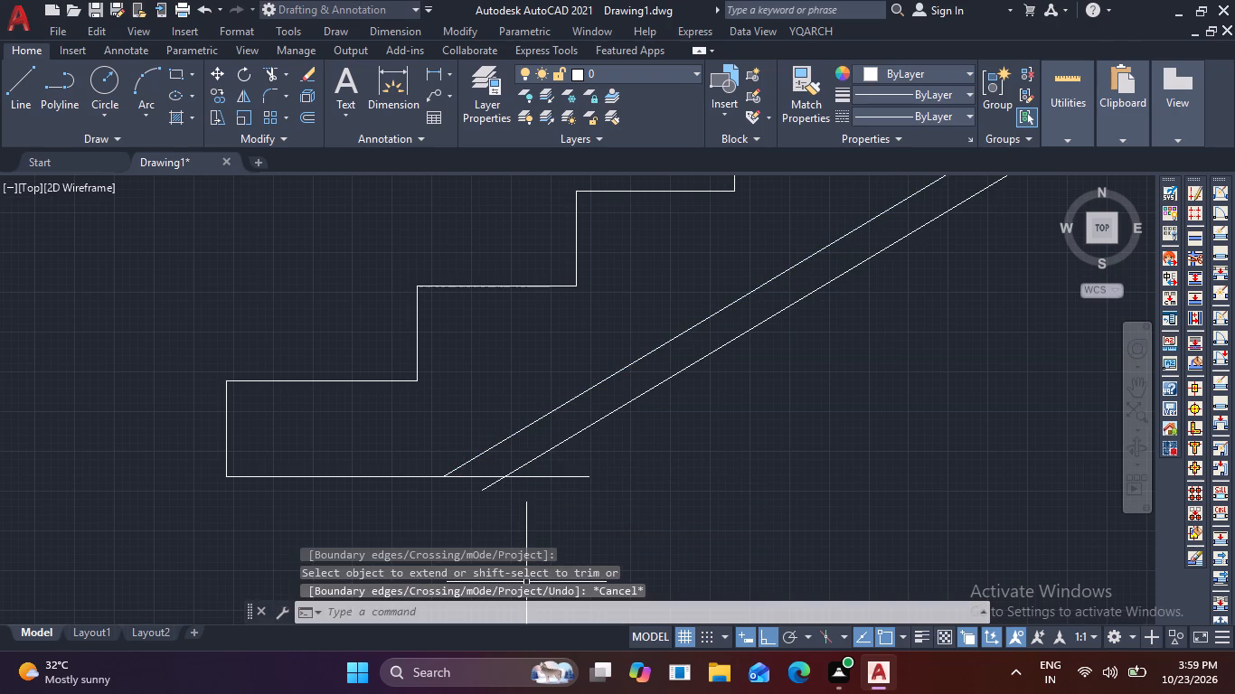
Draw the base's soffit line from its lower west corner, 2" down and about 1'-7" east past the sloped lines.
key("l")
key("space")
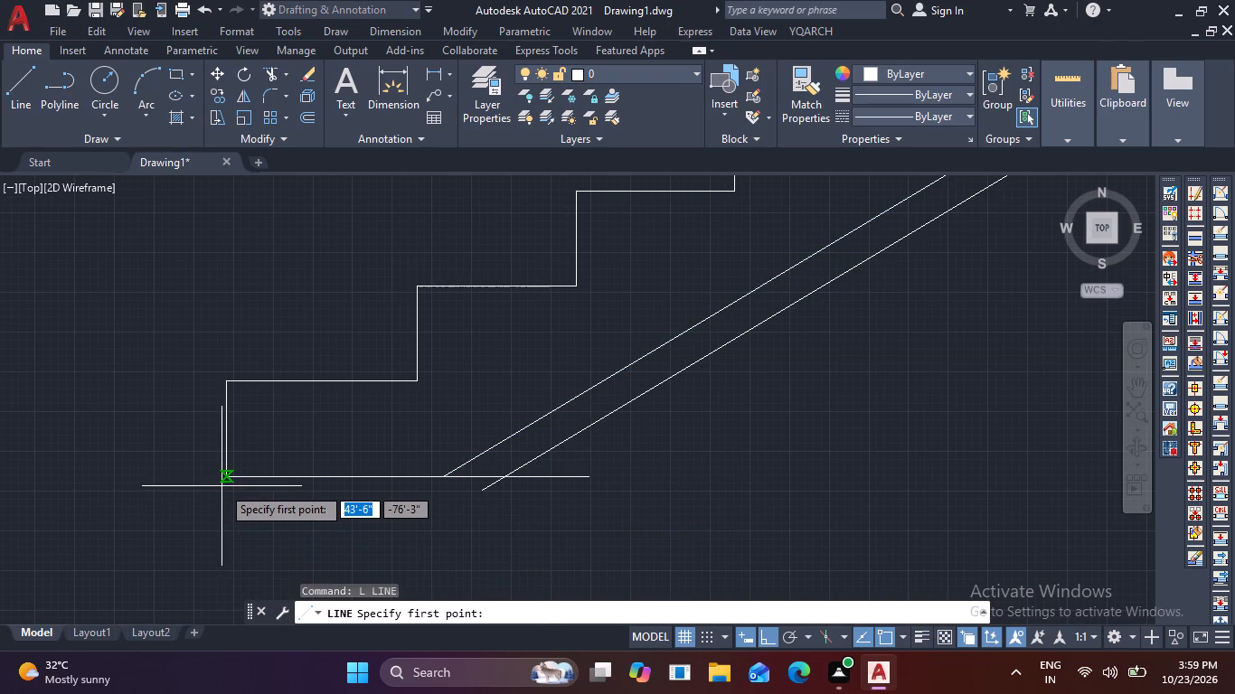
left_click(231, 473)
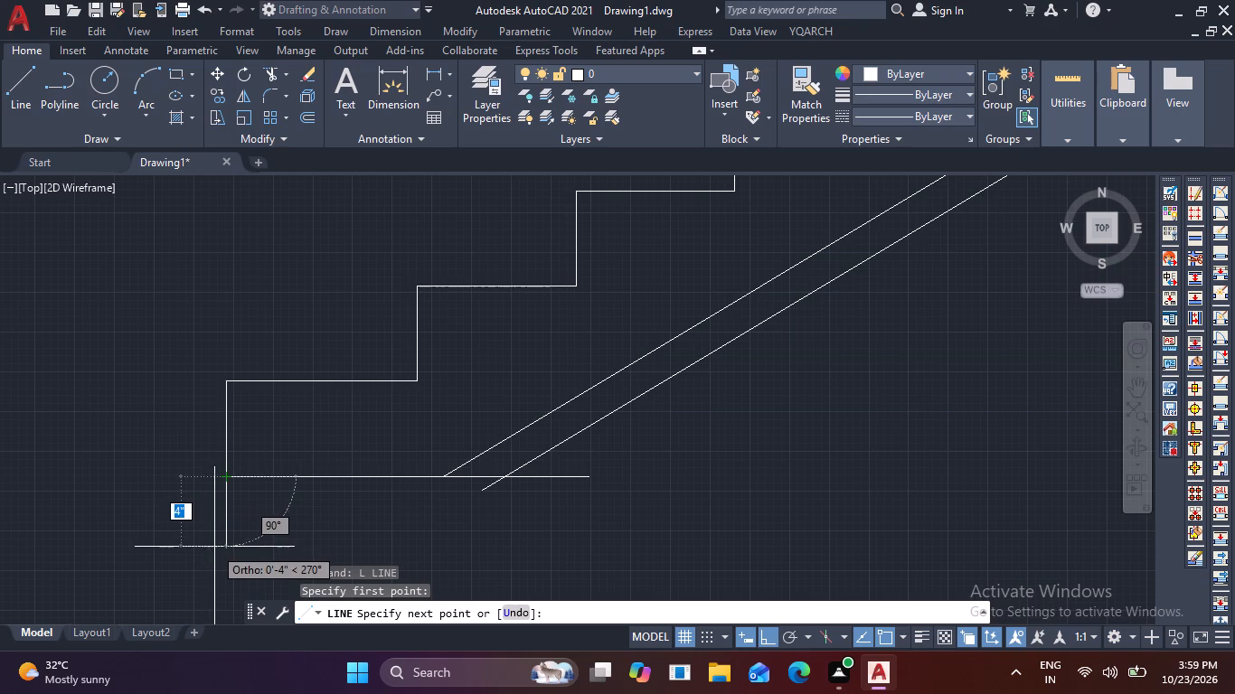
key("2")
key("space")
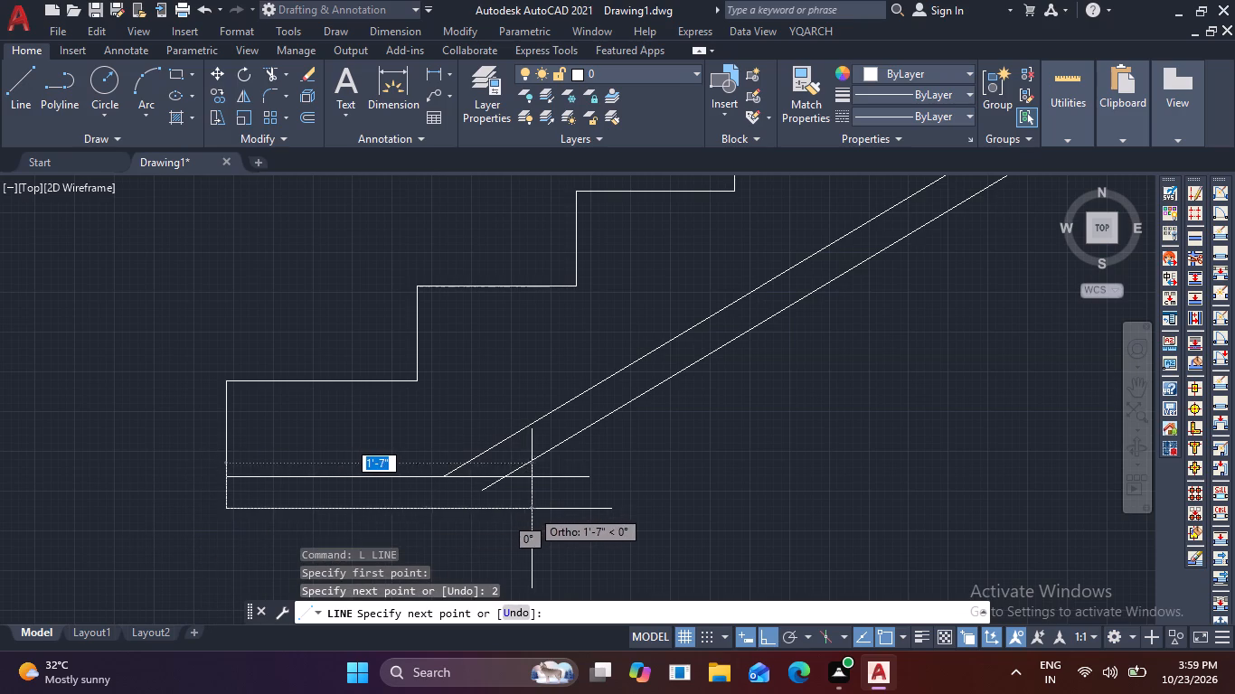
left_click(534, 510)
key("Escape")
key("r")
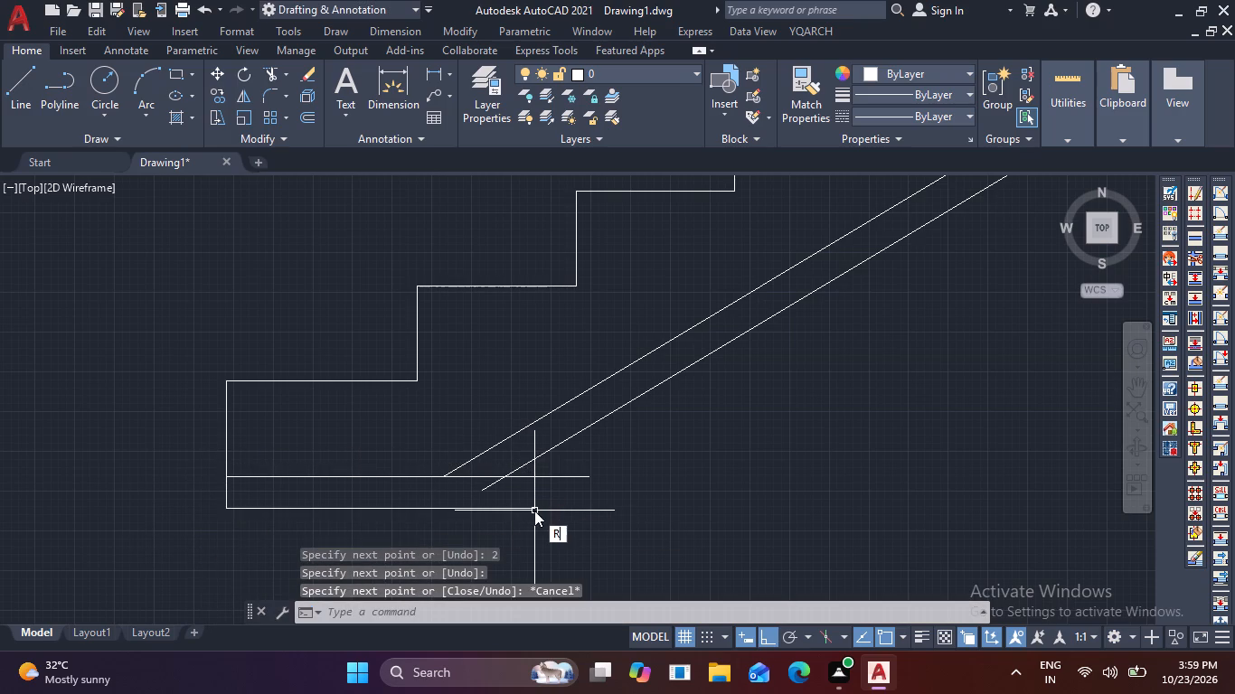
key("Escape")
Extend the lower sloped line's lower end to the base's new soffit line.
type("EX")
key("space")
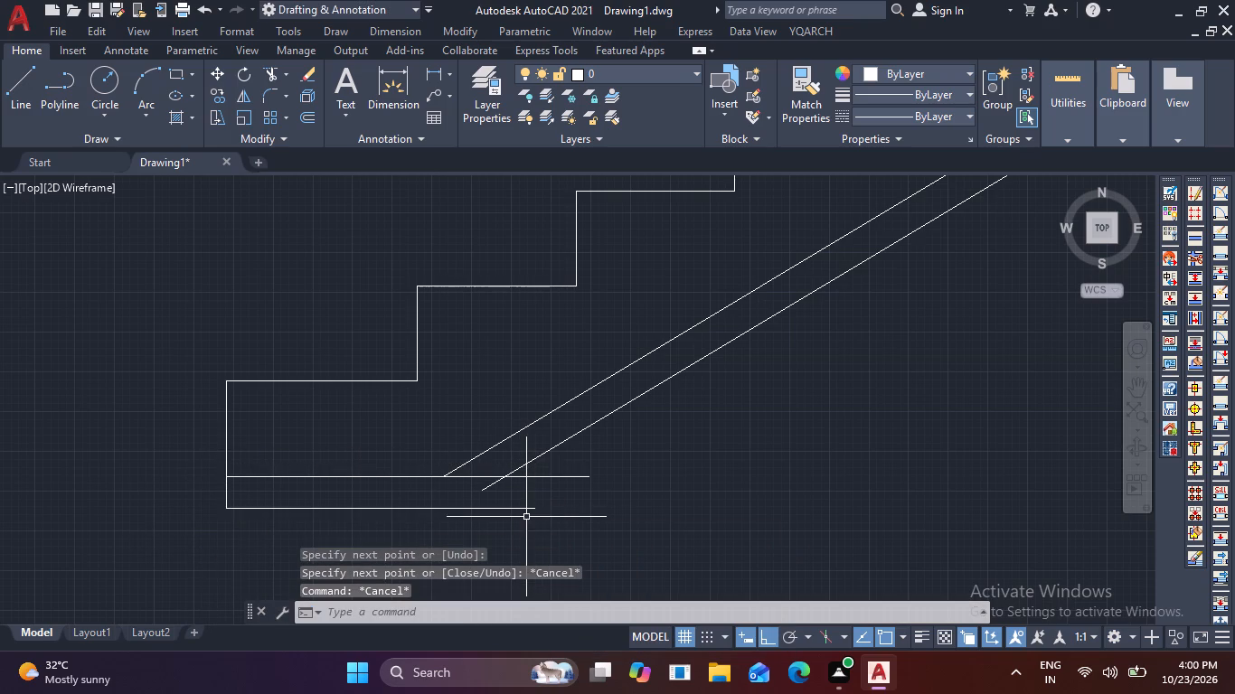
left_click(488, 485)
key("Escape")
key("Escape")
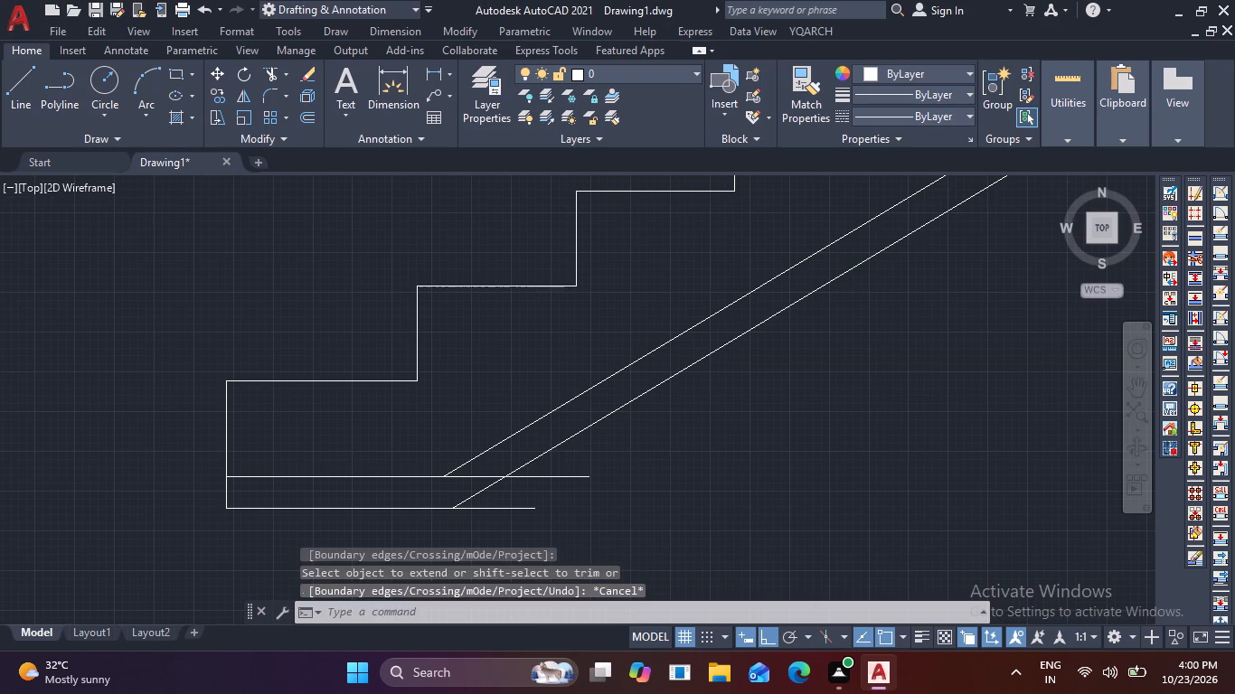
Trim the two horizontal base lines where they run east beyond their matching sloped lines.
key("t")
key("r")
key("space")
left_click(561, 458)
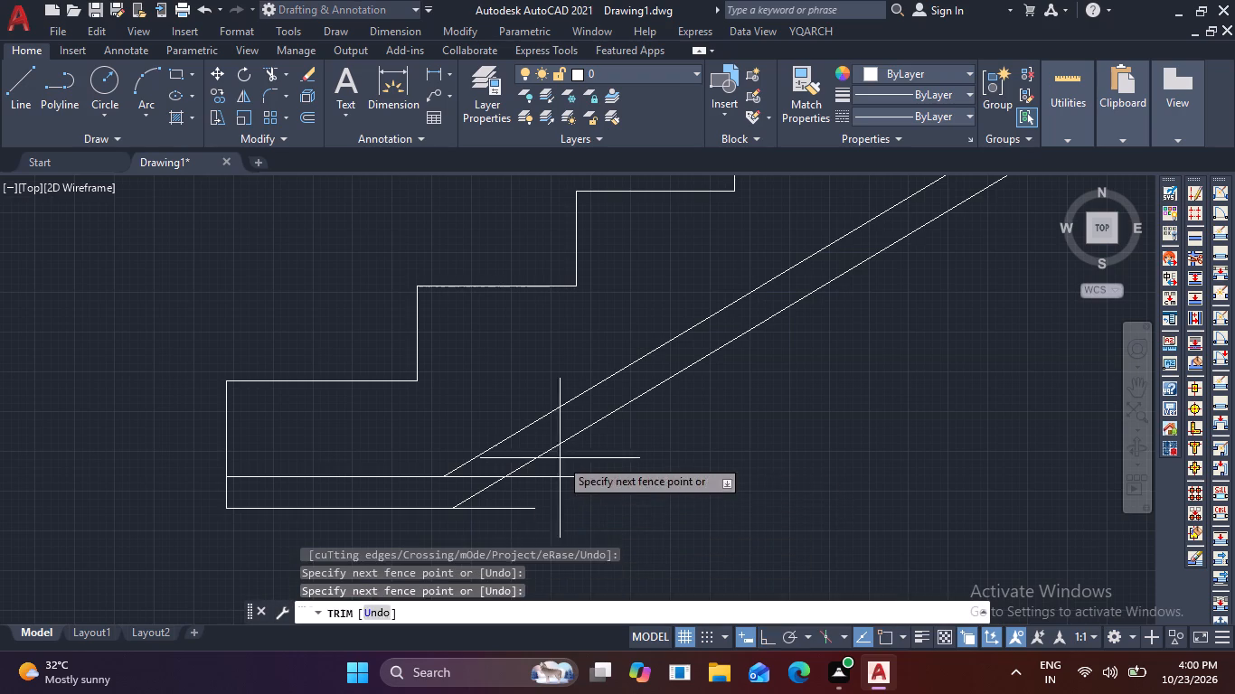
left_click(489, 526)
left_click(476, 475)
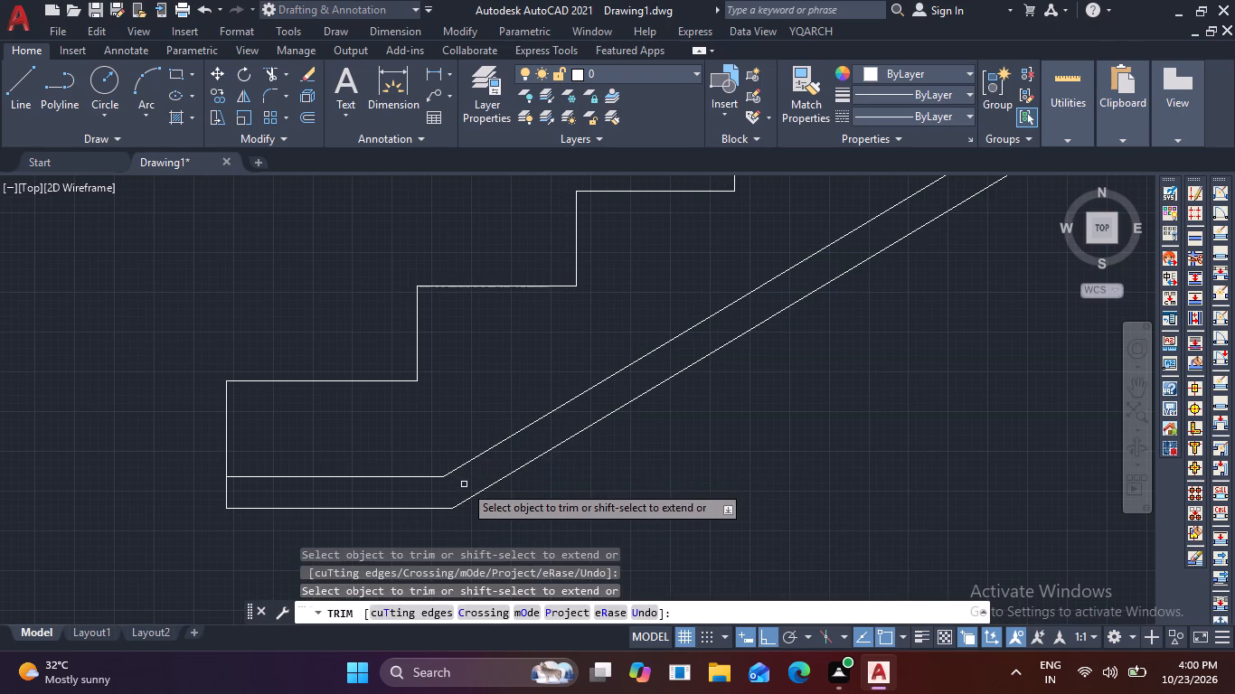
key("Escape")
key("Escape")
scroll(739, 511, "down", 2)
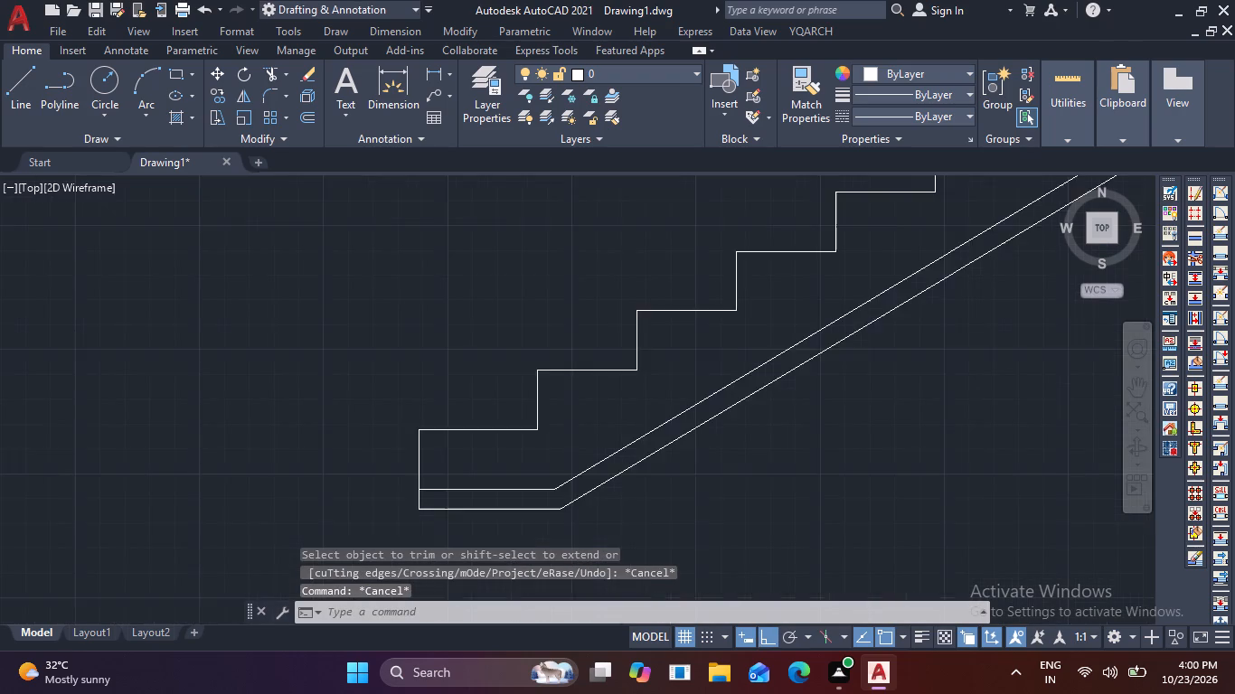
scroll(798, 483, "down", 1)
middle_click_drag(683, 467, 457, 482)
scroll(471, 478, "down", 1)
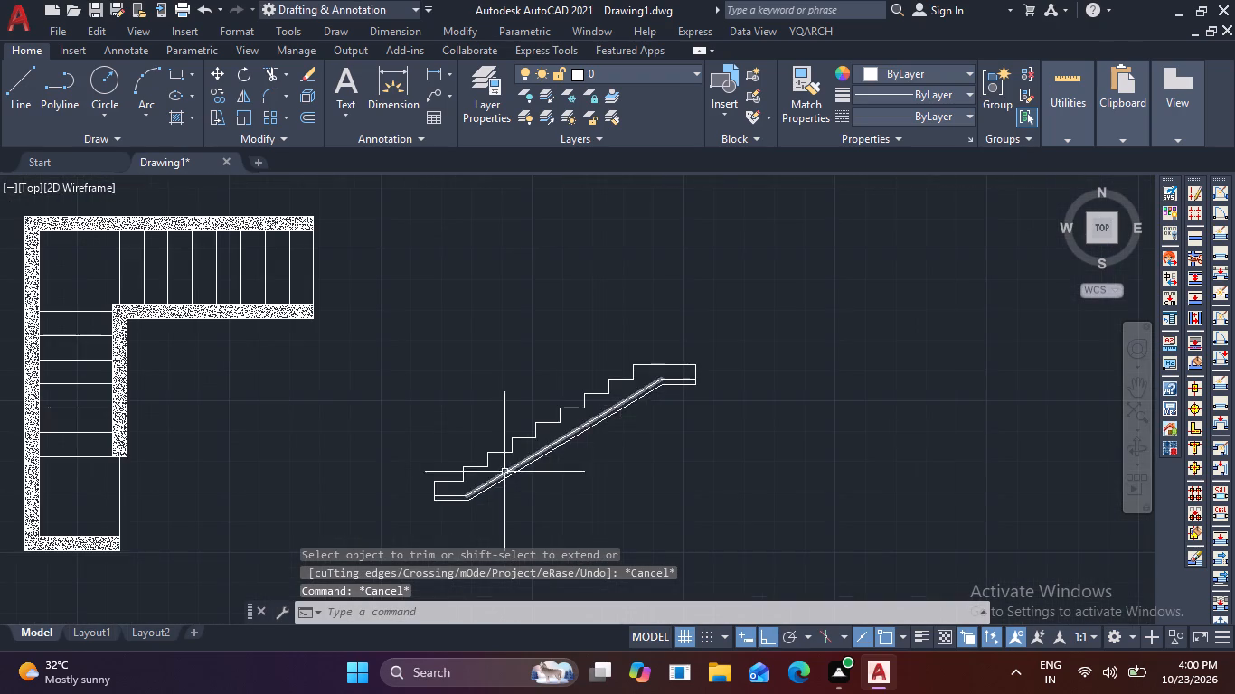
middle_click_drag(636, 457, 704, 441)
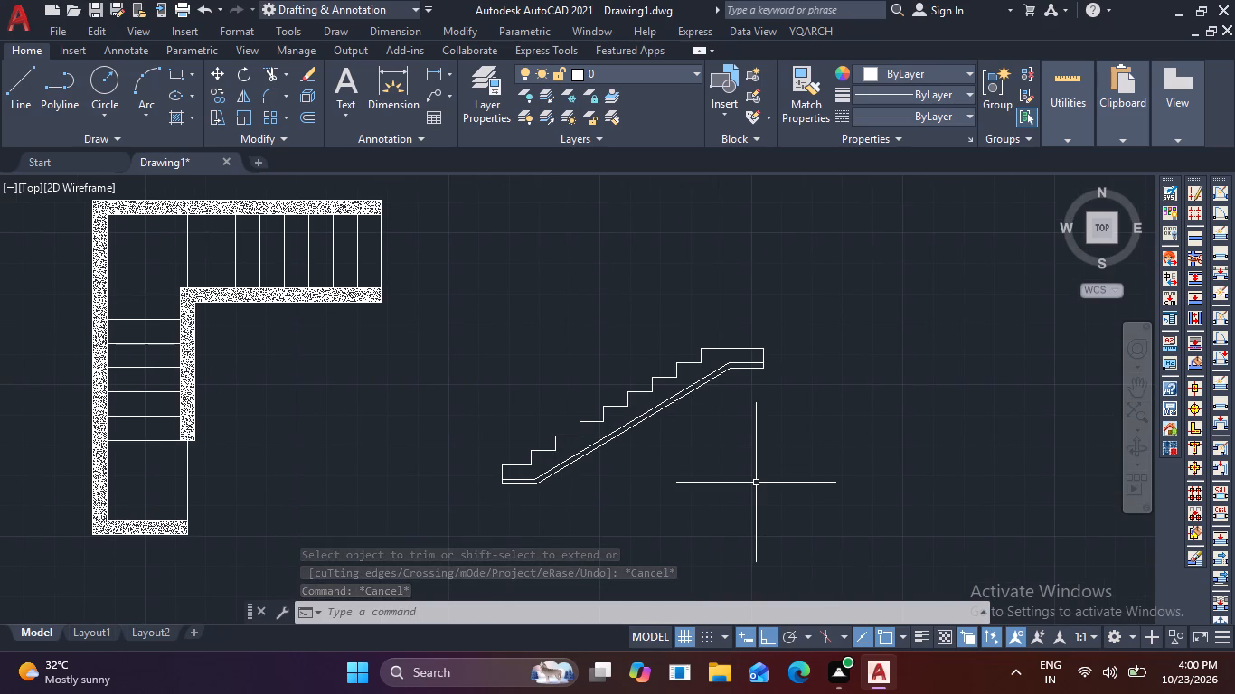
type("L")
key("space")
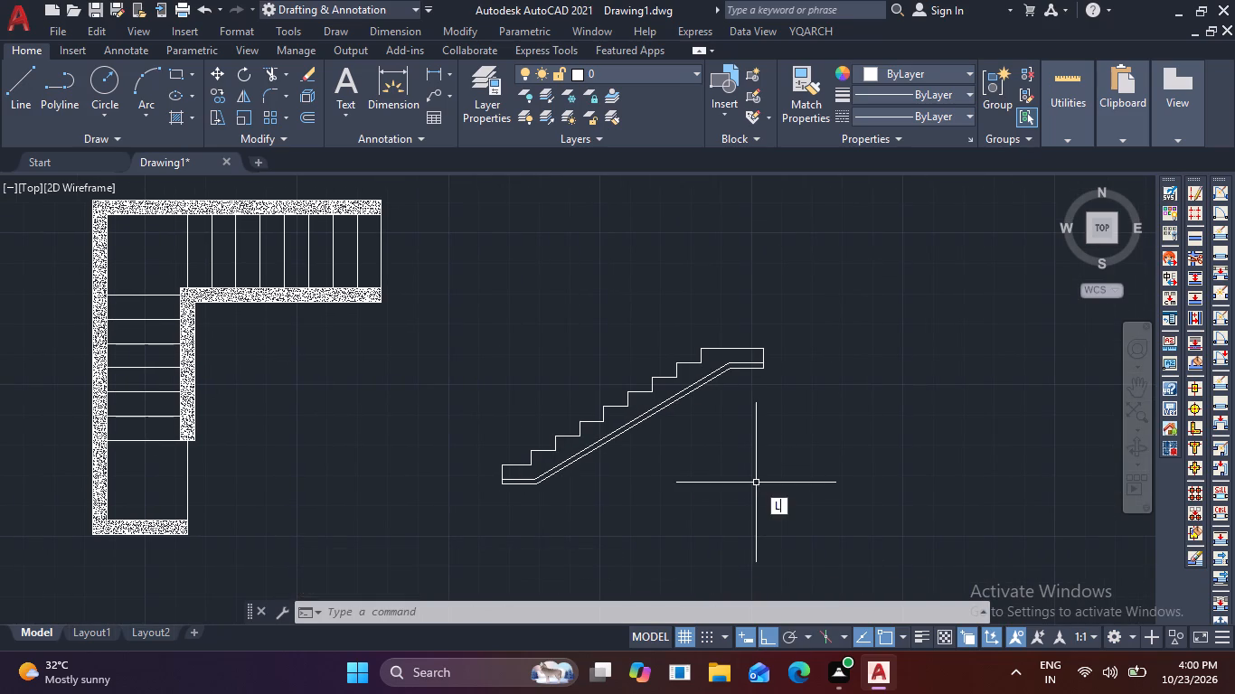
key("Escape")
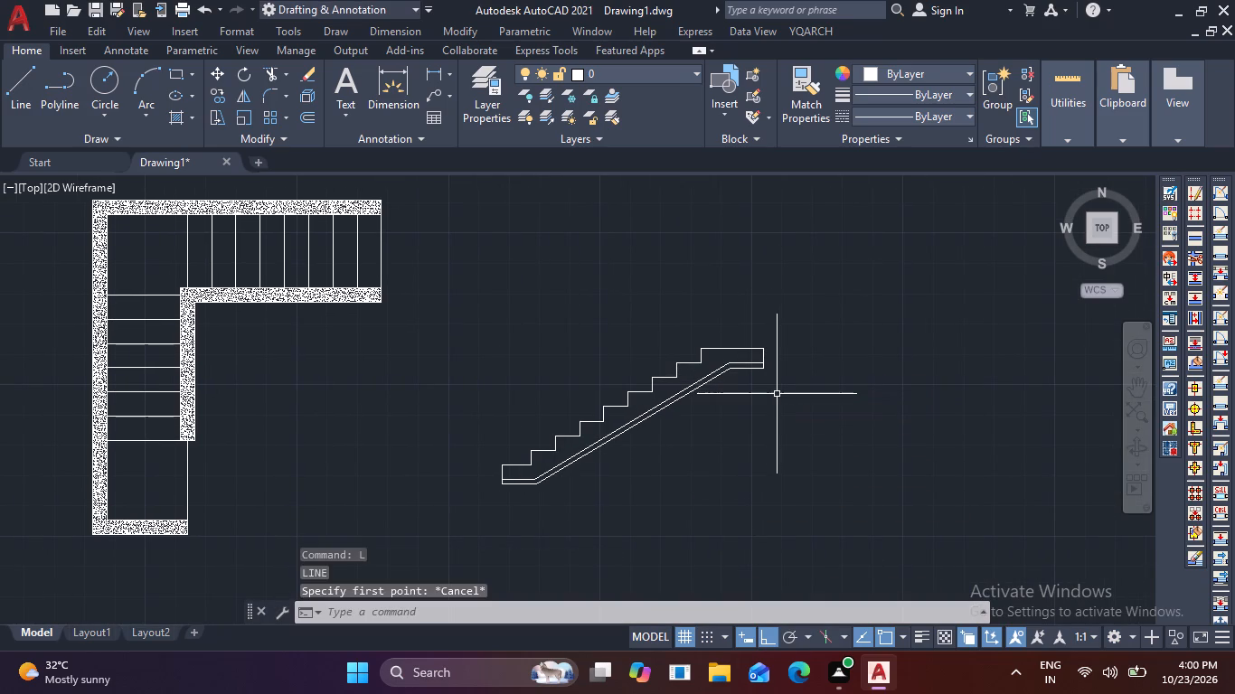
Draw a closed upright railing post, 3' tall and 2" wide, in the clear space east of the stair landing.
key("l")
key("space")
scroll(733, 358, "up", 2)
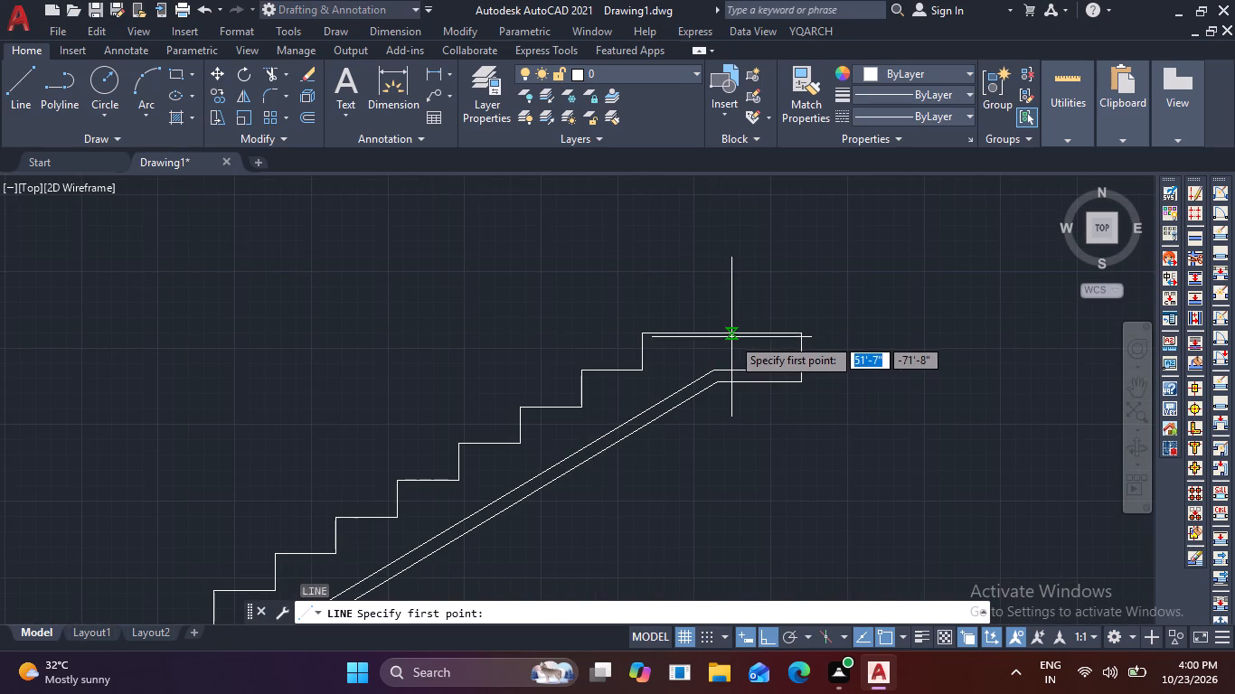
left_click(921, 330)
middle_click_drag(934, 502, 826, 352)
scroll(812, 350, "down", 2)
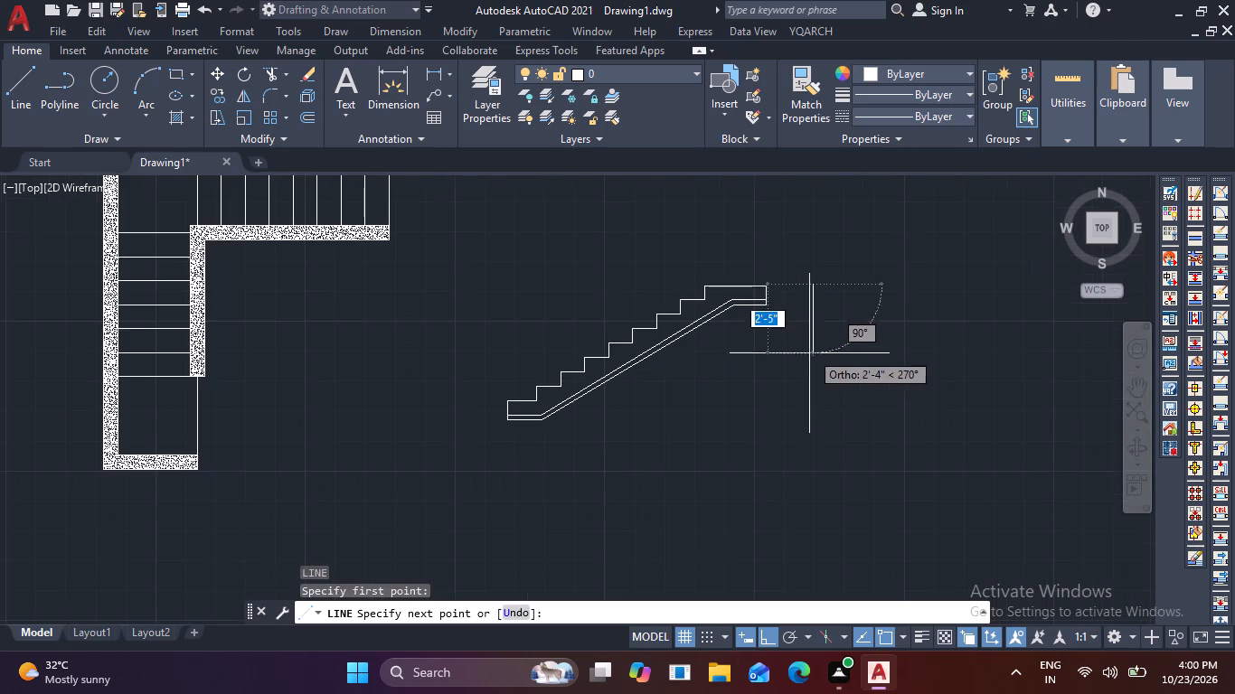
type("3'")
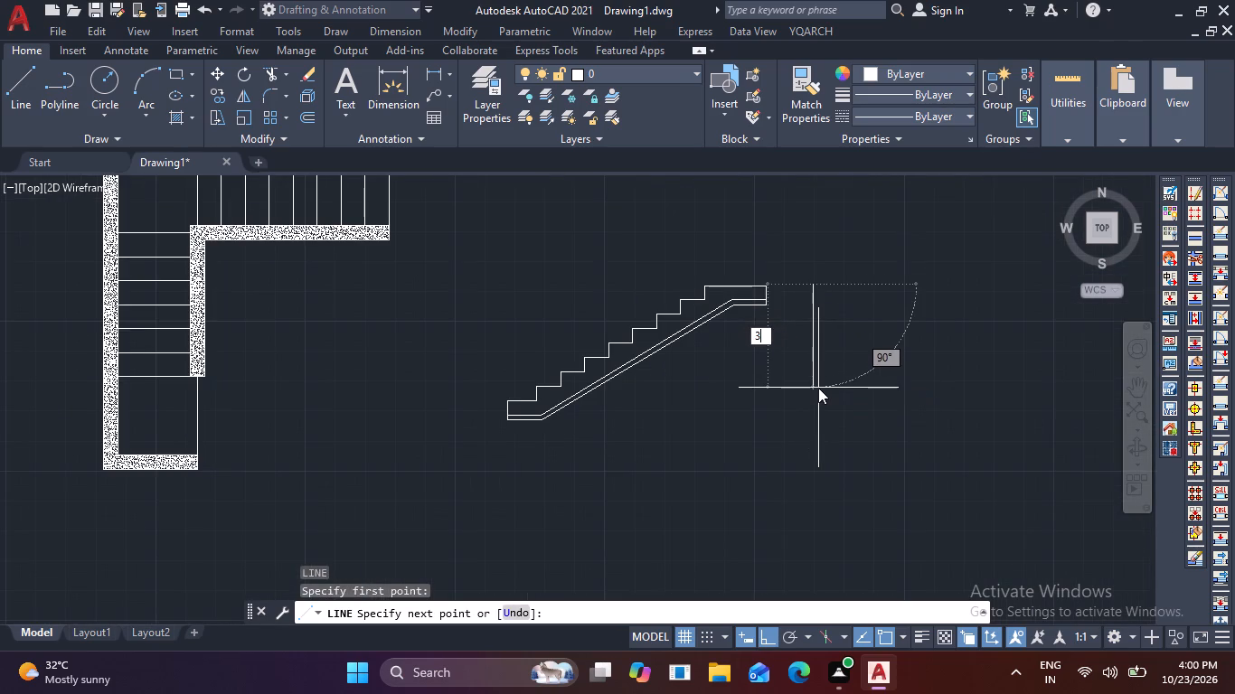
key("Return")
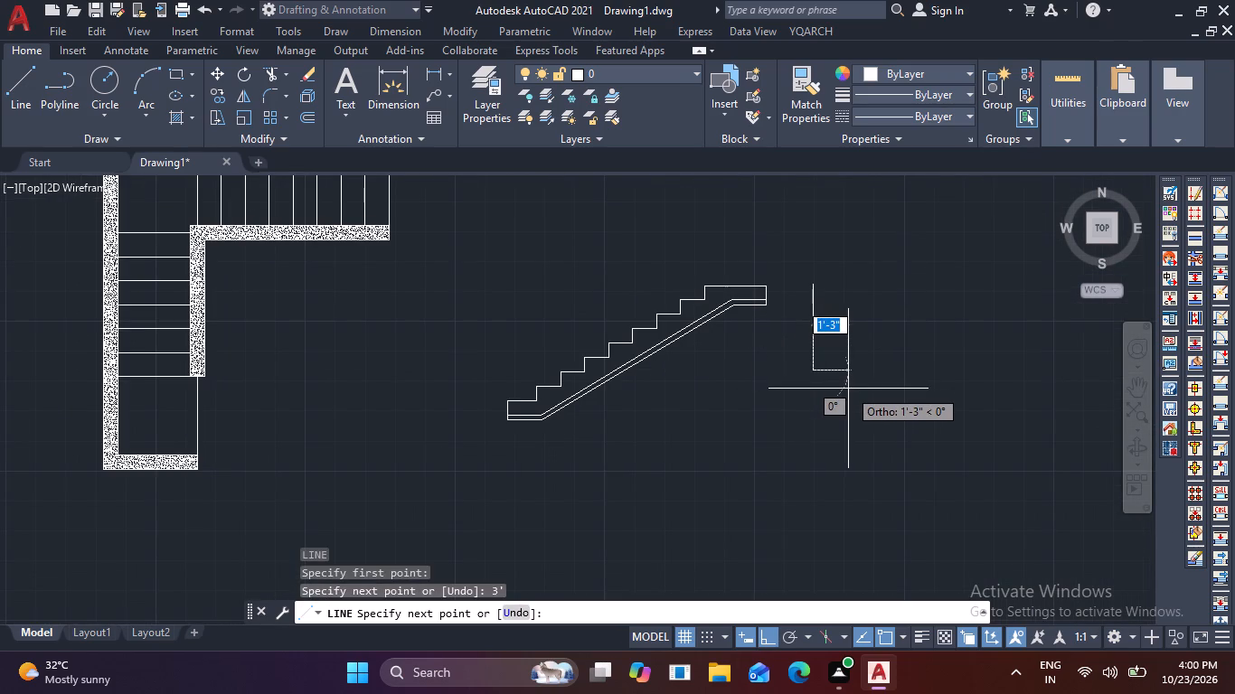
key("2")
key("Return")
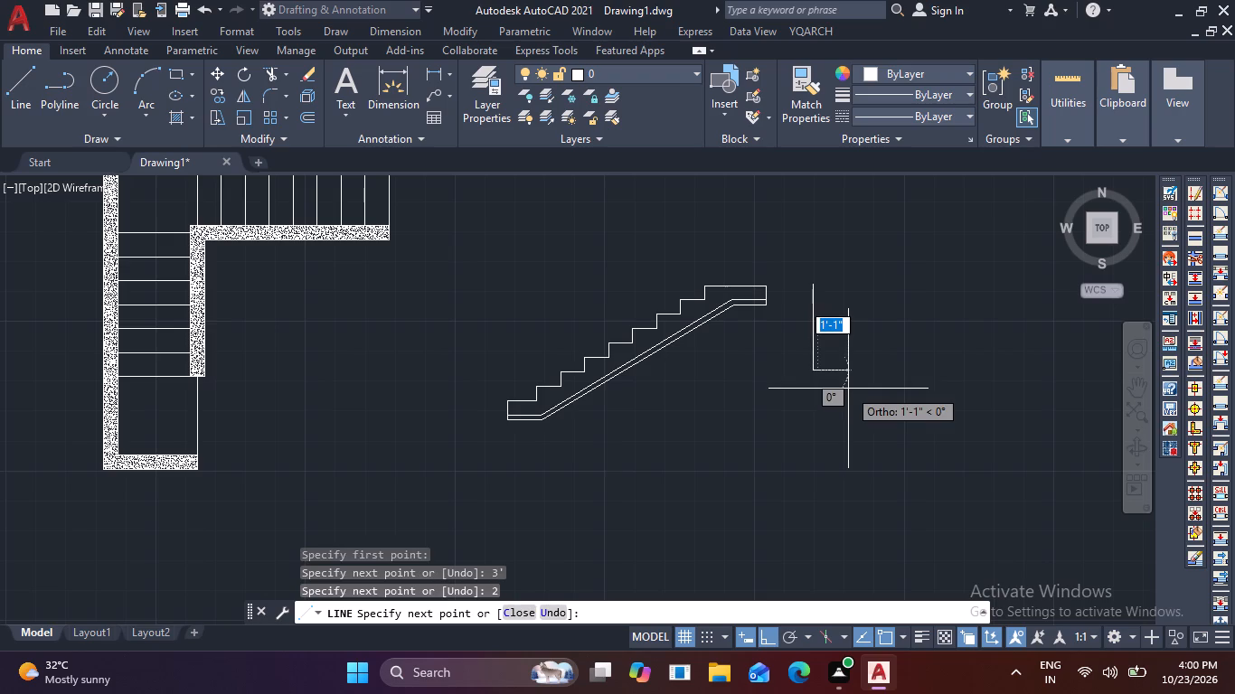
scroll(831, 291, "up", 3)
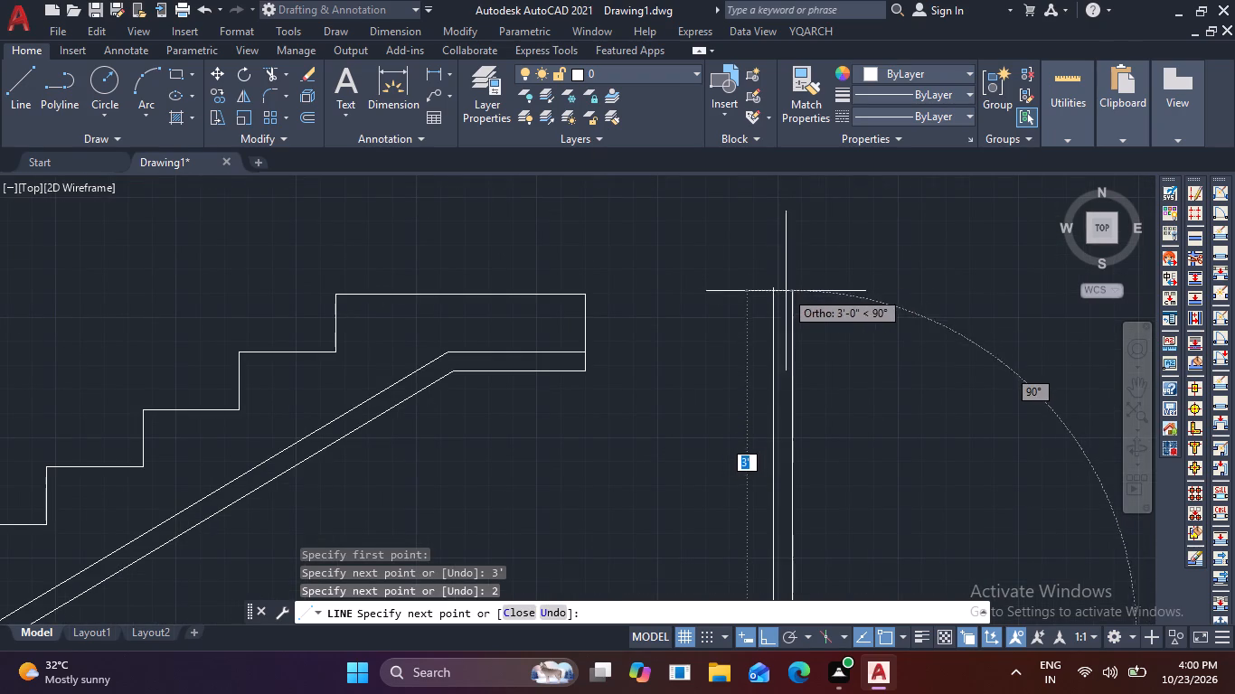
type("3'")
key("space")
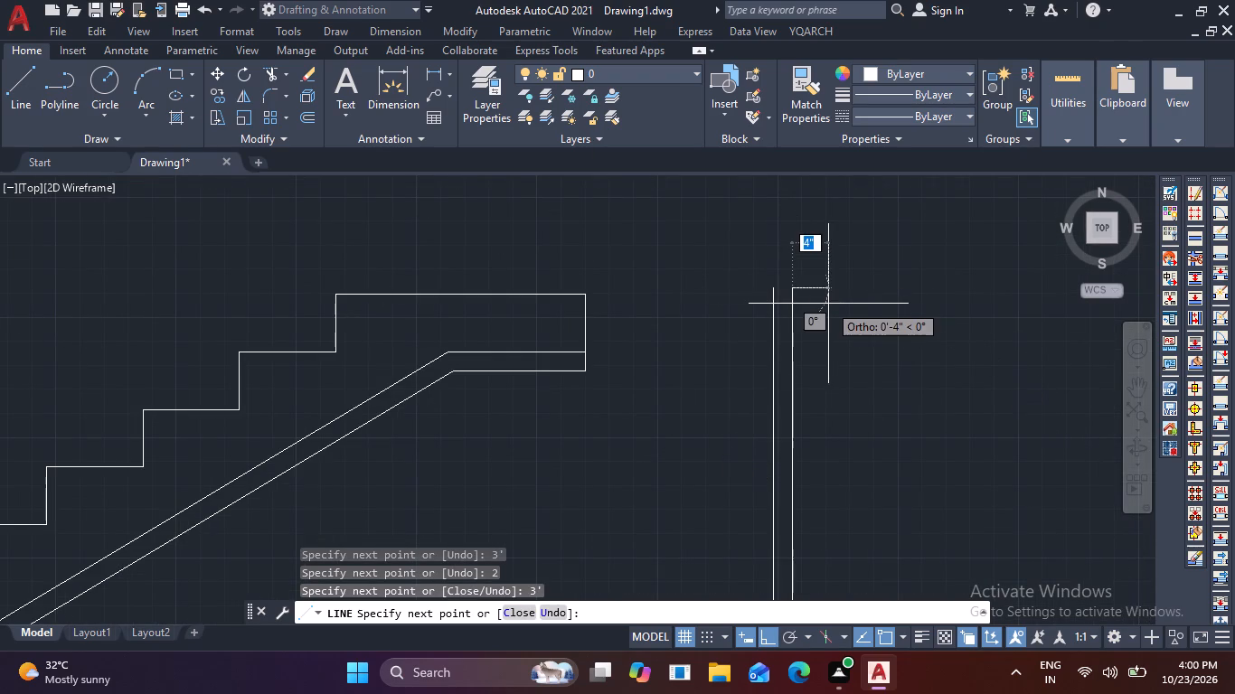
left_click(770, 293)
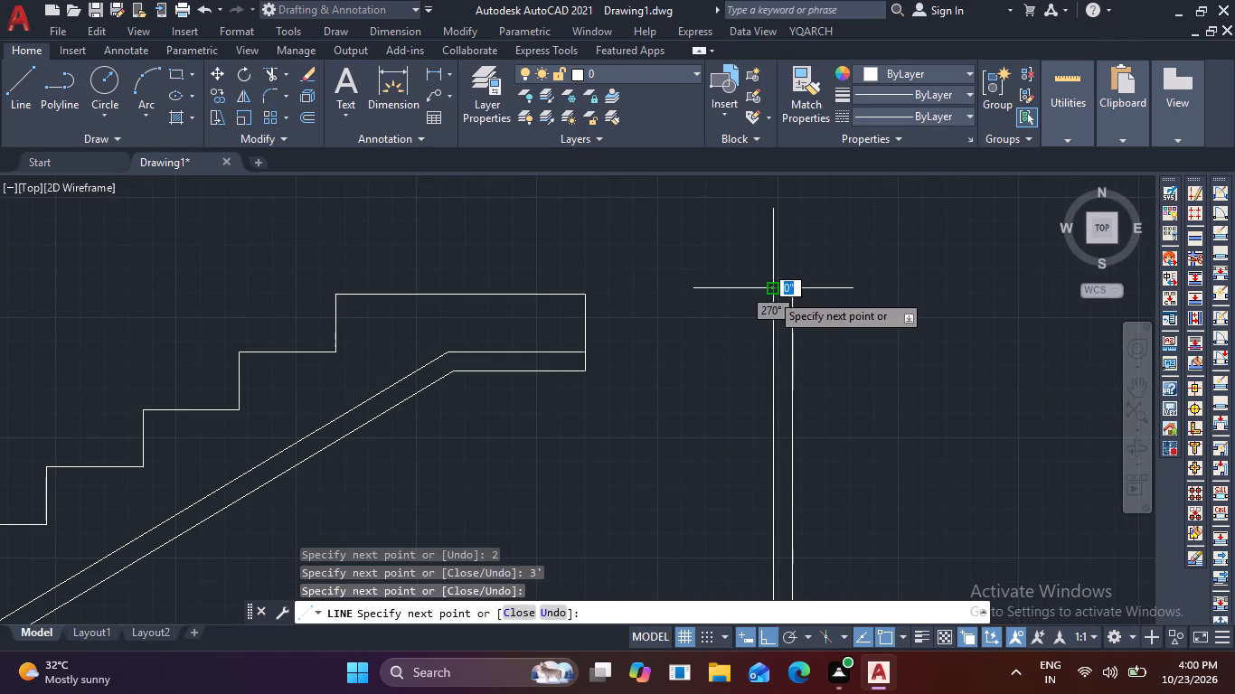
key("Escape")
key("Escape")
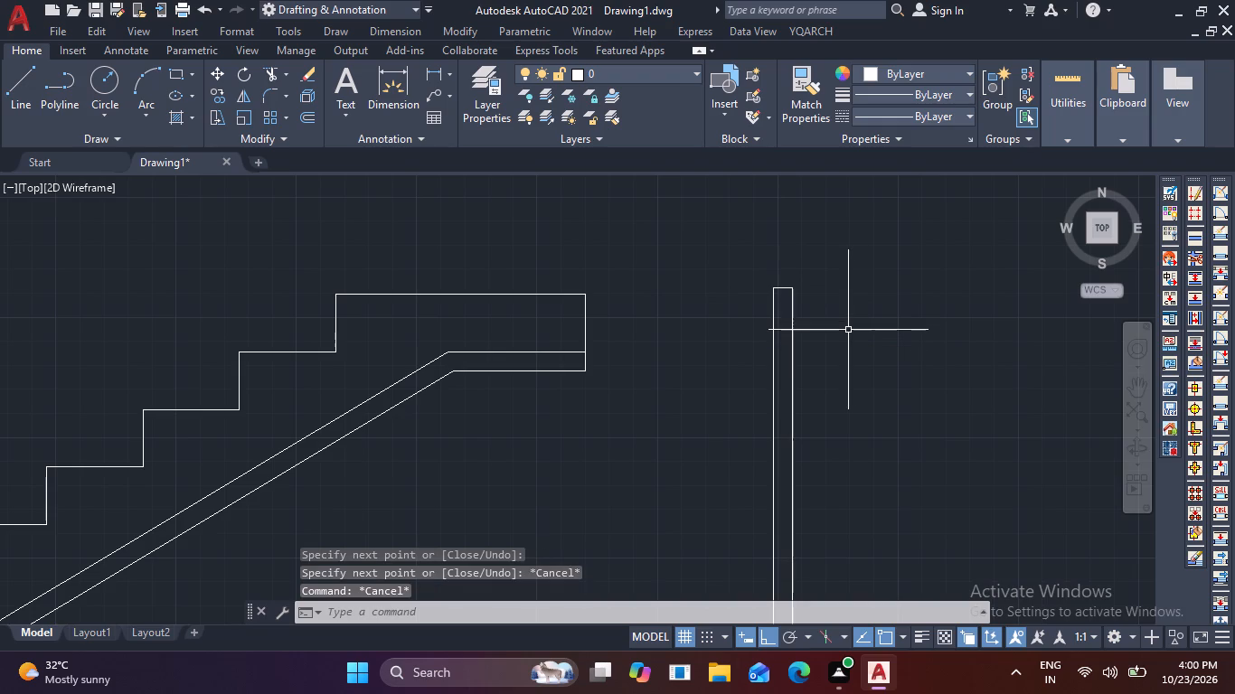
key("Escape")
Copy the post by its lower west corner onto the landing's top edge near the east end and onto the base's upper west corner.
left_click(742, 269)
middle_click_drag(860, 465, 827, 246)
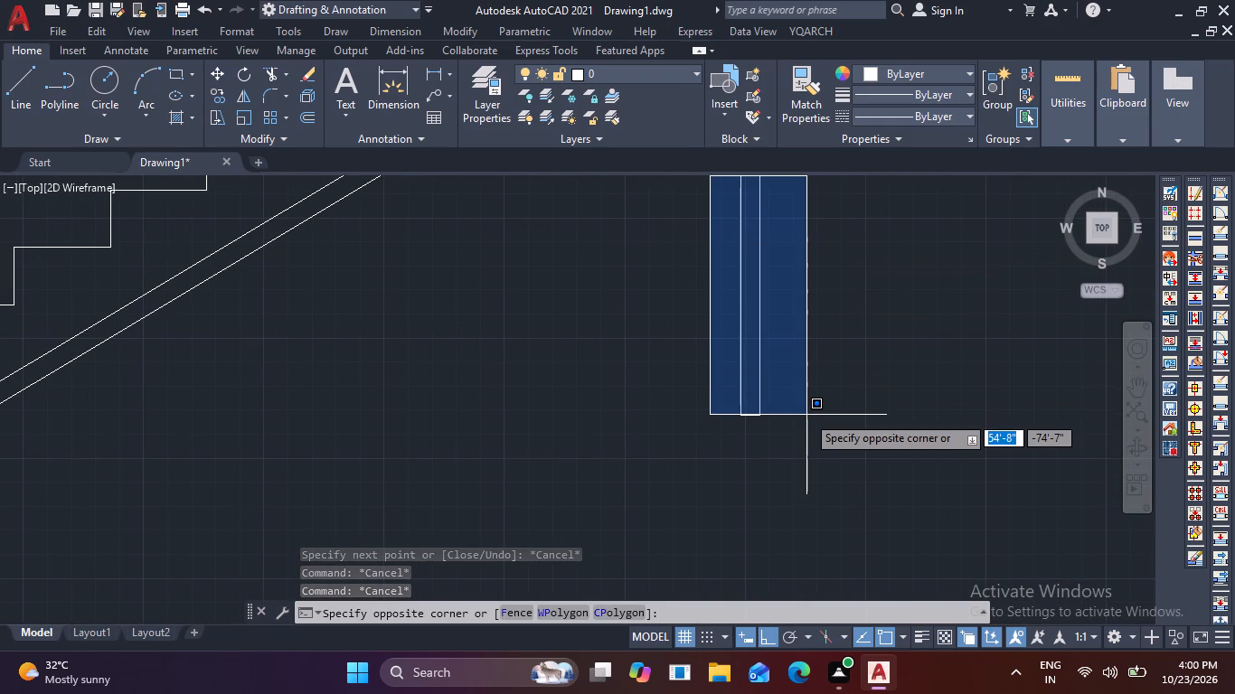
left_click(838, 488)
key("c")
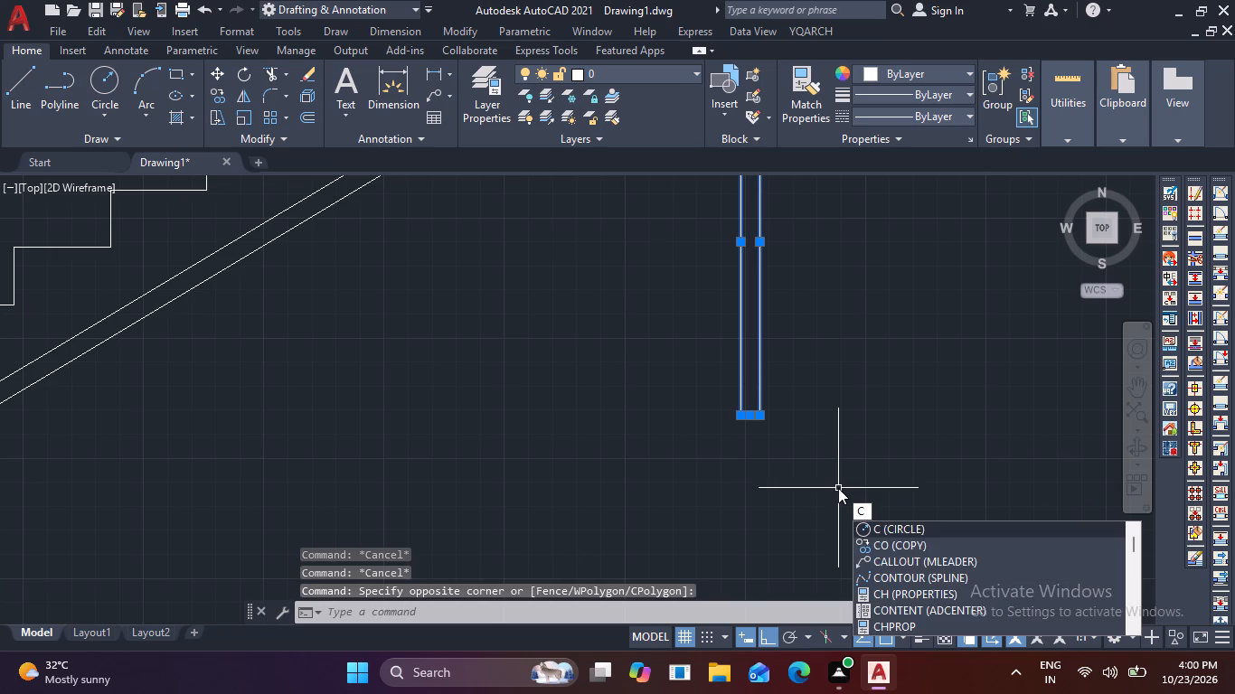
type("O")
key("space")
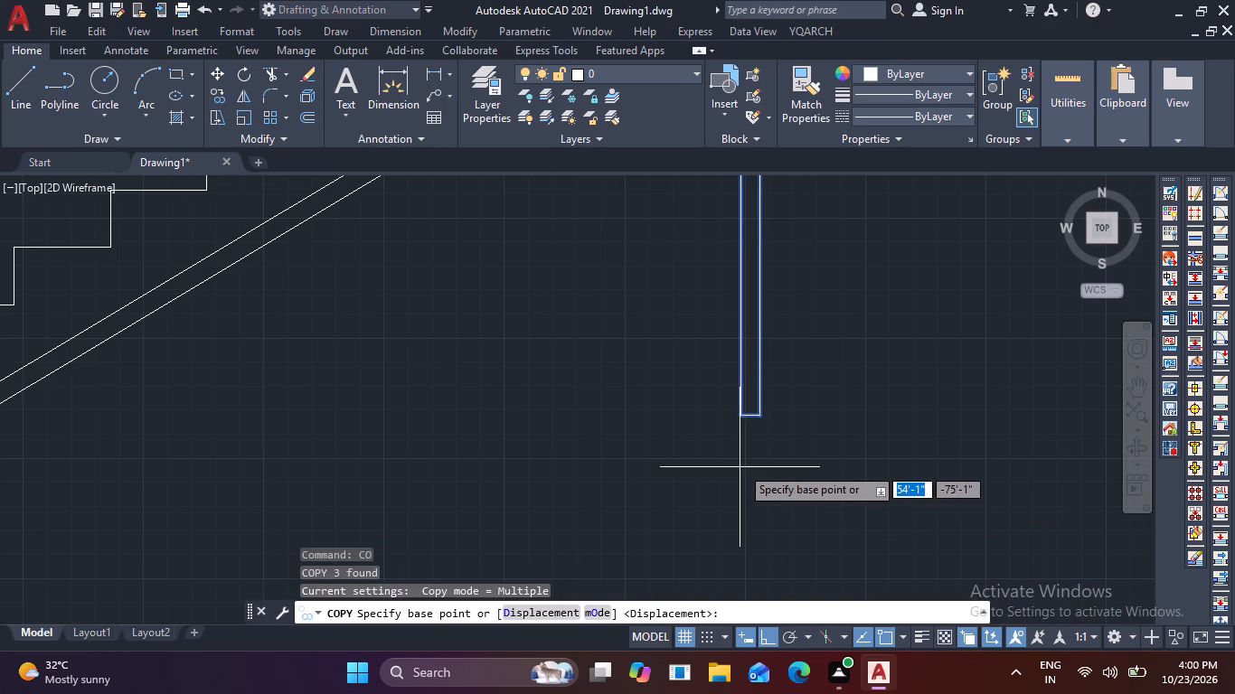
left_click(739, 420)
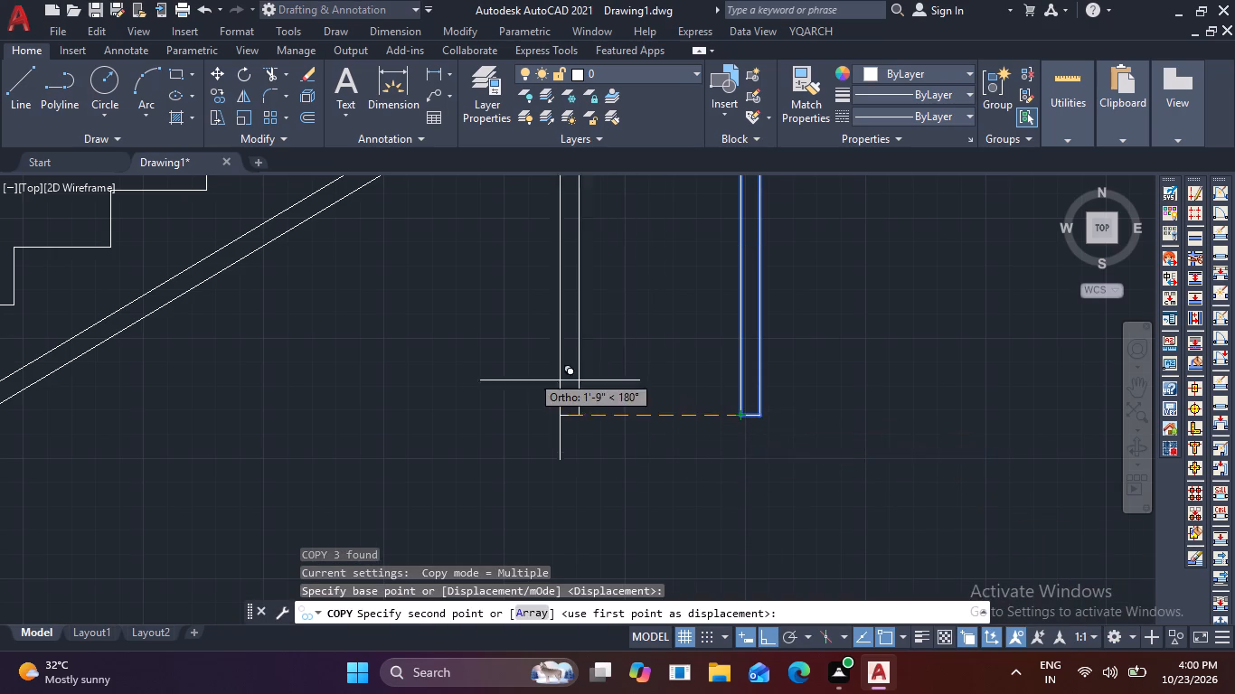
scroll(528, 373, "down", 2)
key("F8")
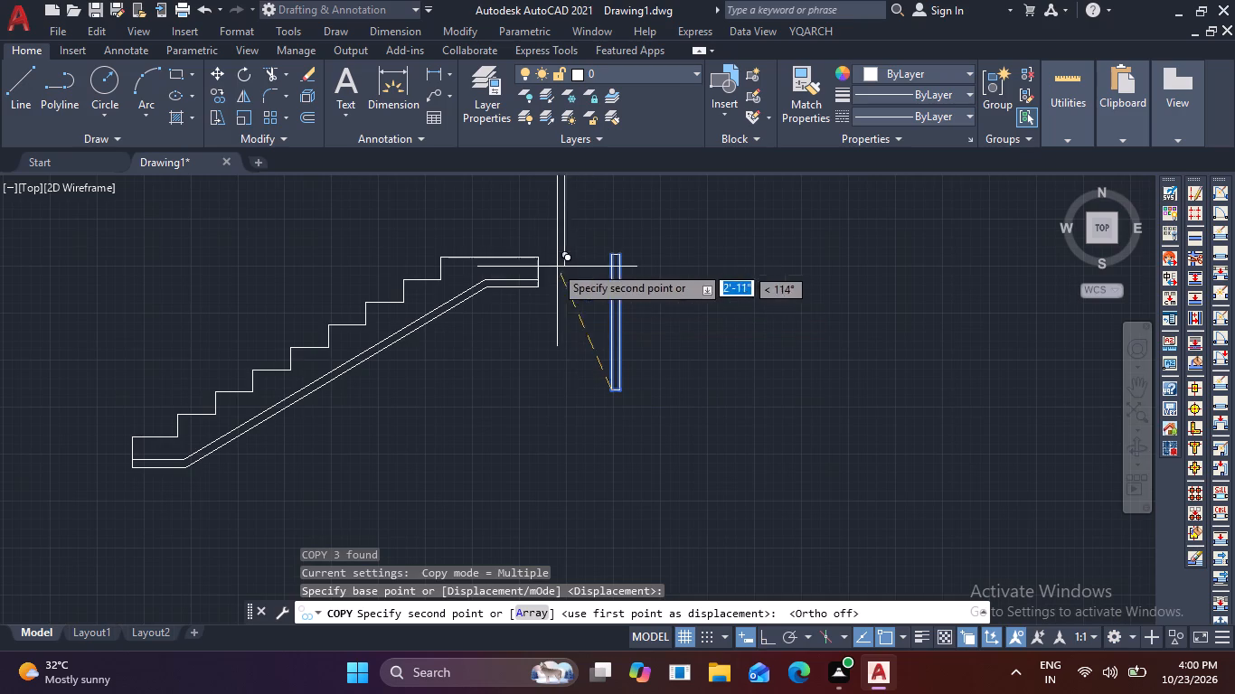
scroll(526, 249, "up", 2)
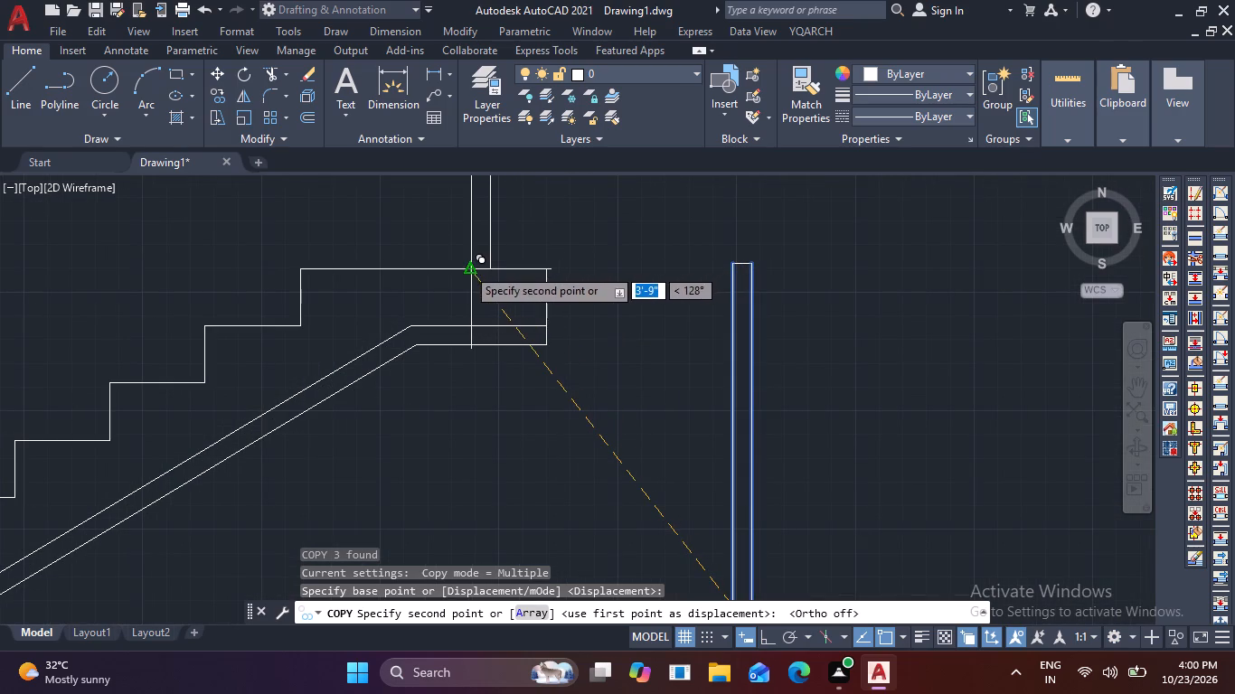
left_click(467, 267)
scroll(574, 282, "down", 2)
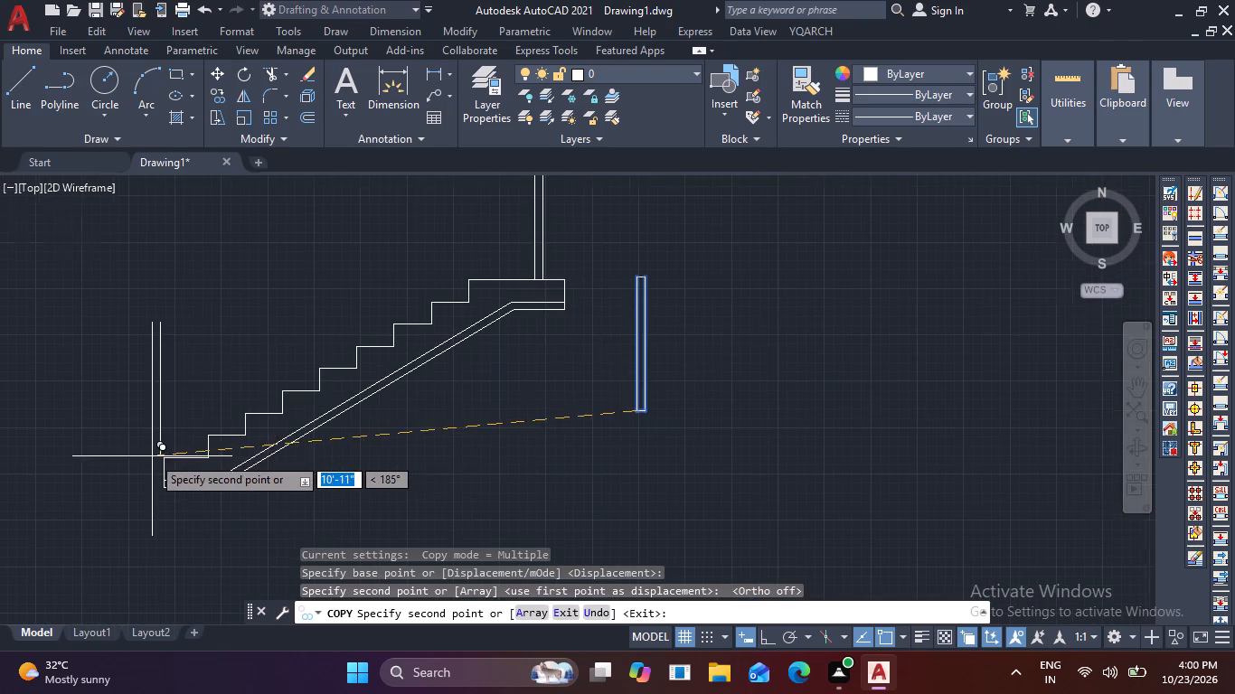
scroll(152, 456, "up", 2)
left_click(176, 460)
key("Escape")
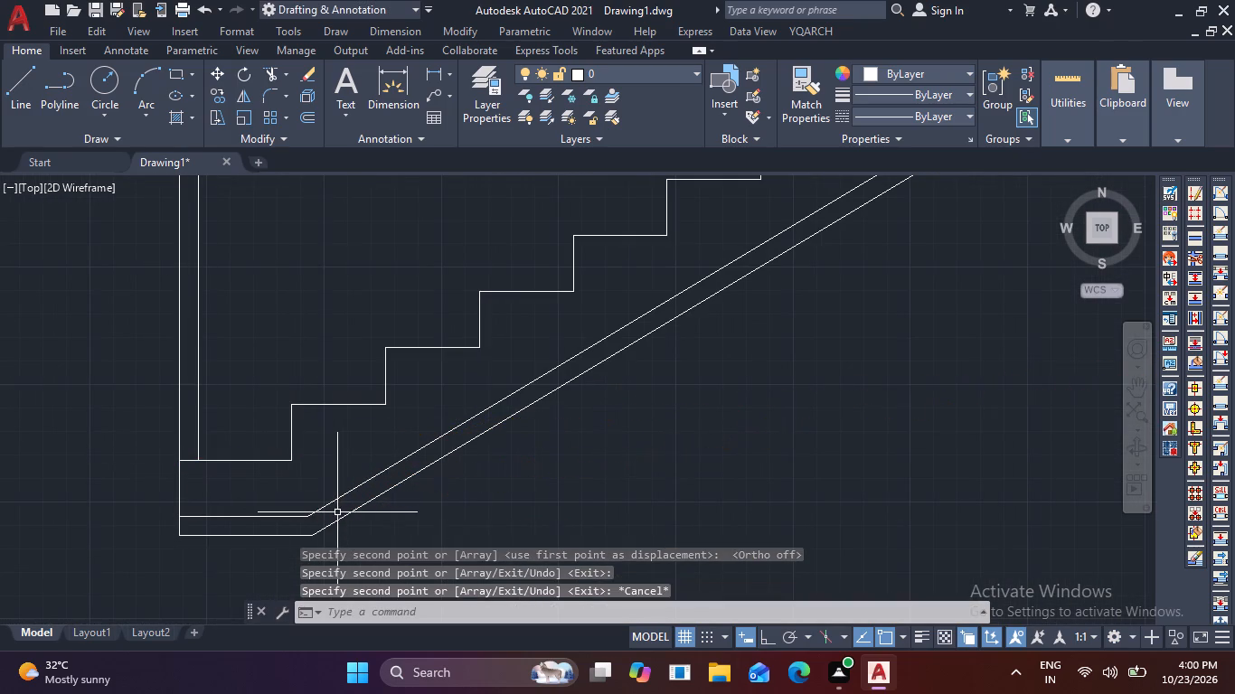
Delete the original post standing clear of the stair, east of the landing.
scroll(348, 517, "down", 3)
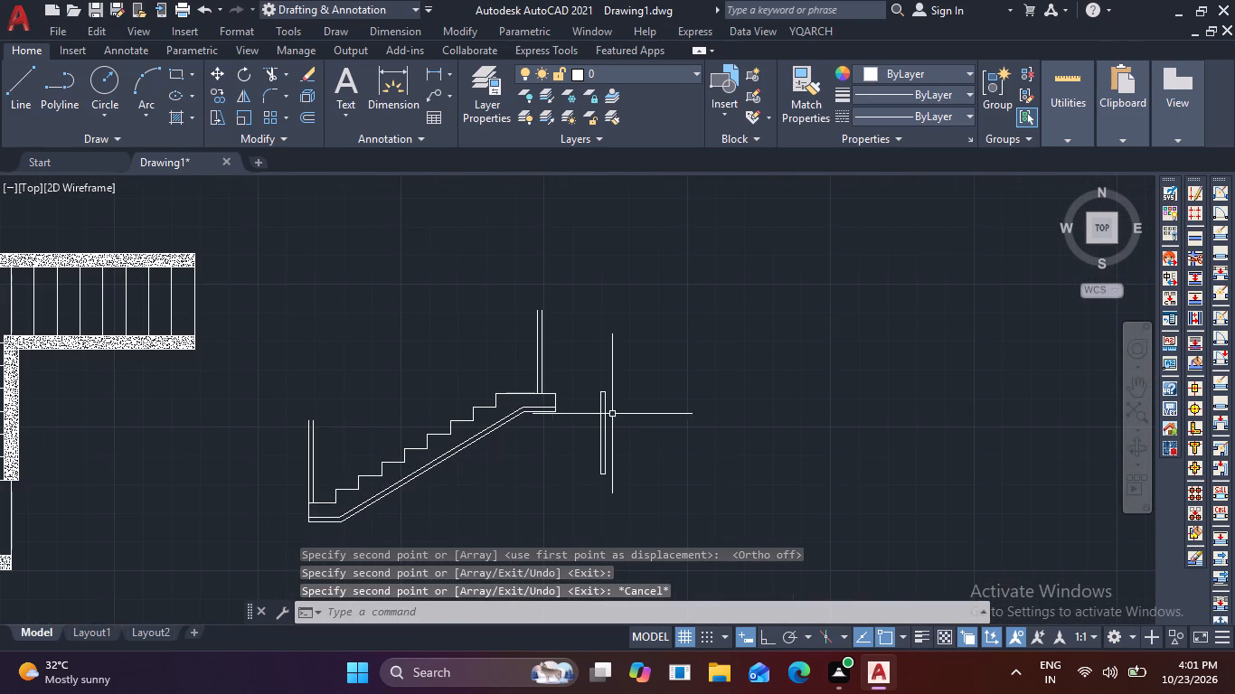
scroll(602, 390, "up", 2)
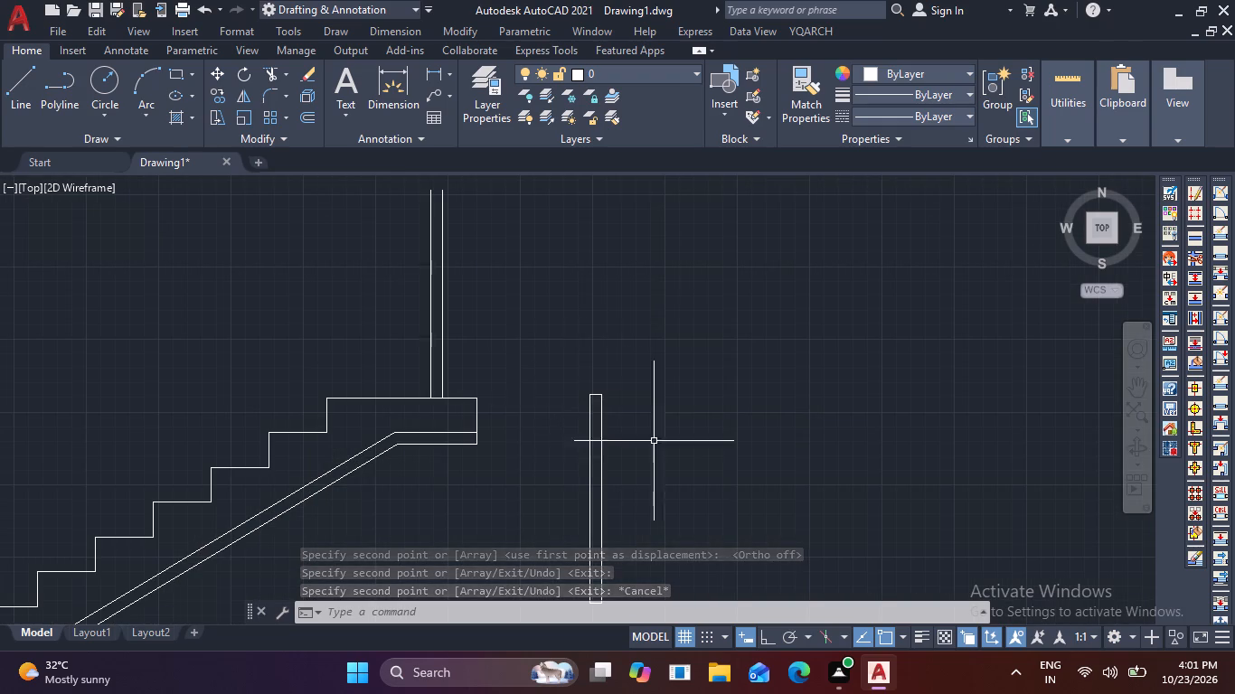
scroll(655, 424, "down", 1)
left_click(587, 391)
left_click(675, 561)
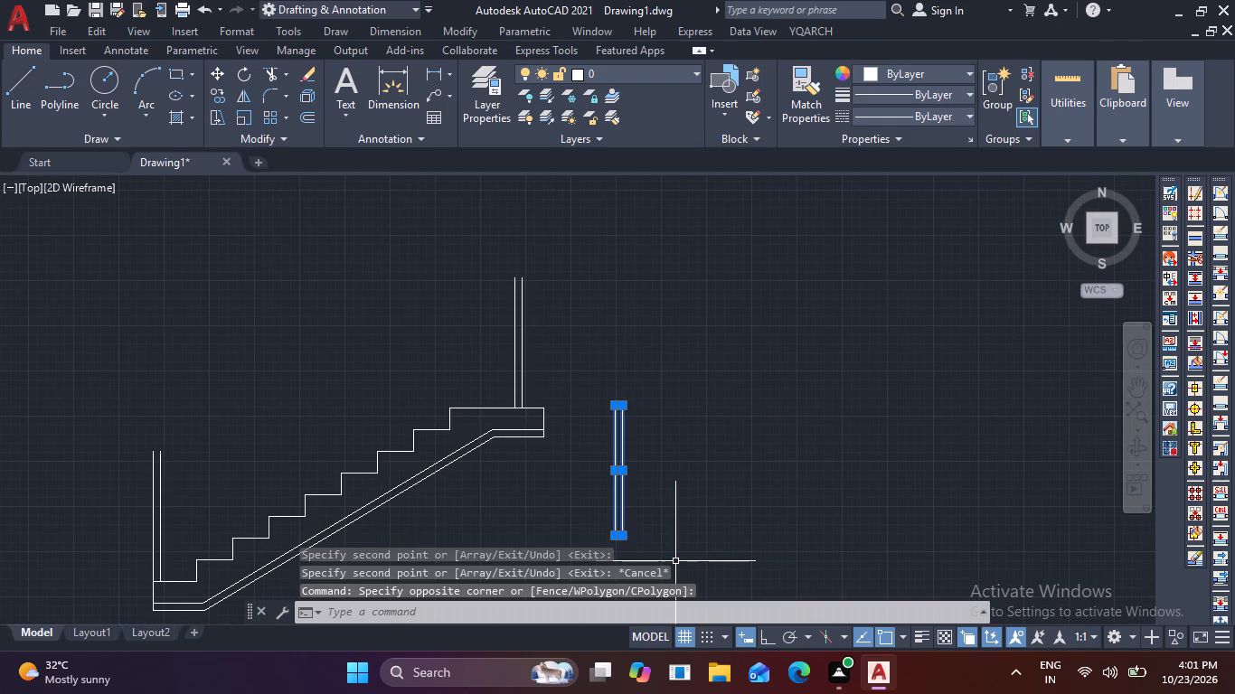
key("Delete")
Close the open top of the landing post with a 2" horizontal line.
scroll(549, 277, "up", 1)
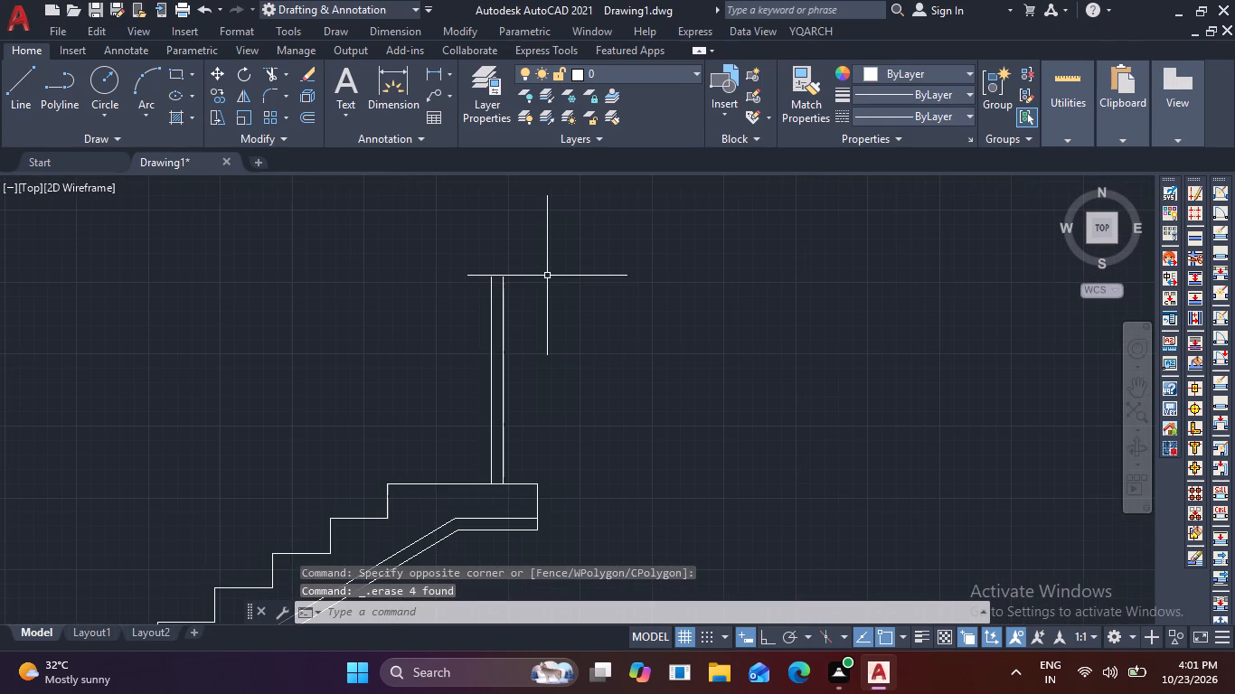
type("L")
key("space")
scroll(482, 273, "up", 2)
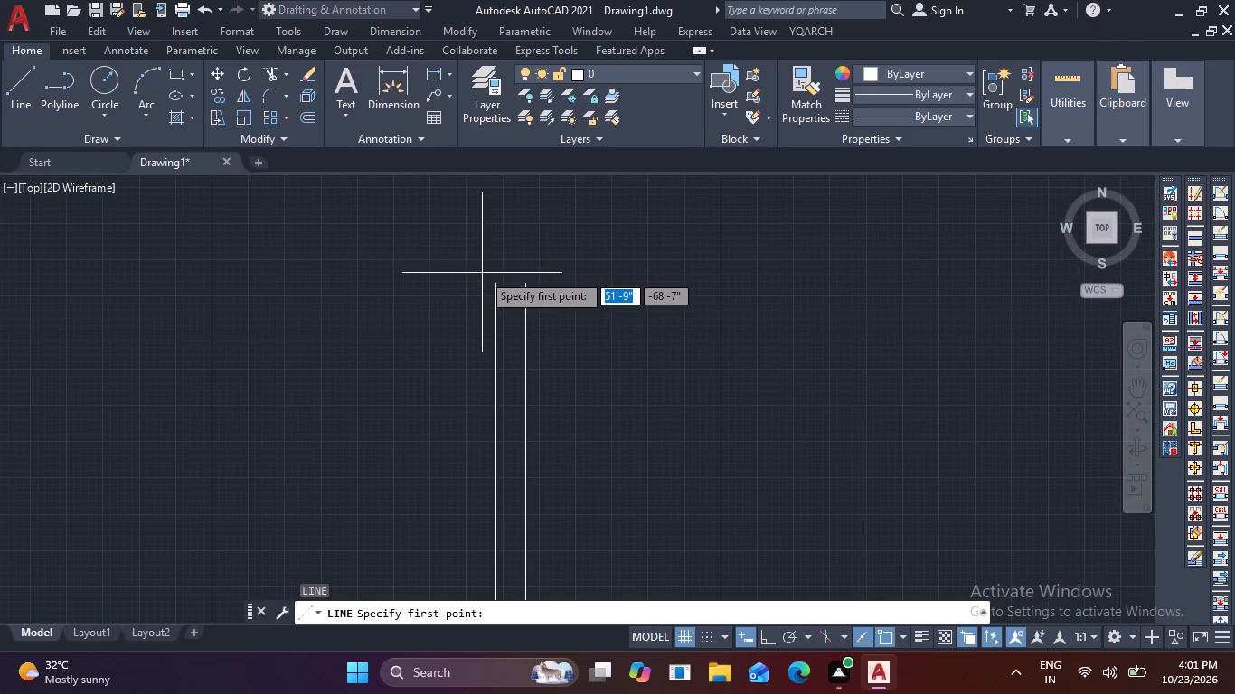
left_click(490, 280)
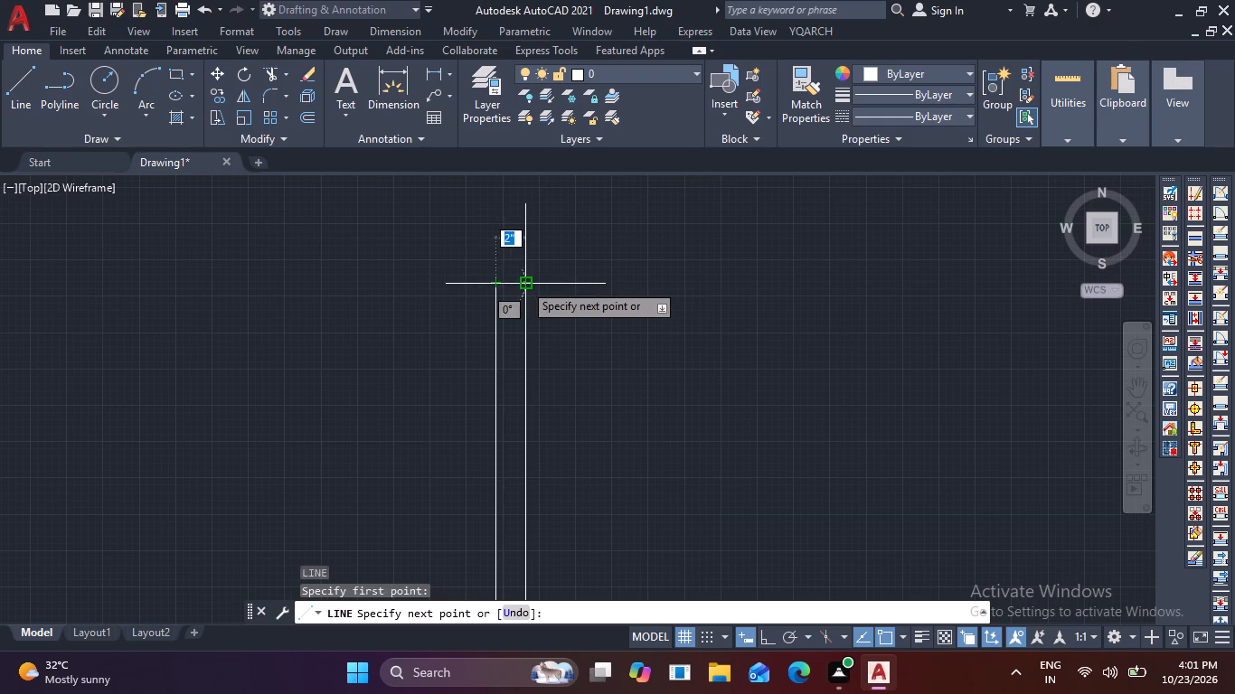
left_click(523, 283)
key("space")
Close the open top of the base post with a short horizontal line between its two sides.
scroll(524, 286, "down", 3)
middle_click_drag(387, 390, 557, 310)
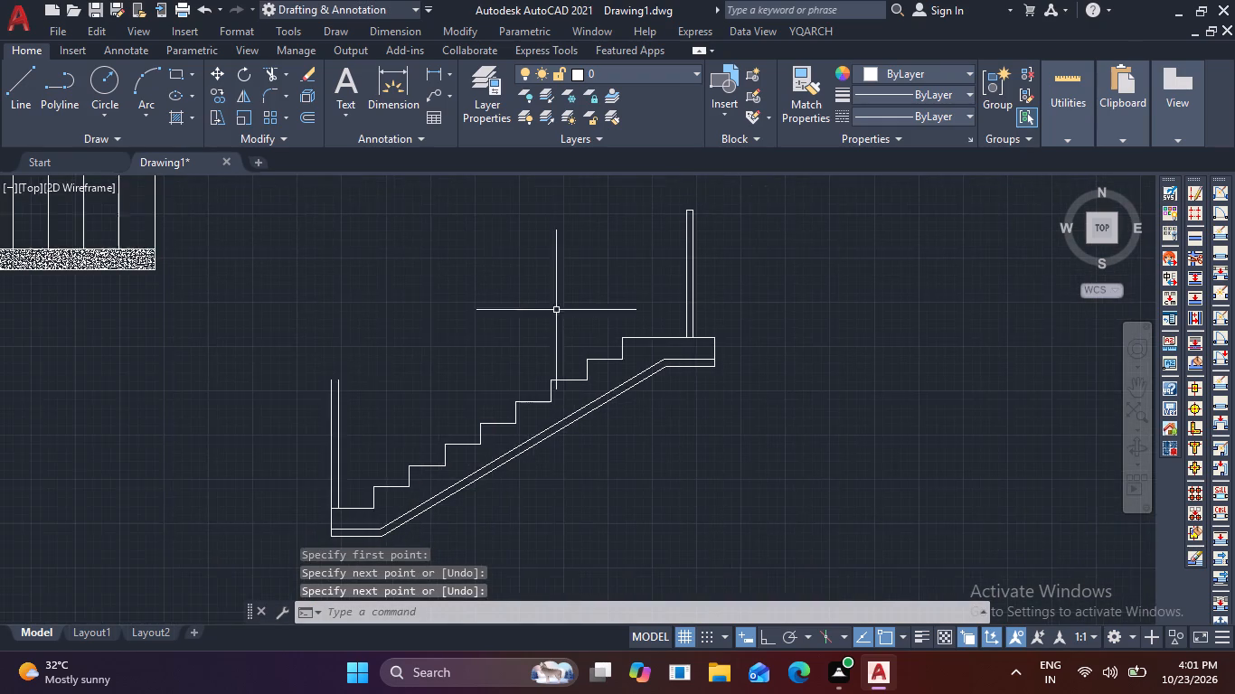
scroll(273, 385, "up", 3)
key("space")
left_click(493, 371)
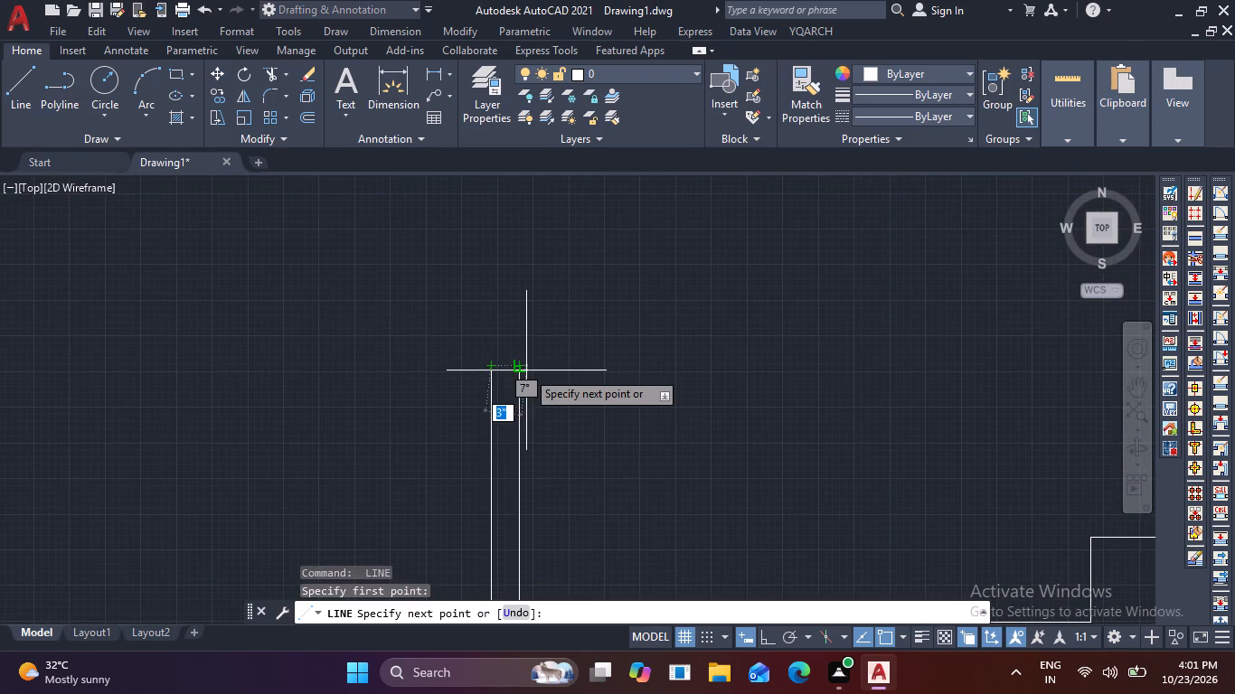
left_click(523, 362)
key("space")
Draw a 3' vertical baluster line upward from the midpoint of the tread just below the landing.
scroll(612, 361, "down", 2)
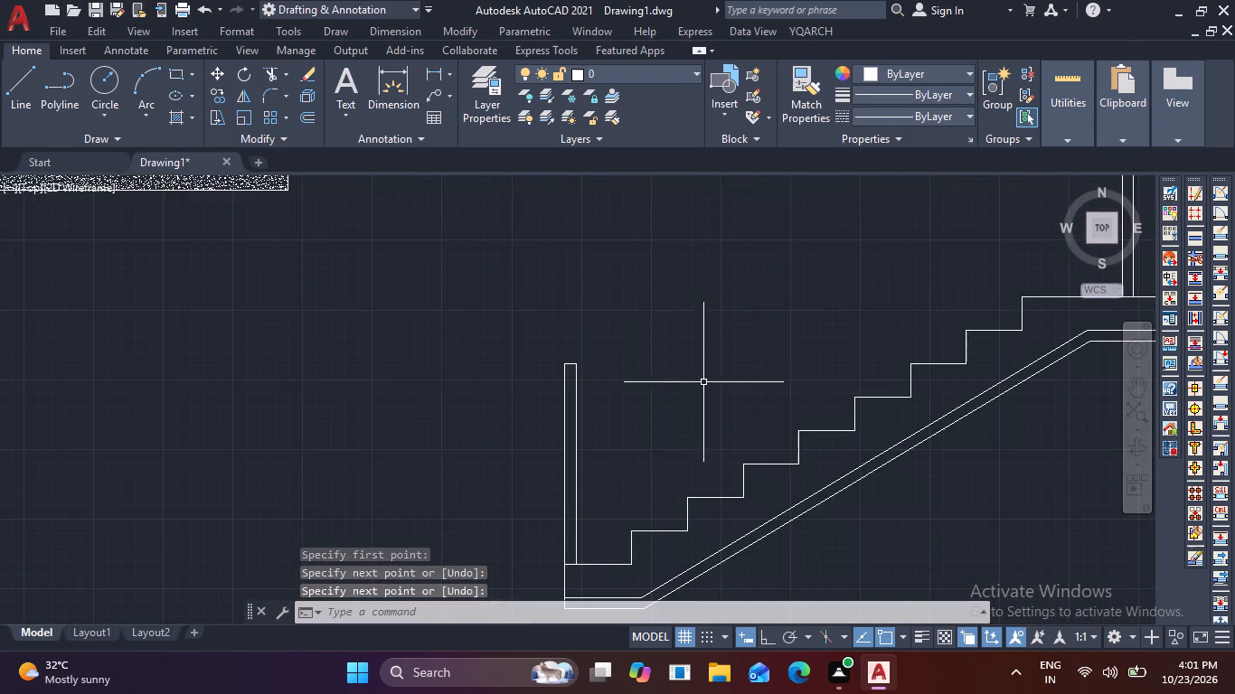
middle_click_drag(718, 376, 370, 388)
key("l")
key("space")
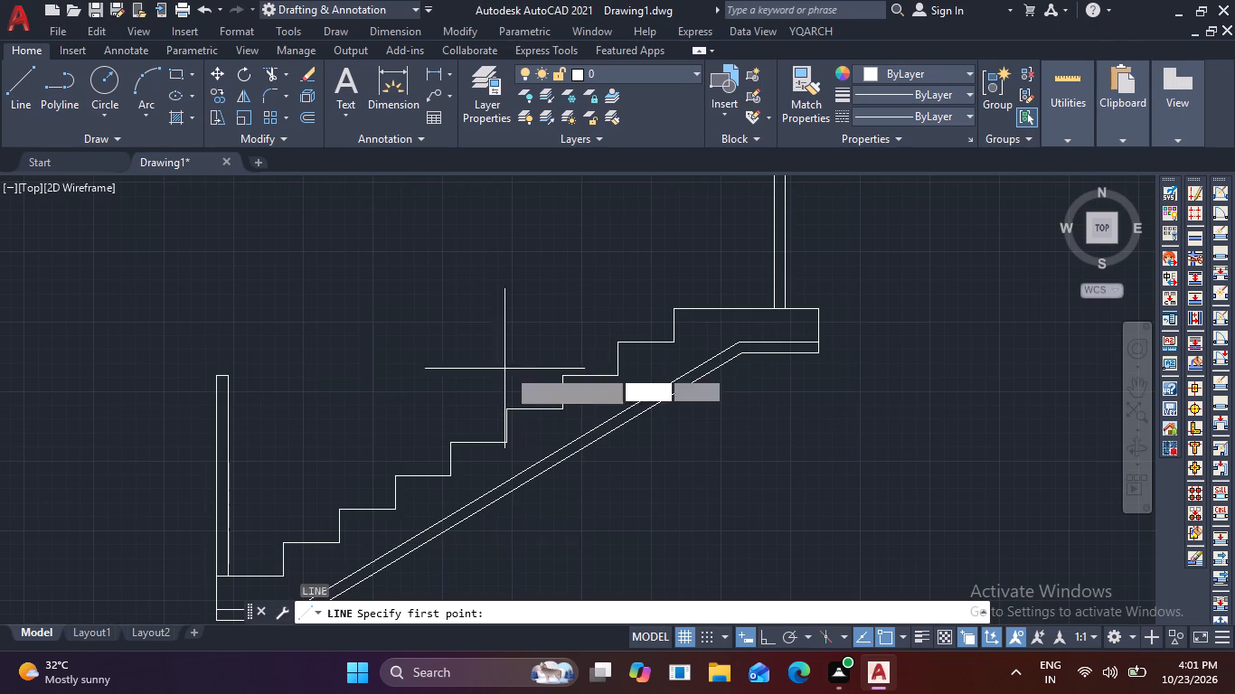
left_click(644, 344)
scroll(653, 250, "down", 2)
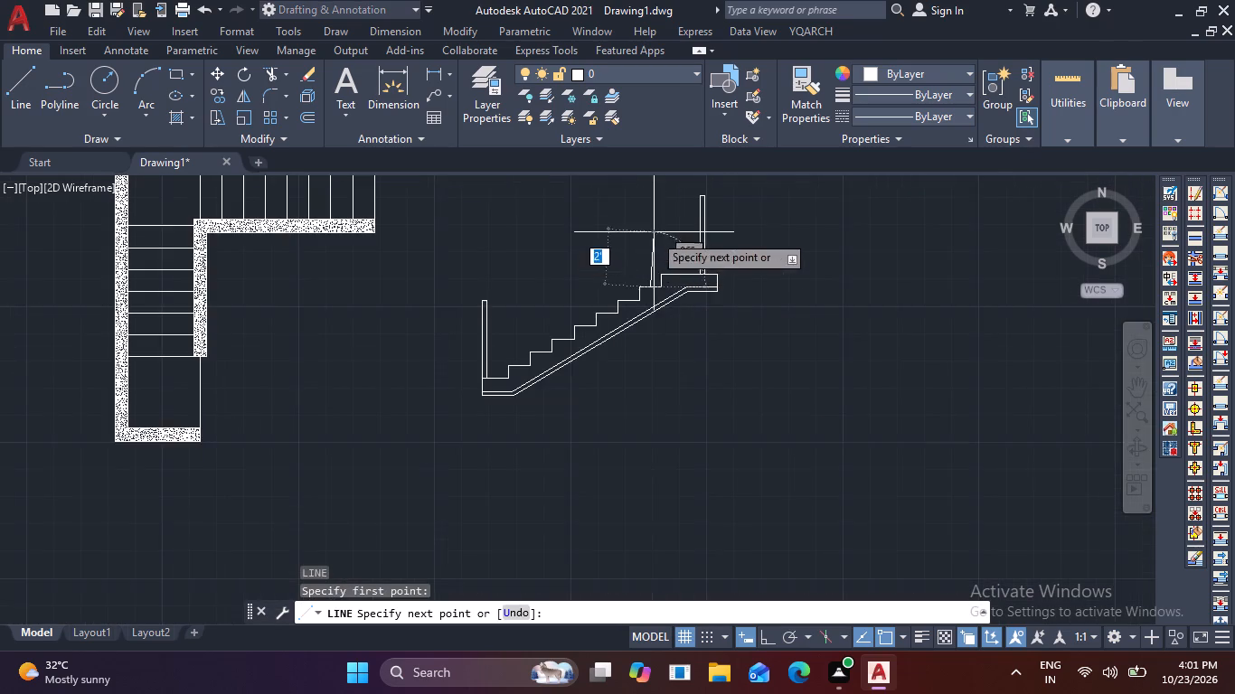
middle_click_drag(655, 230, 641, 306)
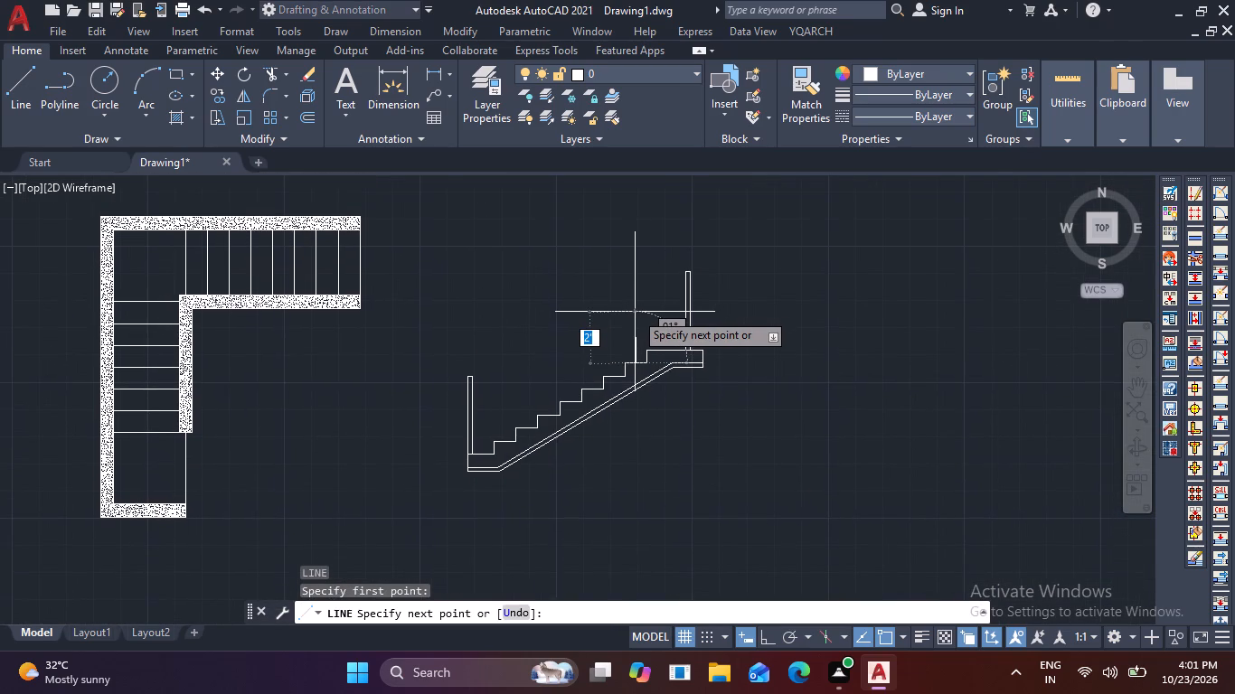
key("F8")
type("3'")
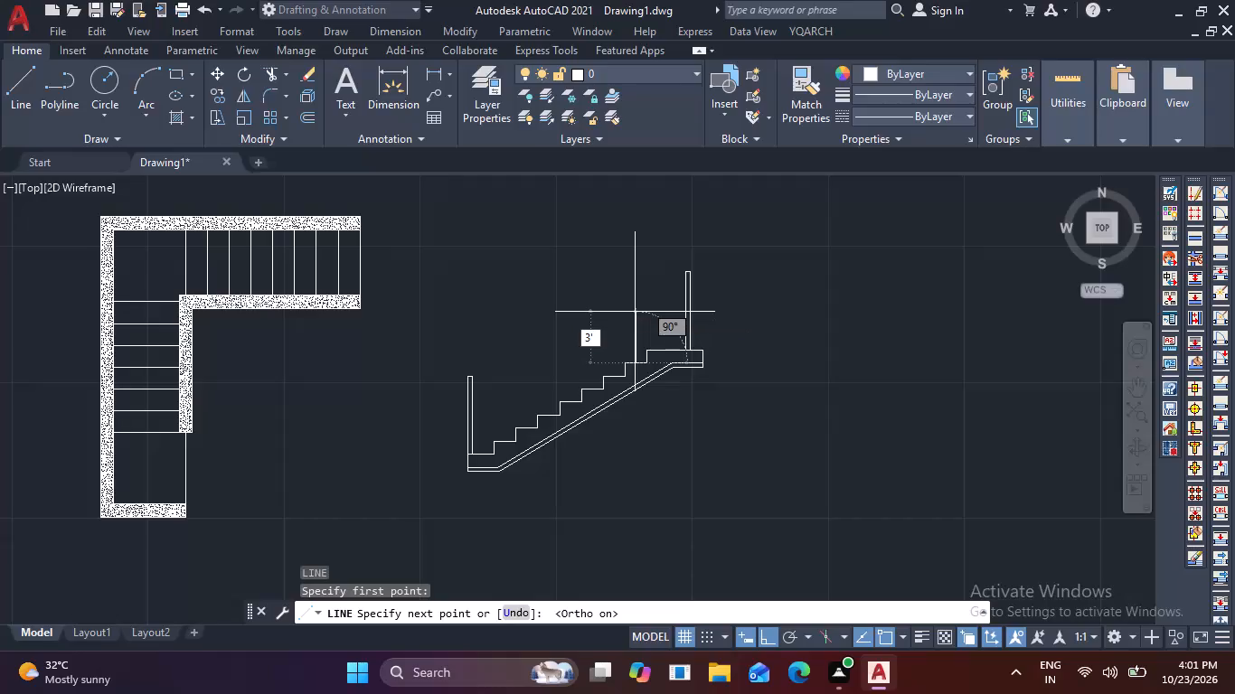
key("Return")
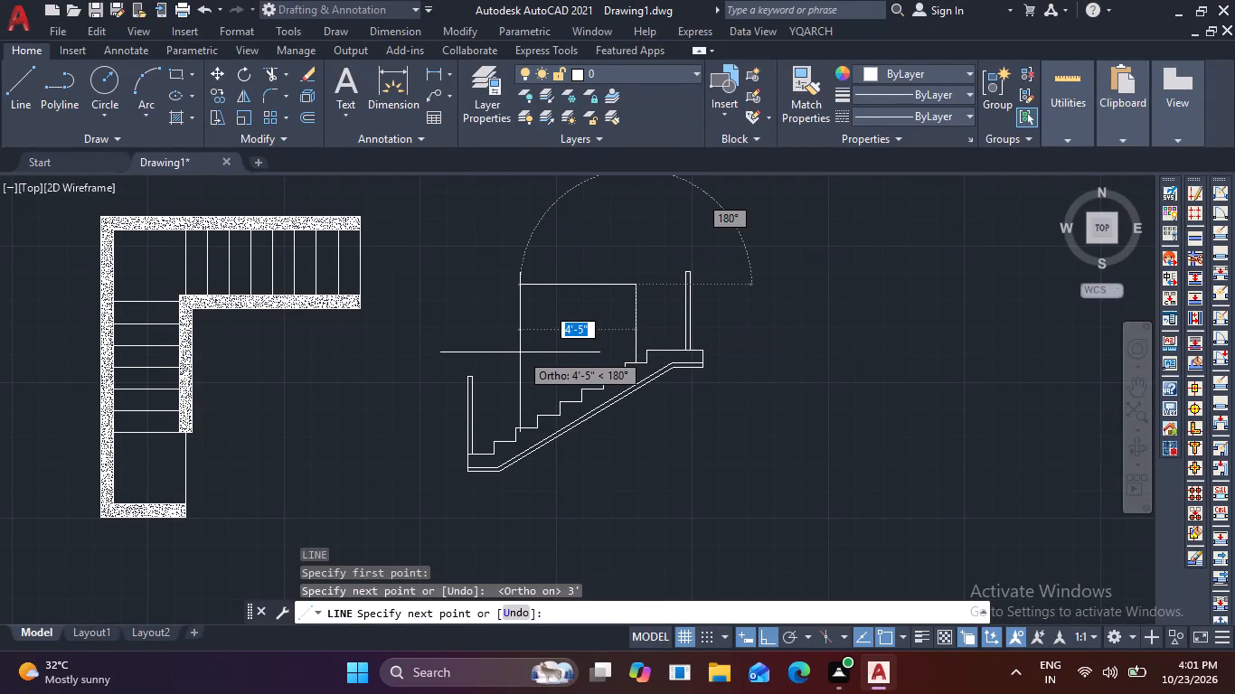
key("Escape")
Copy the 3' baluster line by its lower end onto or near the midpoints of the six treads below it.
left_click(652, 315)
left_click(605, 278)
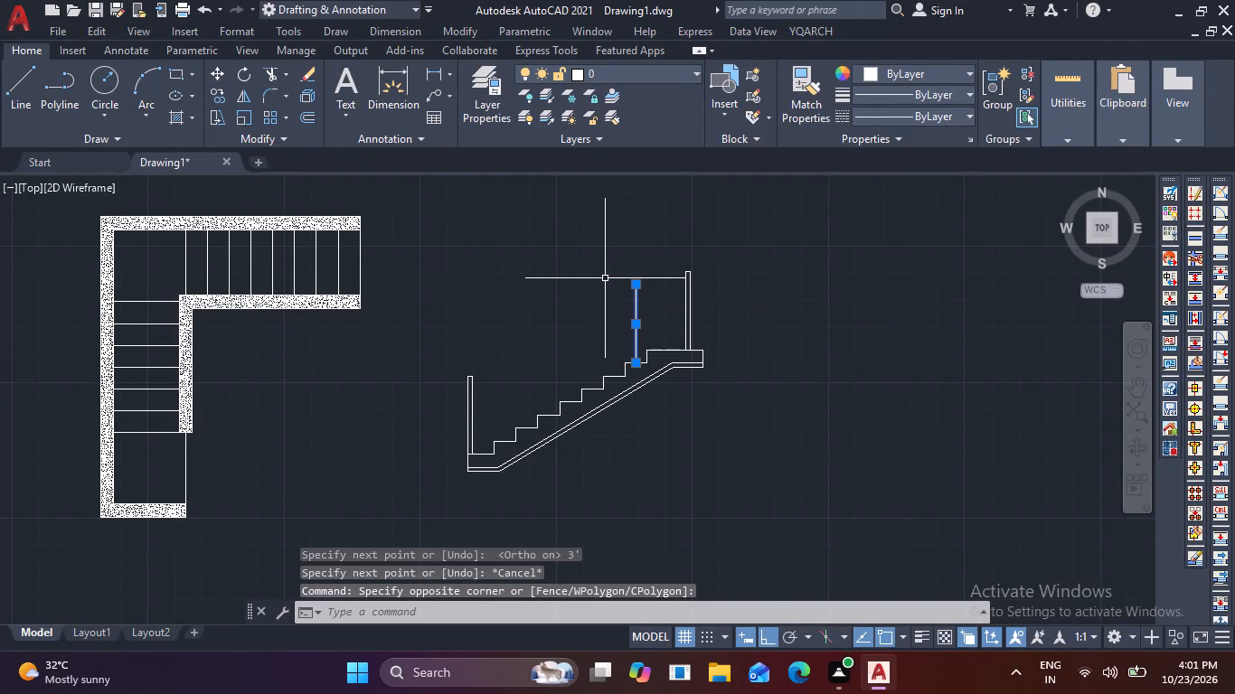
type("CO")
key("space")
scroll(654, 363, "up", 2)
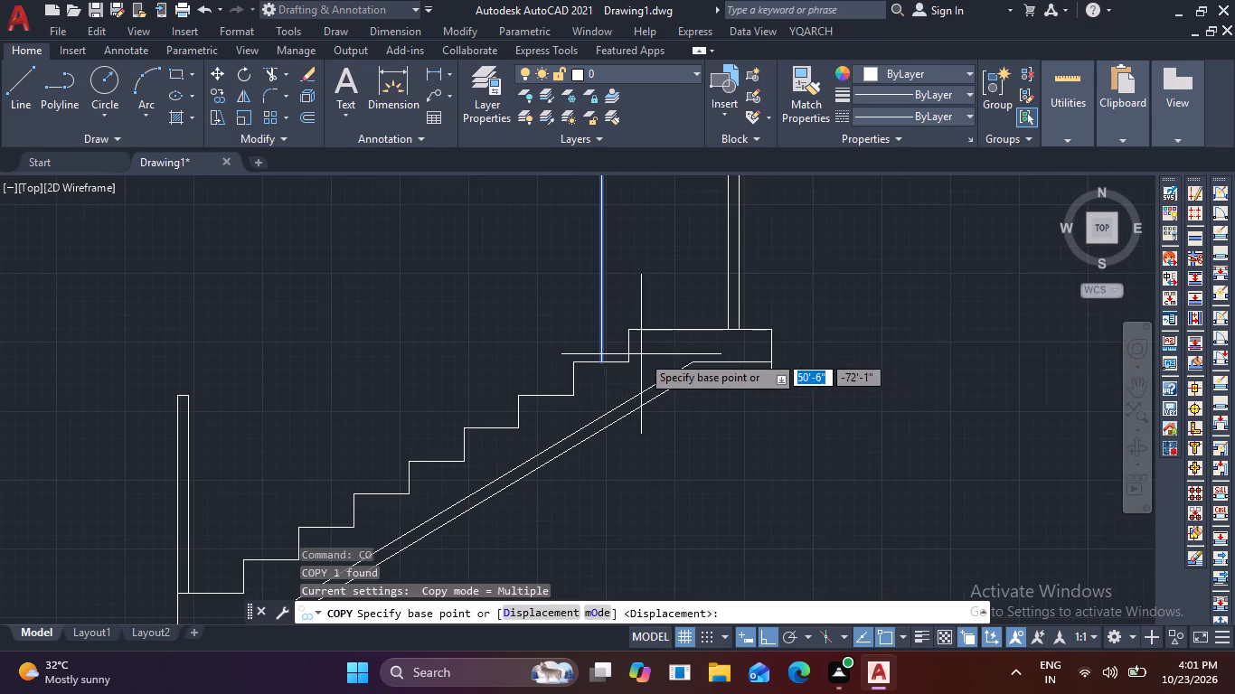
middle_click_drag(607, 364, 659, 300)
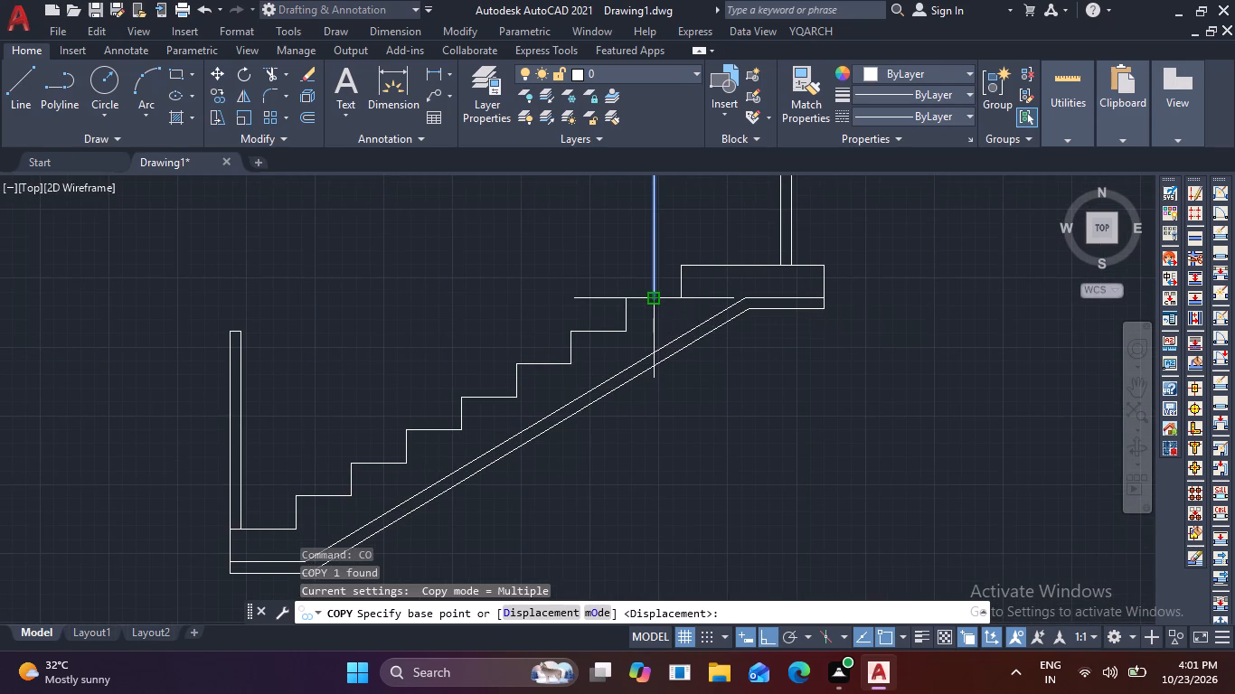
left_click(655, 302)
key("F8")
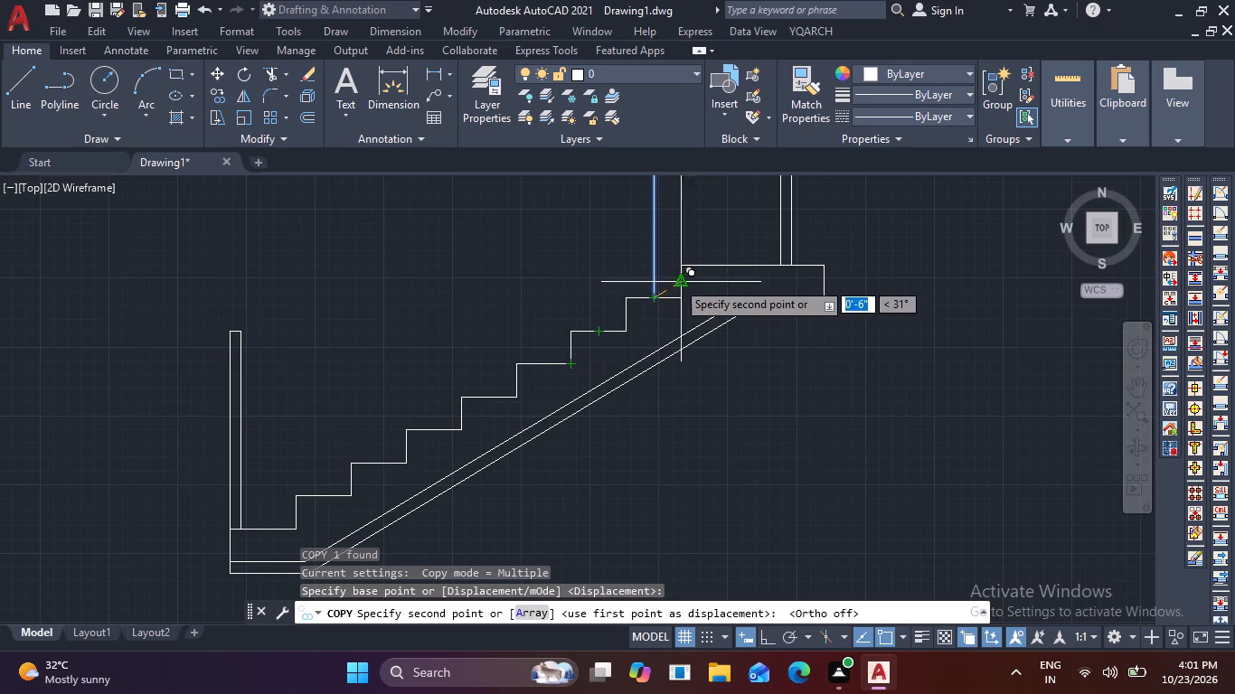
scroll(628, 309, "up", 3)
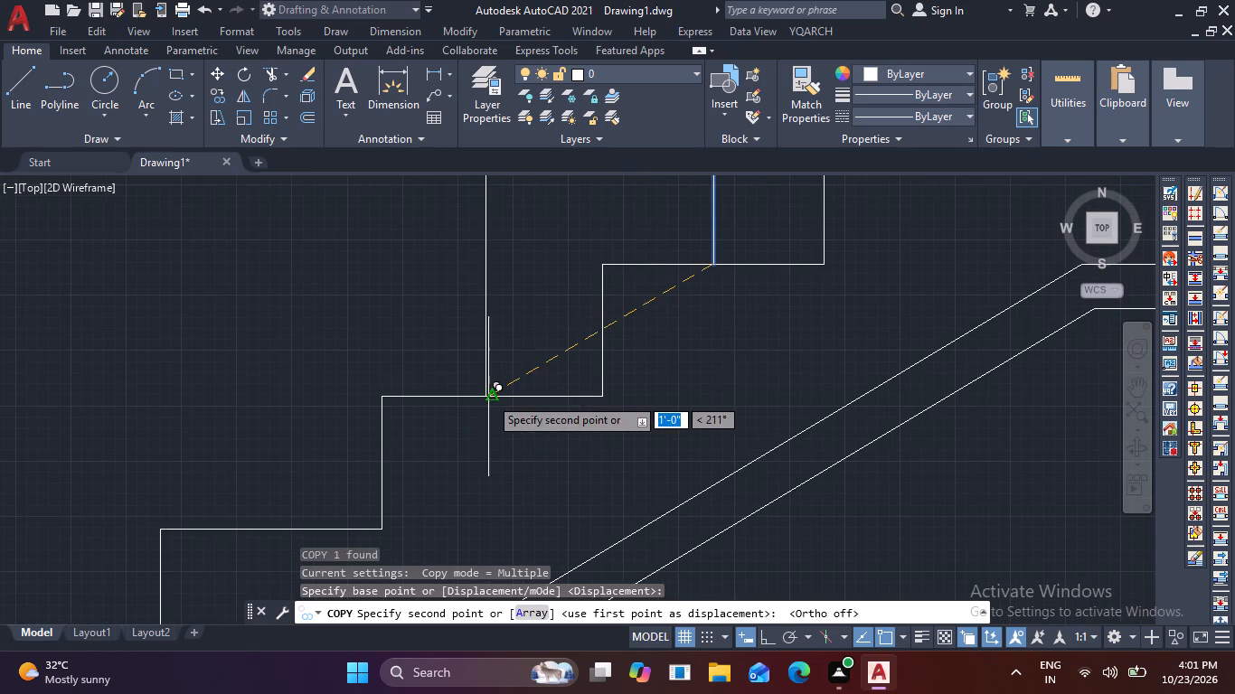
left_click(491, 396)
middle_click_drag(390, 445, 599, 306)
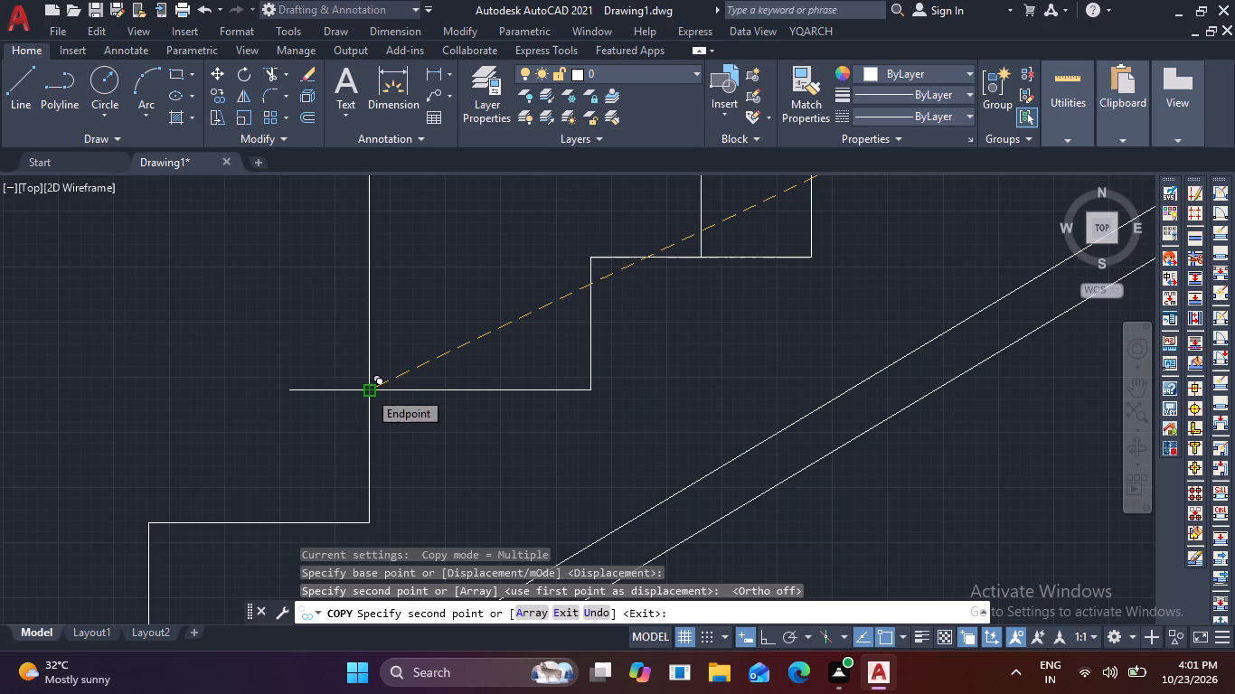
scroll(381, 390, "down", 2)
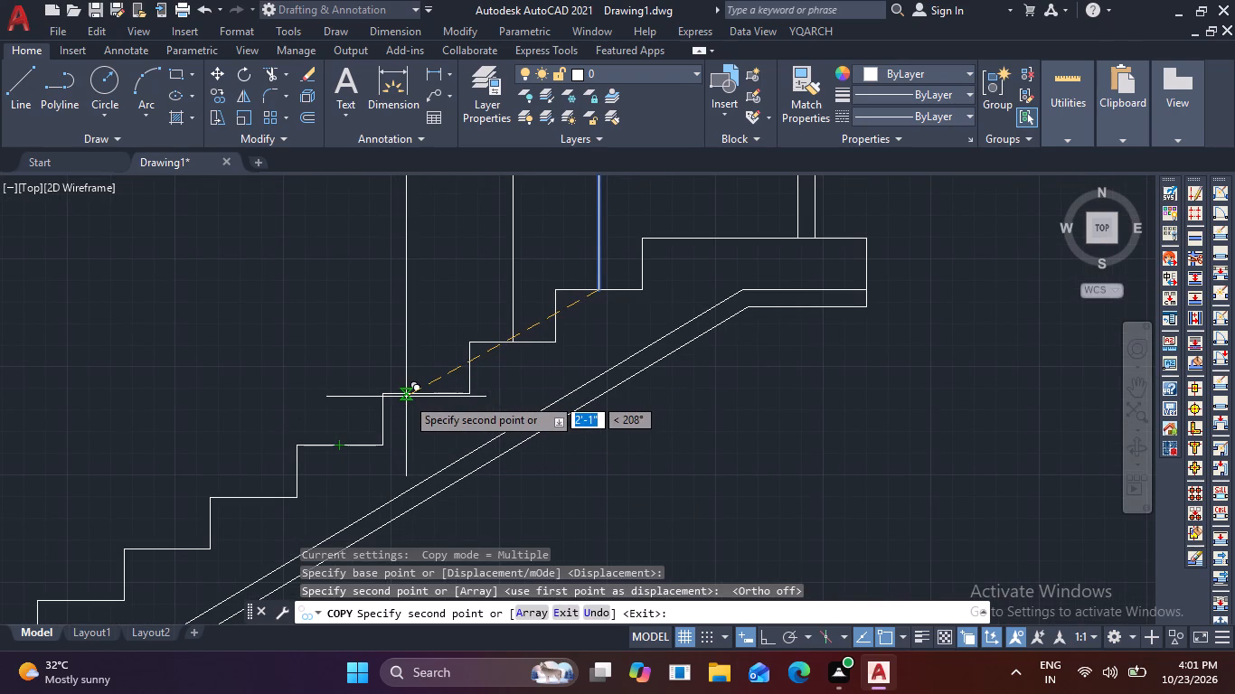
left_click(413, 392)
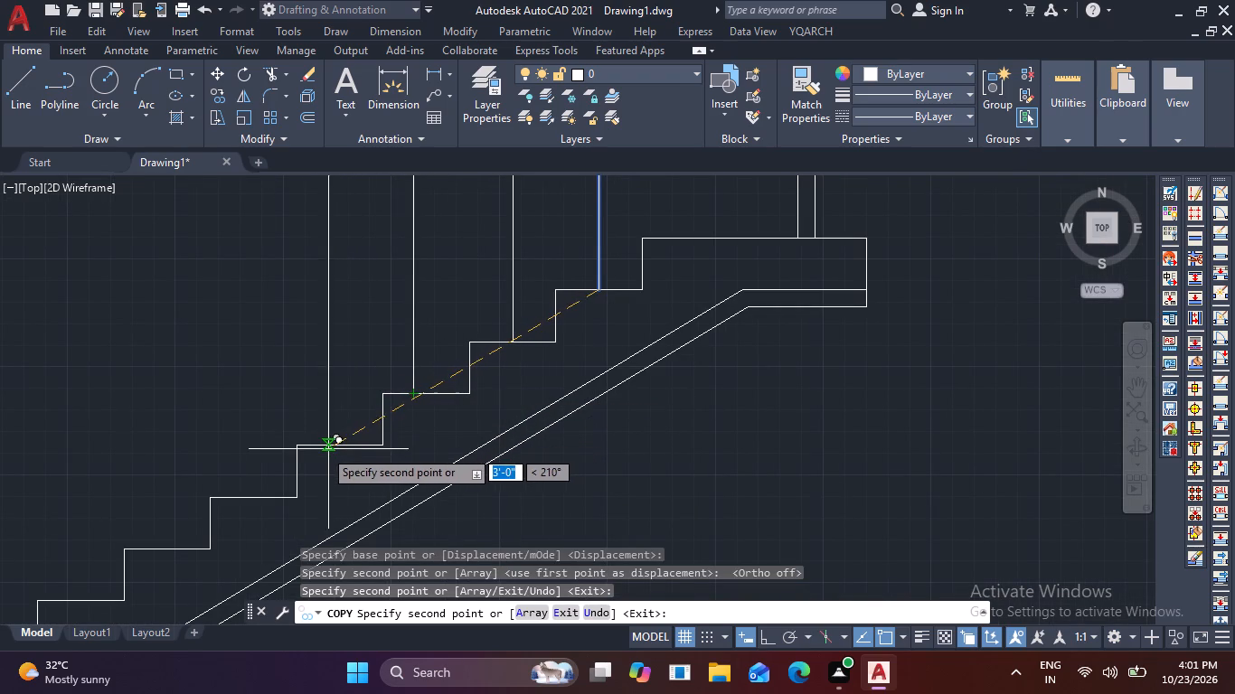
left_click(323, 449)
left_click(240, 498)
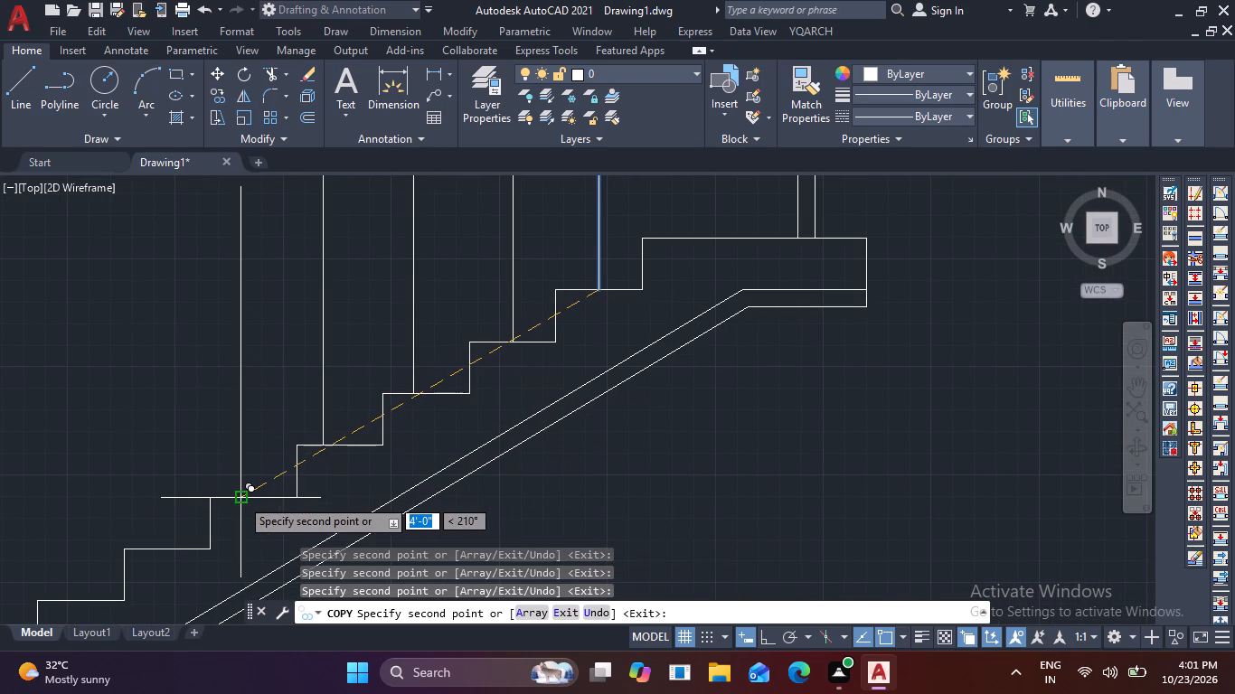
middle_click_drag(284, 459, 533, 320)
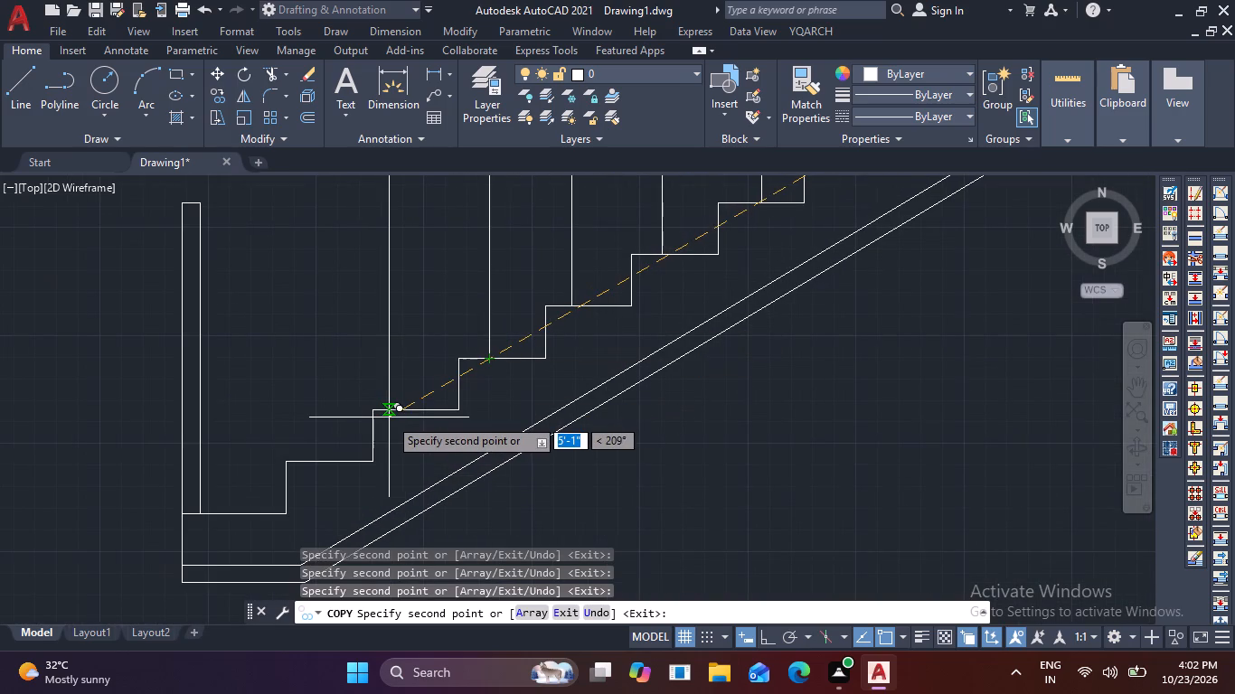
left_click(389, 417)
left_click(306, 460)
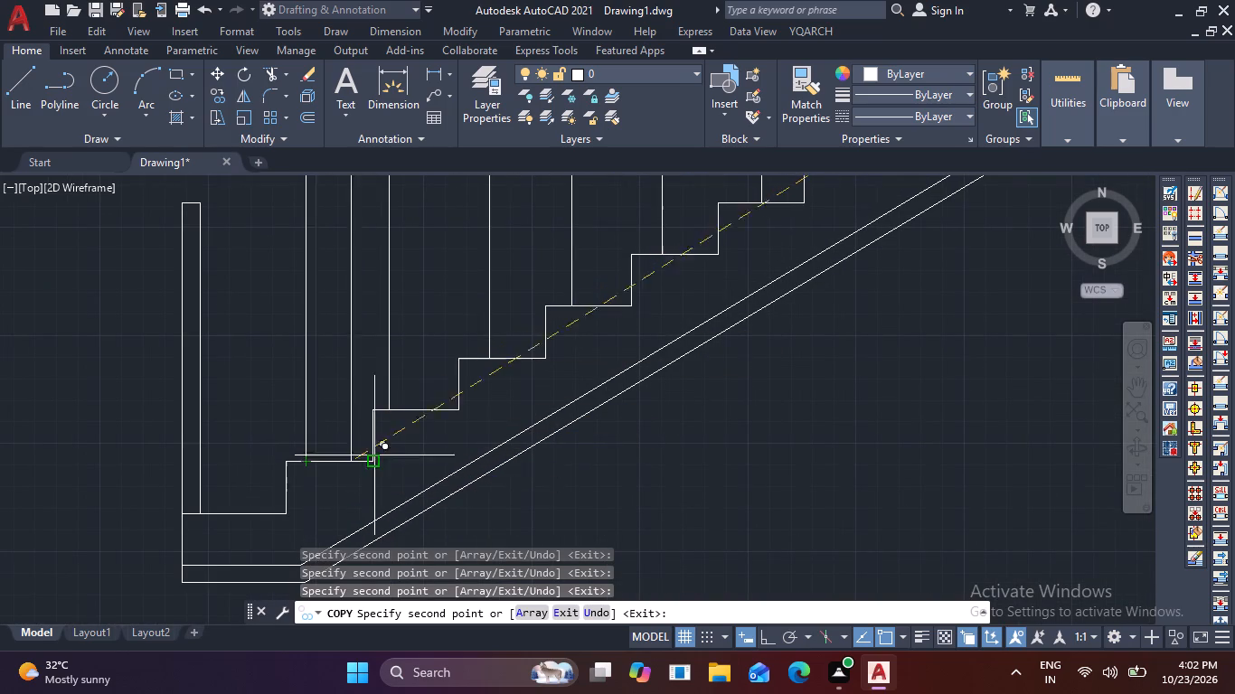
key("Escape")
Draw the handrail line from the lowest baluster's top up to the highest baluster's top, continuing horizontally to the landing post.
scroll(554, 464, "down", 2)
middle_click_drag(709, 381, 641, 486)
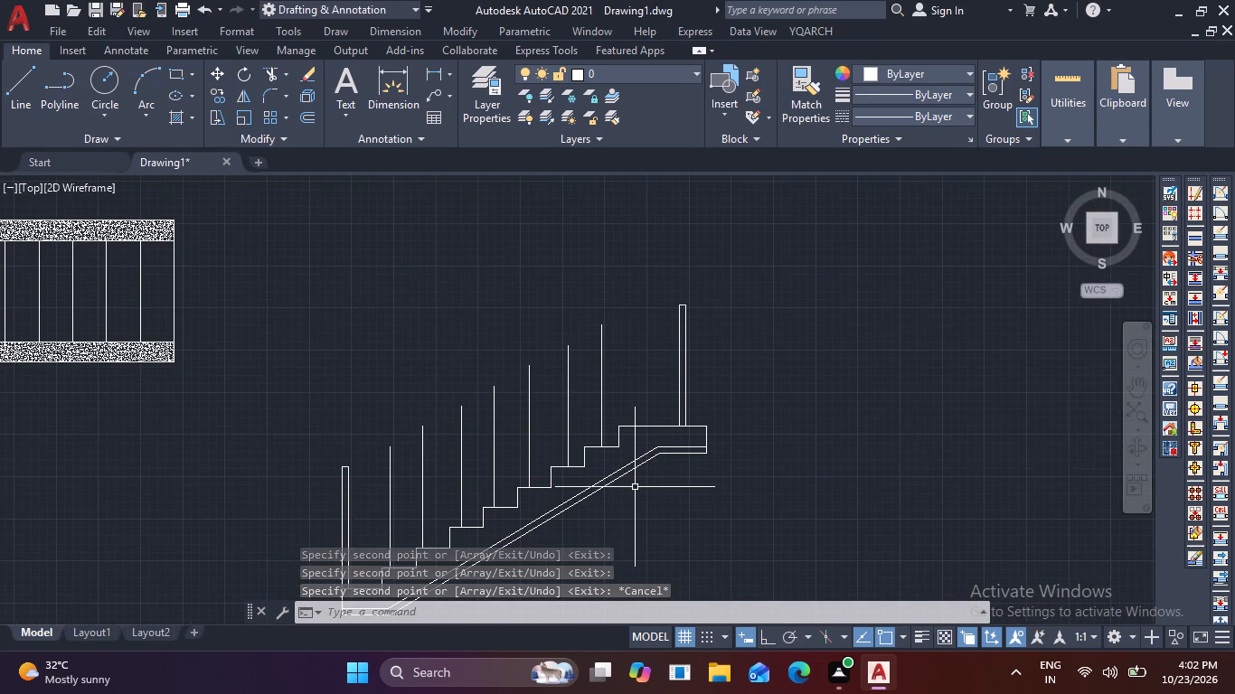
type("L")
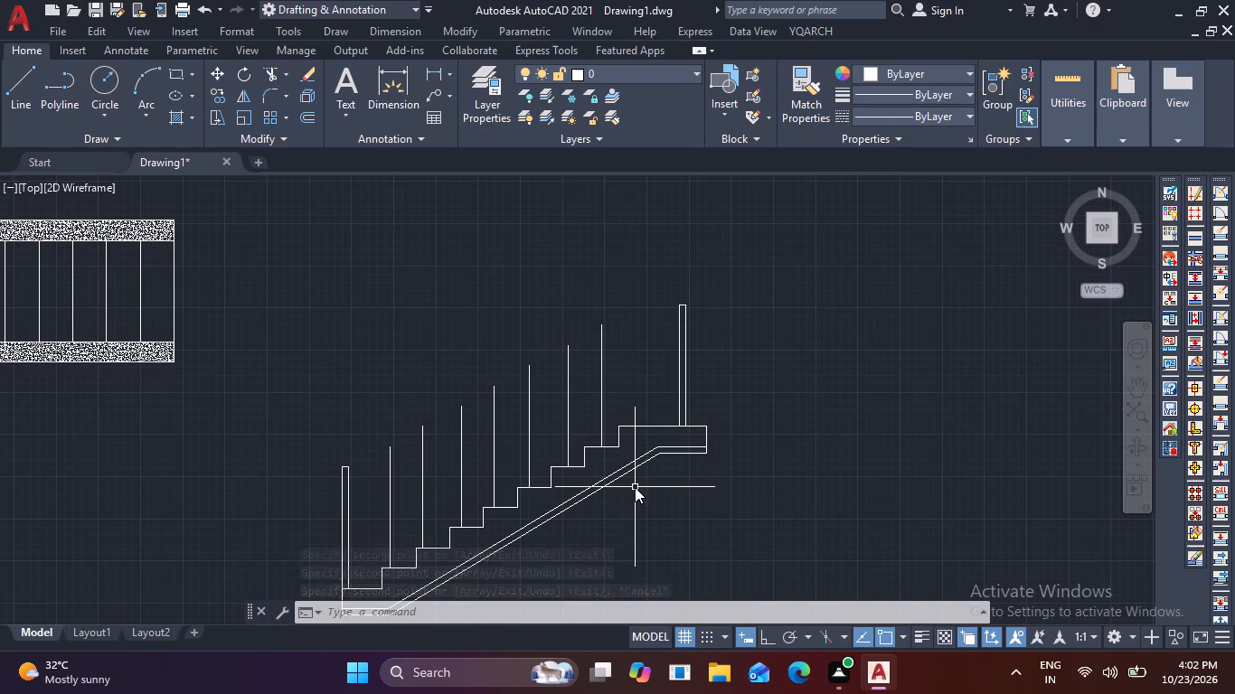
key("space")
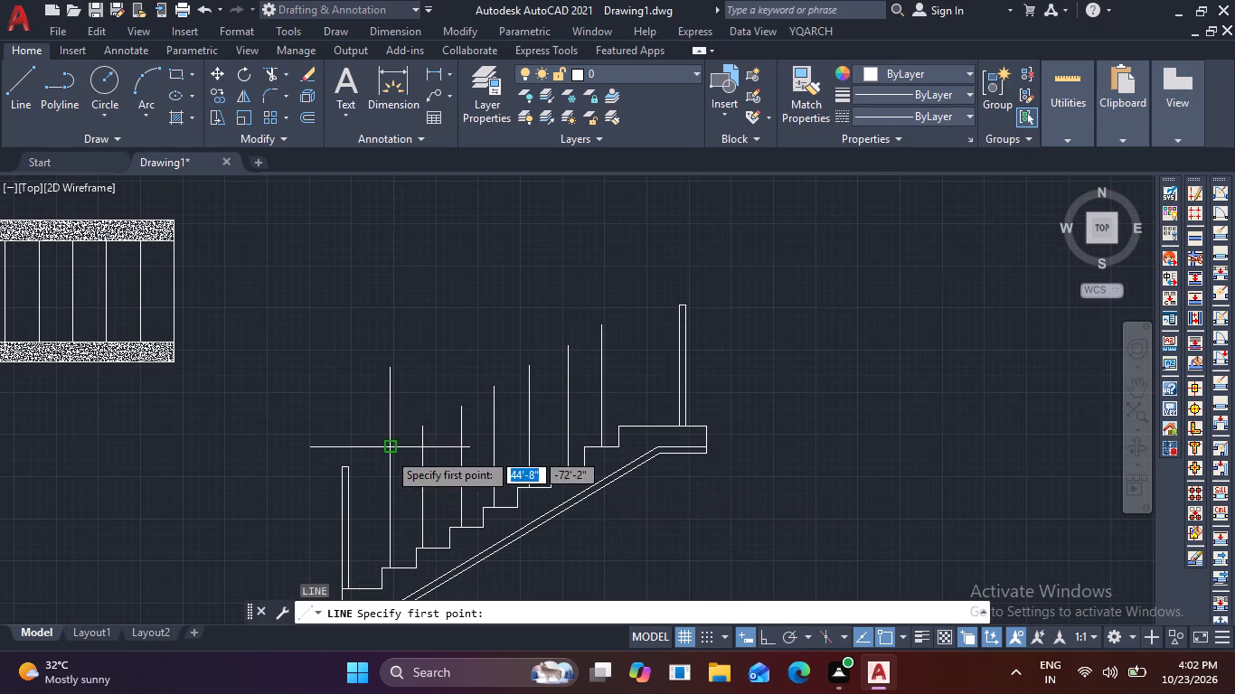
left_click(388, 451)
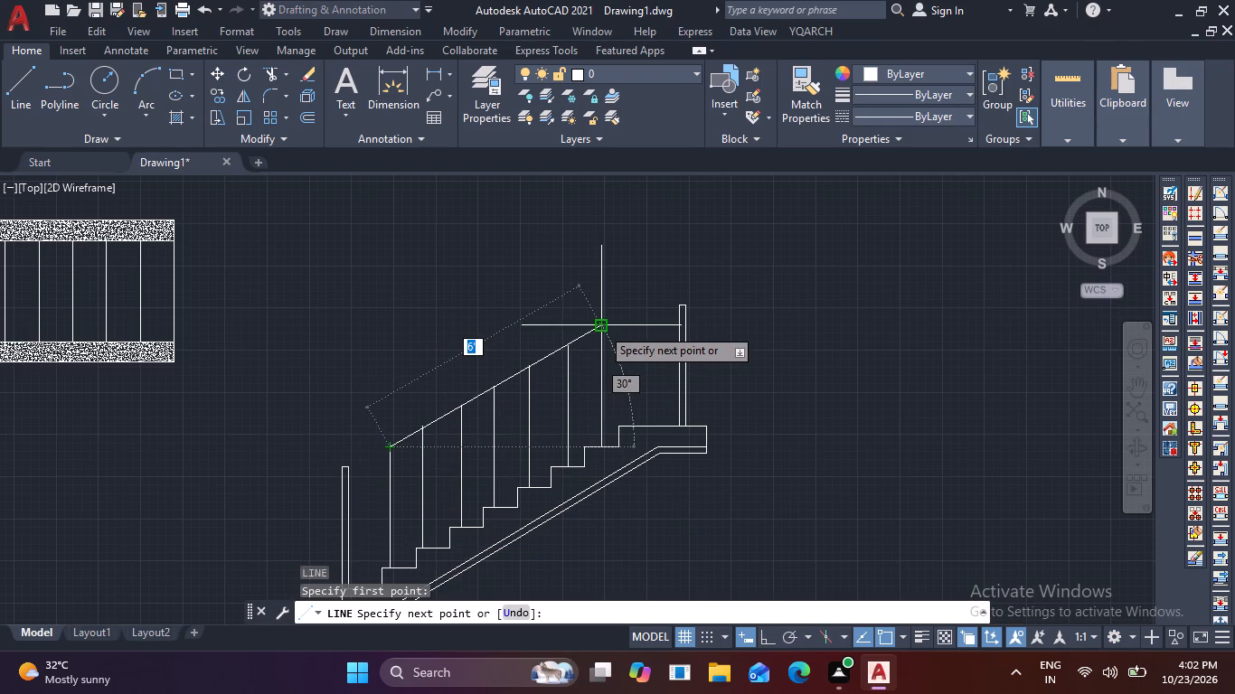
left_click(601, 327)
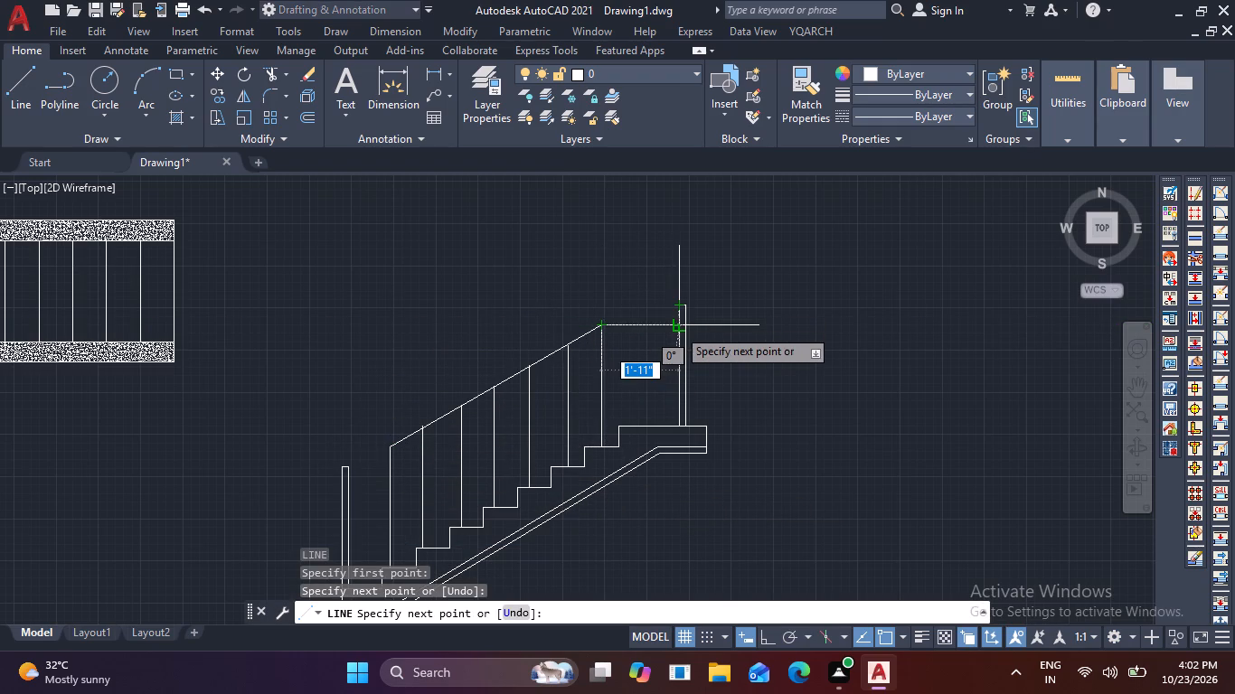
left_click(677, 328)
key("space")
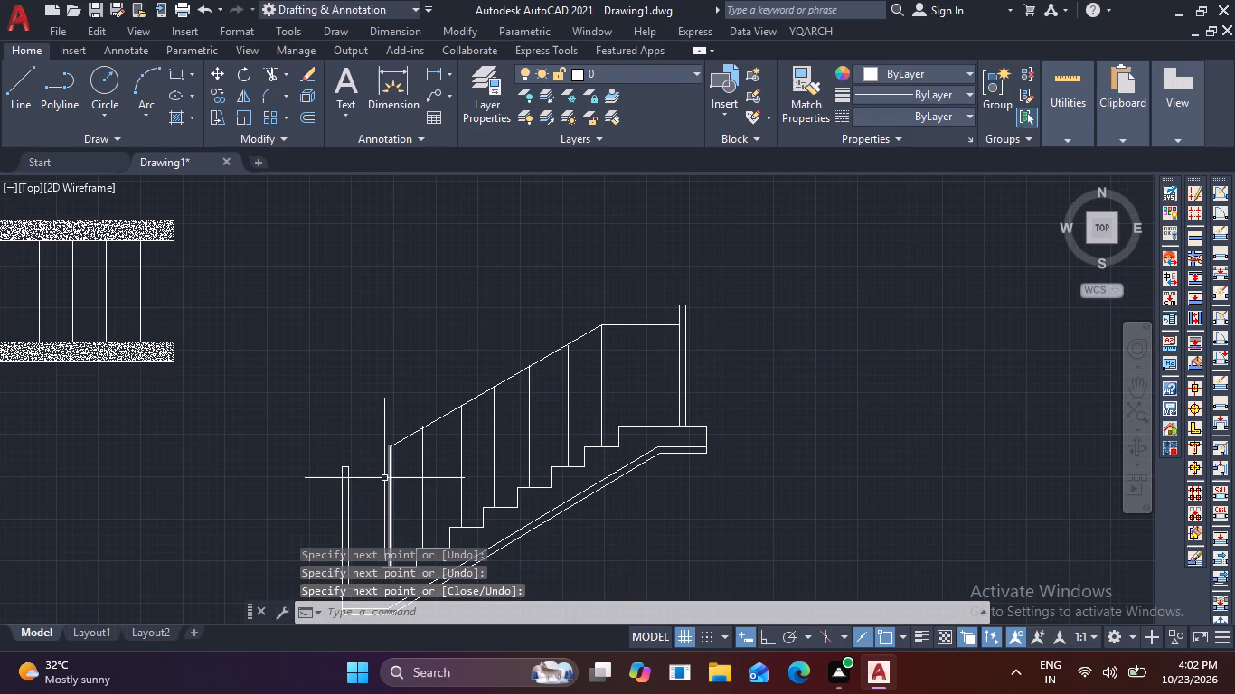
Extend the handrail with a line from the lowest baluster's top down to the base post's upper east corner.
scroll(384, 479, "up", 1)
scroll(384, 479, "down", 1)
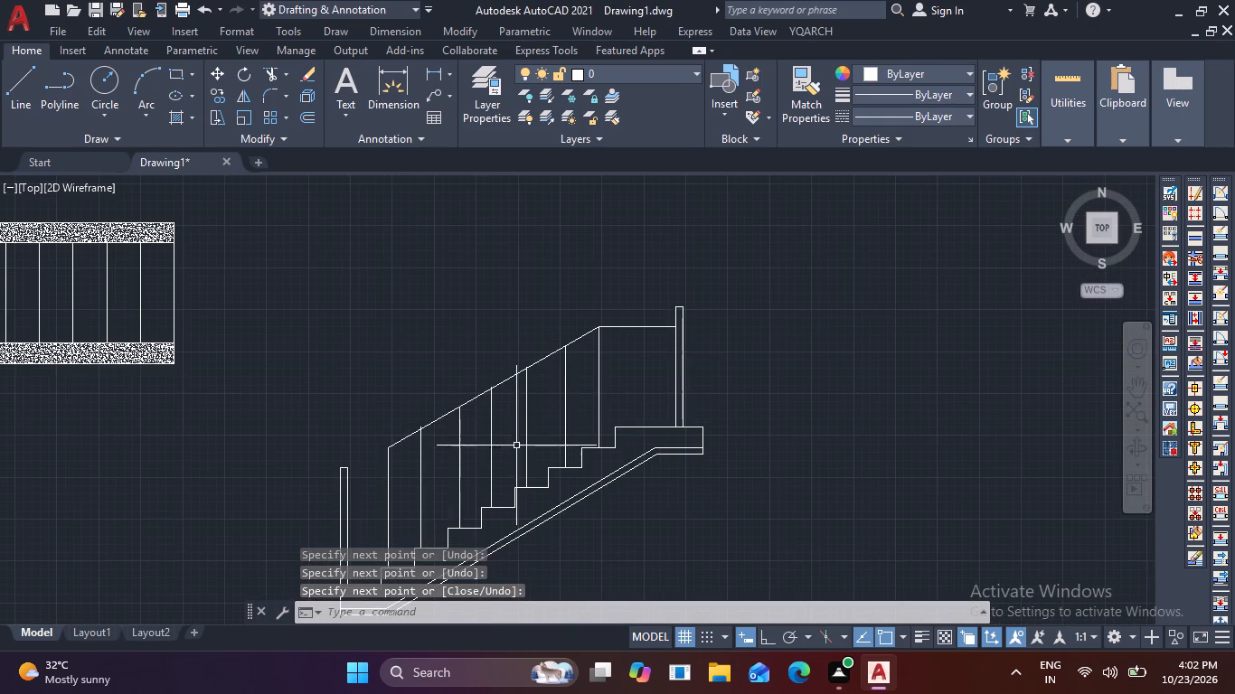
scroll(397, 464, "up", 1)
middle_click_drag(397, 464, 438, 408)
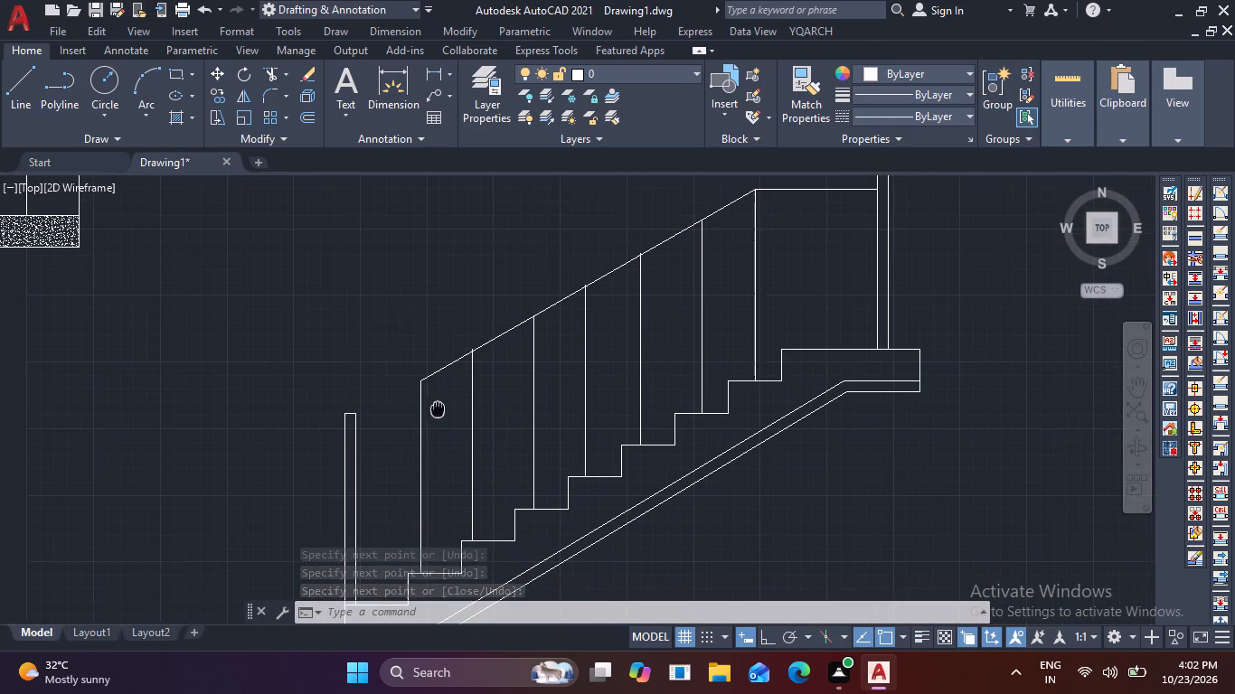
type("L")
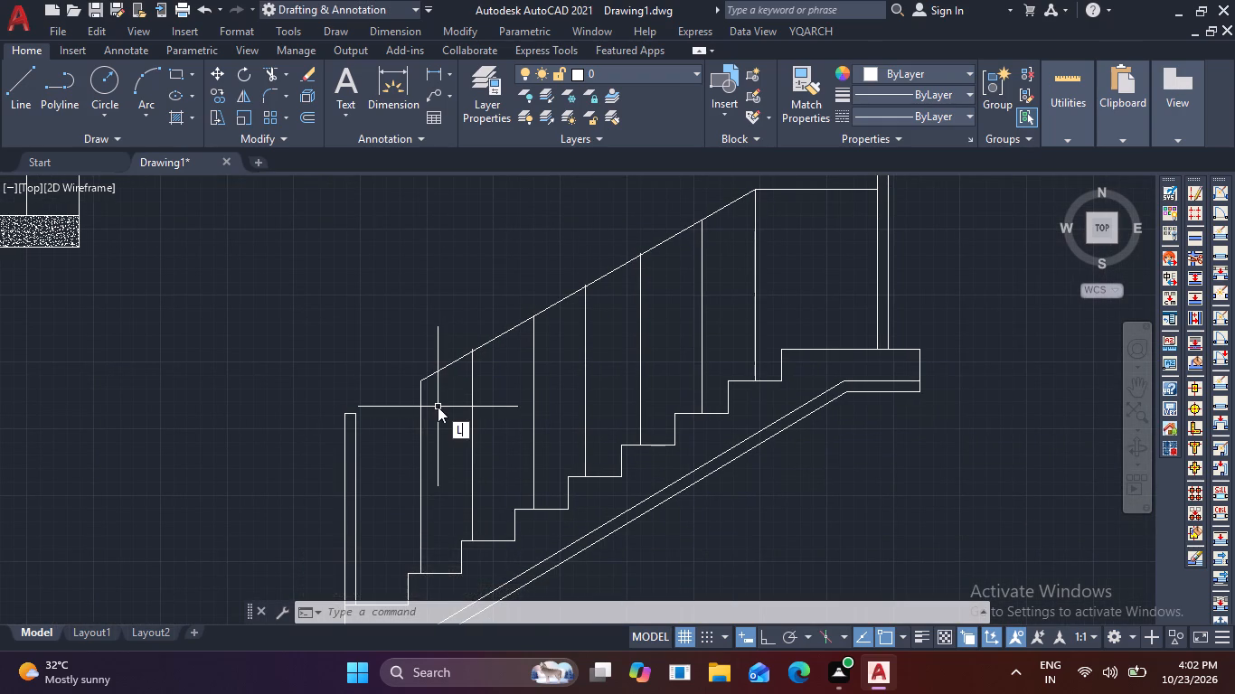
key("space")
left_click(422, 385)
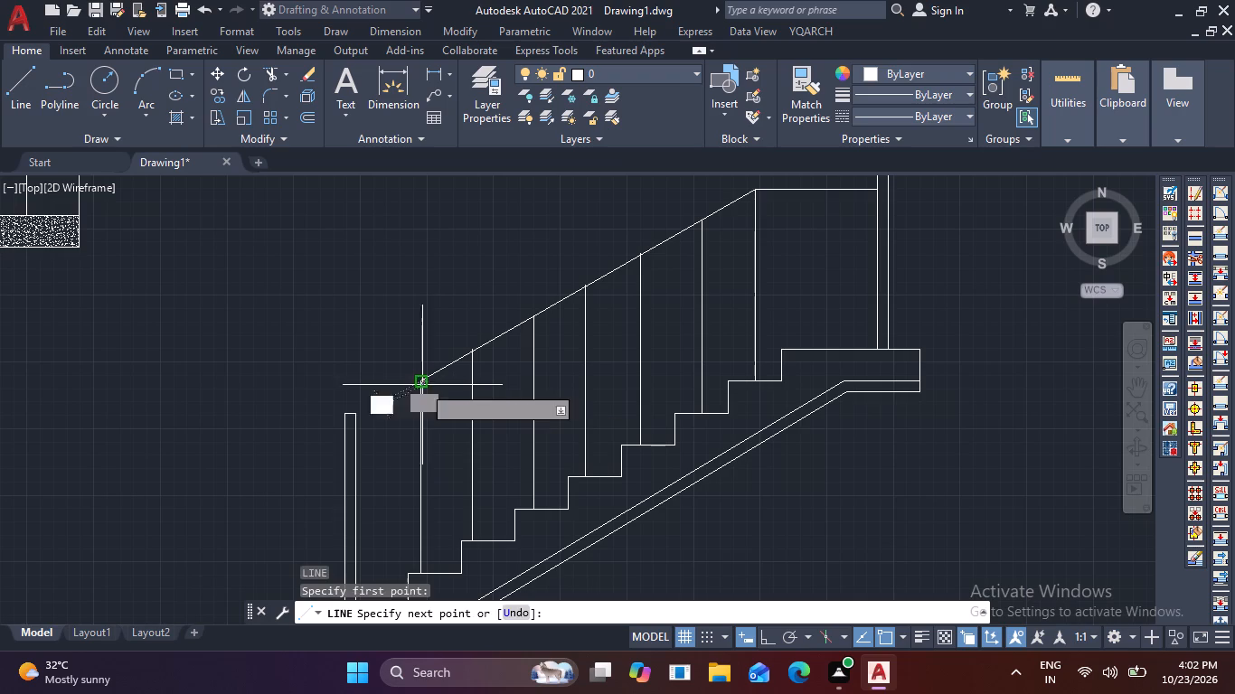
scroll(475, 359, "up", 2)
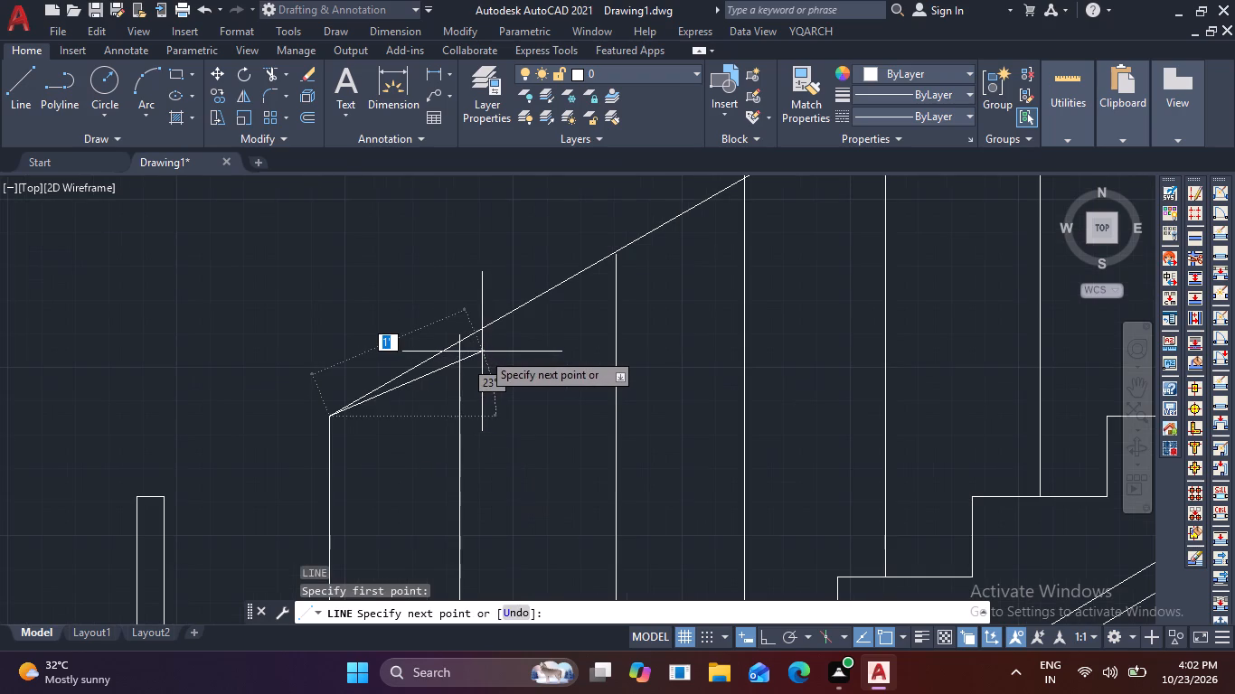
scroll(323, 479, "down", 3)
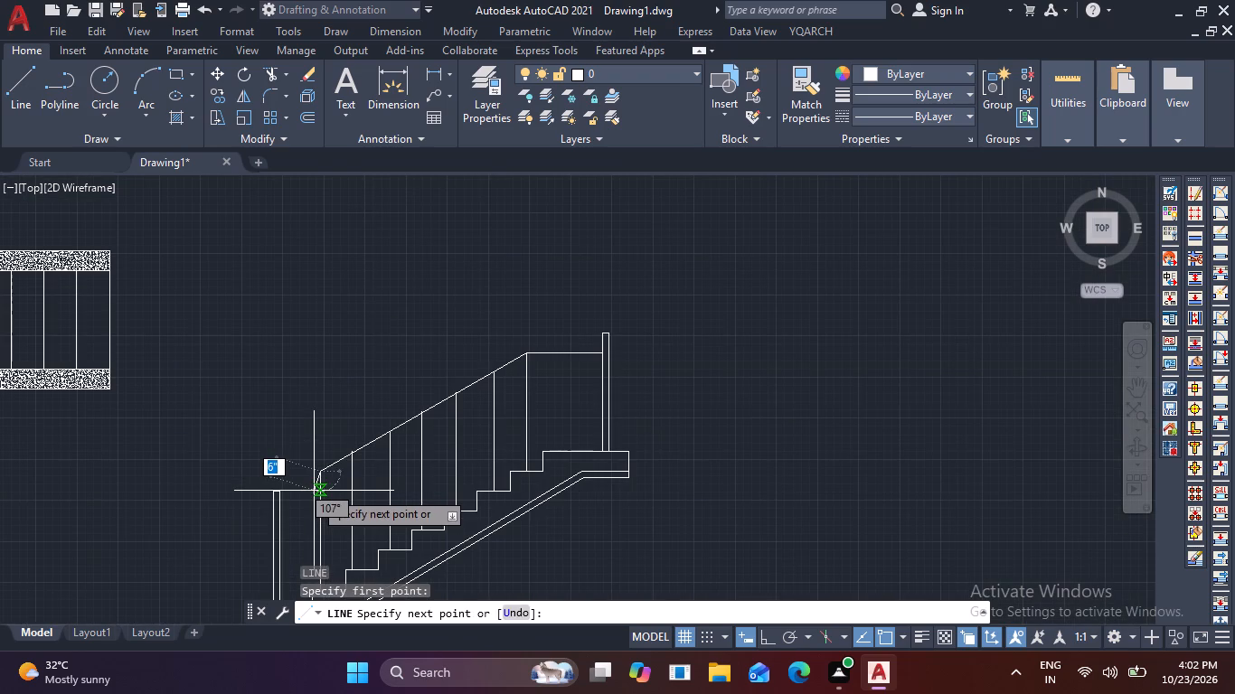
scroll(283, 511, "up", 2)
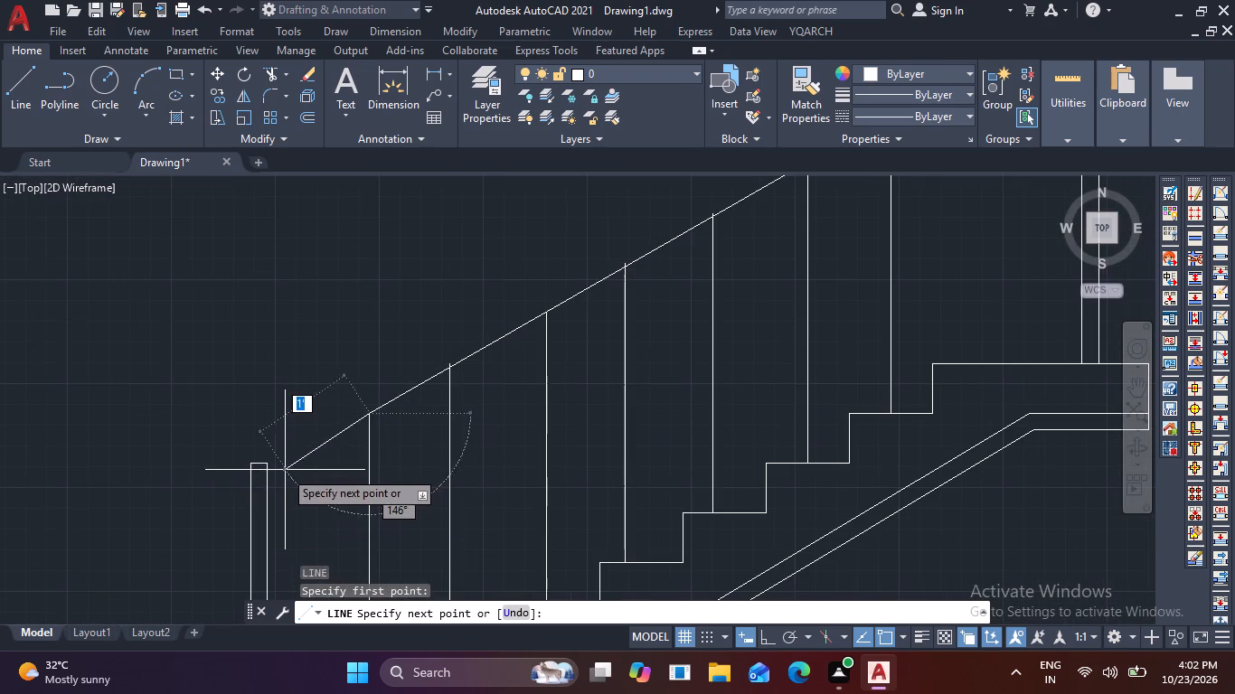
left_click(269, 467)
key("Escape")
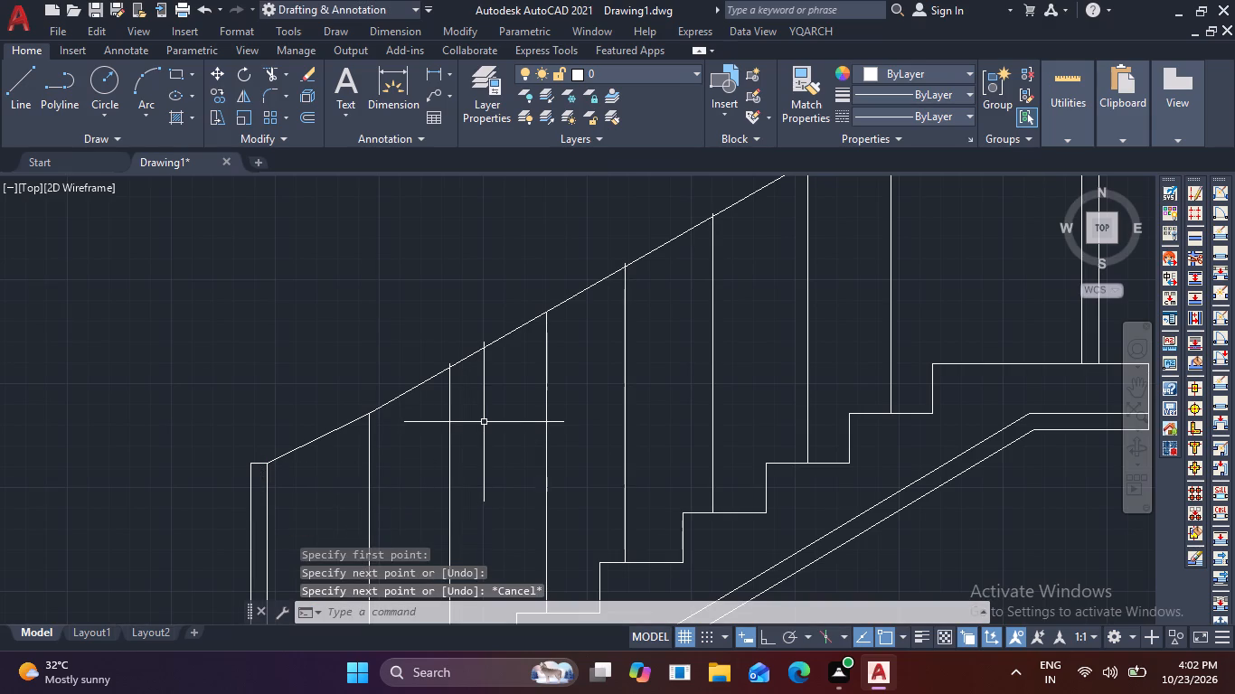
key("Escape")
Trim the baluster ends that project above the sloping handrail in the stair section.
type("TR")
key("space")
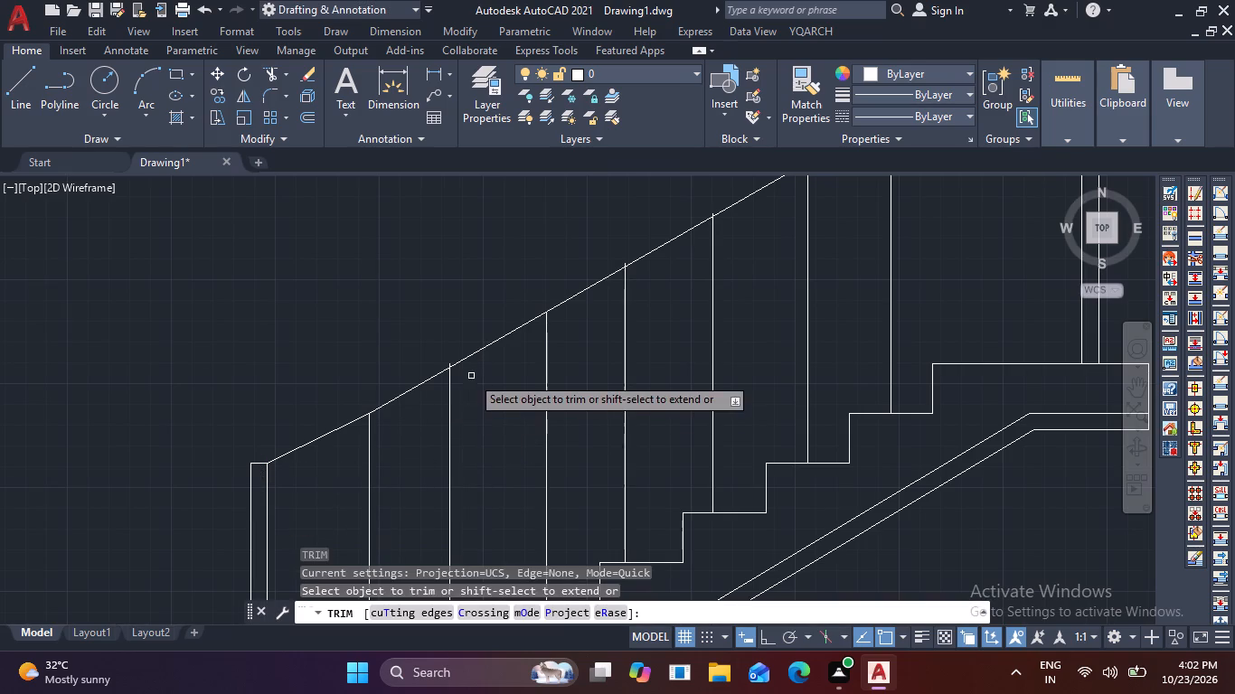
scroll(457, 361, "up", 3)
left_click(416, 374)
scroll(414, 375, "down", 2)
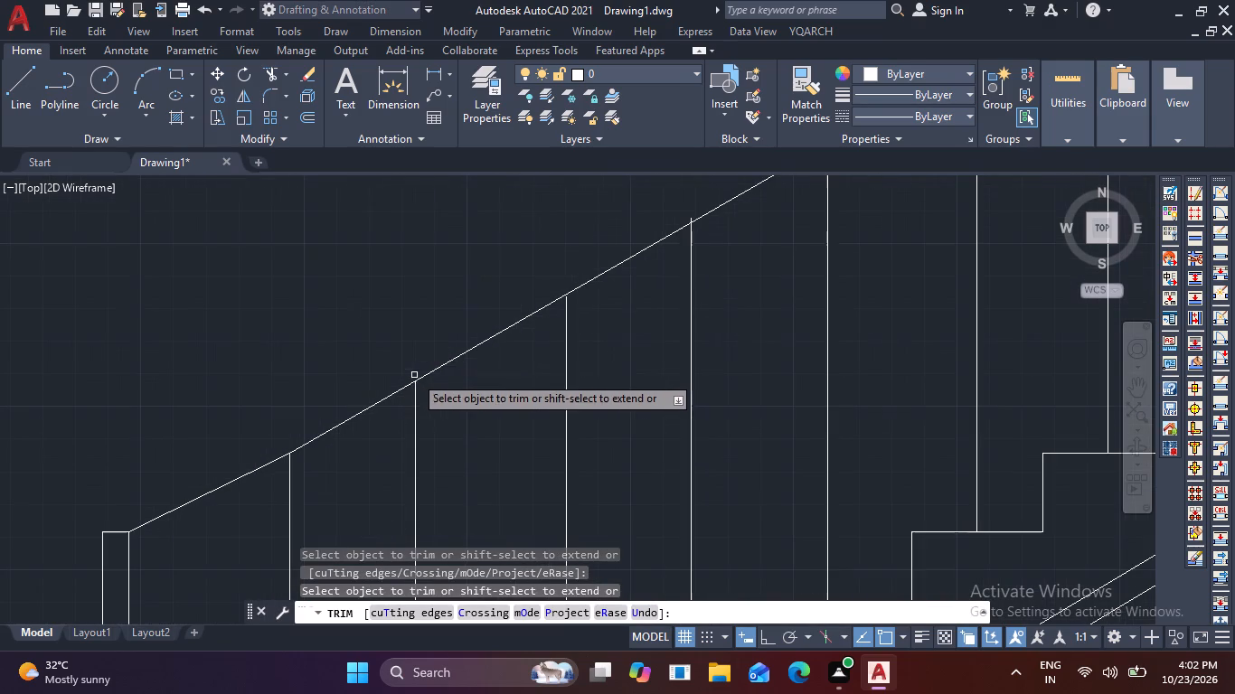
middle_click_drag(665, 318, 502, 450)
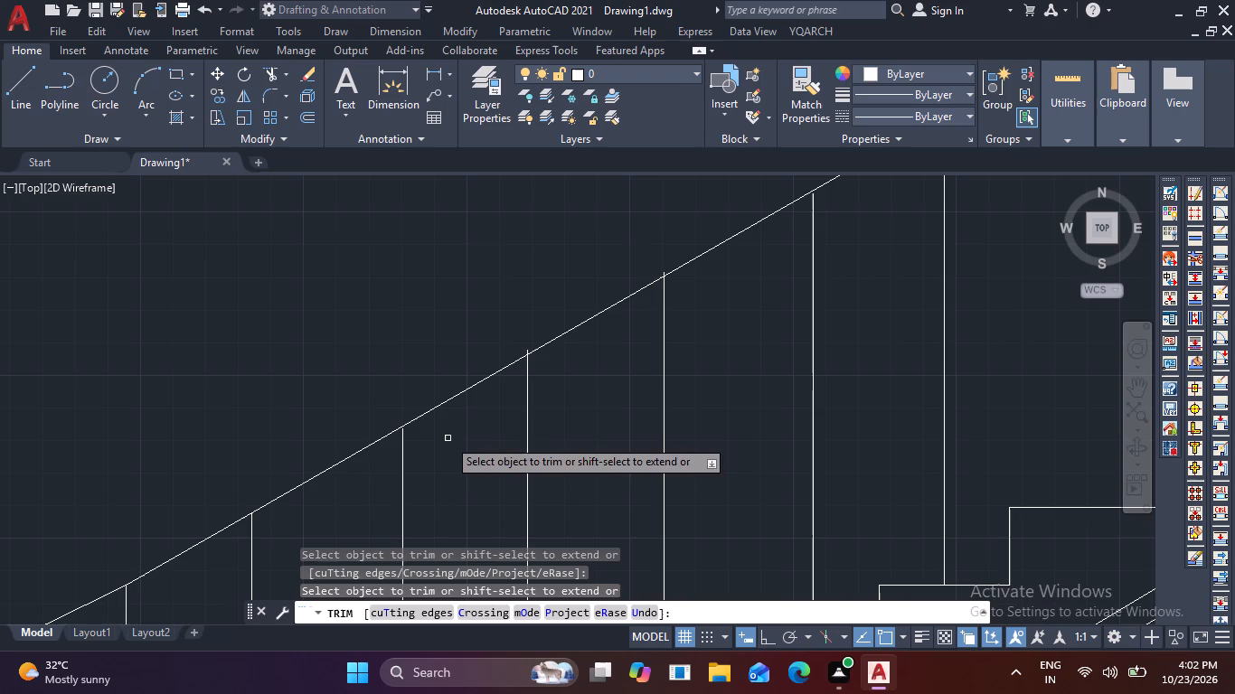
left_click(401, 453, "shift")
scroll(523, 356, "up", 2)
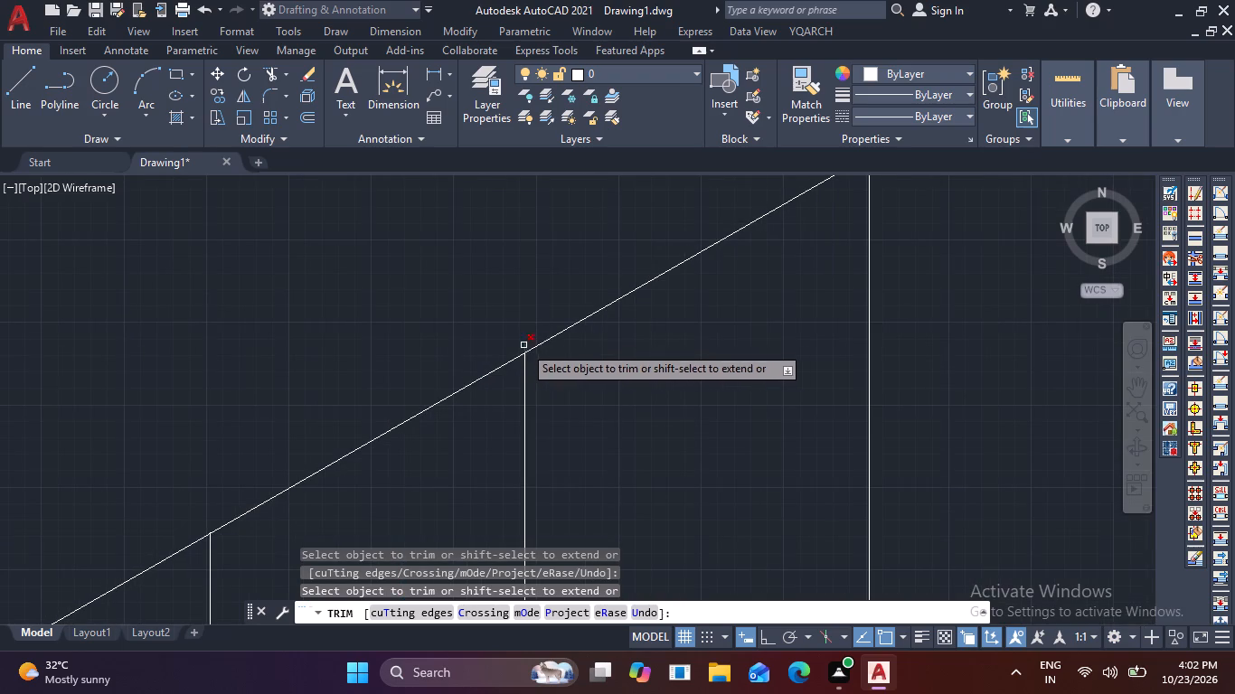
left_click(522, 346)
scroll(504, 370, "down", 3)
scroll(591, 321, "up", 3)
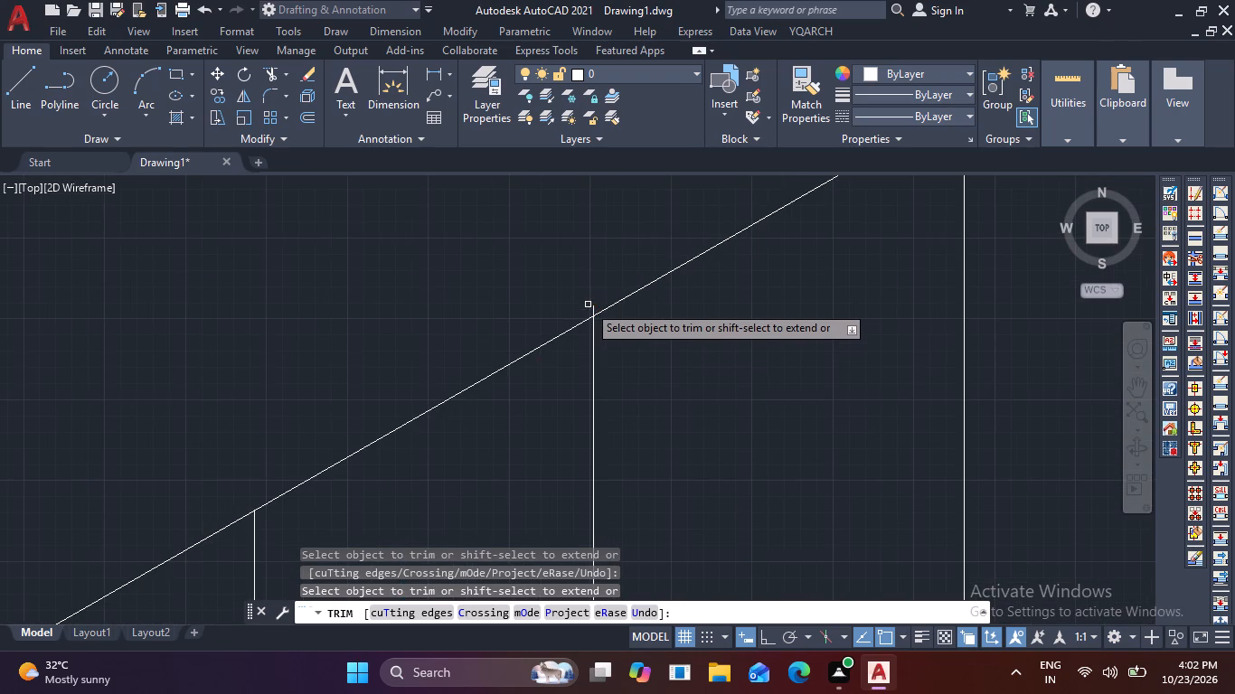
left_click(591, 307)
scroll(600, 330, "down", 3)
middle_click_drag(656, 334, 486, 465)
scroll(561, 409, "up", 2)
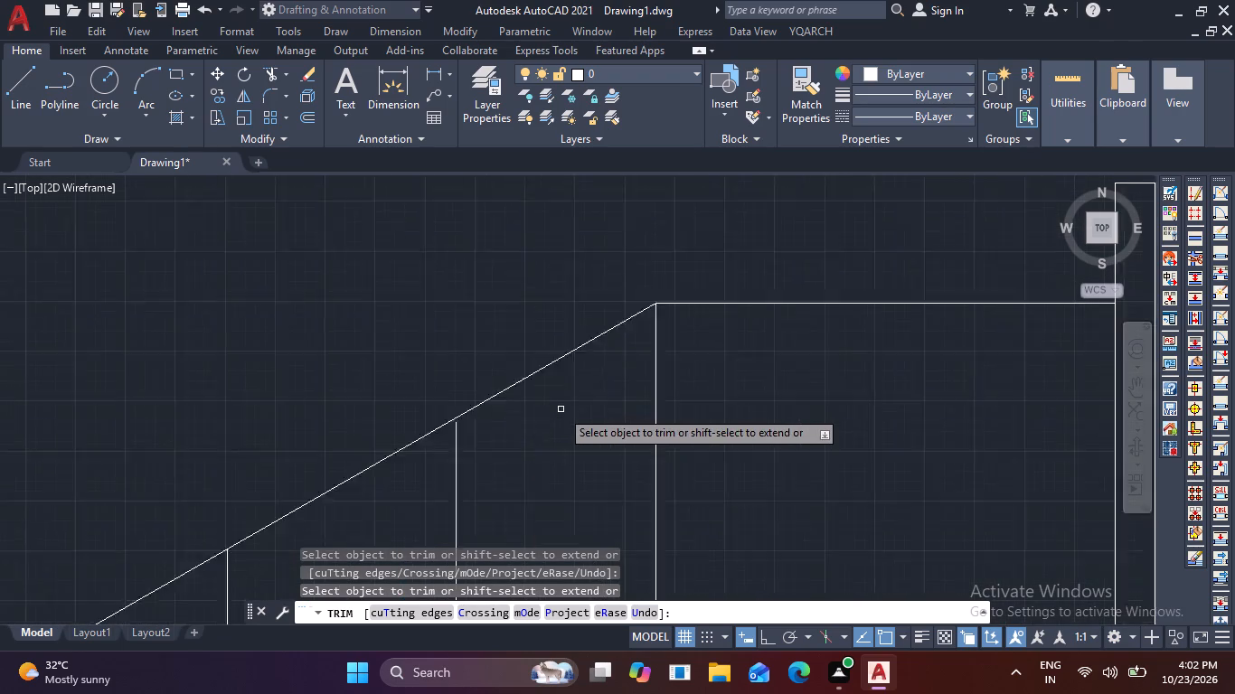
scroll(561, 409, "up", 1)
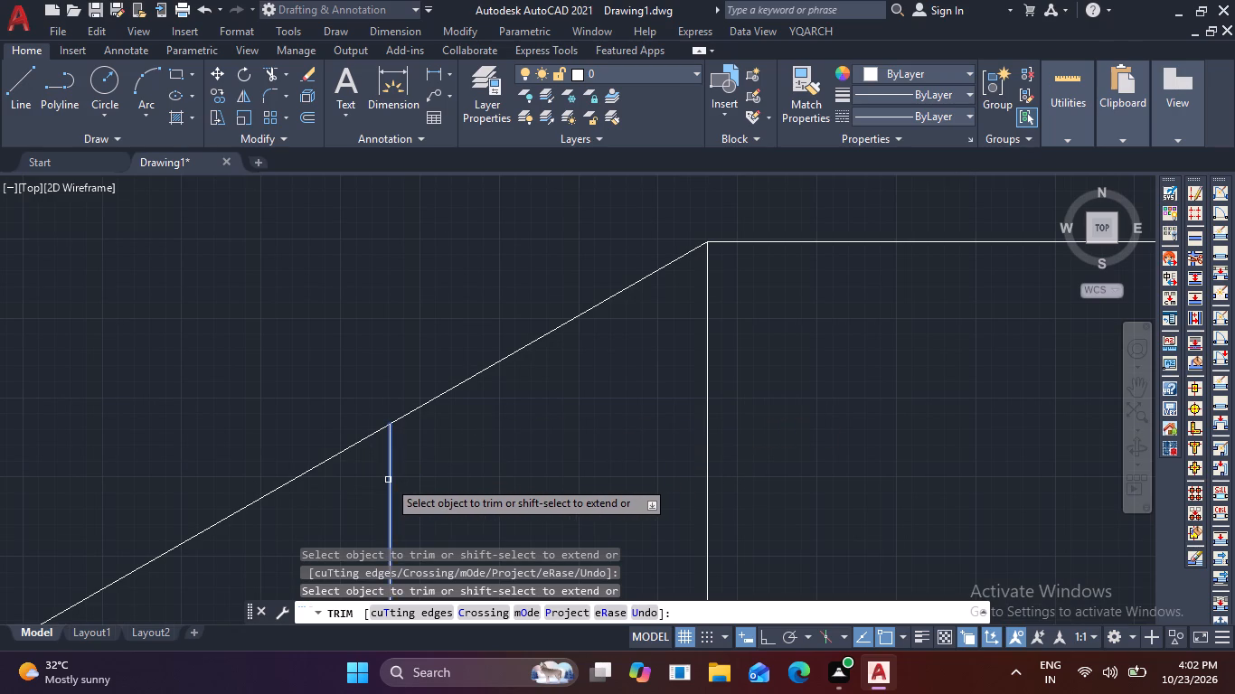
left_click(388, 480, "shift")
scroll(514, 438, "down", 1)
scroll(653, 283, "up", 3)
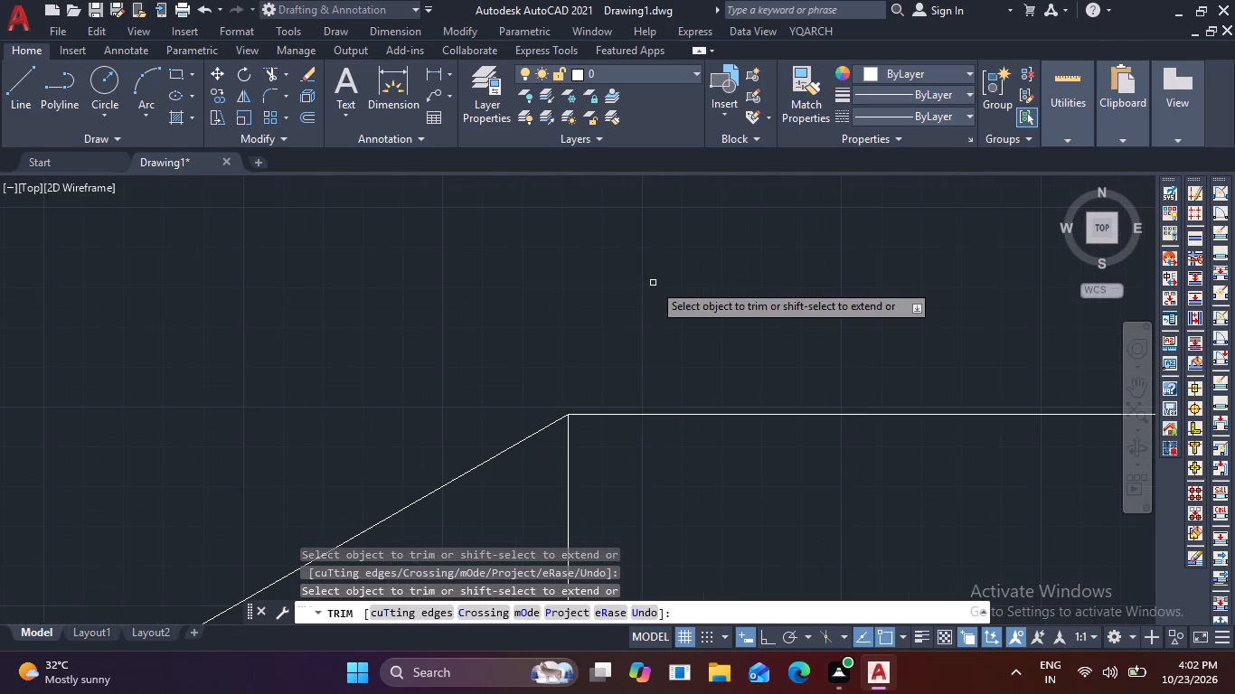
key("Escape")
Modify the Standard multileader style to use a text height of 6.
scroll(653, 283, "down", 4)
scroll(956, 334, "down", 1)
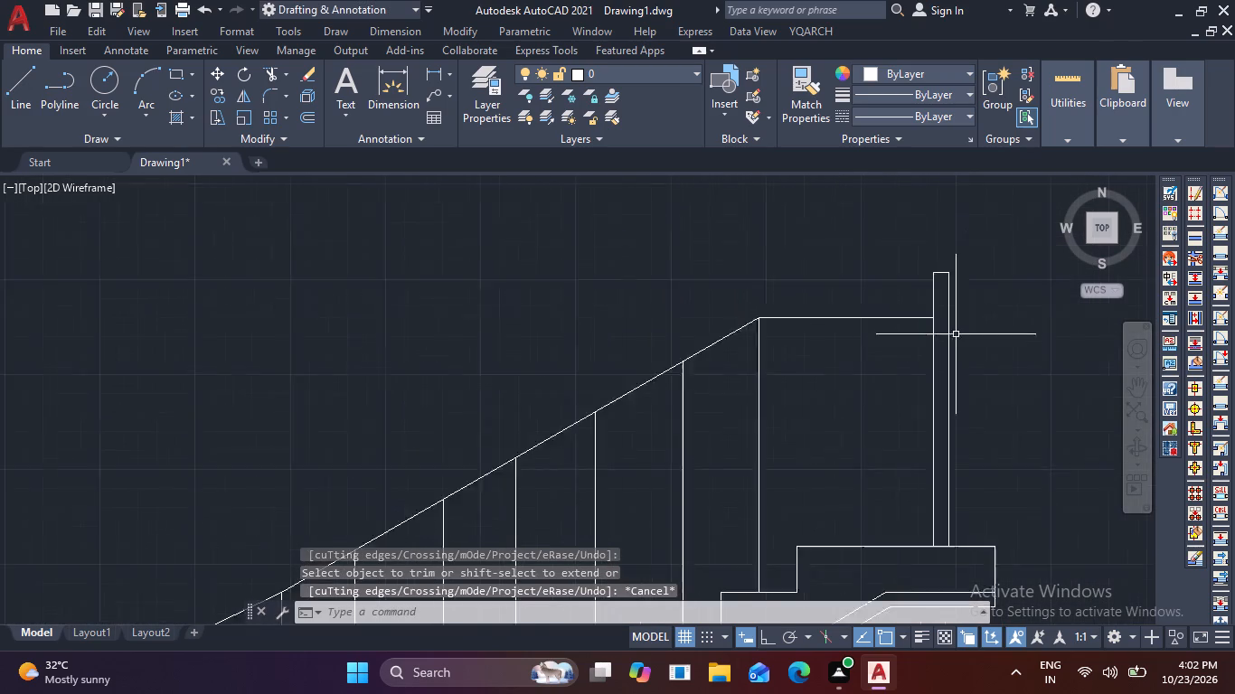
scroll(956, 334, "down", 1)
scroll(893, 384, "down", 2)
middle_click_drag(910, 446, 903, 371)
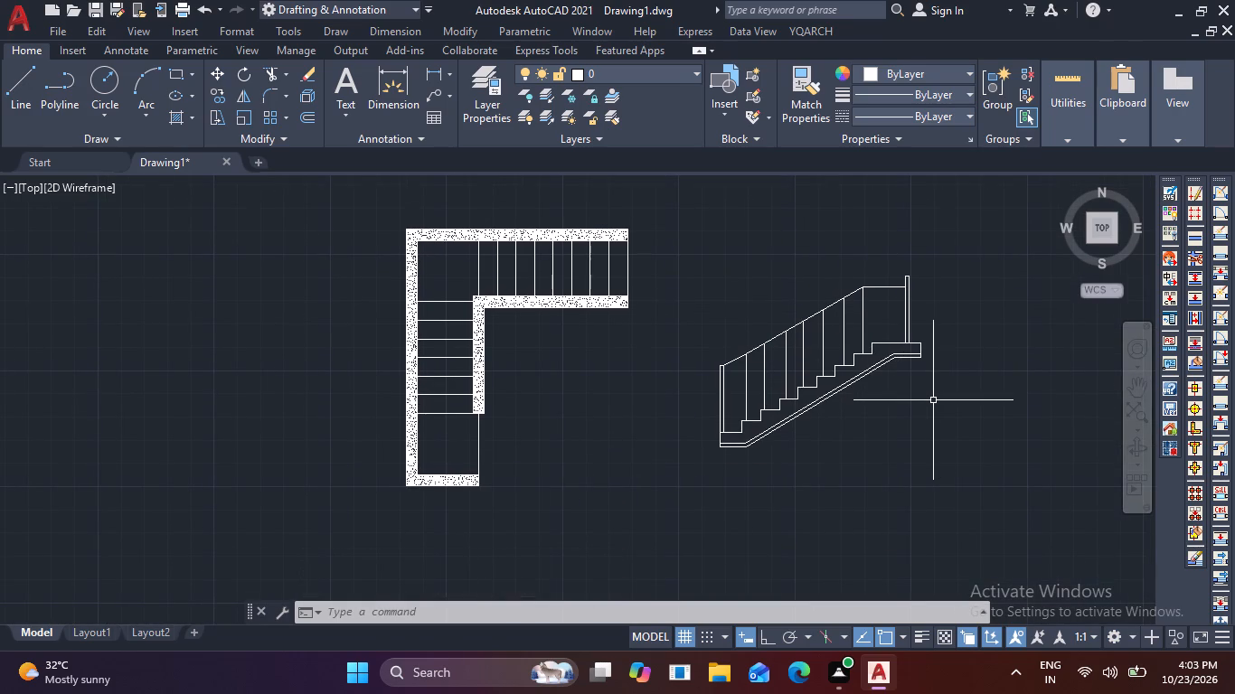
scroll(886, 411, "down", 3)
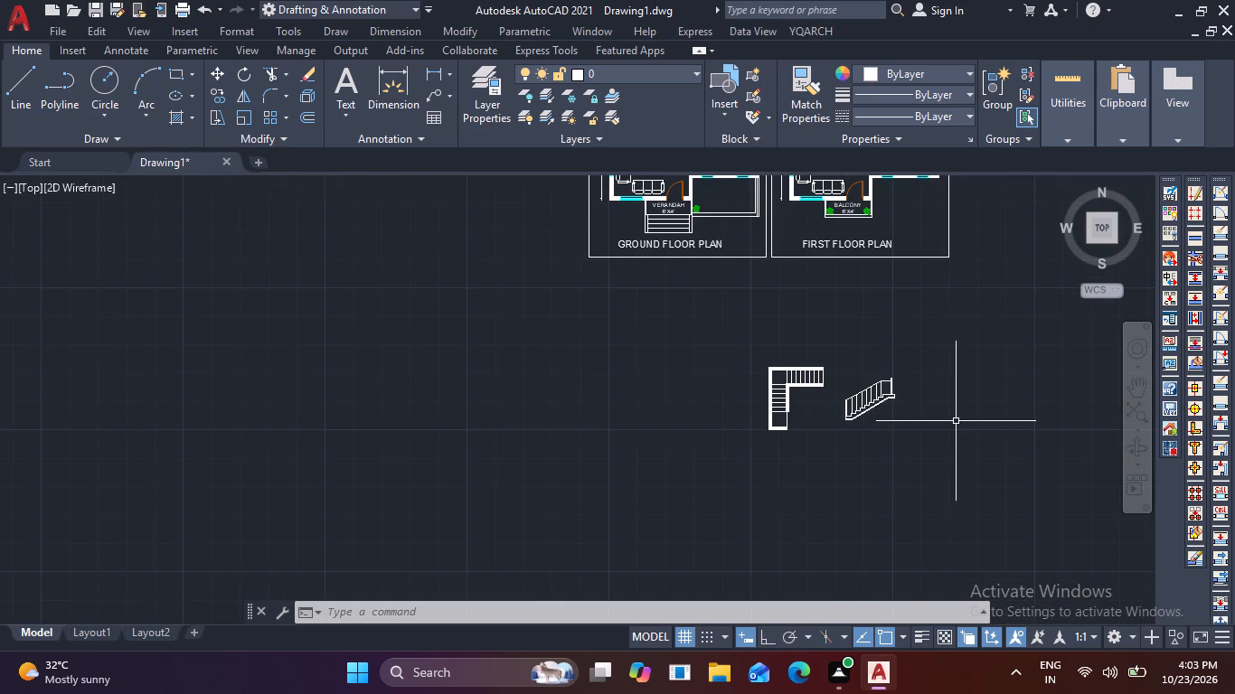
middle_click_drag(956, 421, 849, 445)
scroll(784, 491, "up", 3)
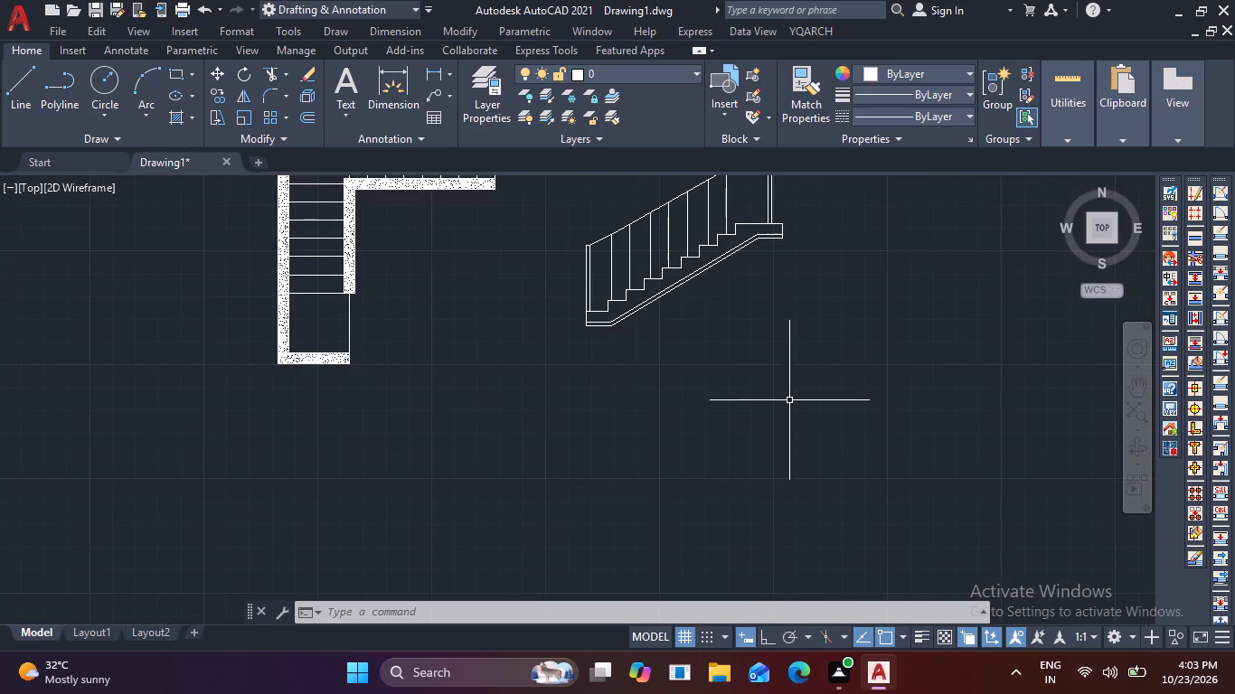
middle_click_drag(789, 400, 639, 542)
scroll(658, 447, "up", 2)
type("ML")
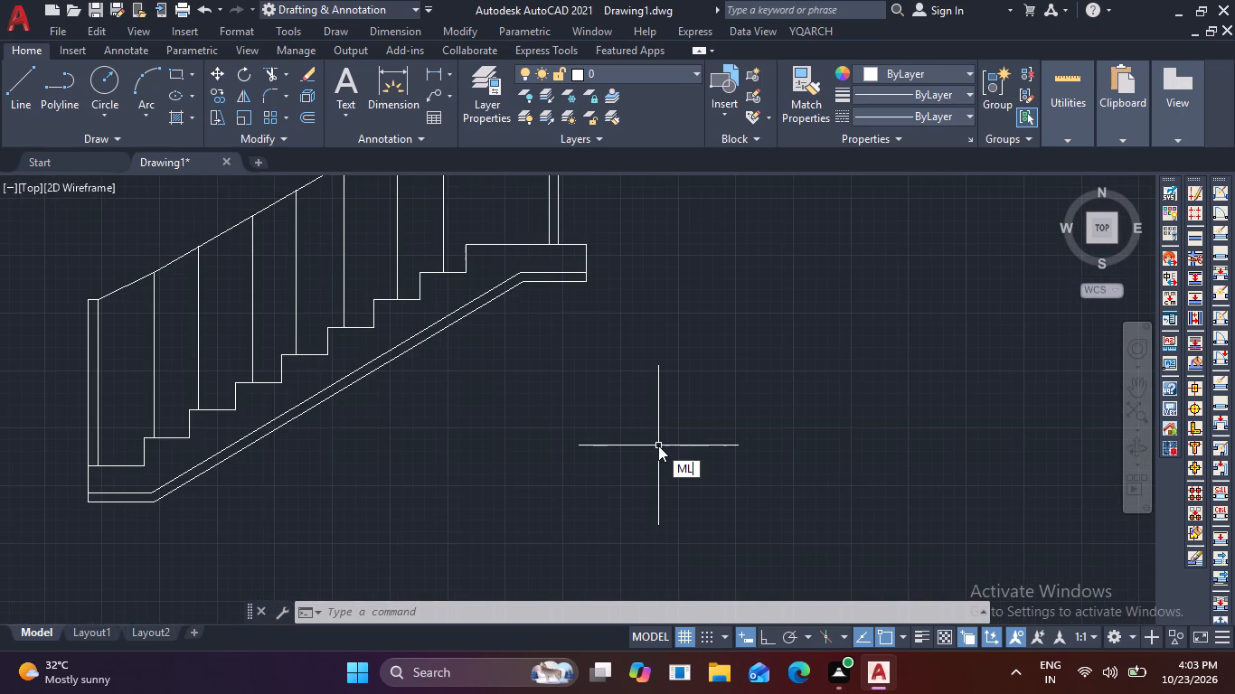
type("S")
key("space")
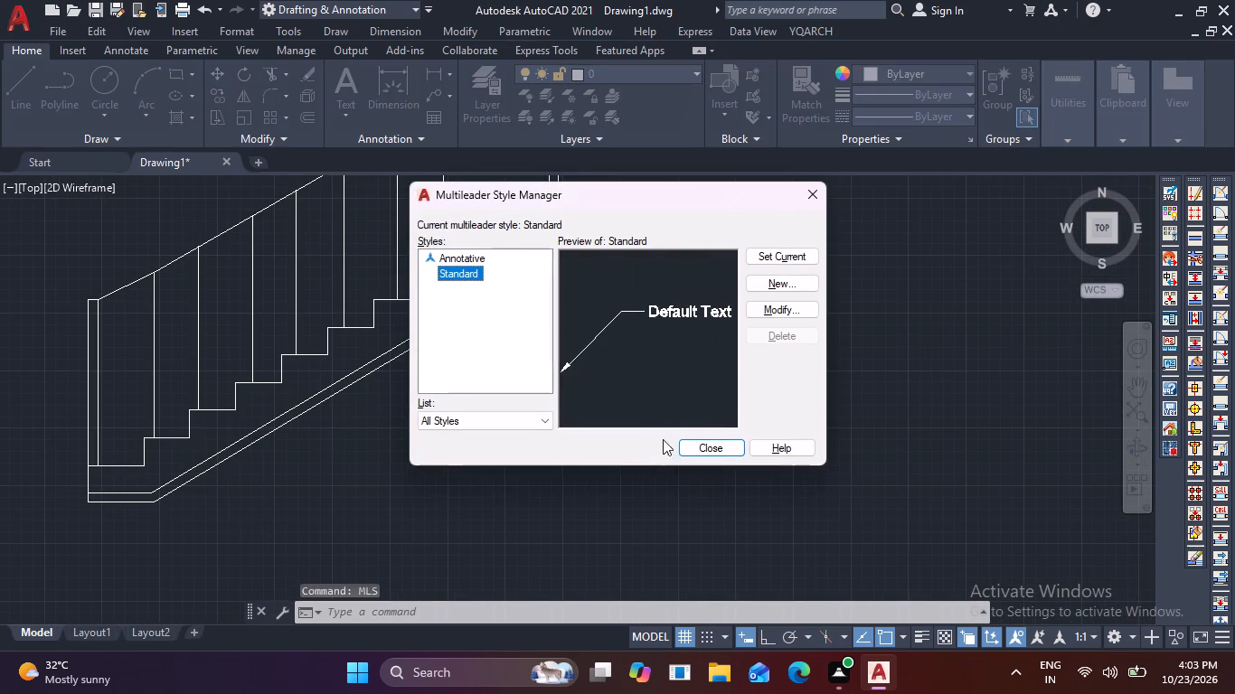
left_click(797, 311)
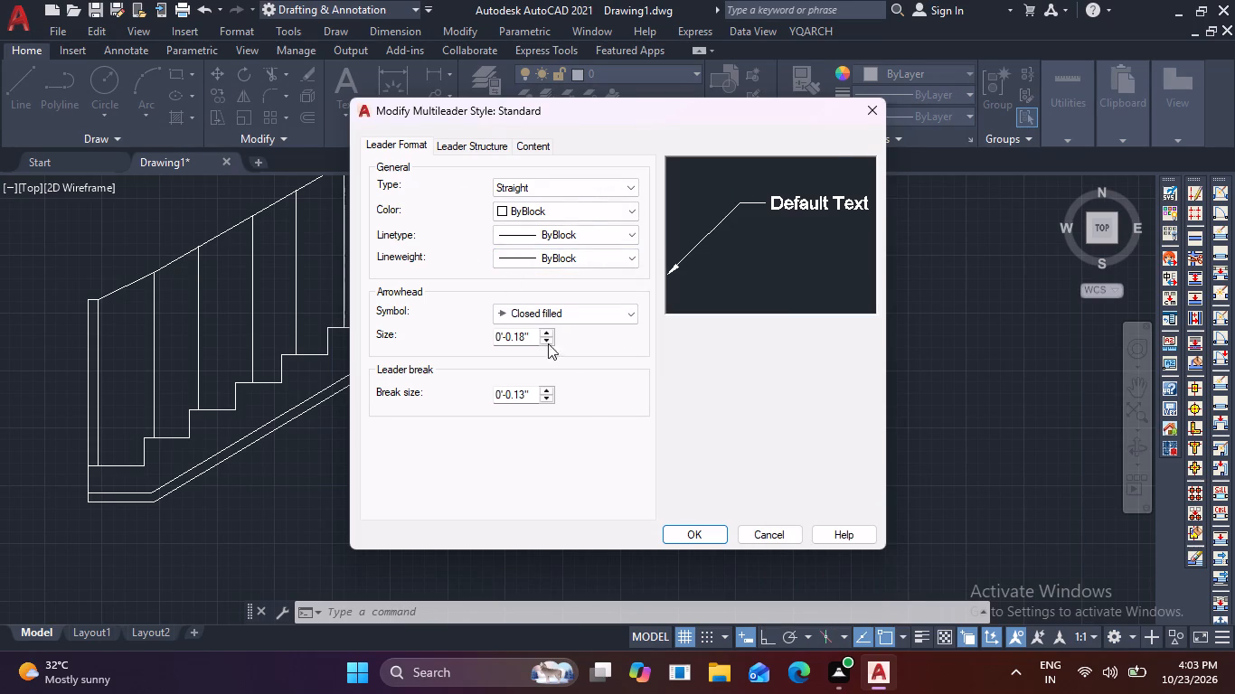
left_click(534, 139)
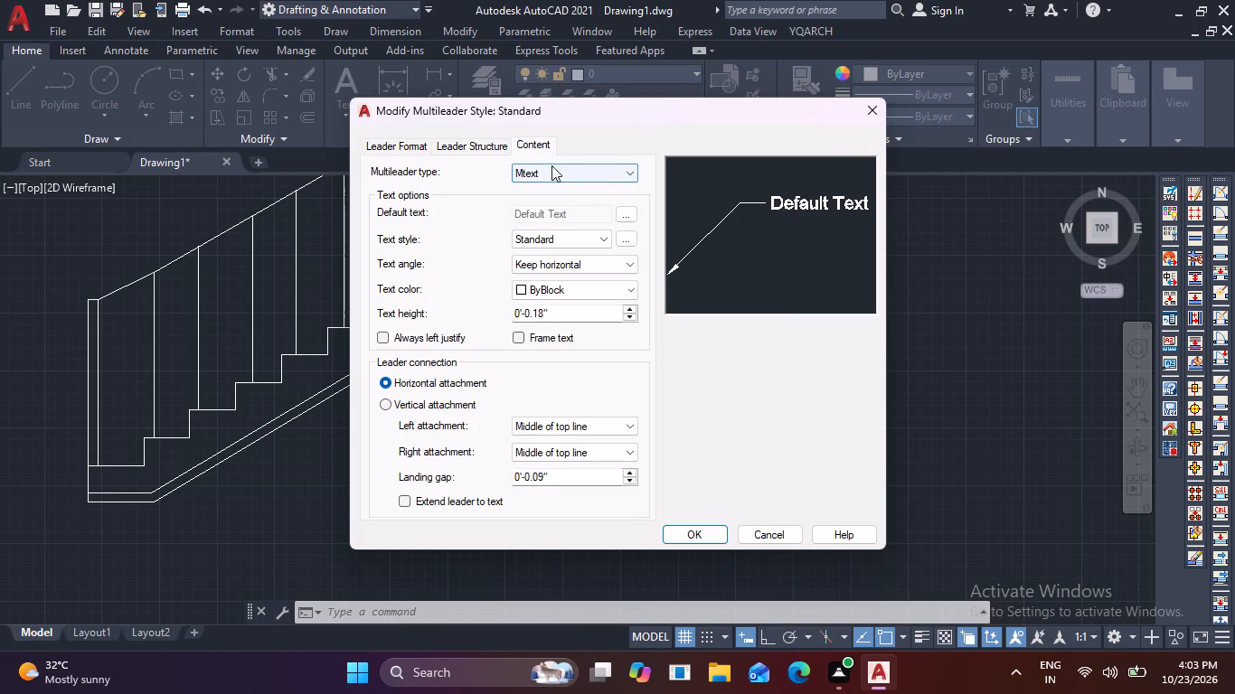
left_click(492, 148)
left_click(631, 183)
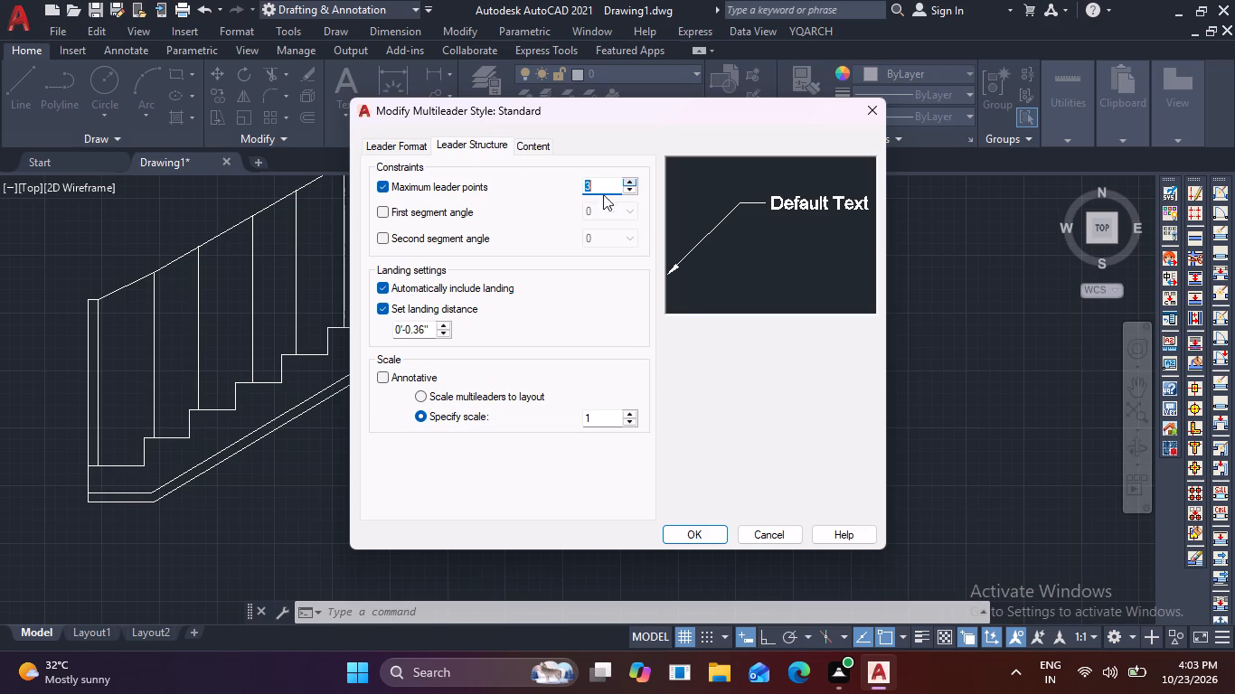
left_click(536, 144)
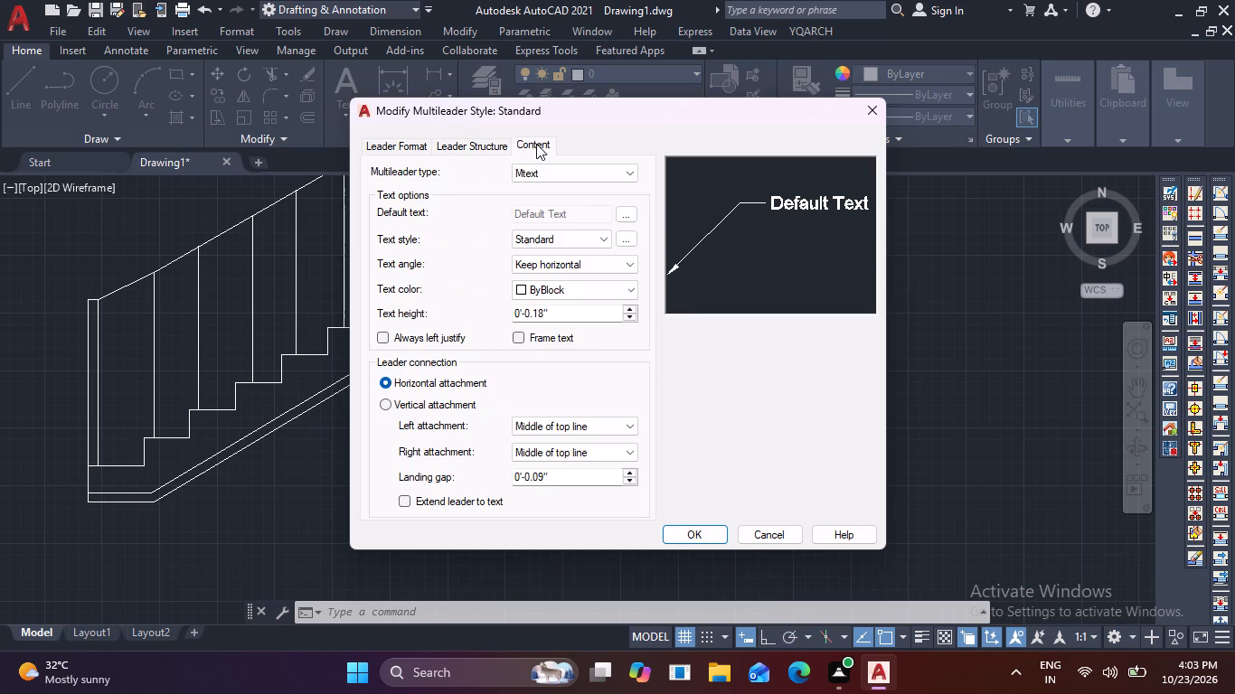
left_click(580, 317)
key("BackSpace")
key("BackSpace")
key("BackSpace")
key("BackSpace")
key("BackSpace")
key("BackSpace")
key("BackSpace")
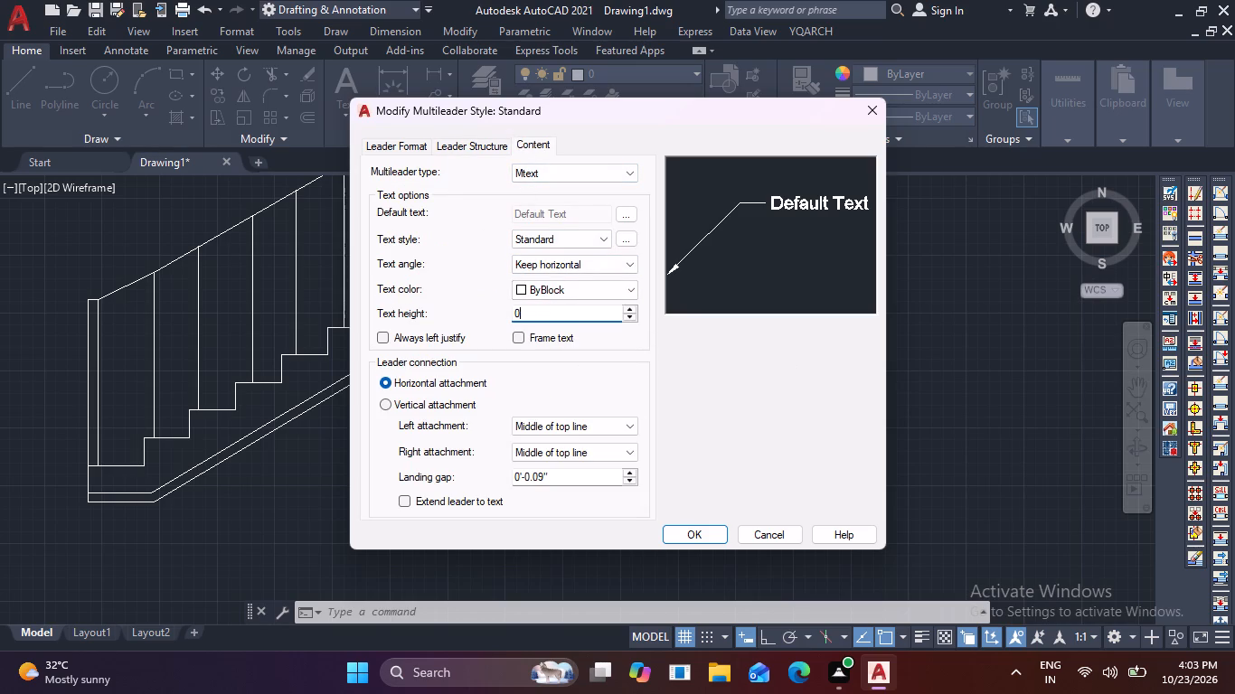
key("BackSpace")
key("6")
key("BackSpace")
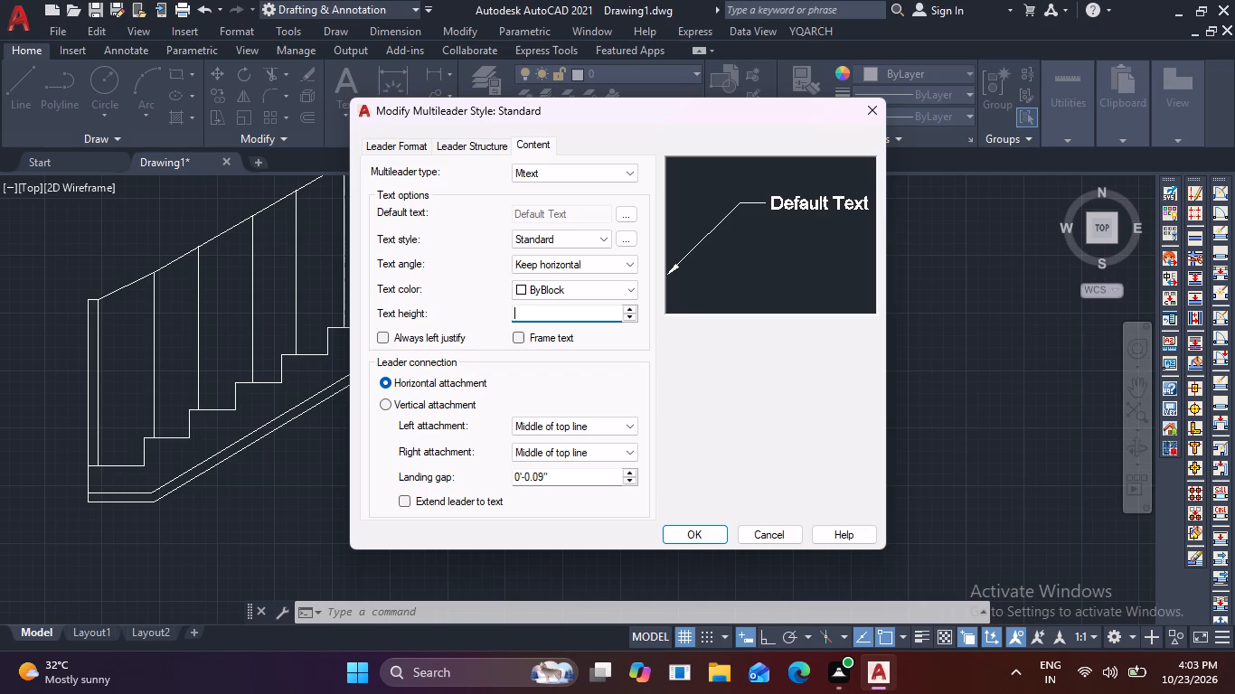
key("6")
Set the Standard multileader style's arrowhead size to 4, apply the changes and make the style current.
left_click(422, 143)
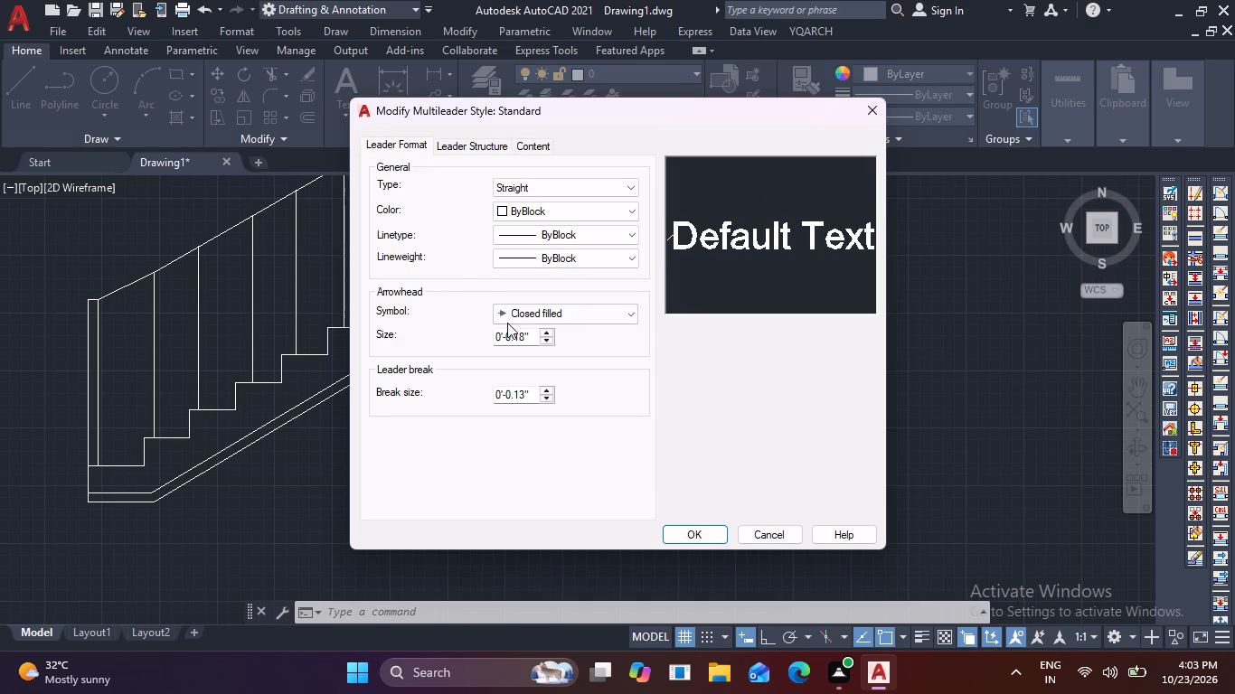
left_click(528, 336)
key("BackSpace")
key("BackSpace")
key("BackSpace")
key("BackSpace")
key("BackSpace")
key("BackSpace")
key("BackSpace")
key("BackSpace")
key("BackSpace")
key("BackSpace")
key("BackSpace")
key("BackSpace")
key("BackSpace")
key("BackSpace")
key("BackSpace")
key("BackSpace")
key("BackSpace")
key("BackSpace")
key("4")
left_click(711, 540)
left_click(806, 258)
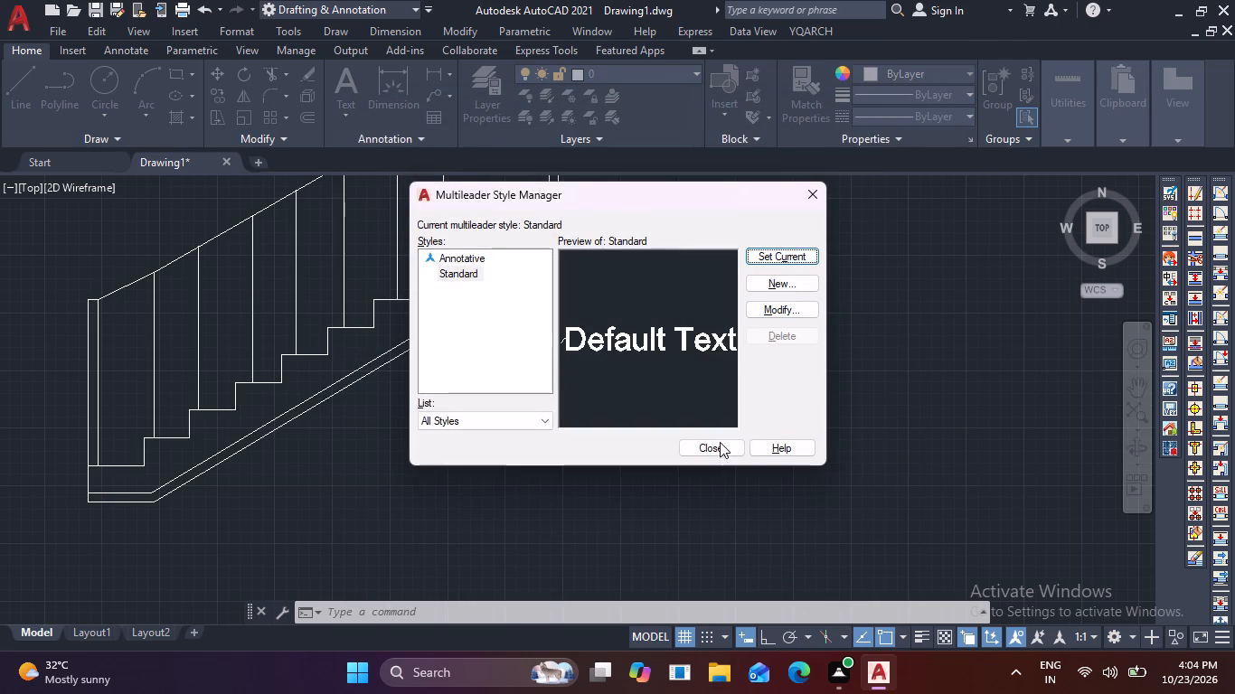
left_click(708, 452)
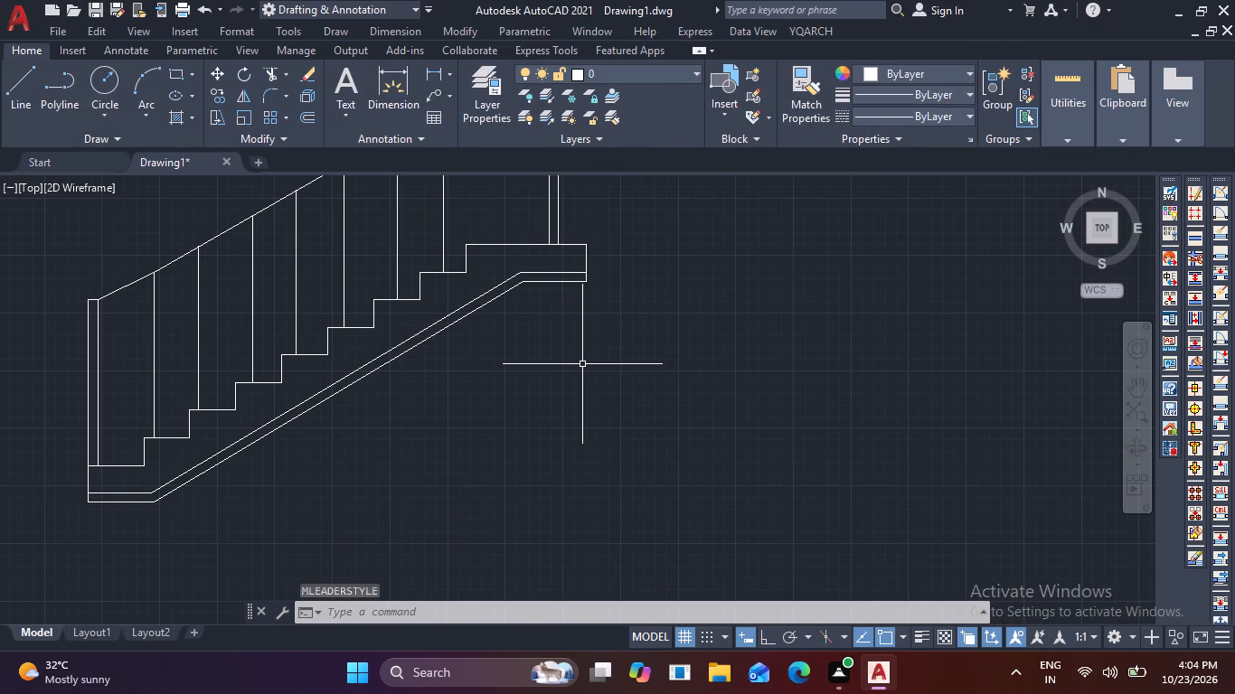
Place a multileader with its arrowhead on the stair section's sloping slab and a bent leader ending in a horizontal landing beneath the flight.
type("MULT")
key("space")
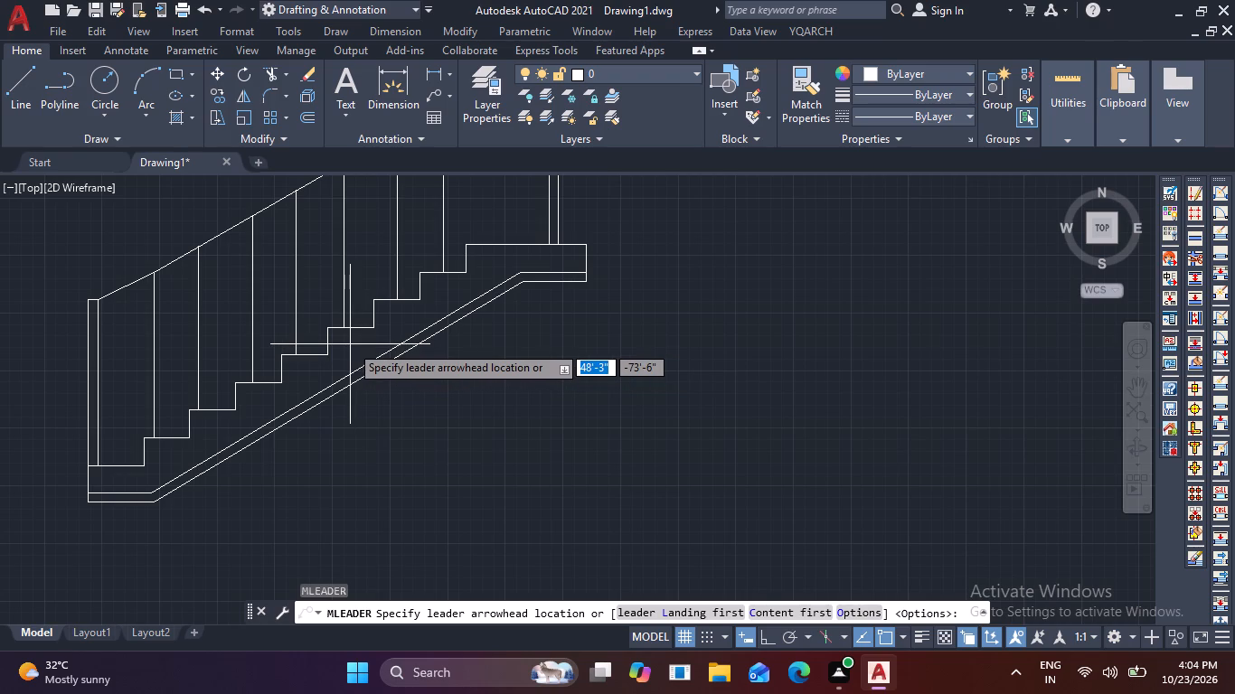
scroll(334, 338, "up", 1)
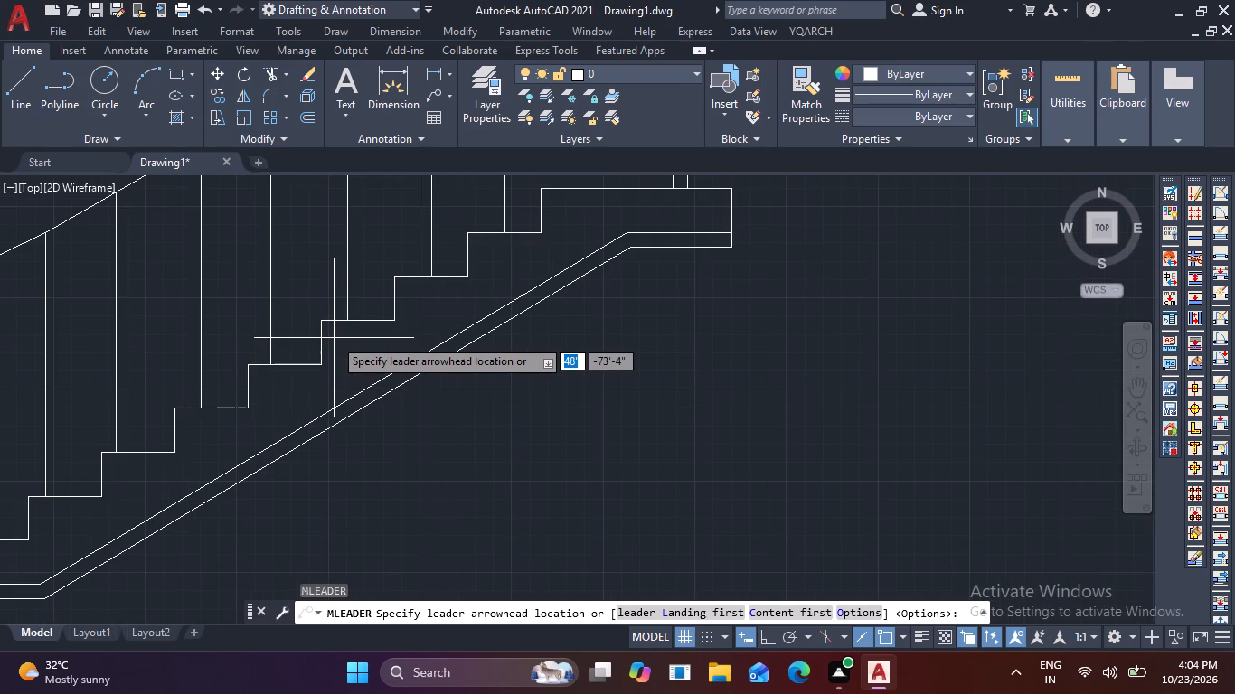
scroll(380, 391, "up", 2)
left_click(372, 386)
scroll(433, 428, "down", 3)
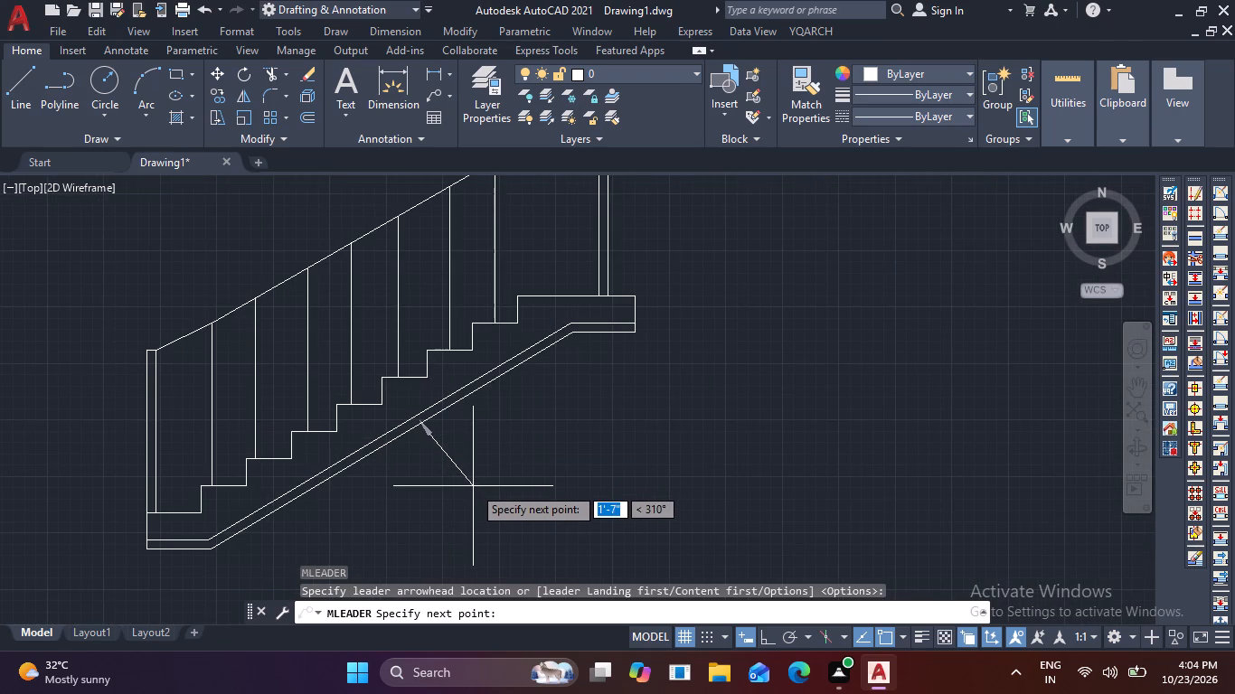
left_click(472, 487)
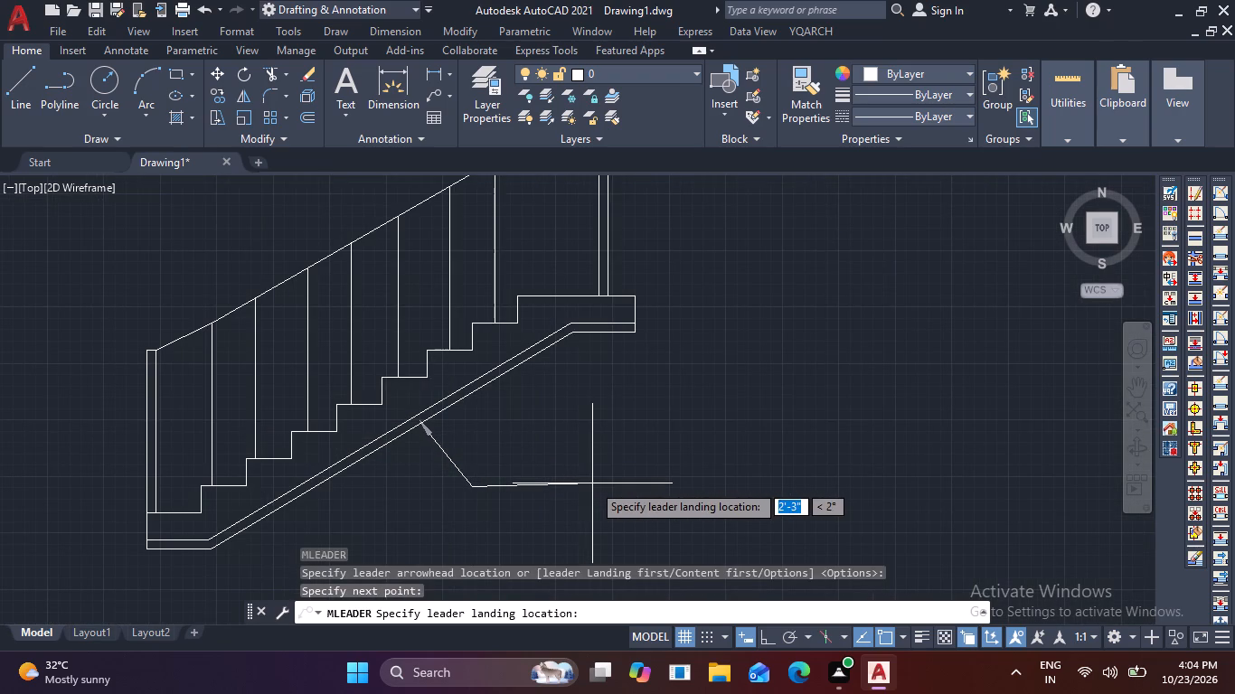
key("F8")
left_click(592, 483)
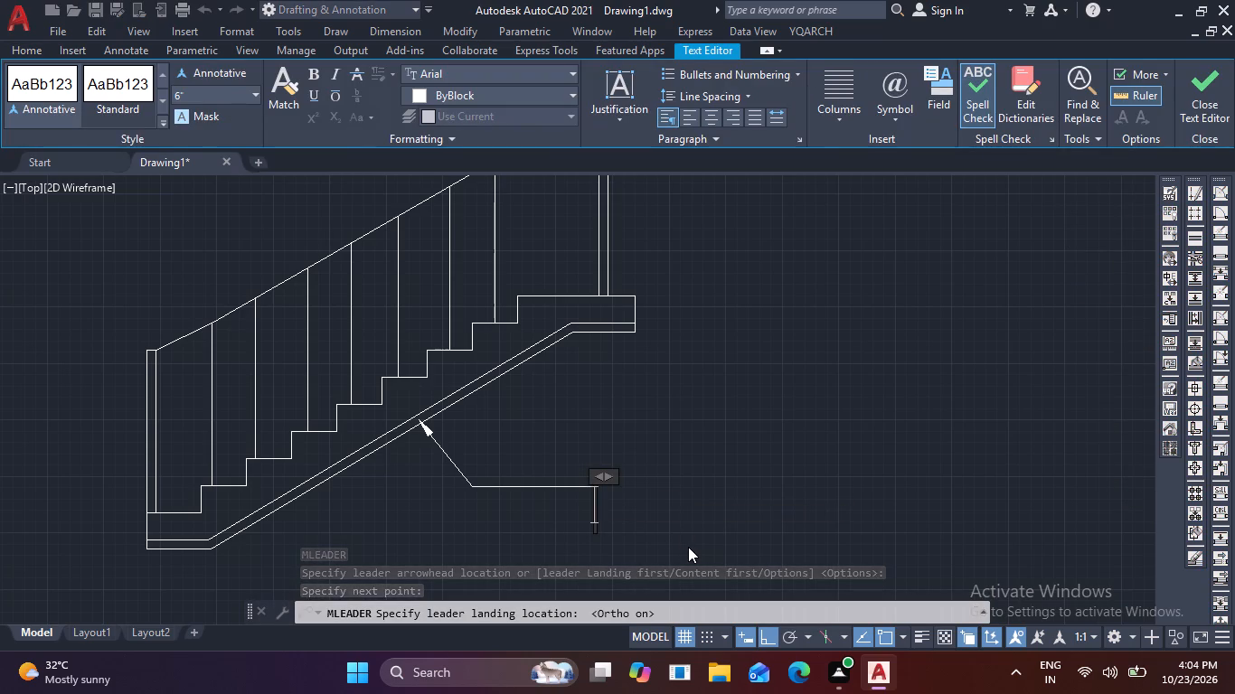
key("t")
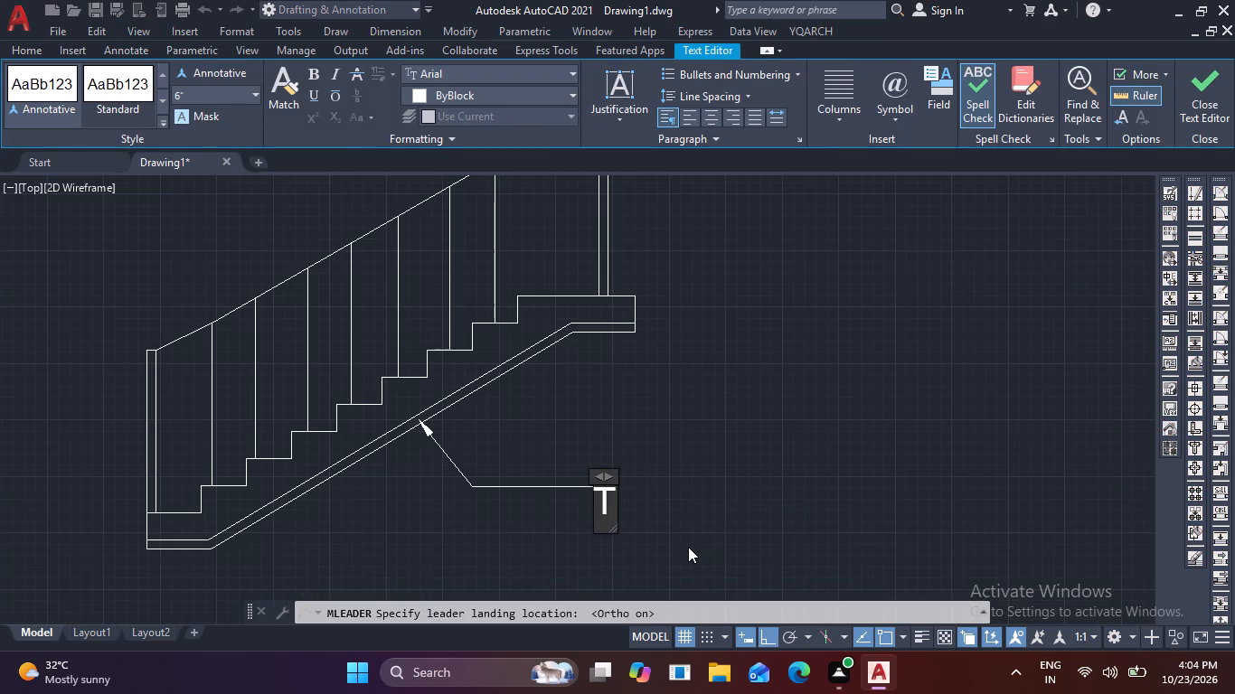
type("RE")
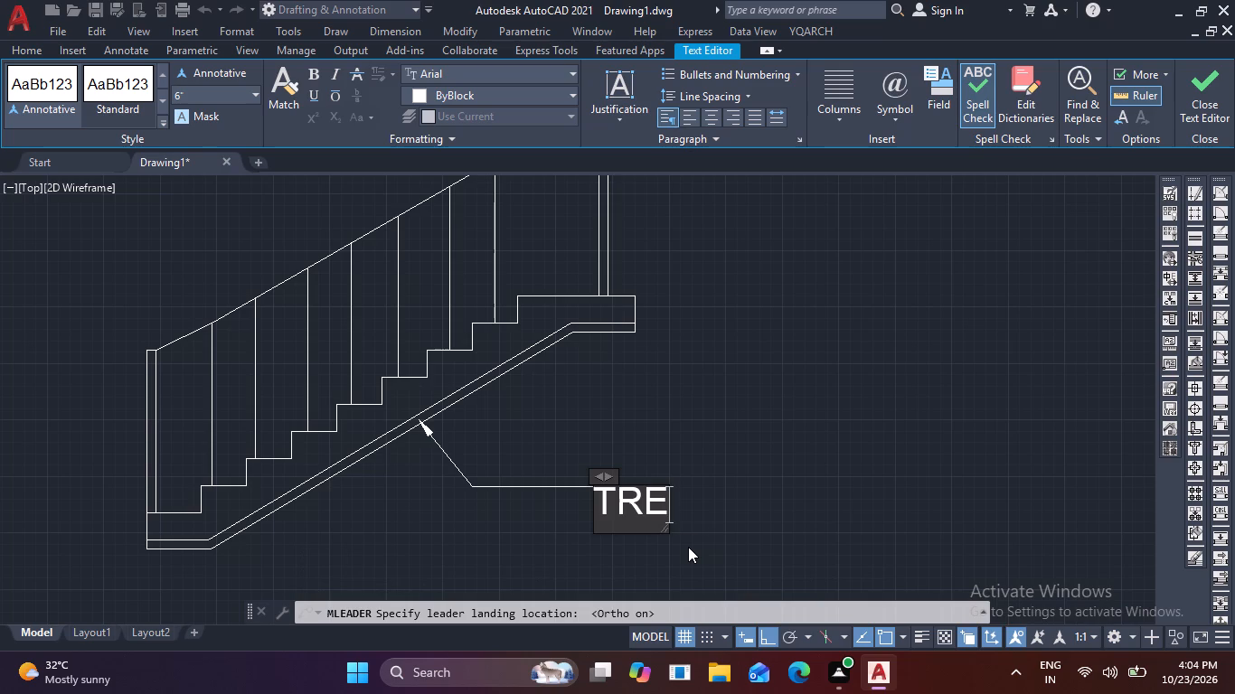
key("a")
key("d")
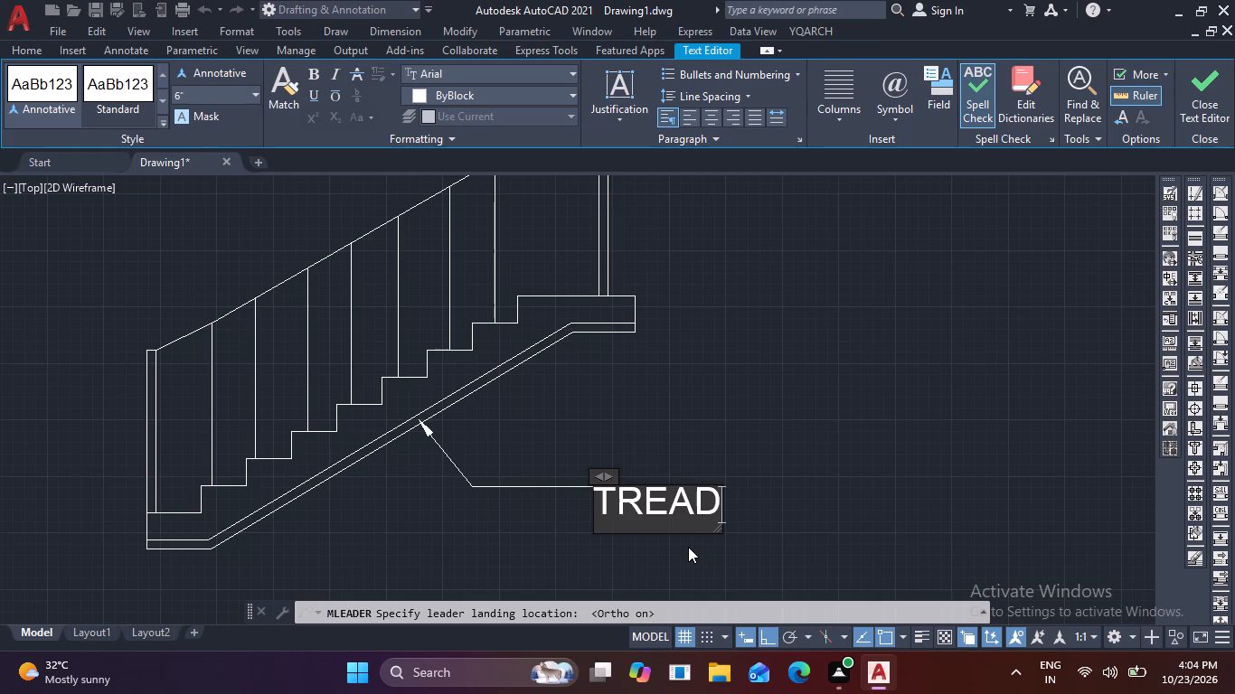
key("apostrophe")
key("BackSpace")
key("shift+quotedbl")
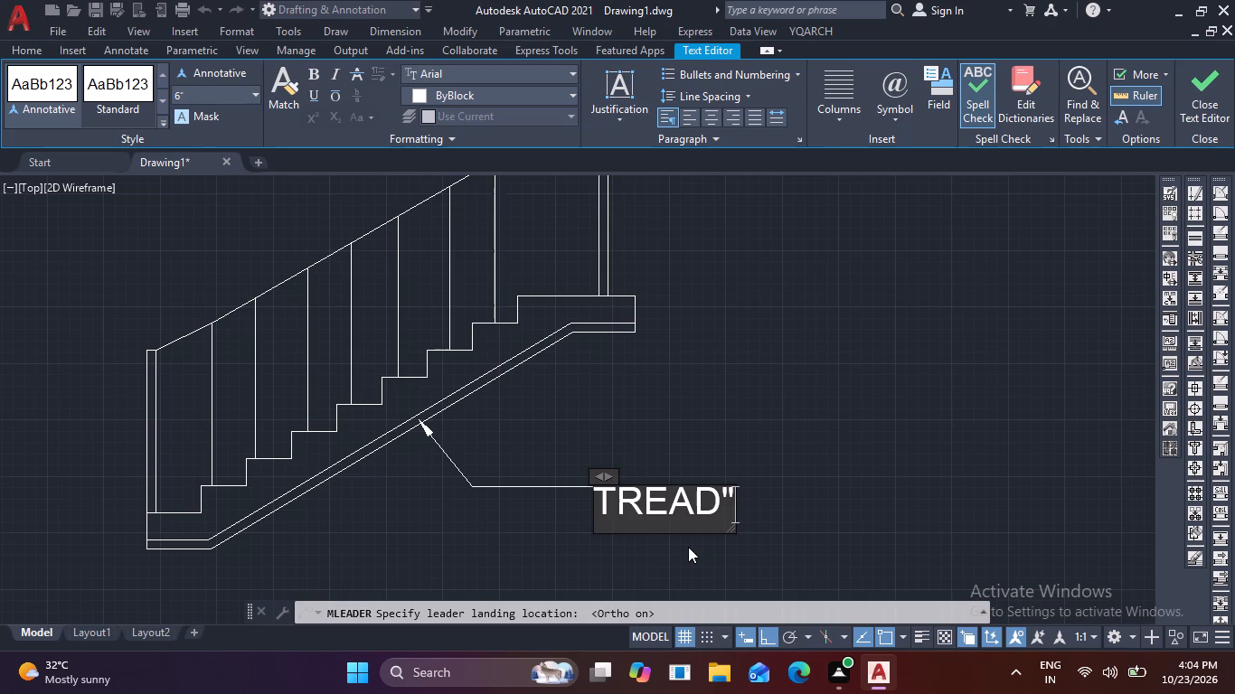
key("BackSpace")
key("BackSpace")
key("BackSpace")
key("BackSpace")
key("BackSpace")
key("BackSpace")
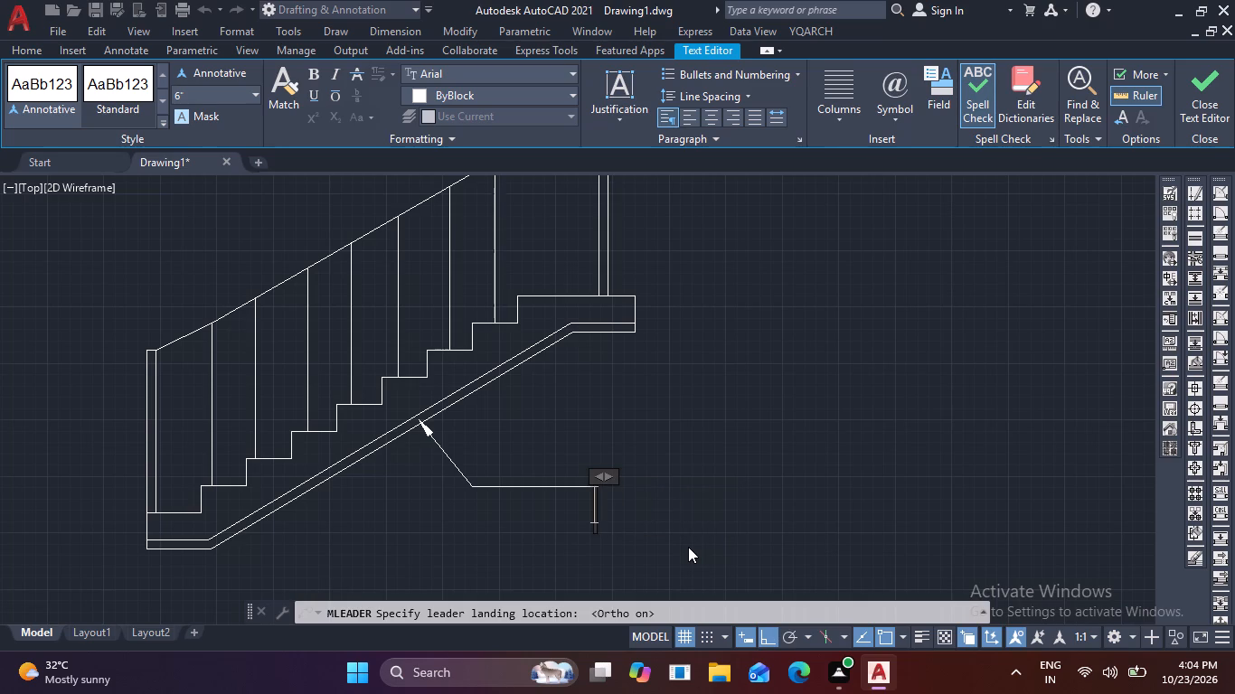
Write the sloping slab's leader note as WAIST SLAB with (6" THK) on a second line, and finish the note.
type("WA")
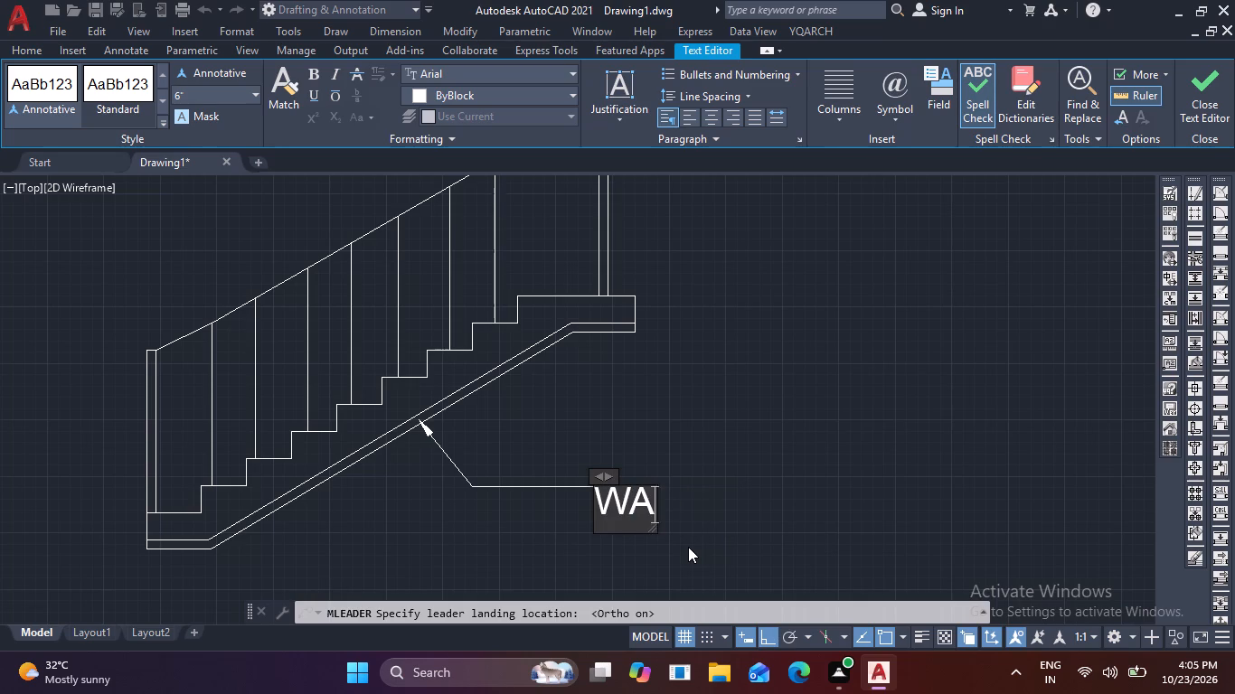
type("PST")
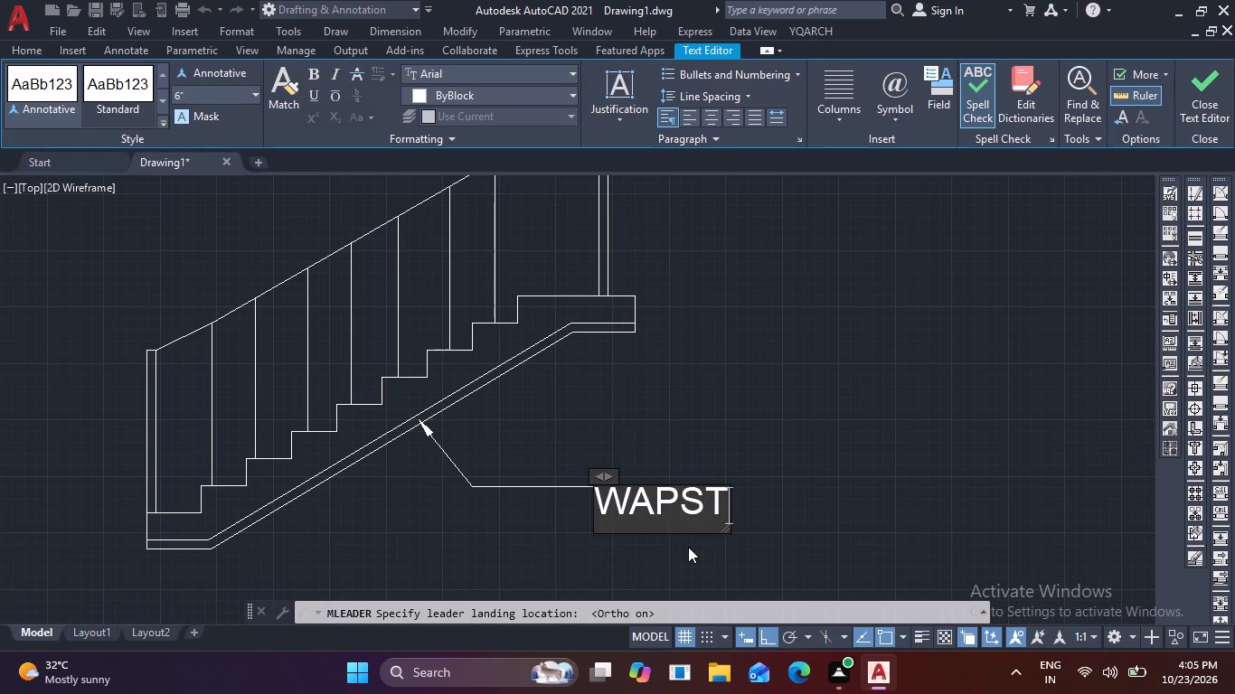
key("space")
type("S")
type("LA")
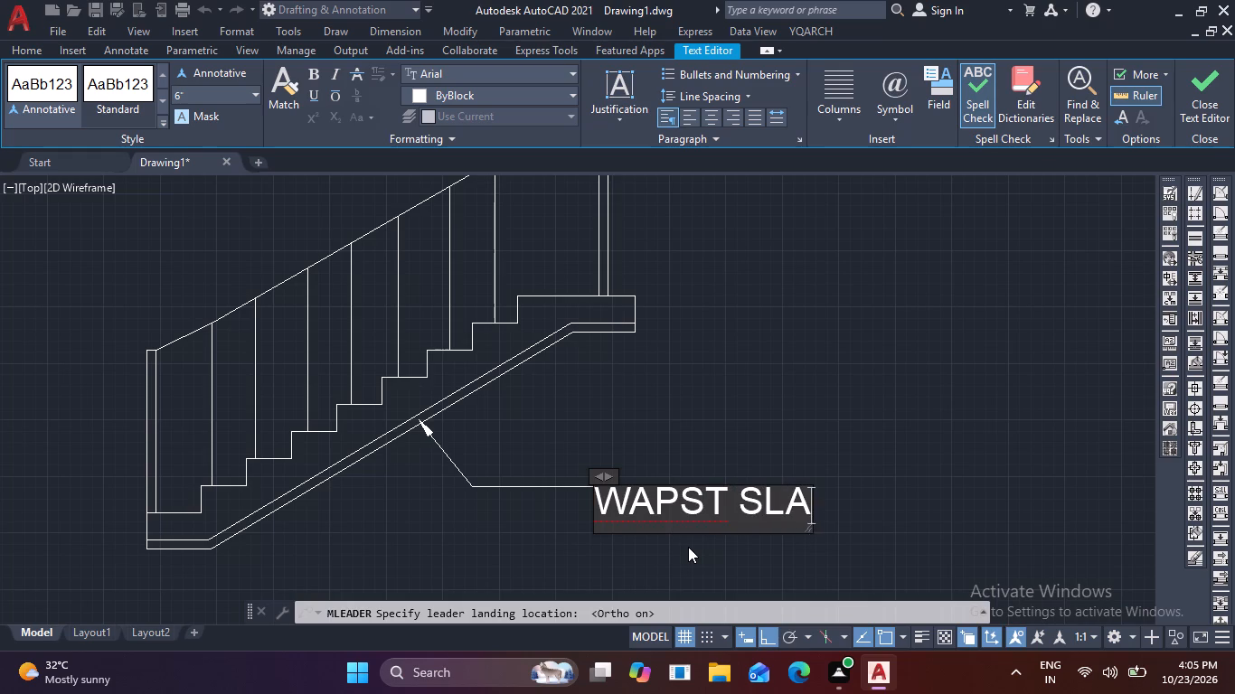
key("b")
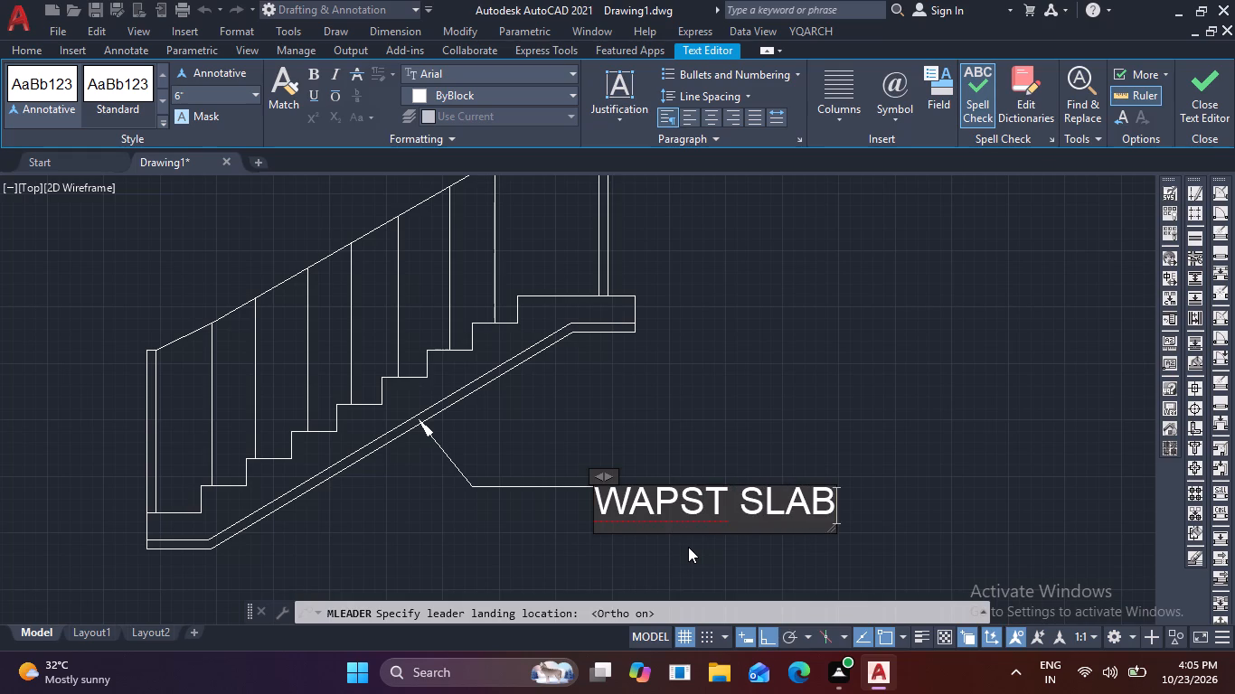
key("Return")
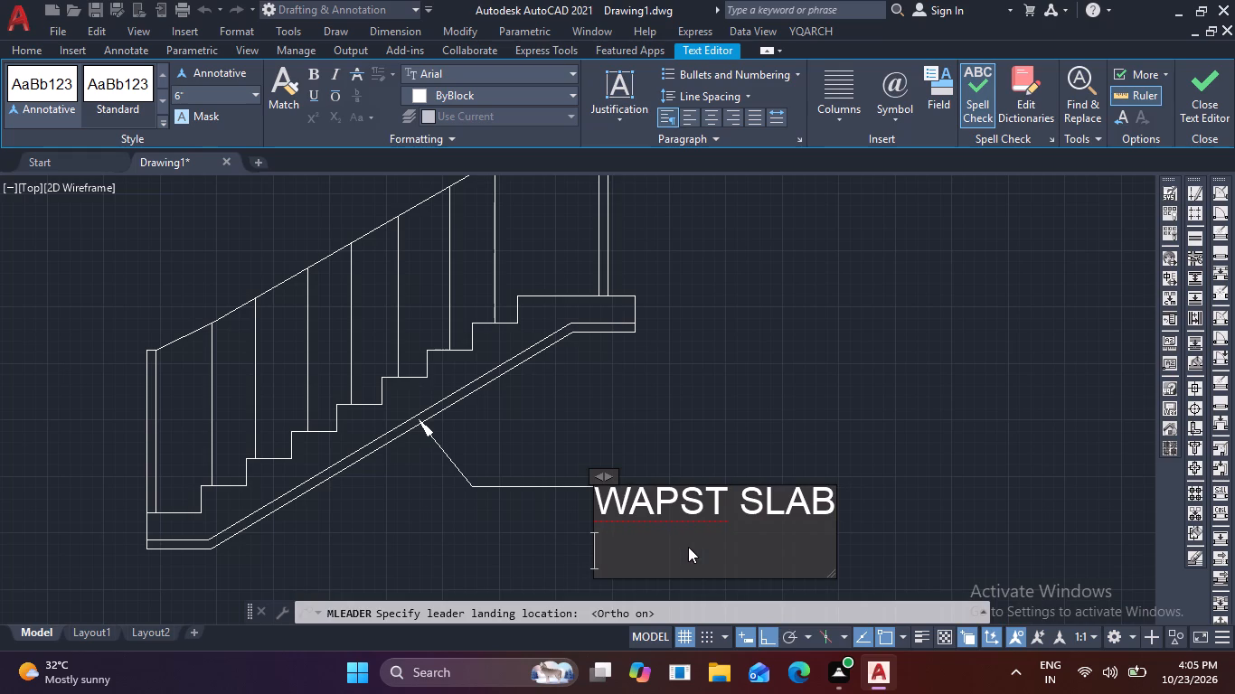
key("Return")
key("Return")
key("9")
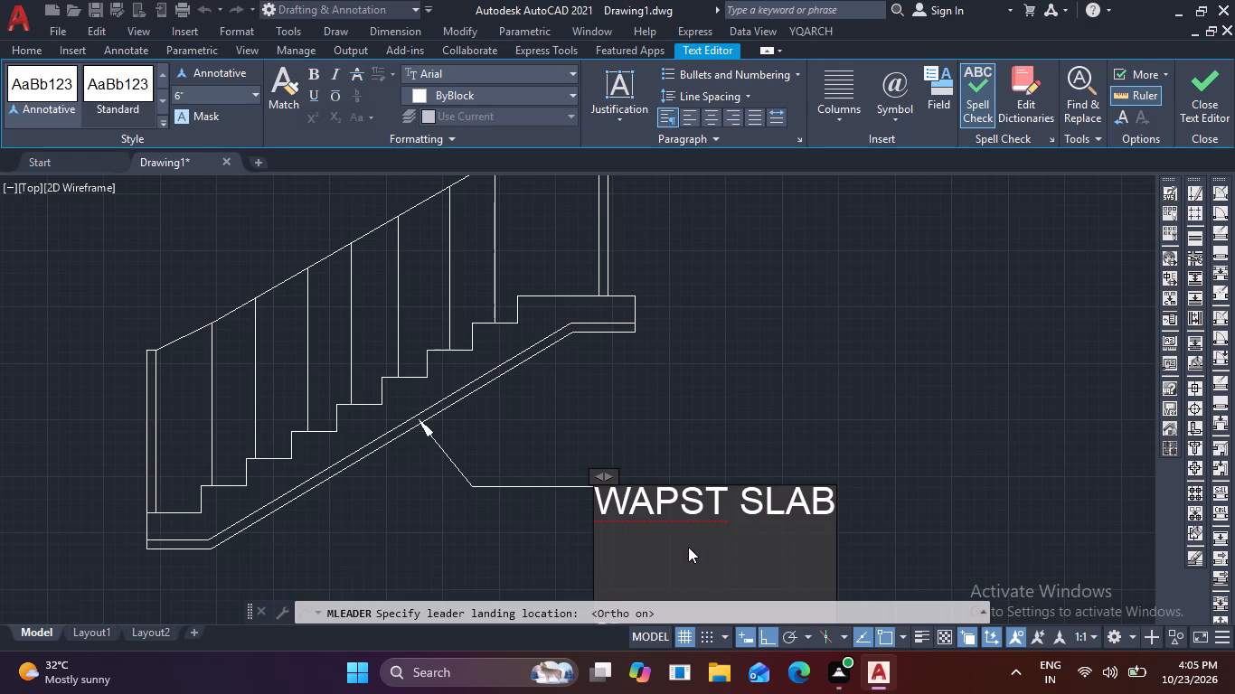
key("BackSpace")
key("BackSpace")
key("BackSpace")
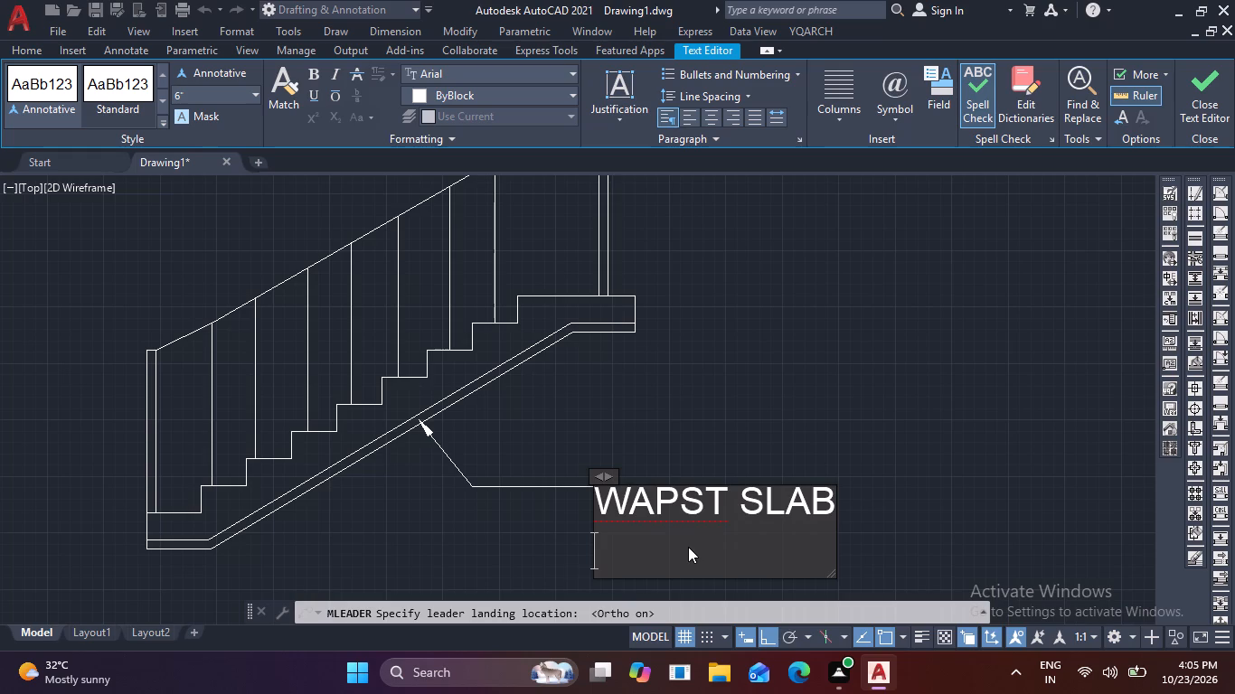
key("shift+parenleft")
type("6\"")
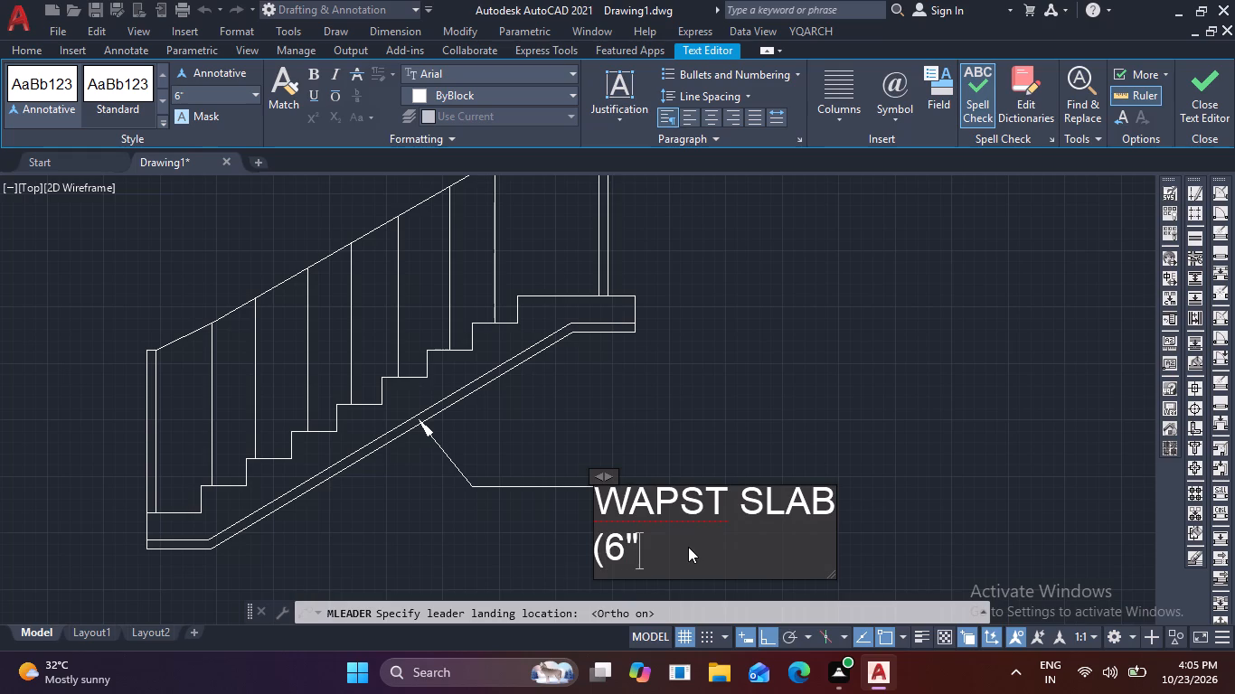
key("space")
type("THK")
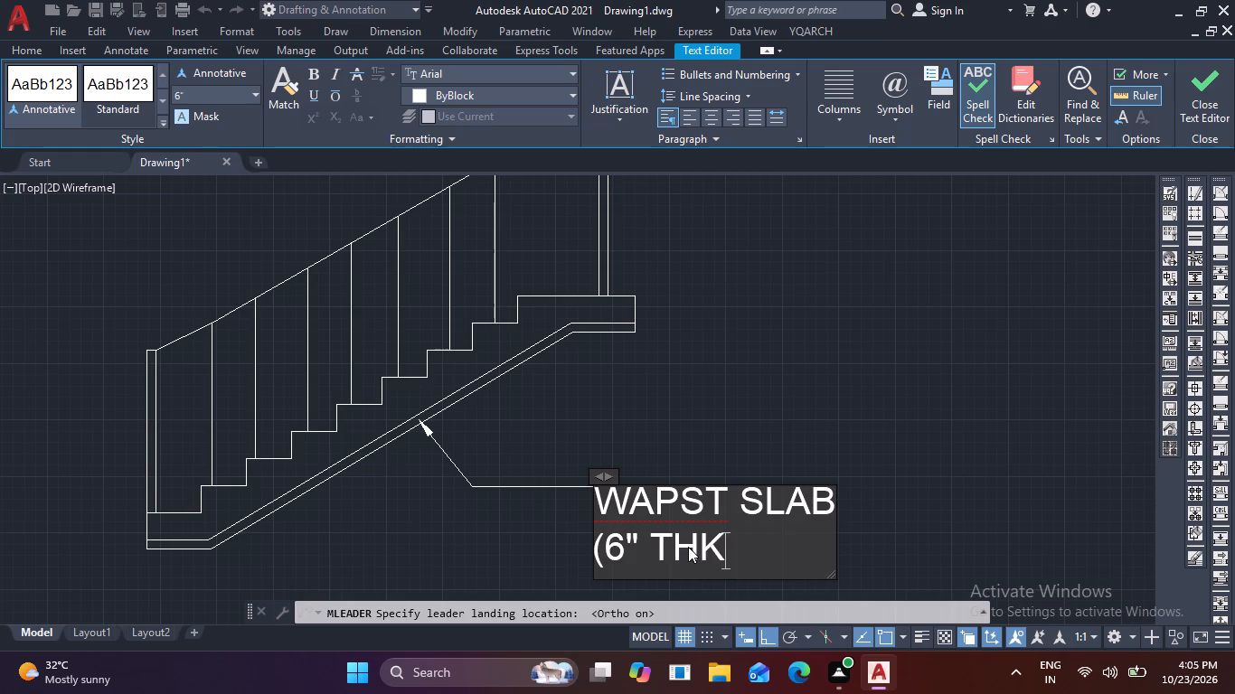
key("shift+parenright")
left_click(671, 512)
key("BackSpace")
key("i")
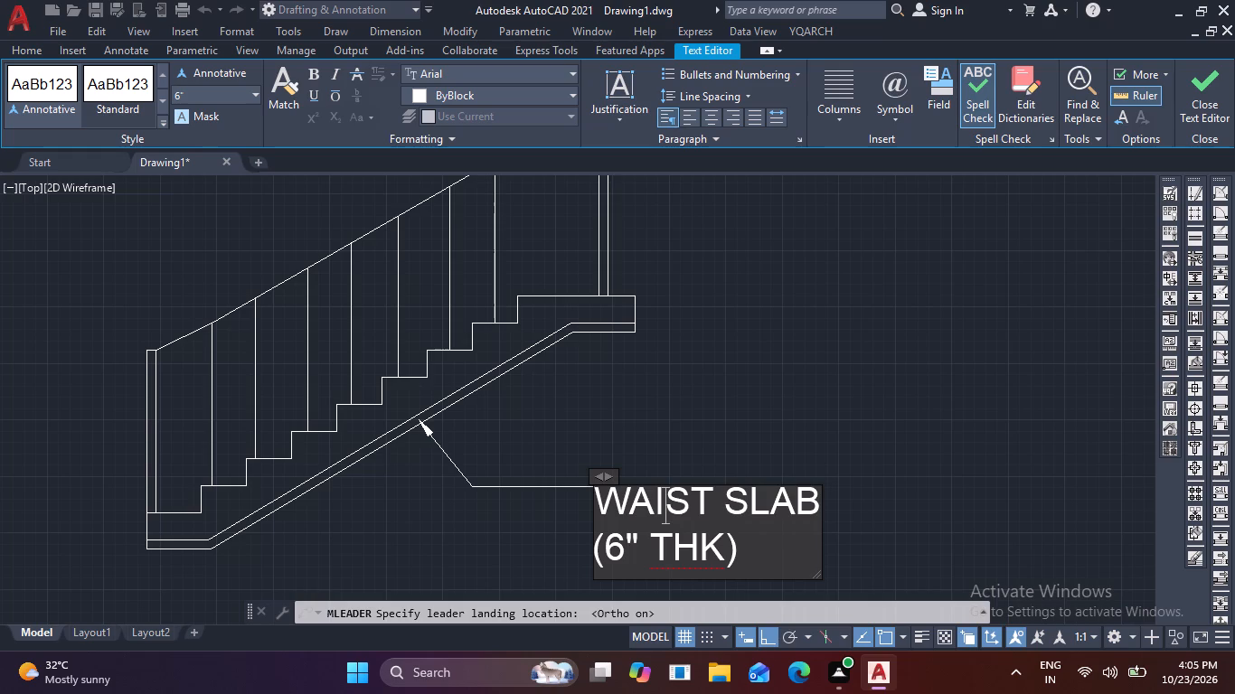
left_click(740, 439)
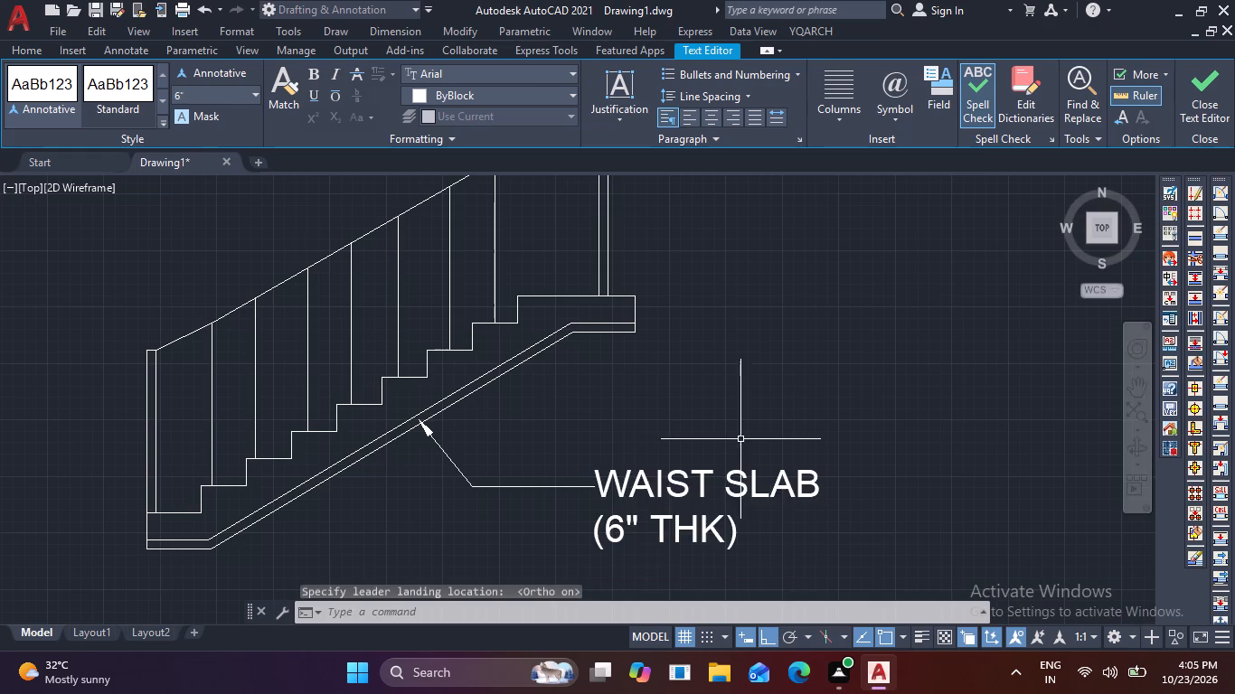
Modify the Standard multileader style to use a text height of 5 and set the style current.
scroll(727, 453, "down", 2)
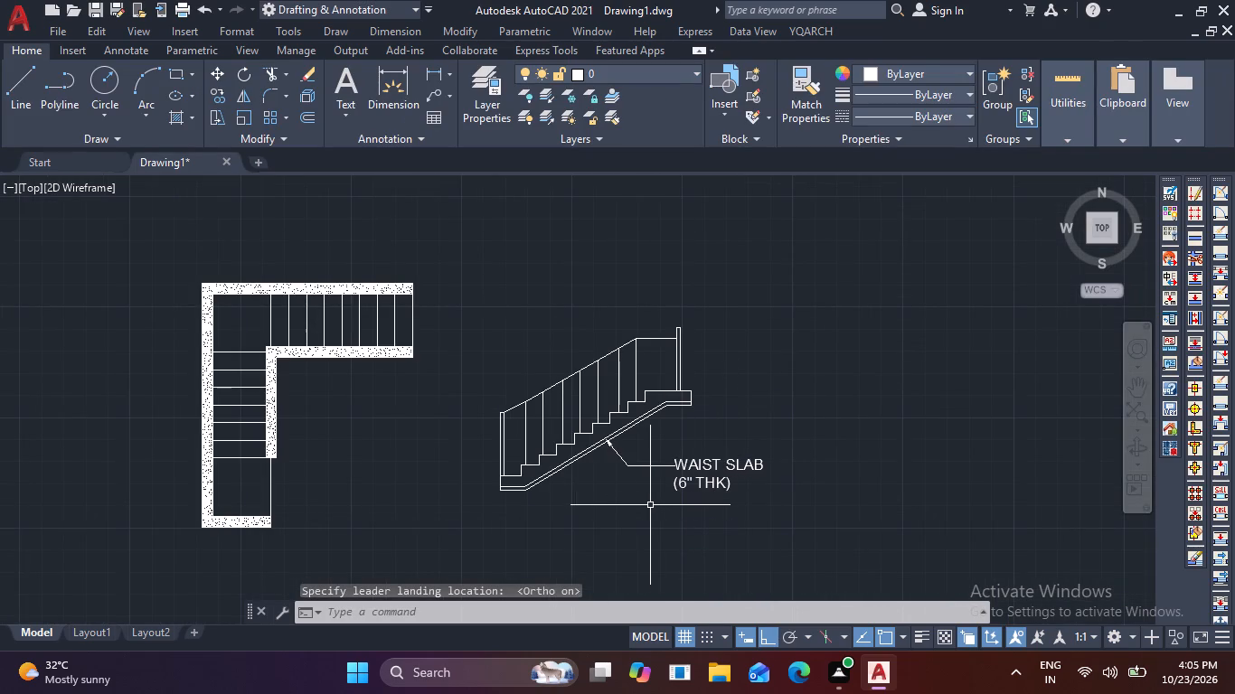
type("MLS")
key("space")
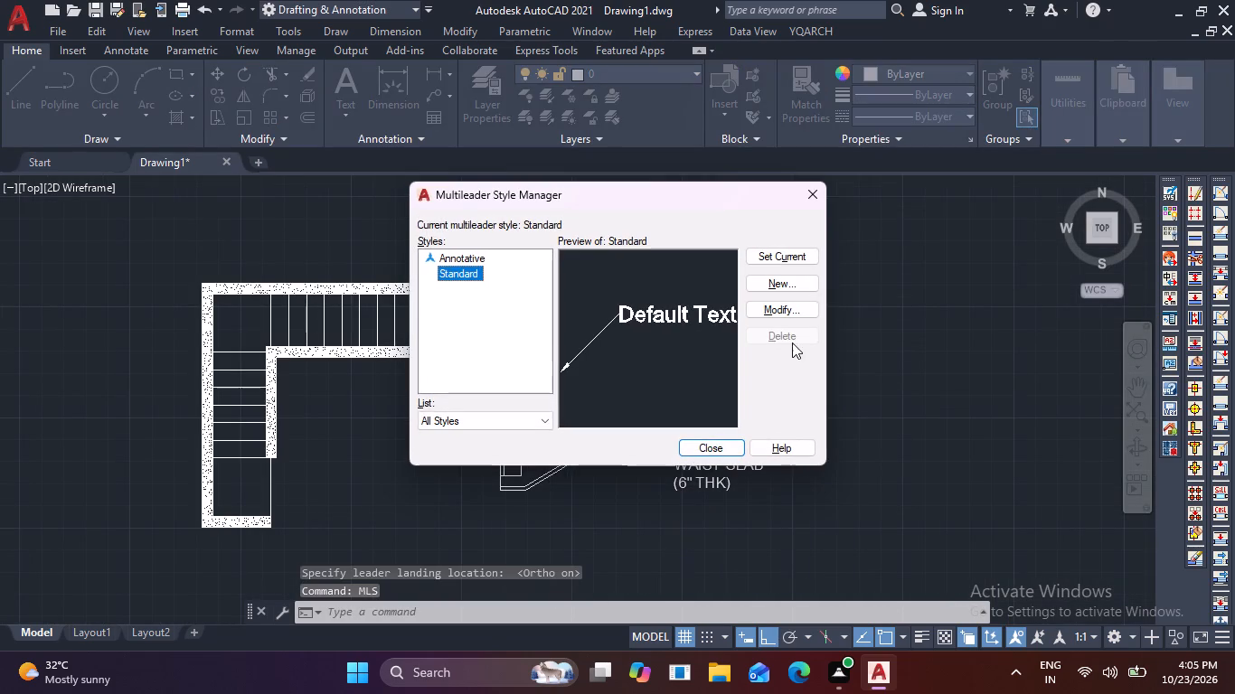
left_click(796, 308)
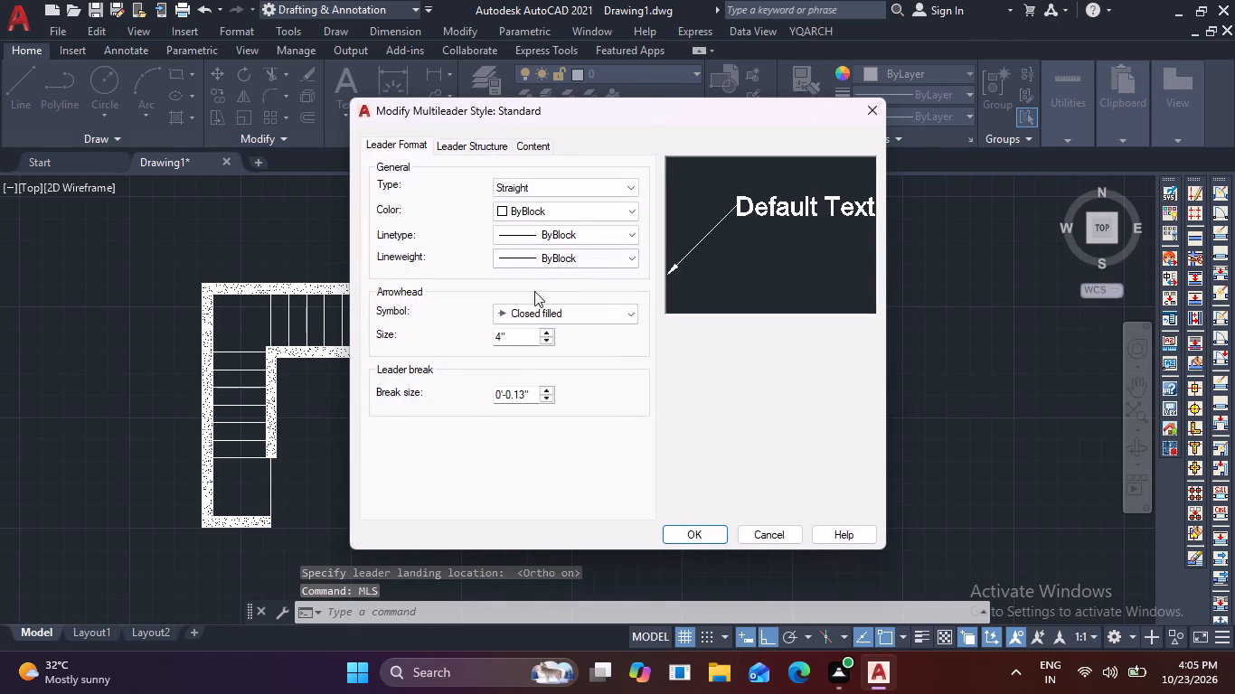
left_click(529, 137)
left_click(531, 143)
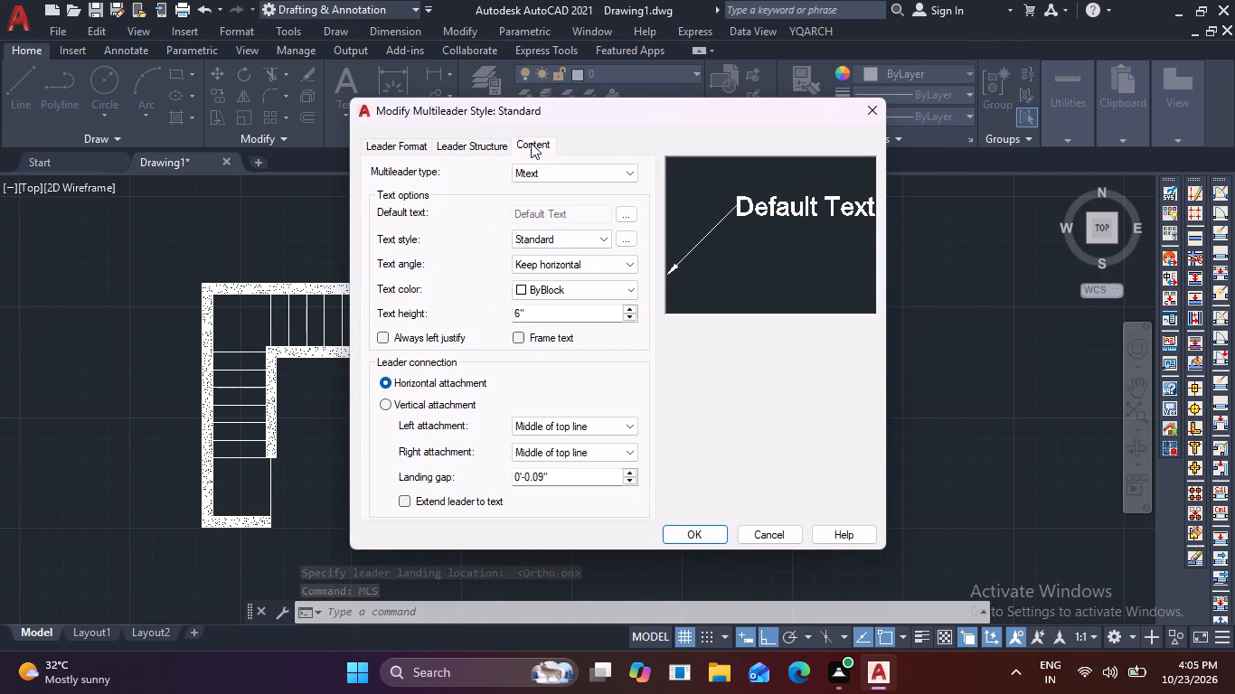
left_click(546, 314)
key("BackSpace")
key("BackSpace")
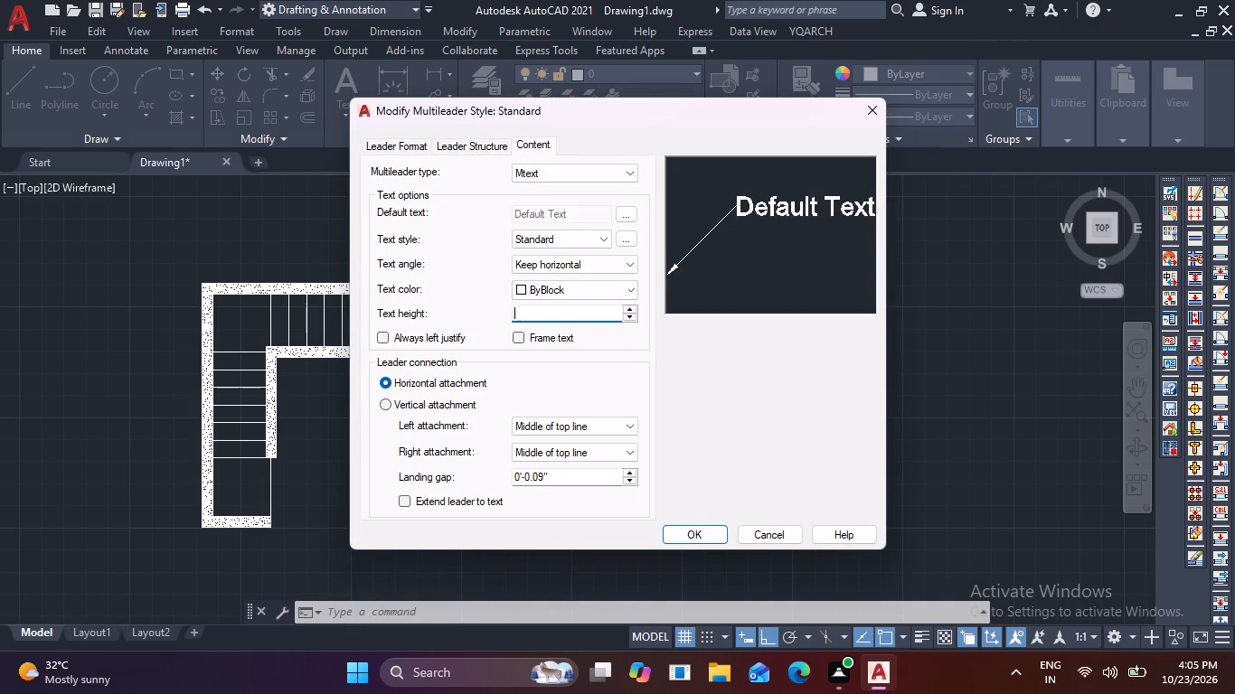
key("5")
key("Return")
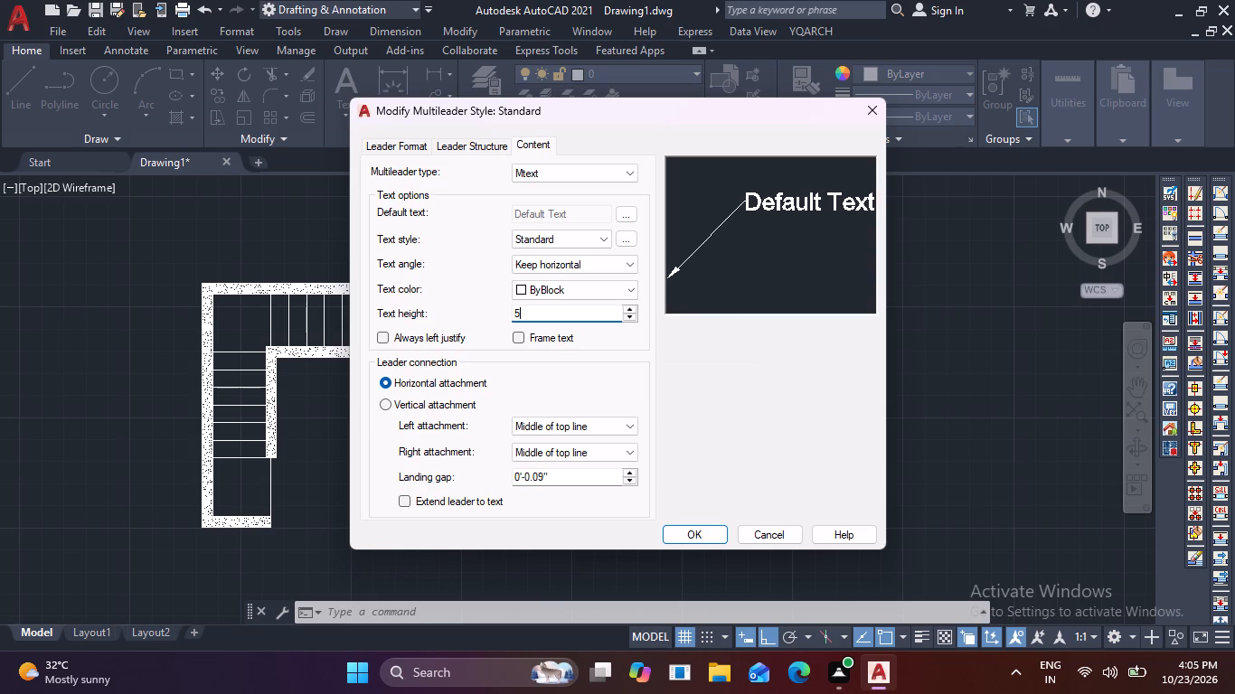
left_click(712, 530)
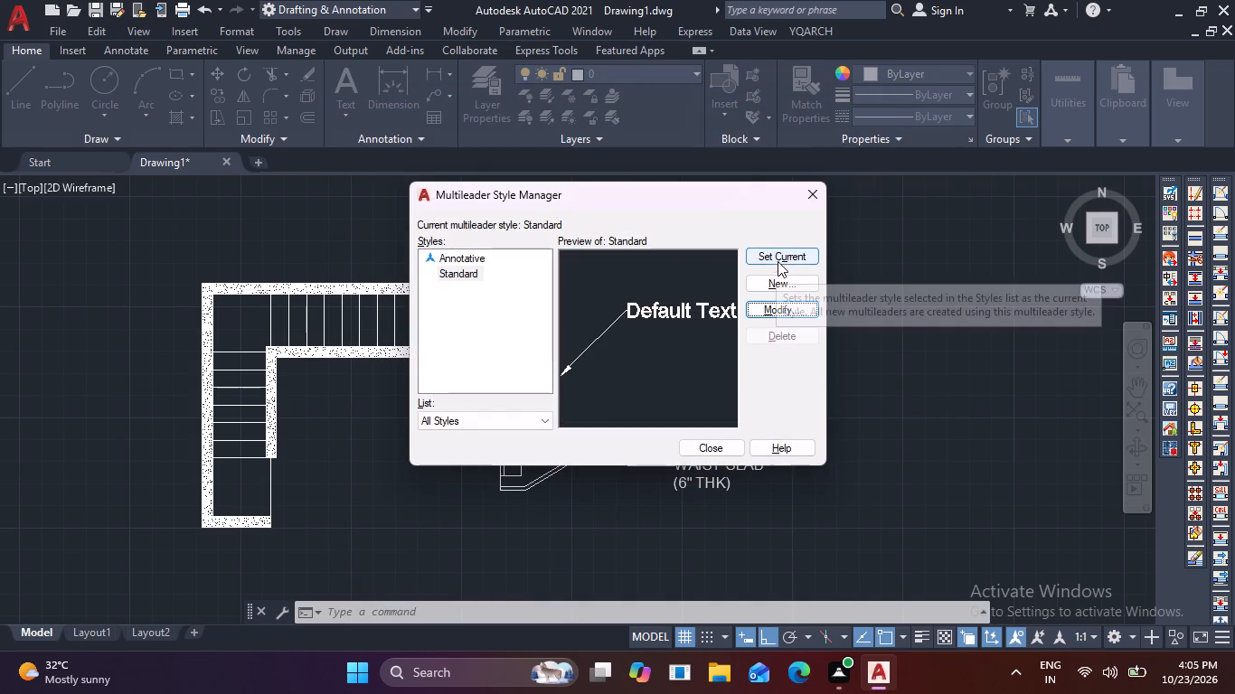
left_click(782, 256)
left_click(713, 453)
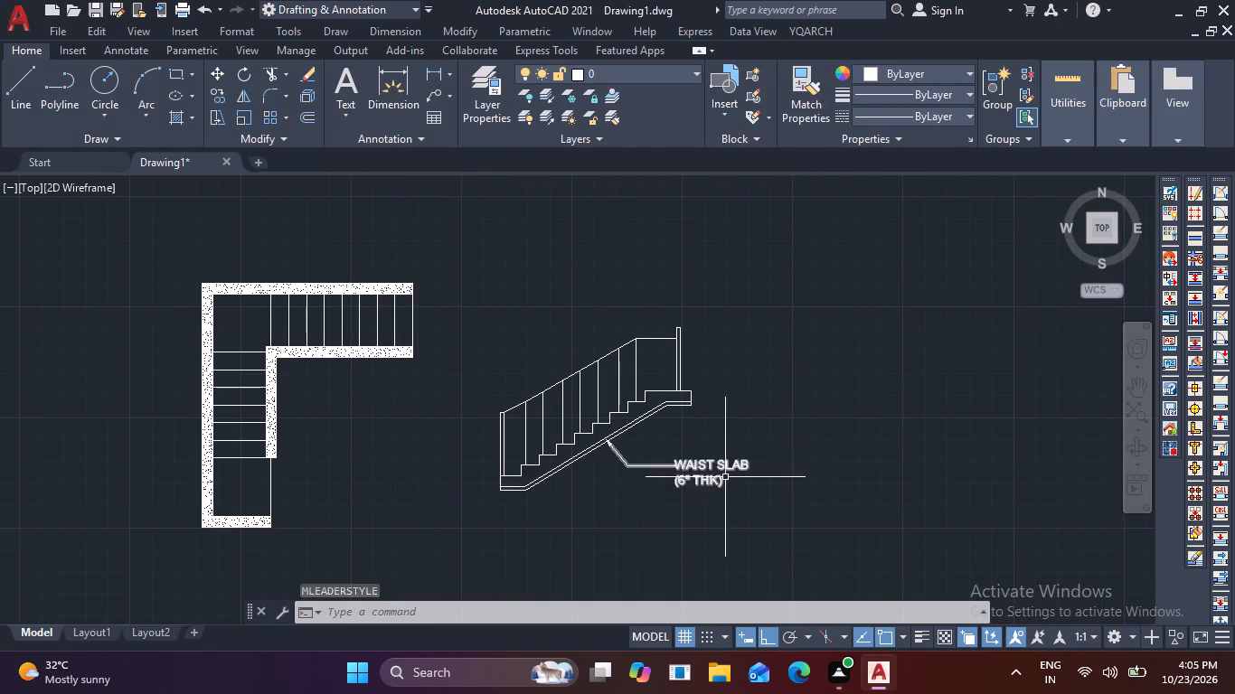
Place a multileader with its arrowhead on a mid-flight tread and a bent leader ending in a horizontal landing below the WAIST SLAB note.
scroll(721, 497, "up", 2)
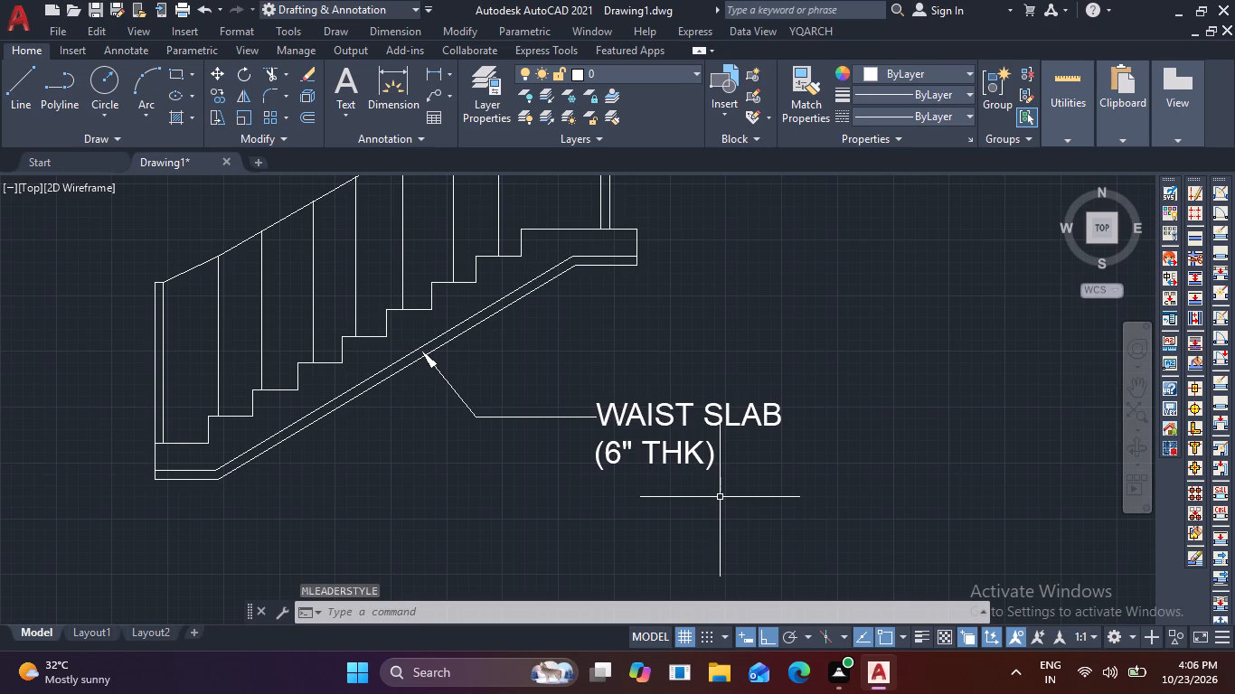
type("MULT")
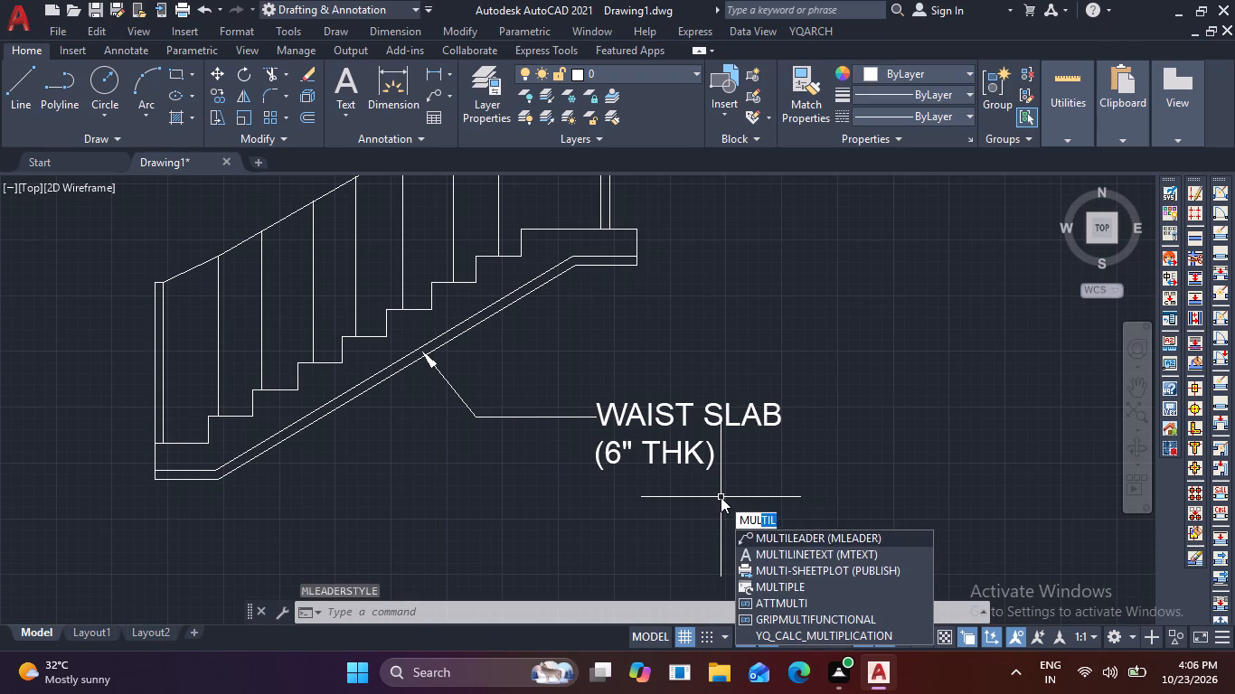
key("space")
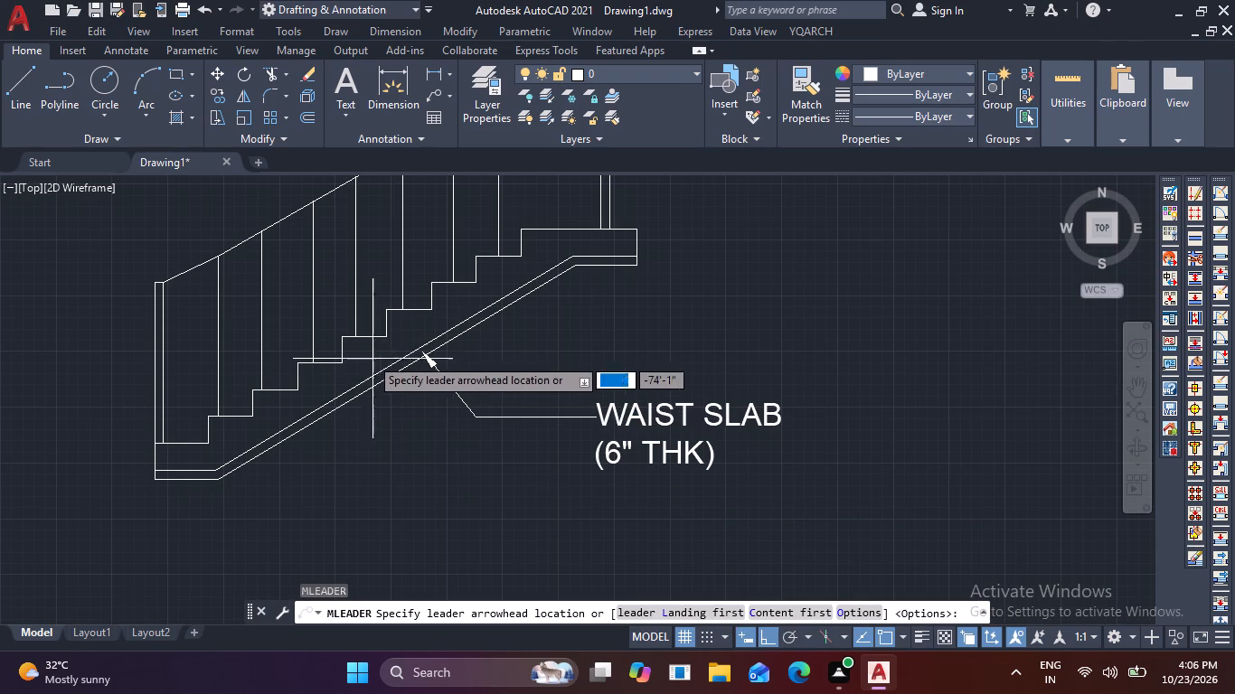
scroll(356, 342, "up", 3)
left_click(351, 321)
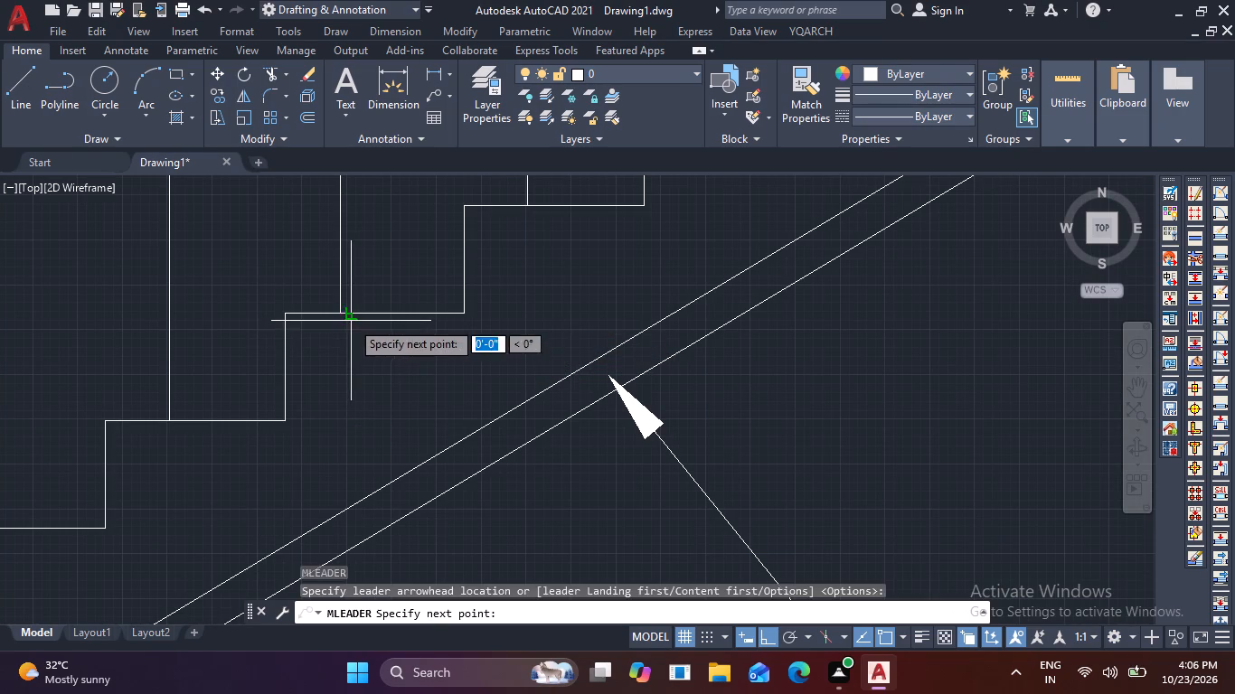
key("F8")
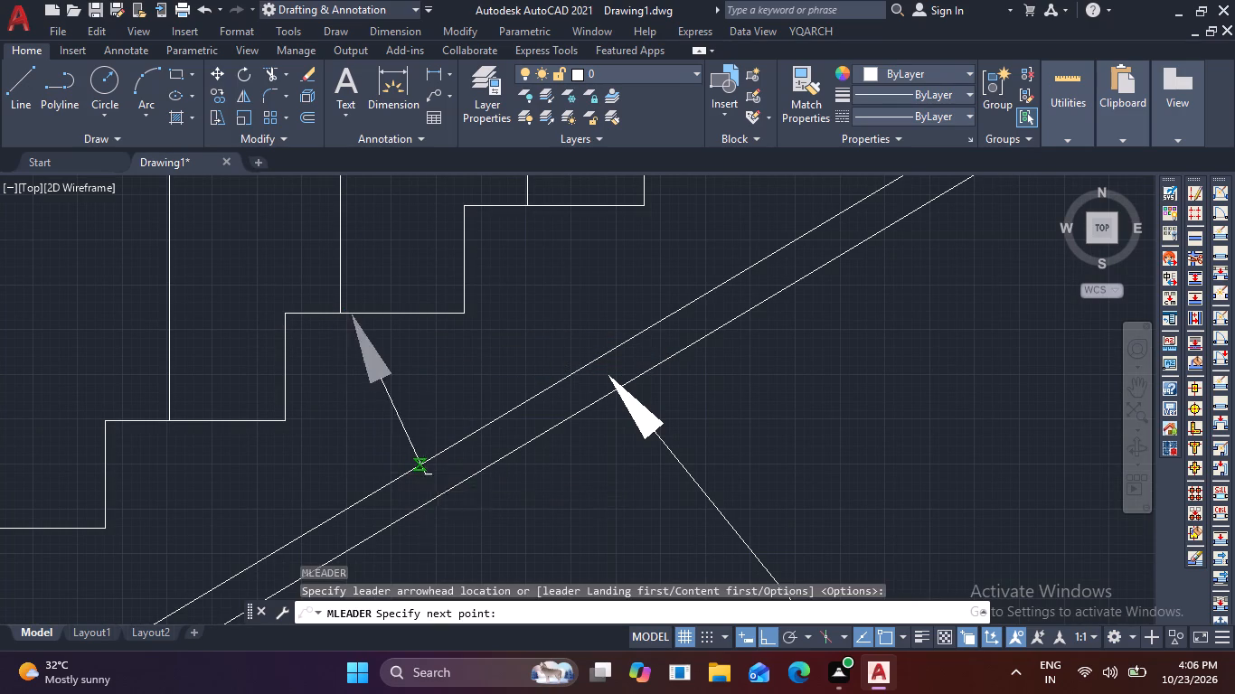
scroll(461, 483, "down", 3)
middle_click_drag(497, 536, 477, 422)
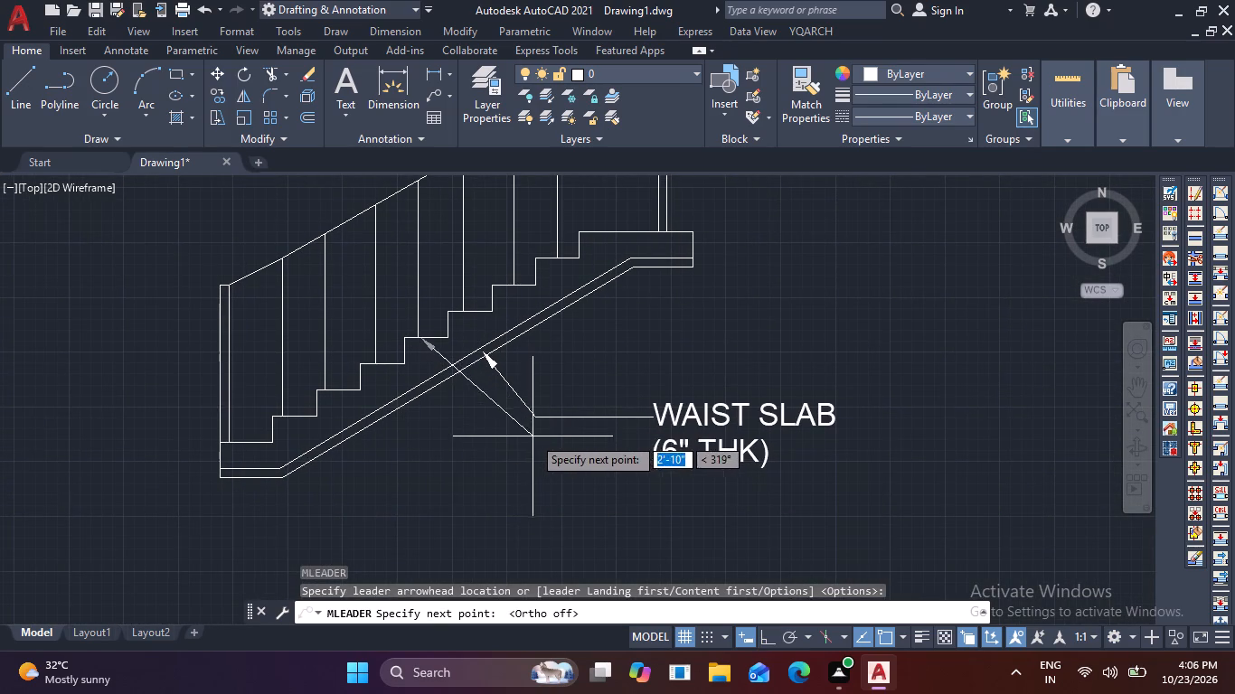
left_click(533, 507)
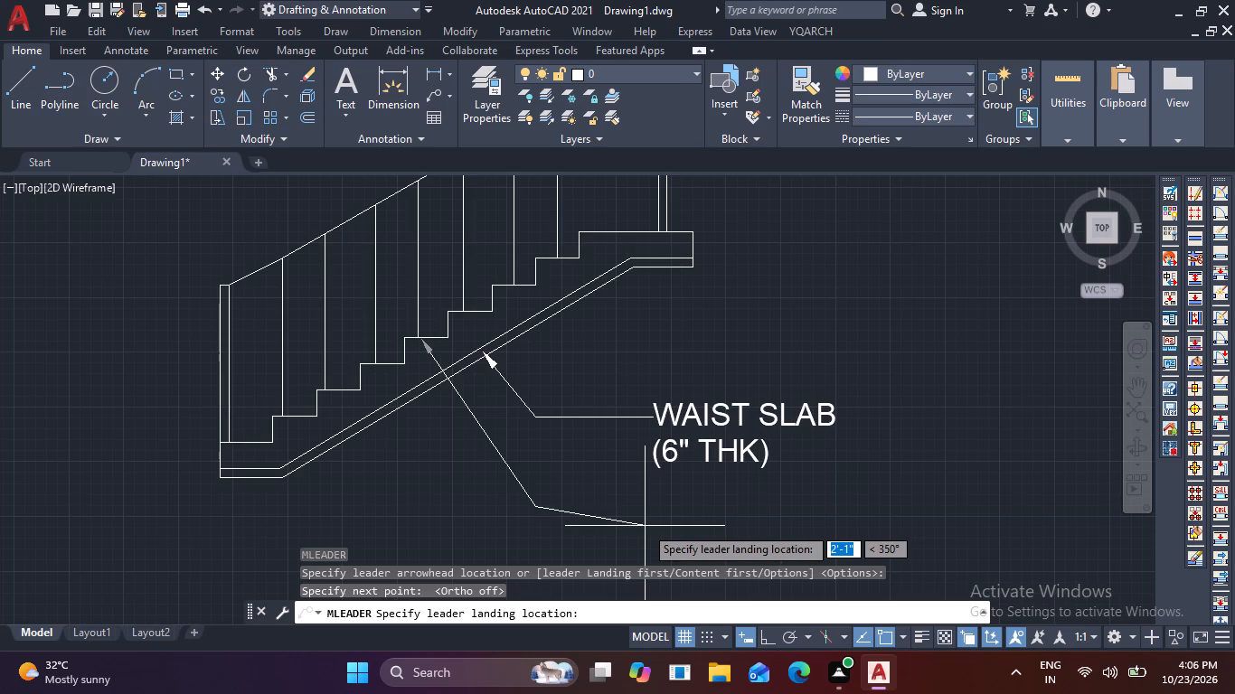
key("F8")
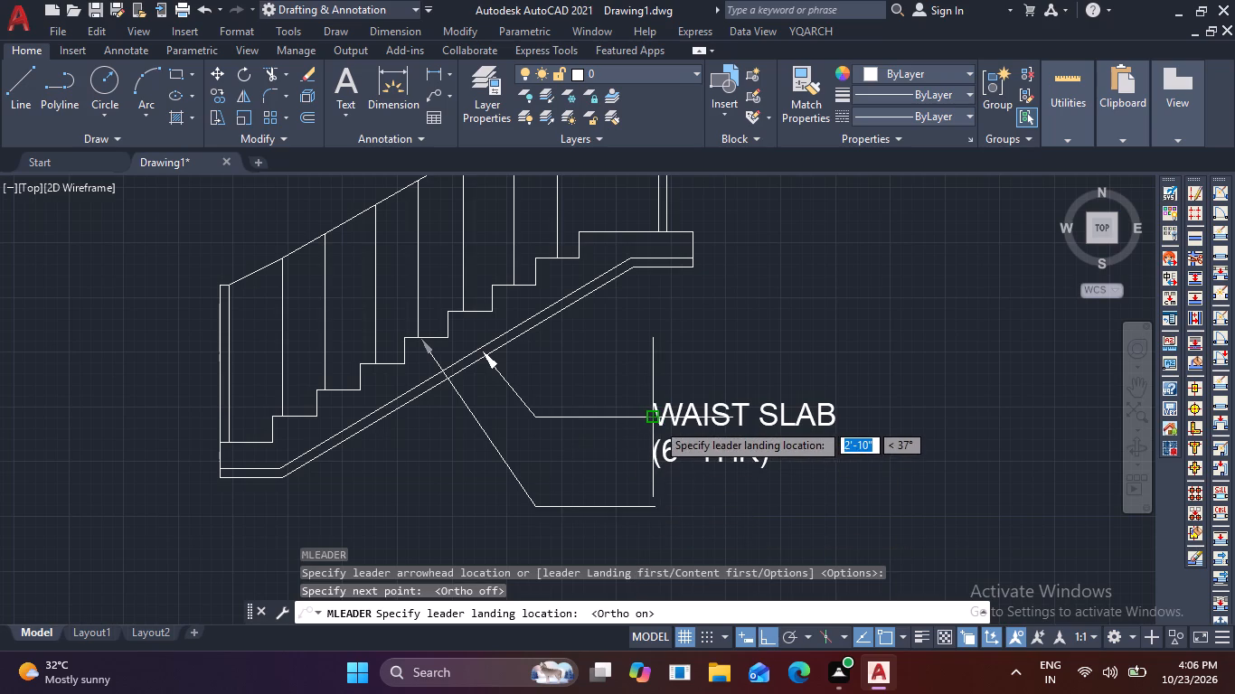
left_click(653, 503)
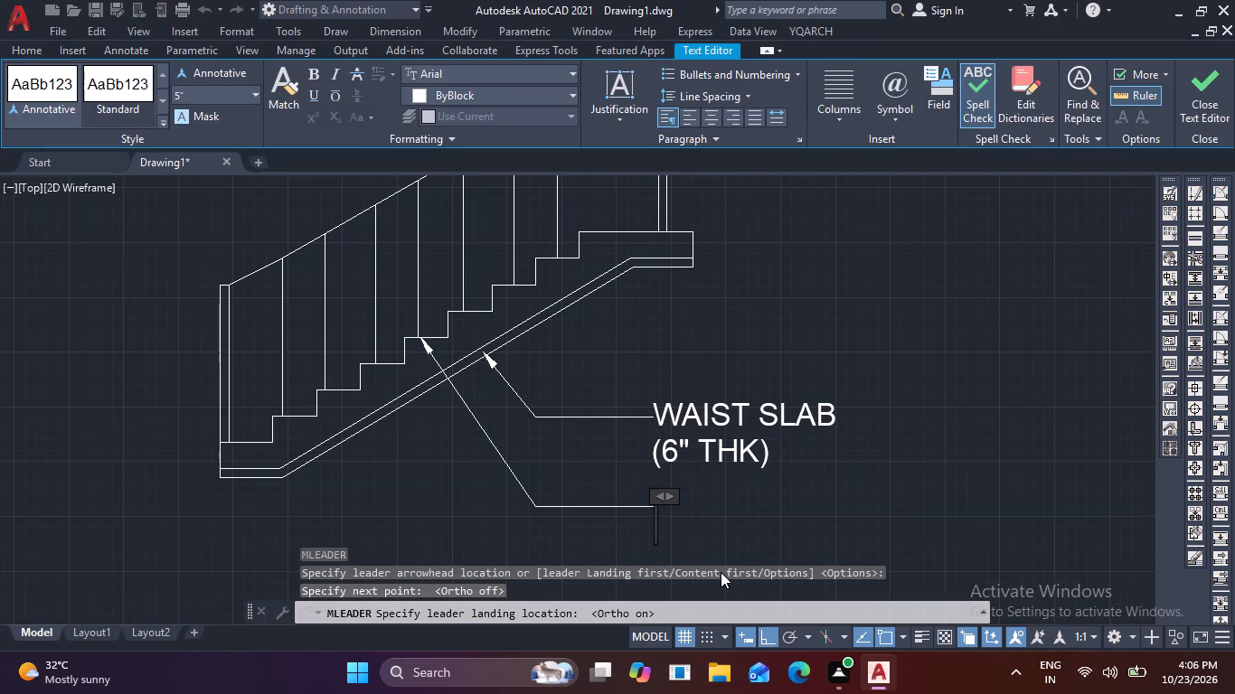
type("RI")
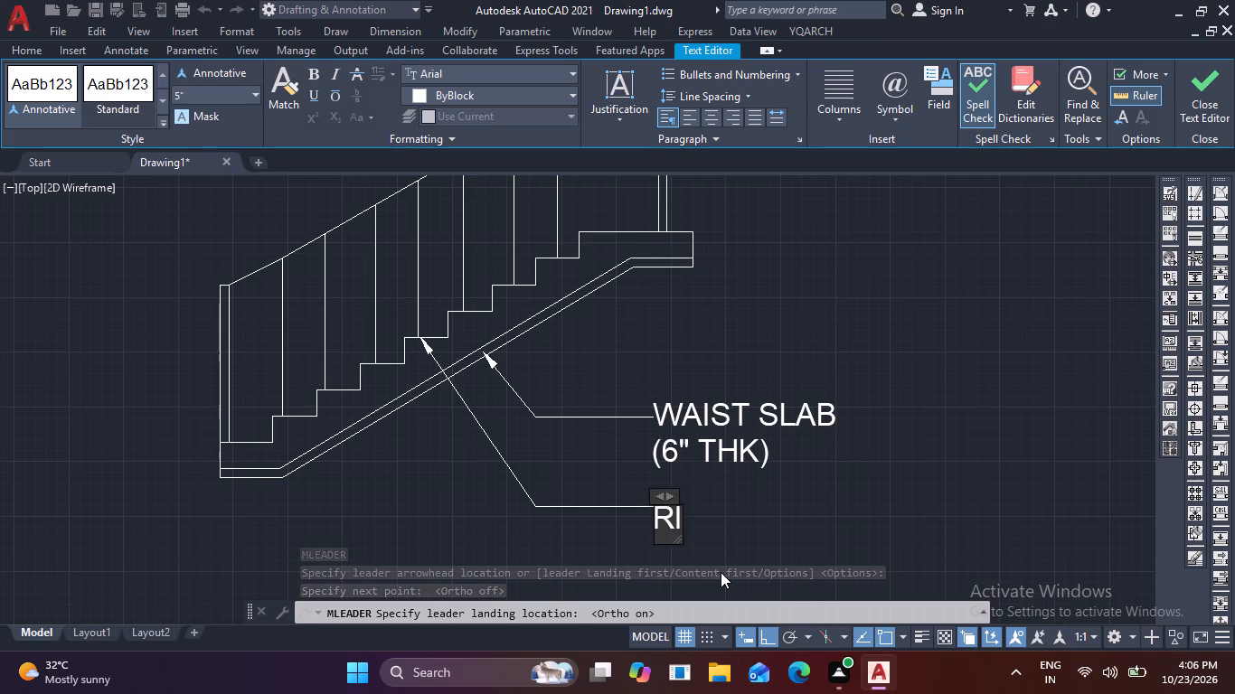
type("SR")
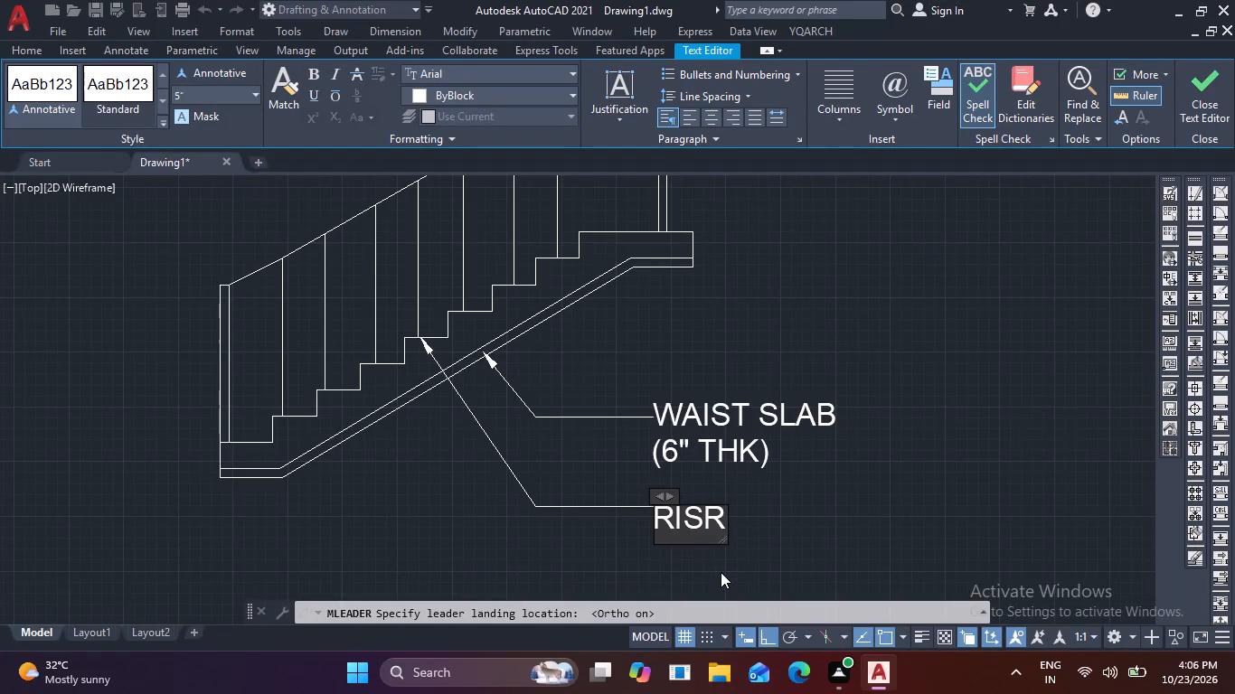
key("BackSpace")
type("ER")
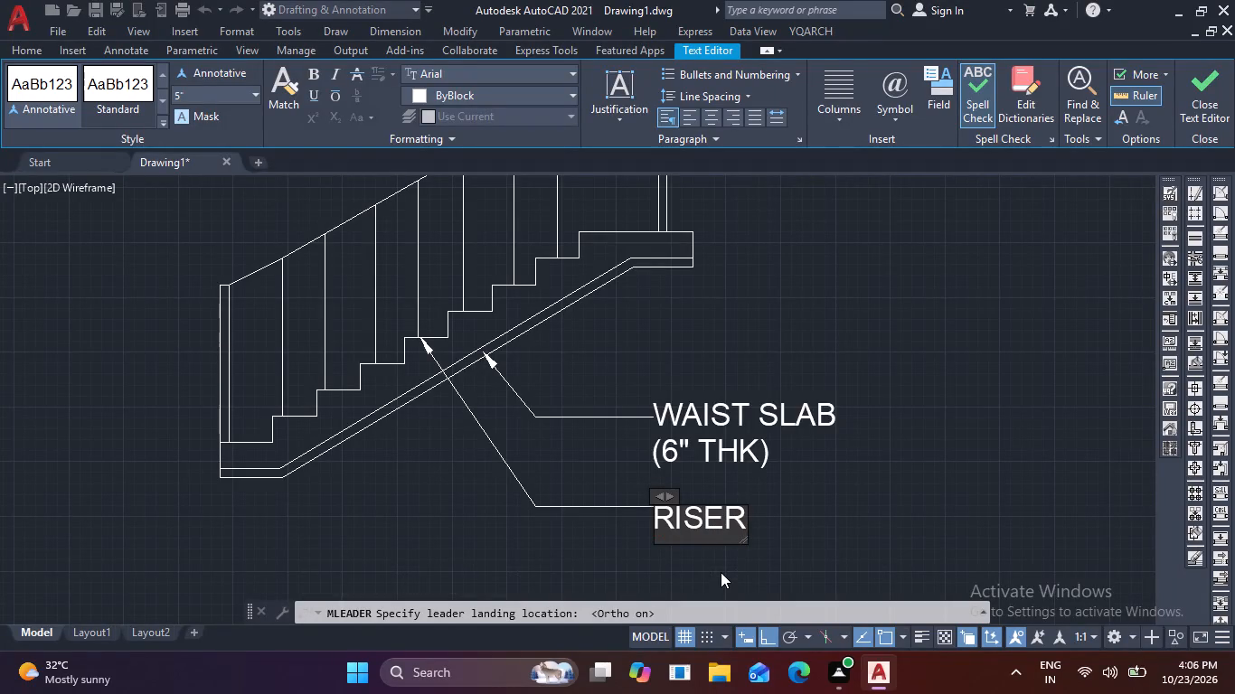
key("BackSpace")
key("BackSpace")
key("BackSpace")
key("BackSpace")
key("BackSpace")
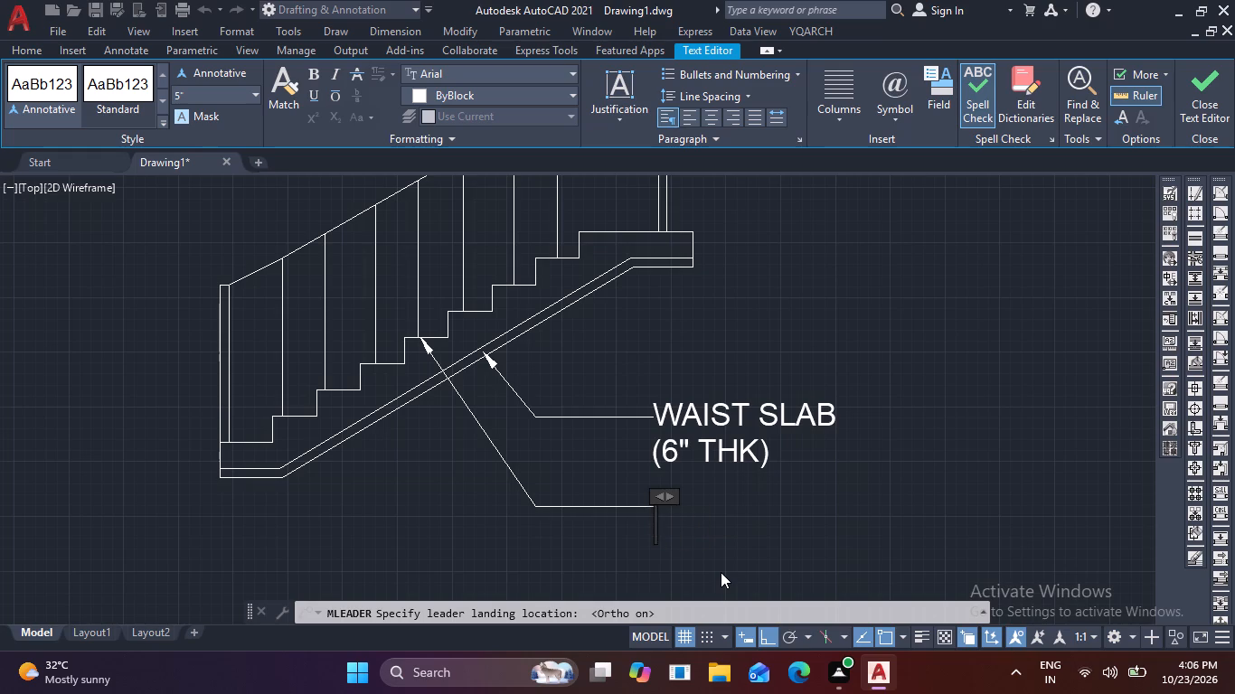
Write the tread's leader note as TREAD = 10" and finish the note.
type("TRE")
type("AA")
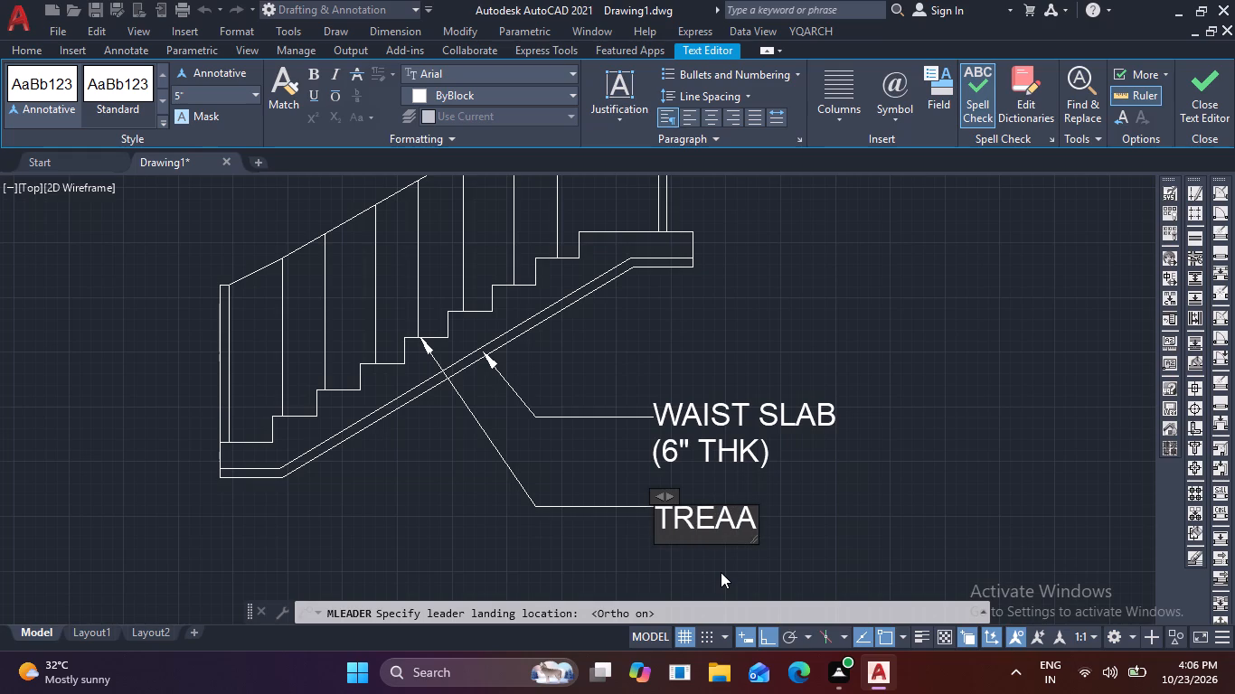
key("BackSpace")
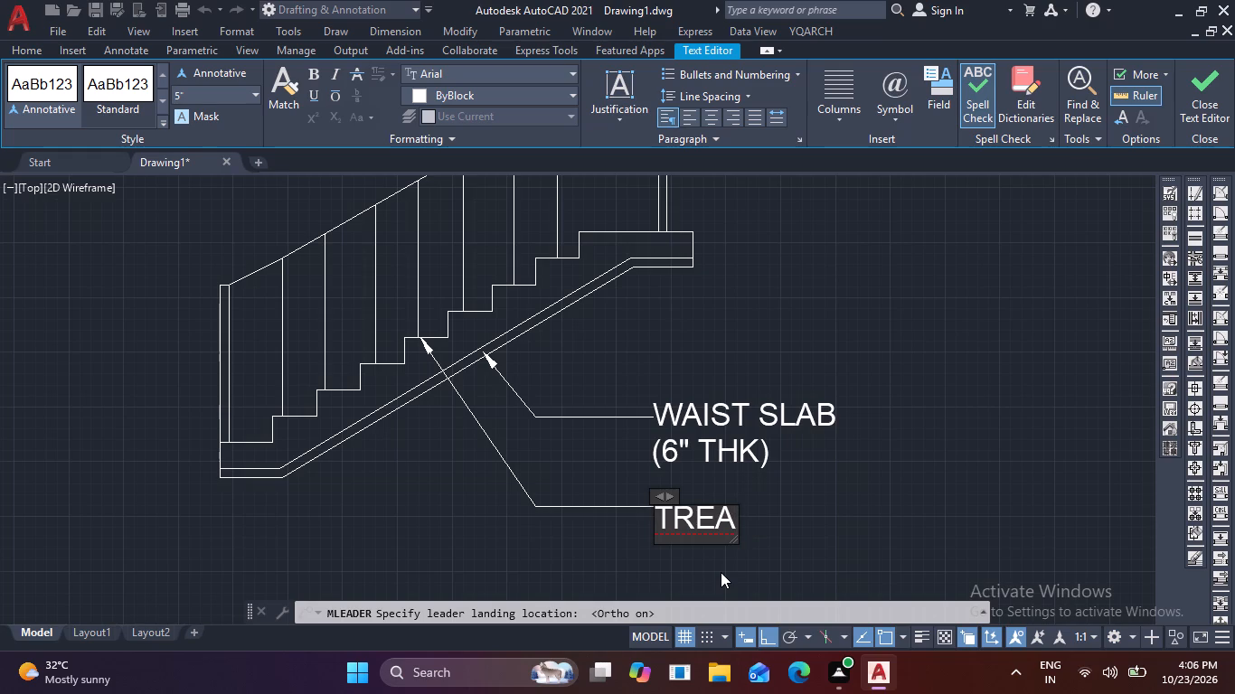
key("d")
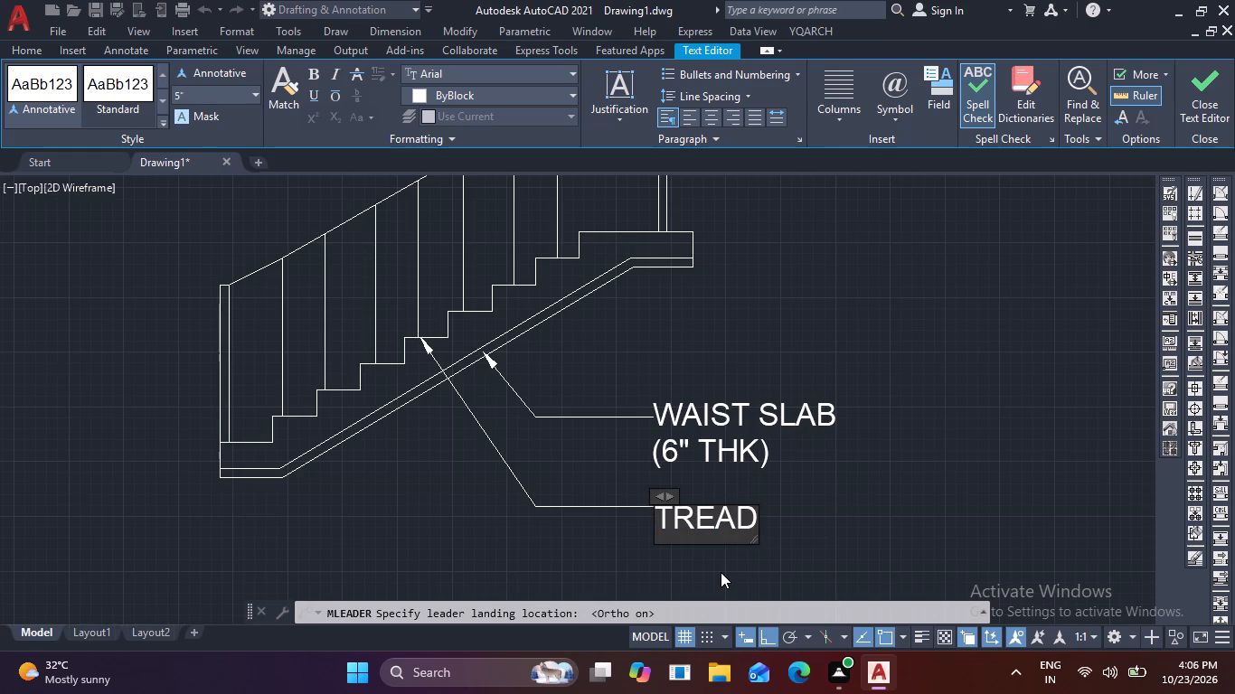
key("space")
type("=")
key("space")
type("10")
key("shift+quotedbl")
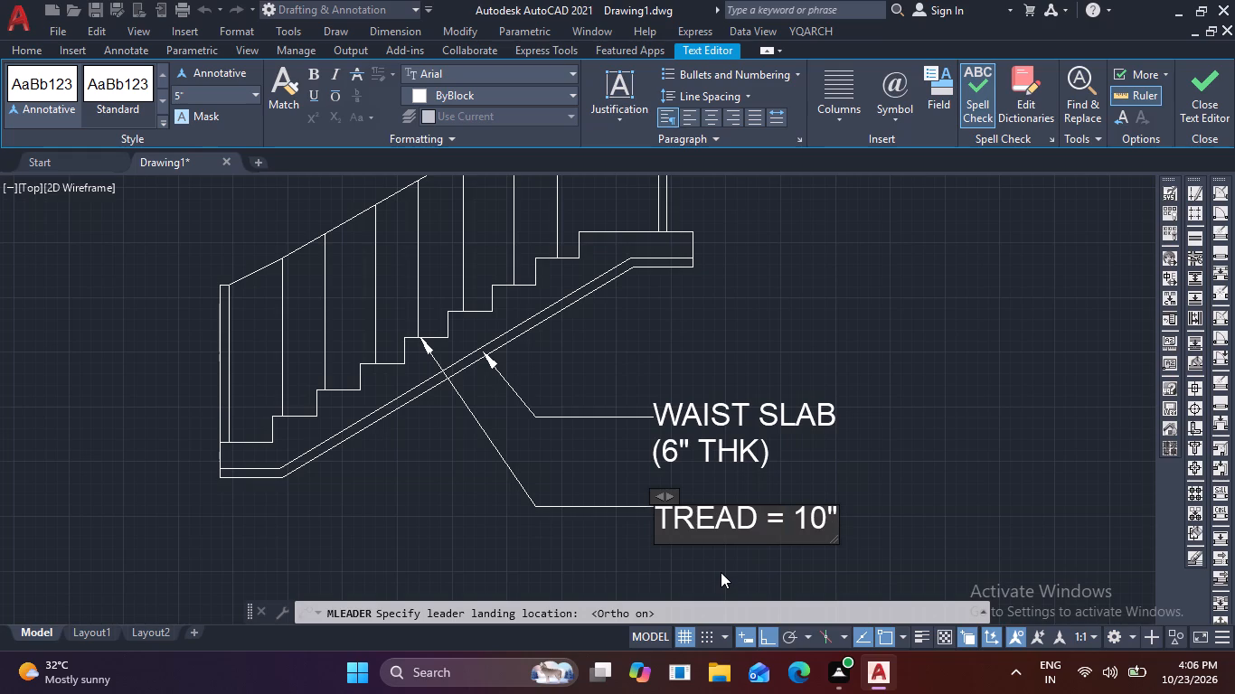
left_click(476, 537)
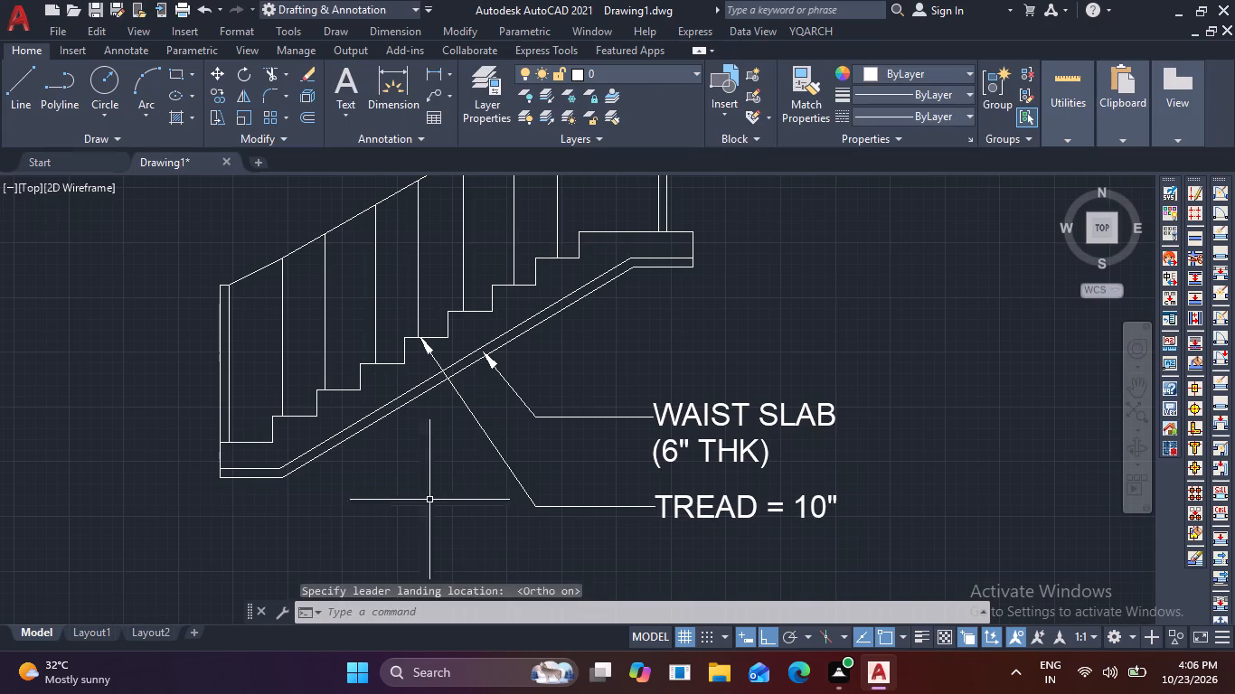
Place a multileader with its arrowhead on a lower step's riser and a bent leader ending in a horizontal landing below the TREAD note.
key("space")
scroll(361, 377, "up", 1)
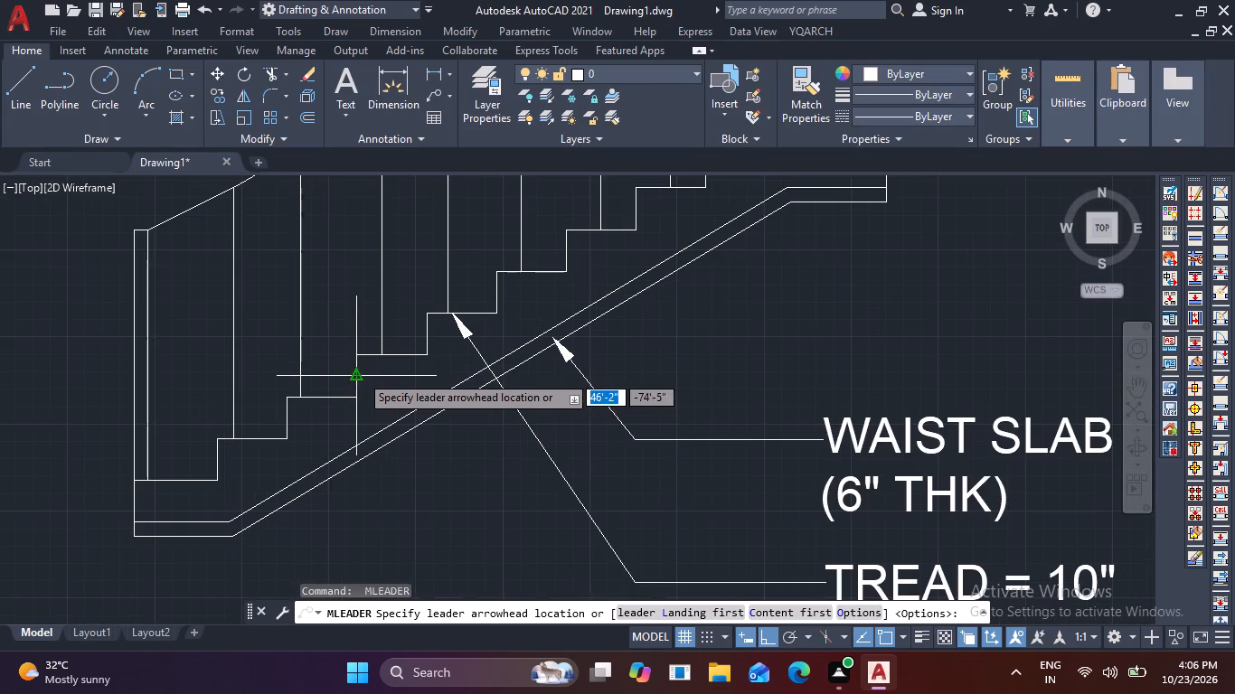
left_click(359, 374)
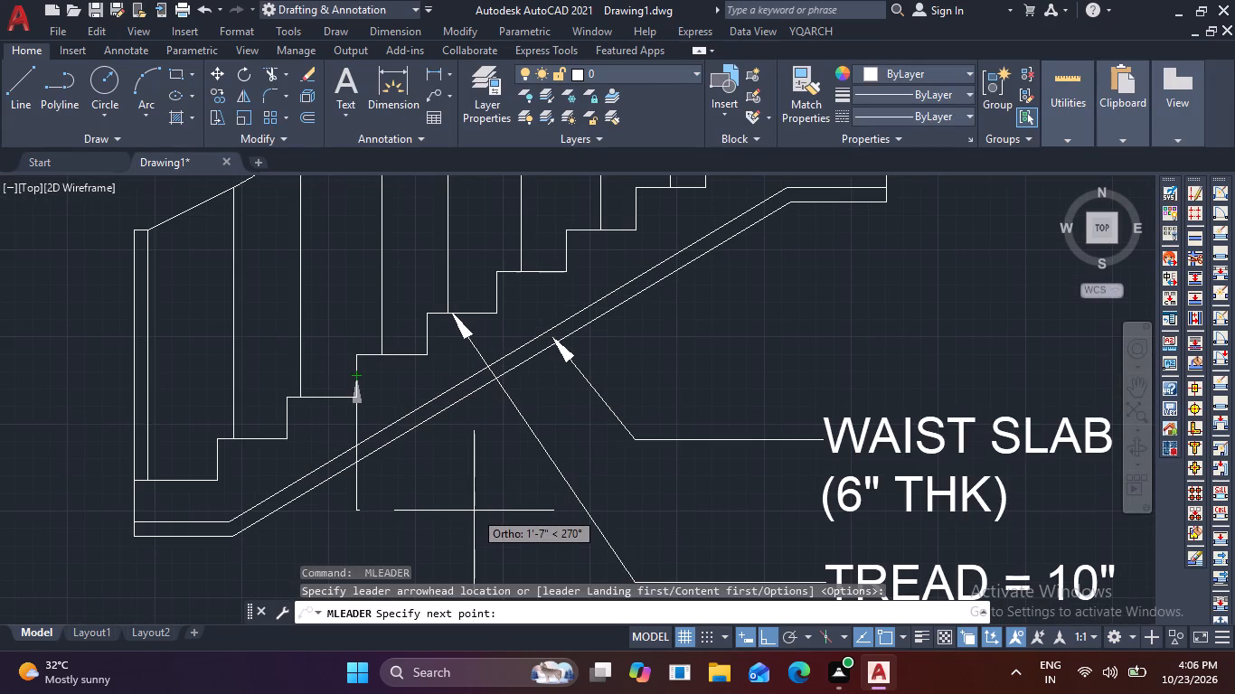
key("F8")
scroll(475, 511, "down", 2)
middle_click_drag(495, 530, 455, 426)
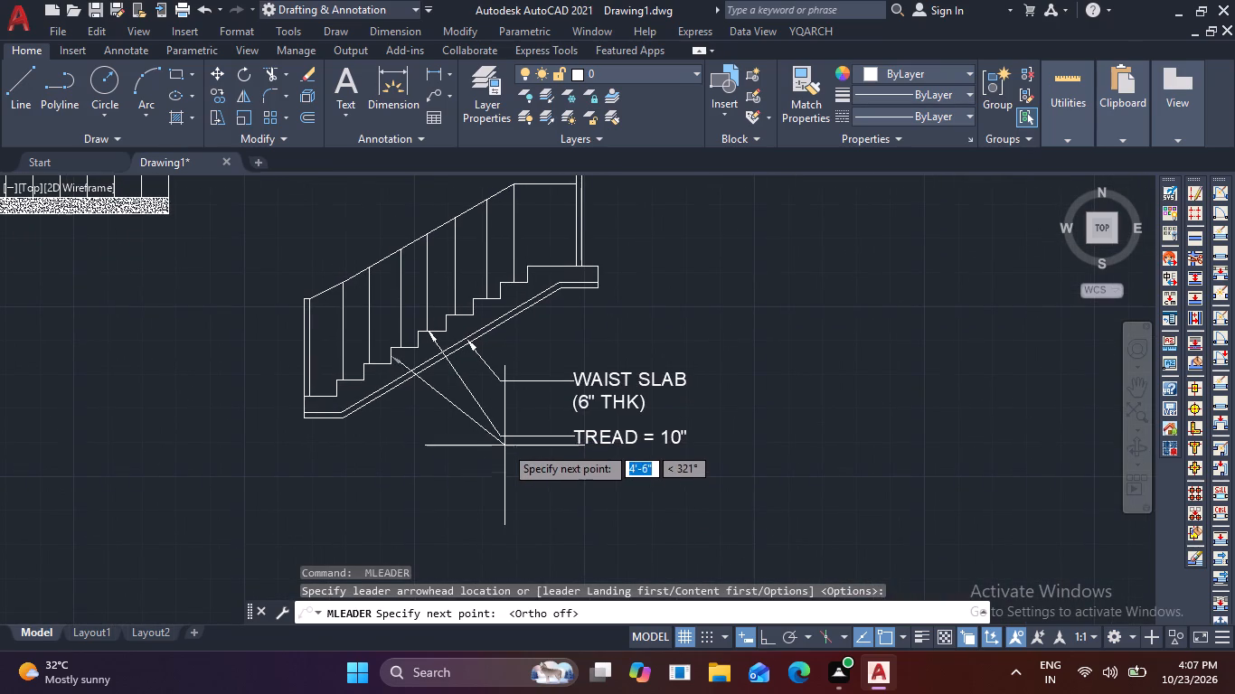
left_click(497, 483)
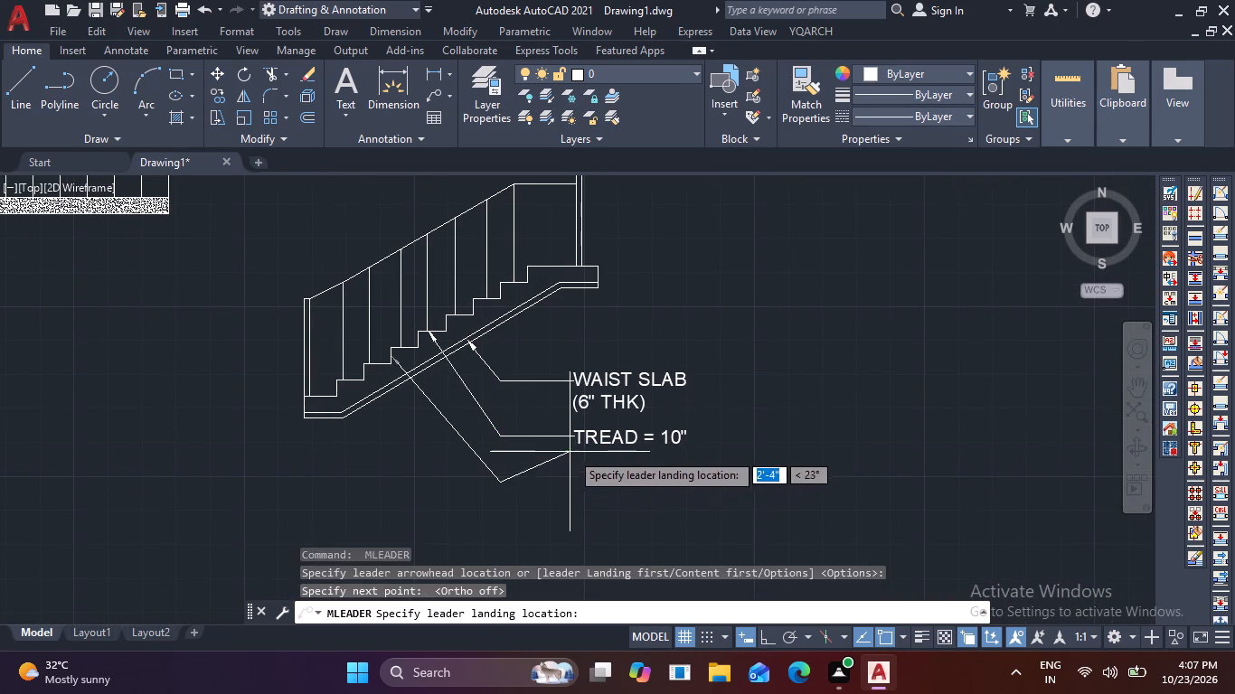
scroll(574, 485, "up", 1)
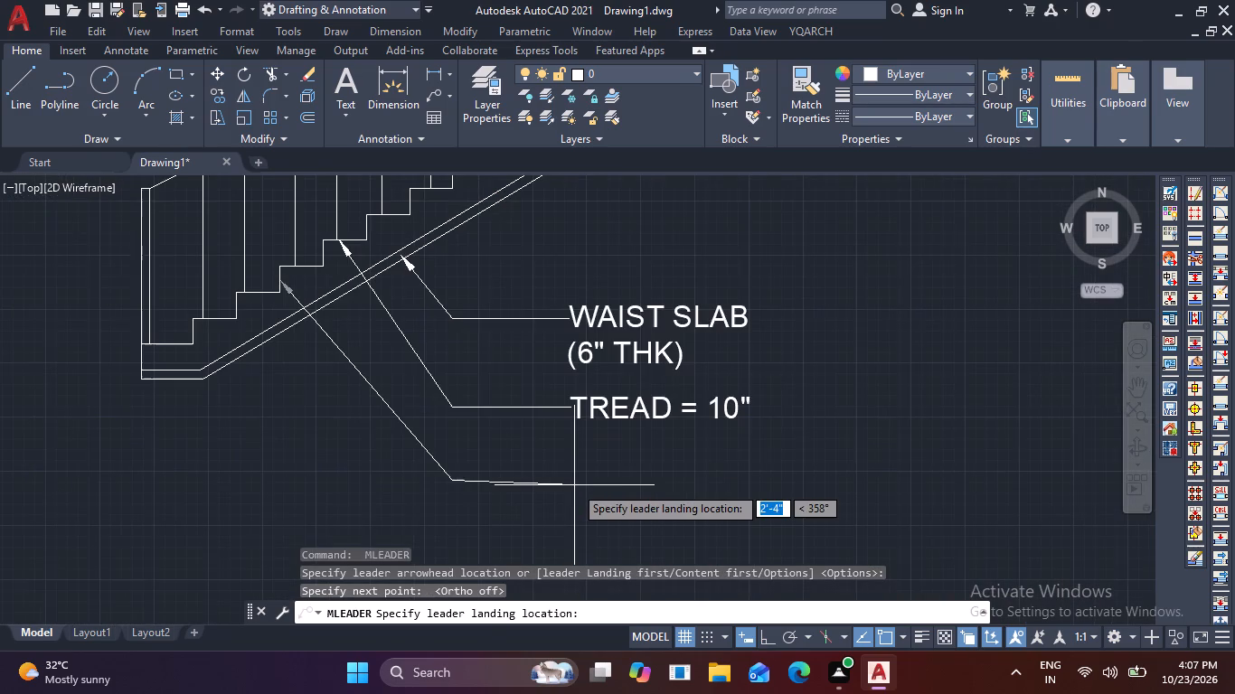
key("F8")
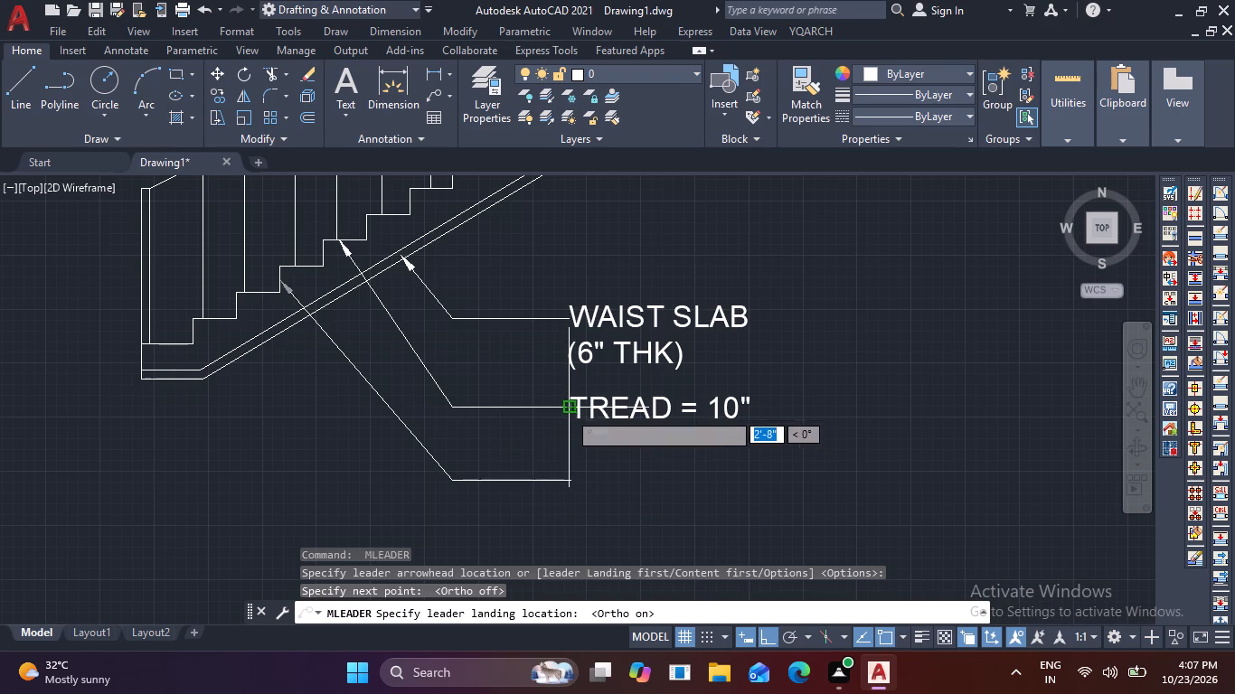
left_click(564, 476)
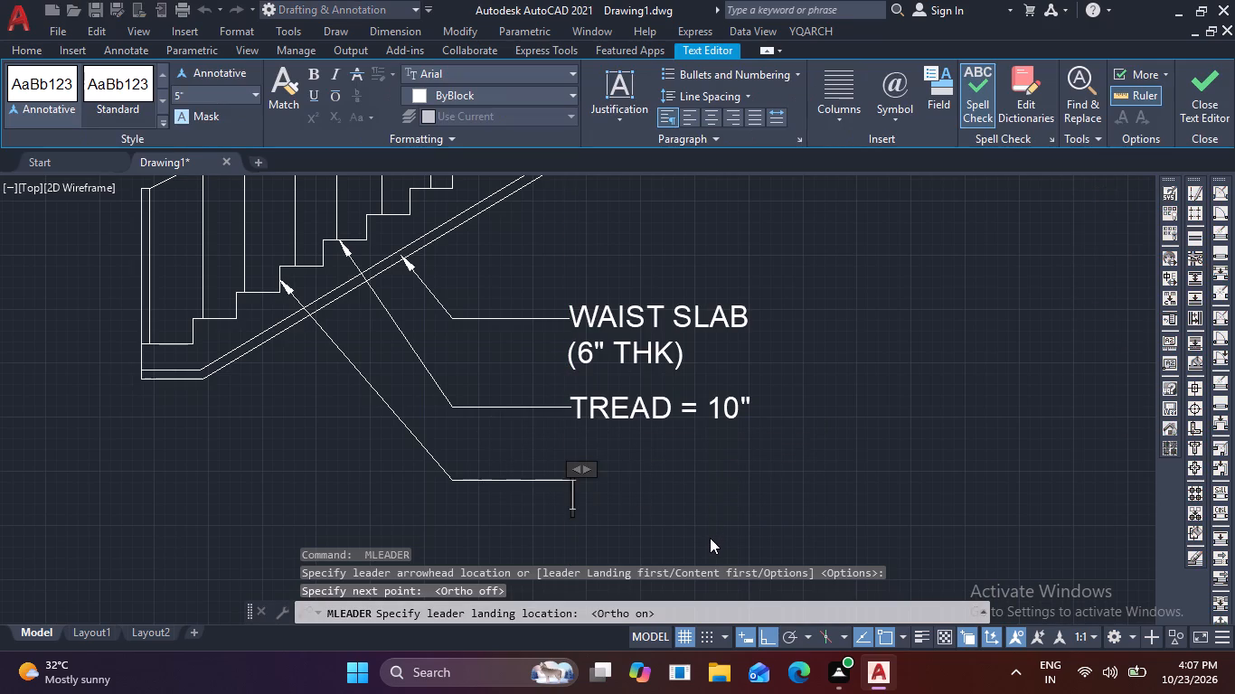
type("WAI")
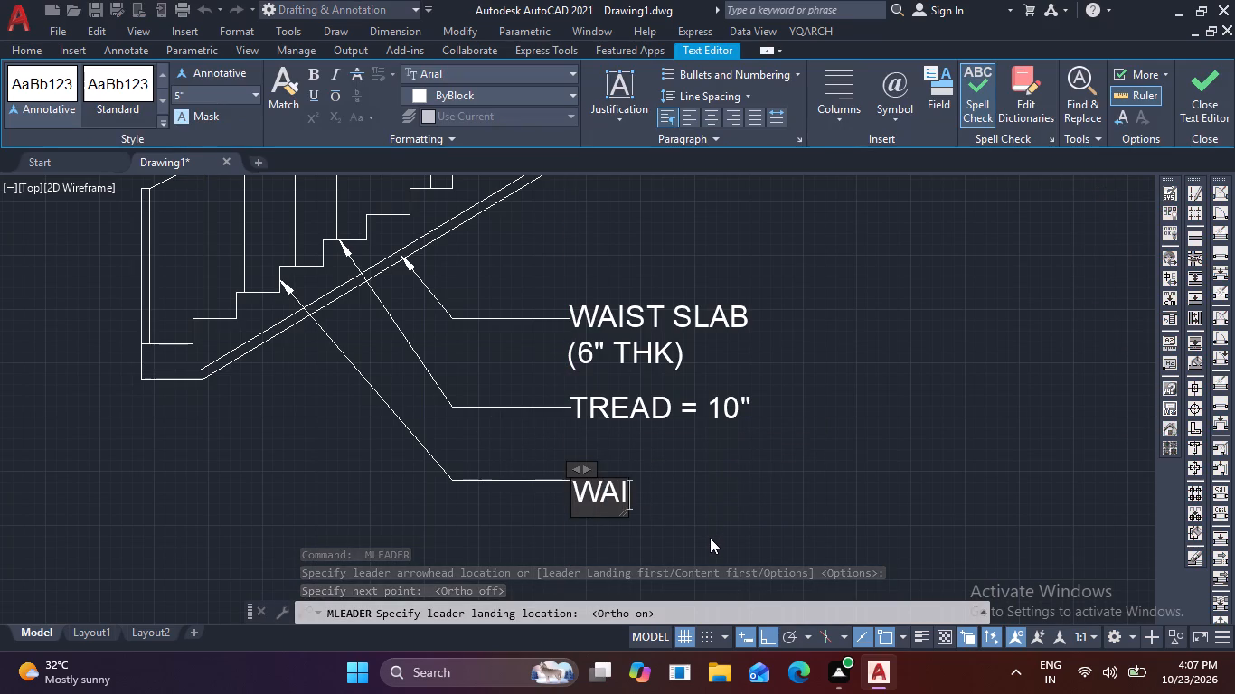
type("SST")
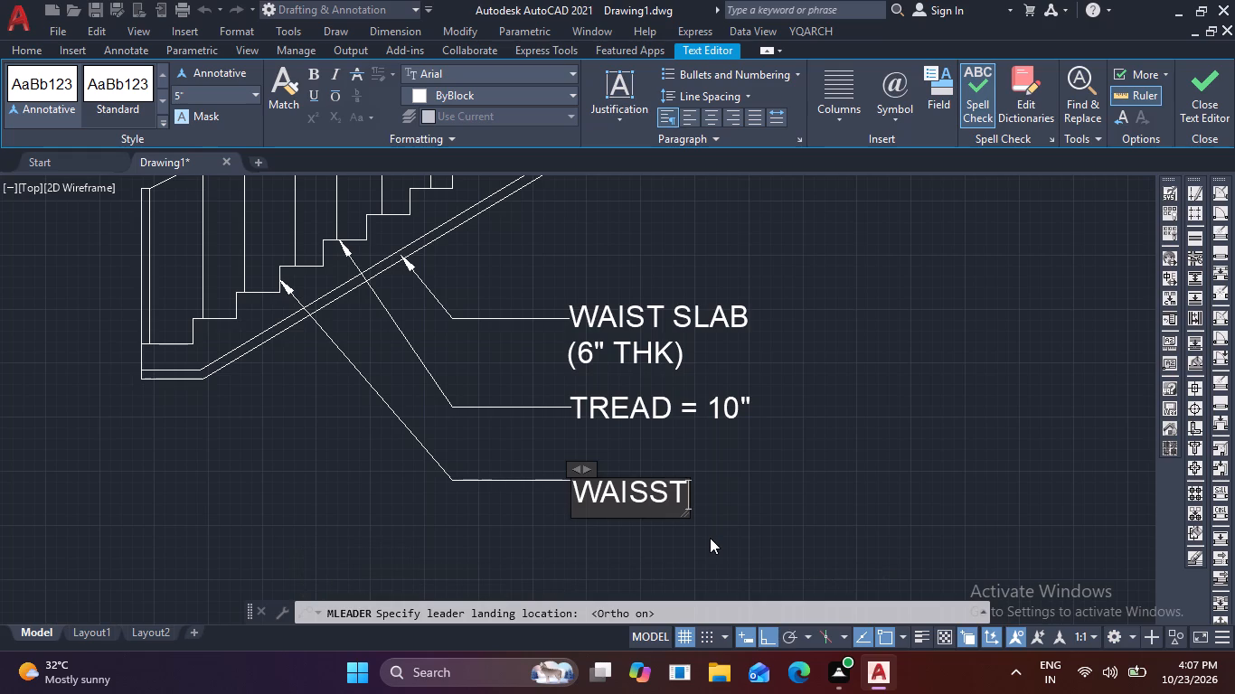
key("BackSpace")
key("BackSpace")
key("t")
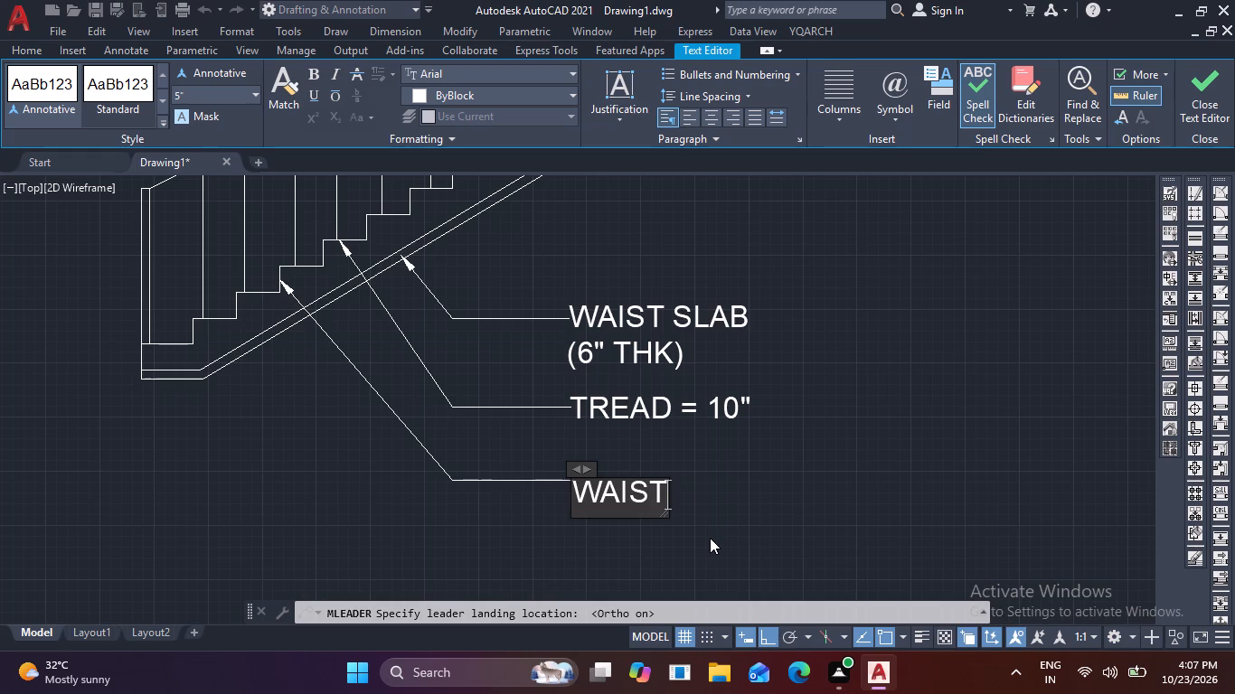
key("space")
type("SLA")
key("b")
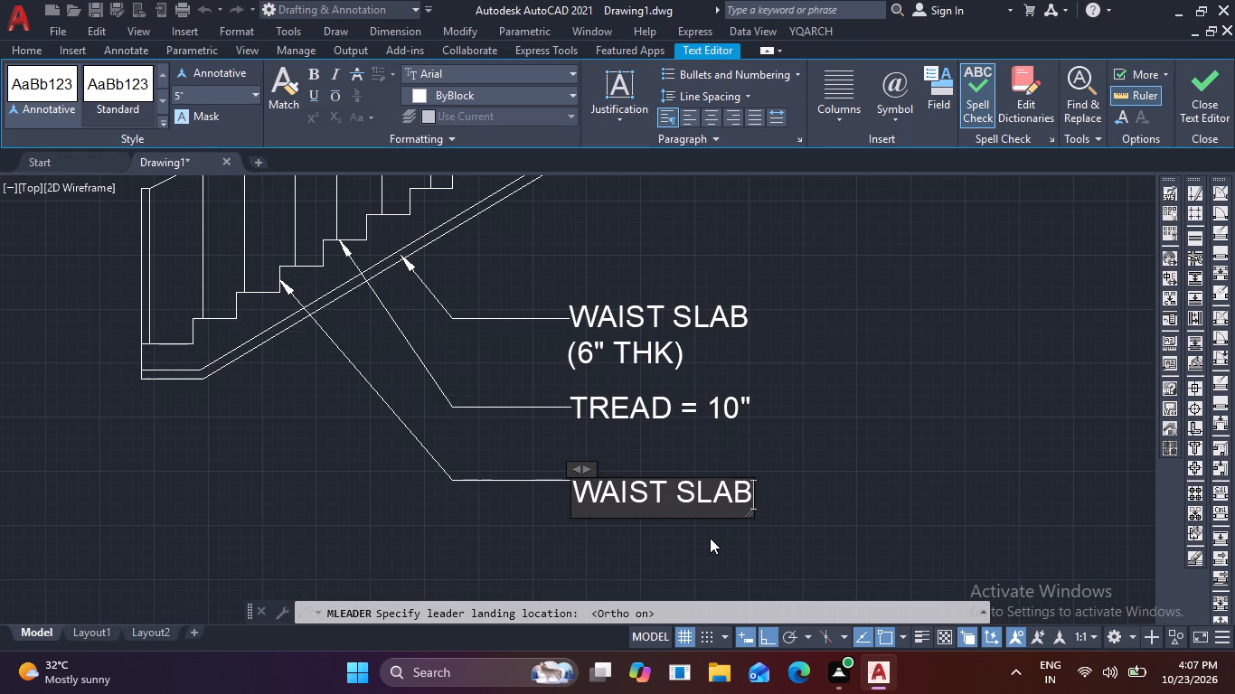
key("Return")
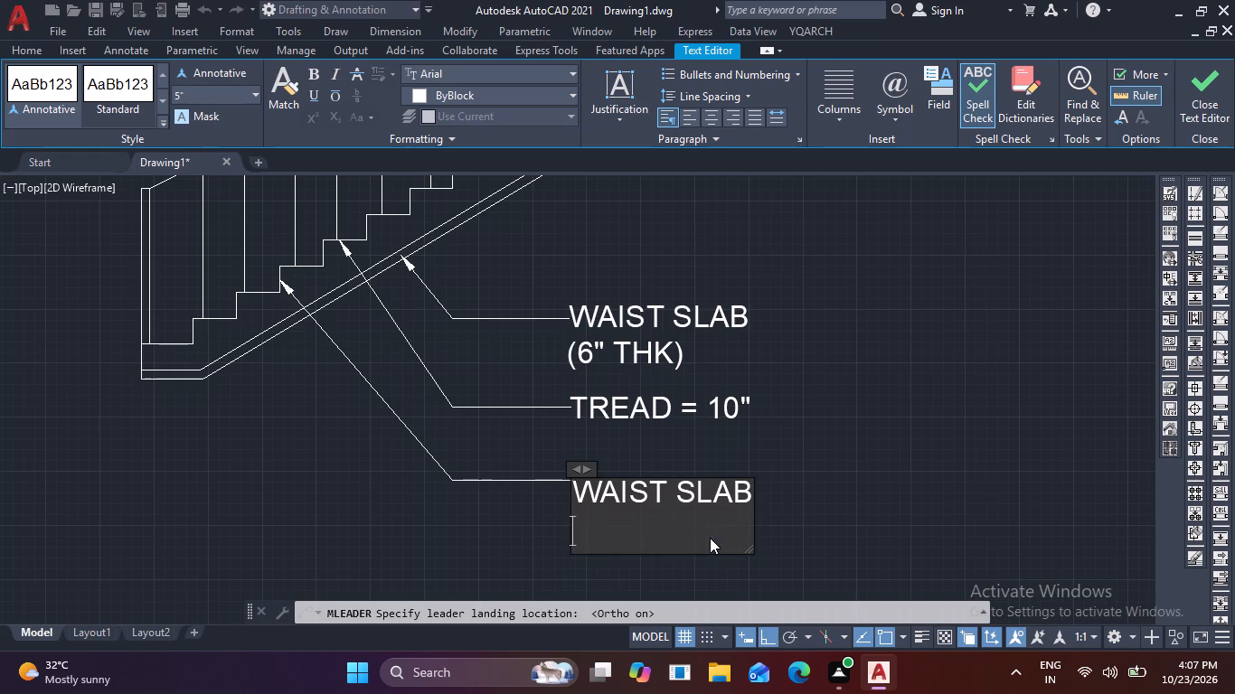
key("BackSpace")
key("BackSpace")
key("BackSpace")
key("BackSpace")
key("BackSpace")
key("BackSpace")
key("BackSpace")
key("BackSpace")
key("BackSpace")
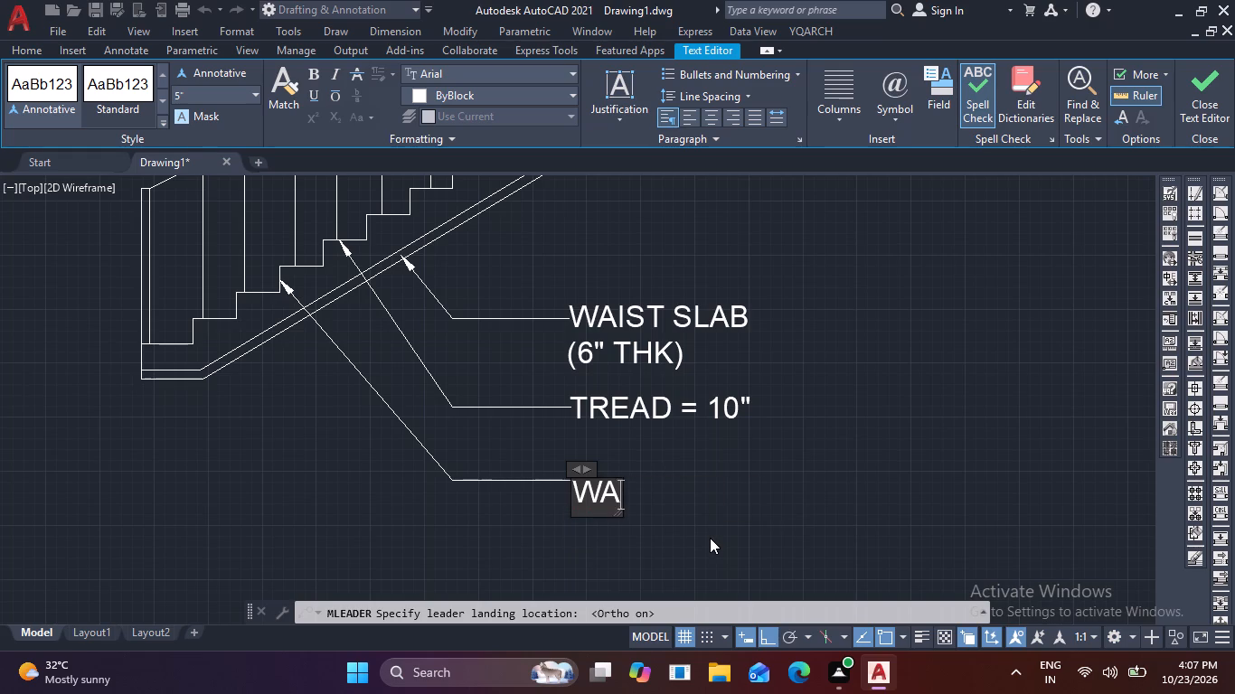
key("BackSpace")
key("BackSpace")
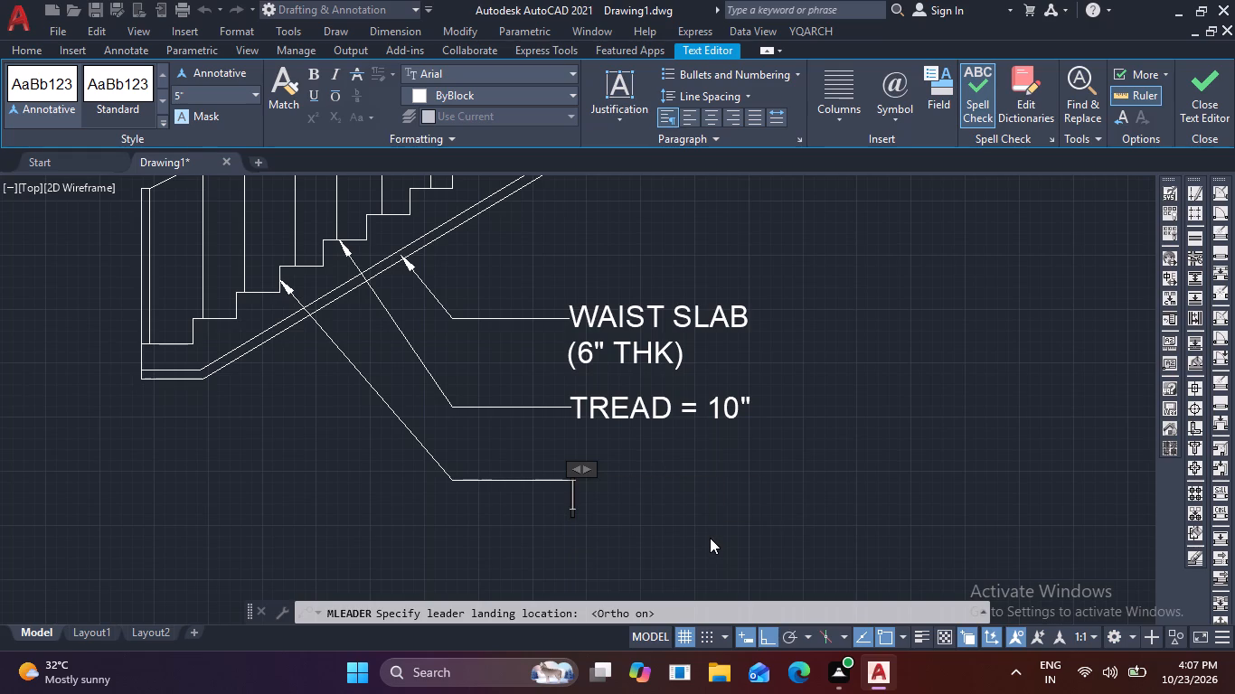
Write the riser's leader note as RISER = 6" and finish the note.
type("RISER")
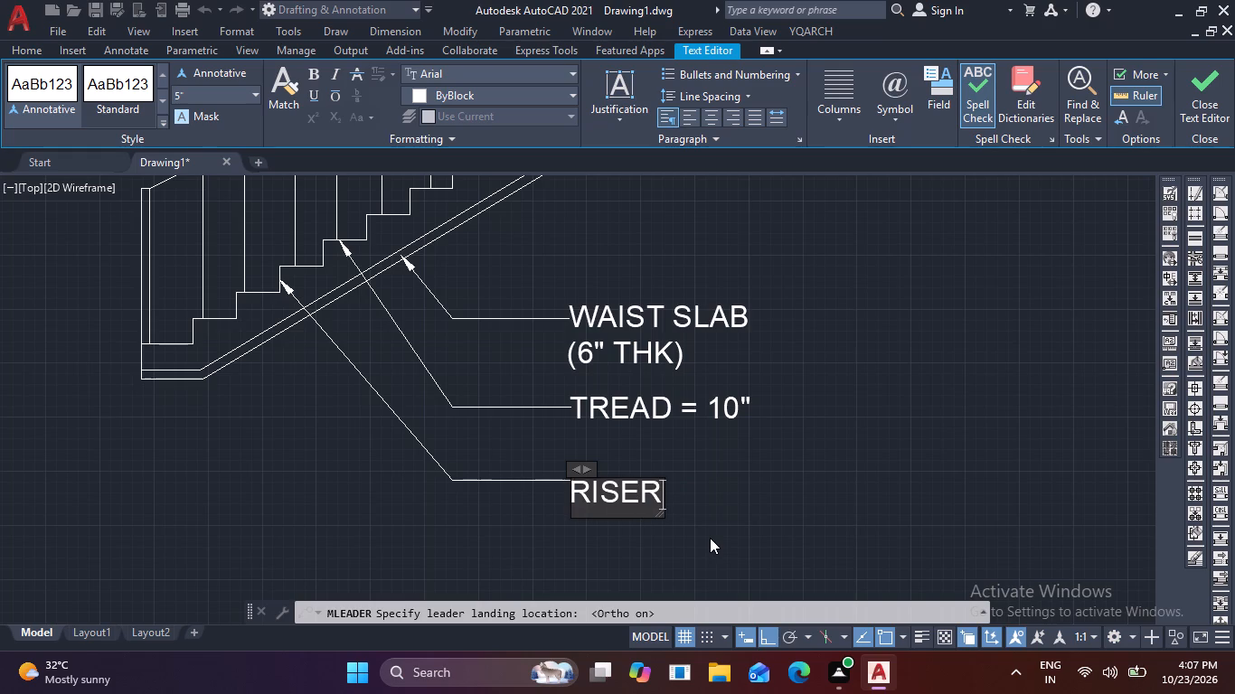
key("equal")
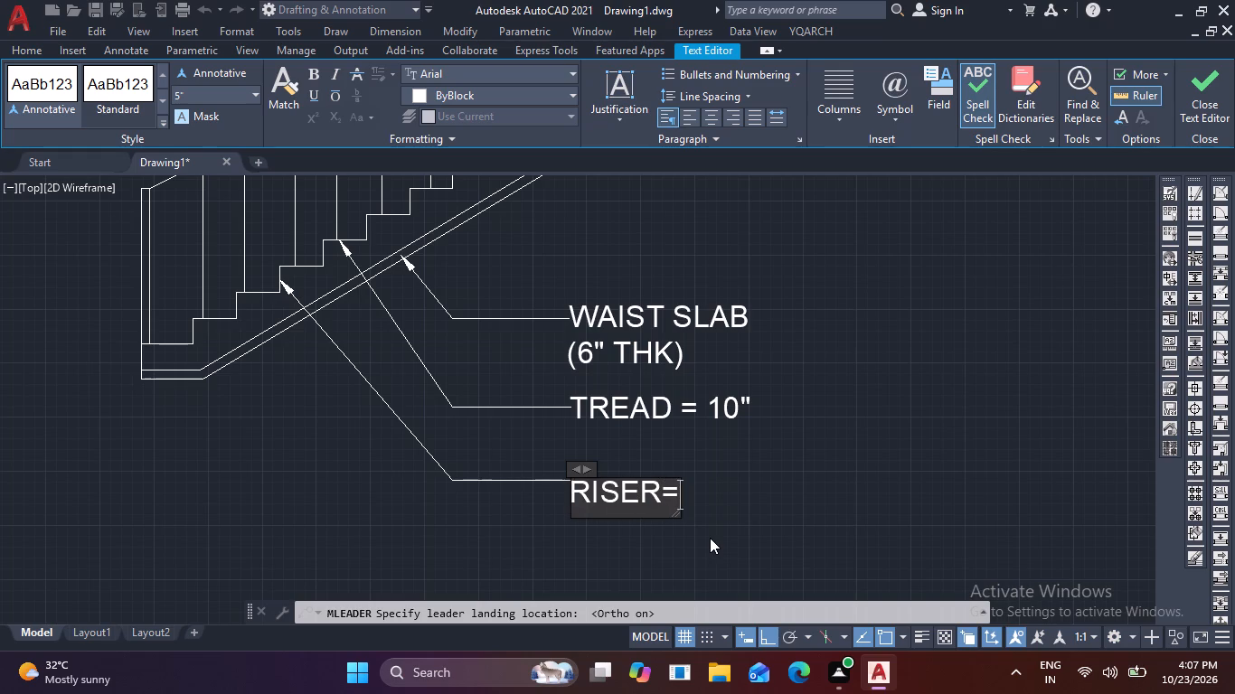
key("BackSpace")
key("space")
type("-")
key("BackSpace")
key("equal")
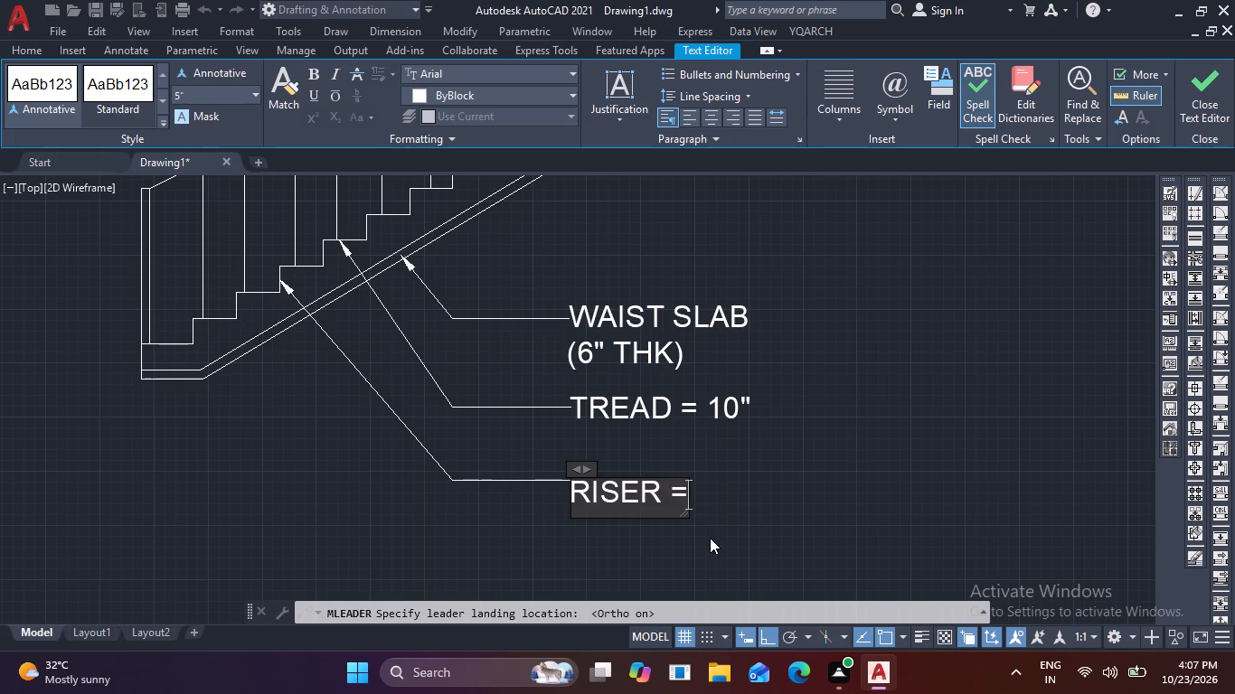
key("space")
type("6\"")
scroll(710, 538, "up", 1)
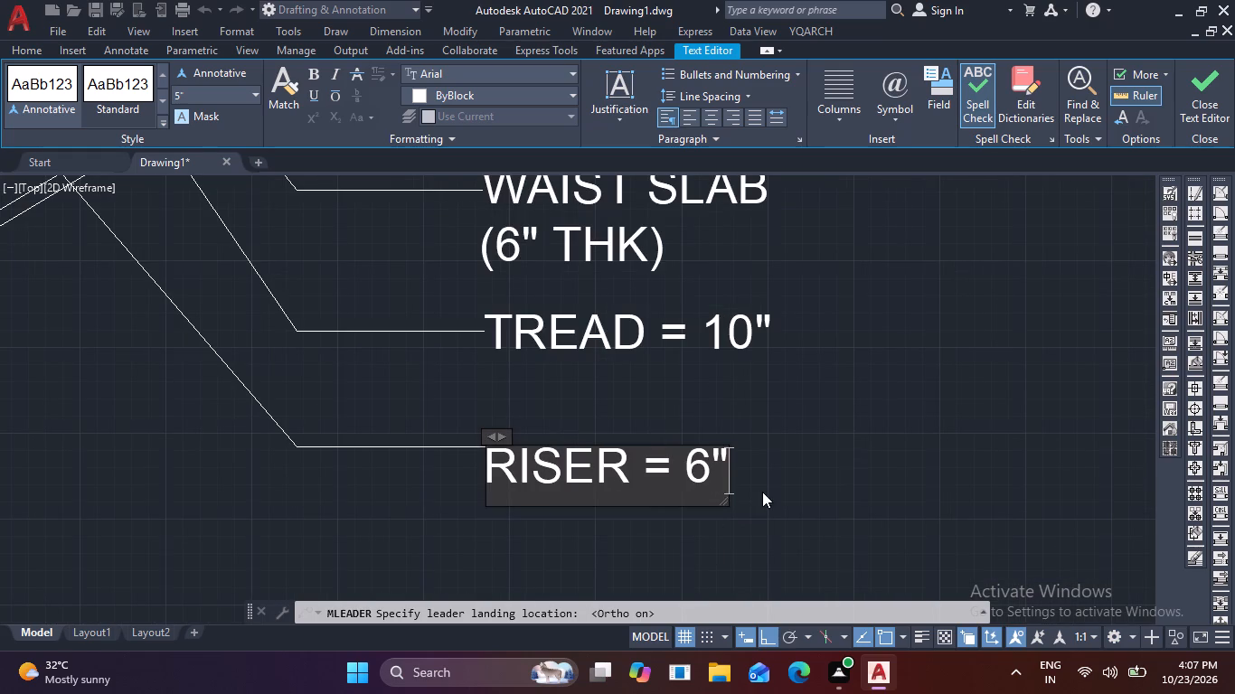
left_click(797, 465)
Draw a rectangular frame enclosing both the L-shaped stair detail and the annotated stair section.
scroll(797, 465, "down", 3)
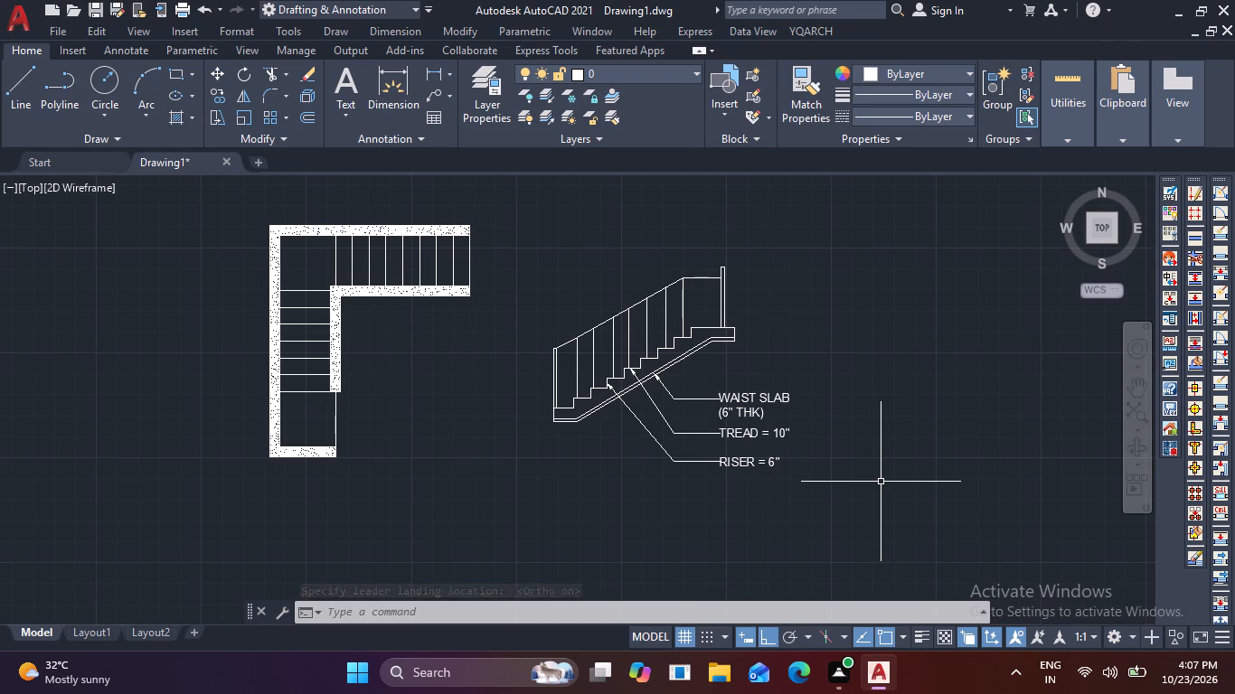
type("REC")
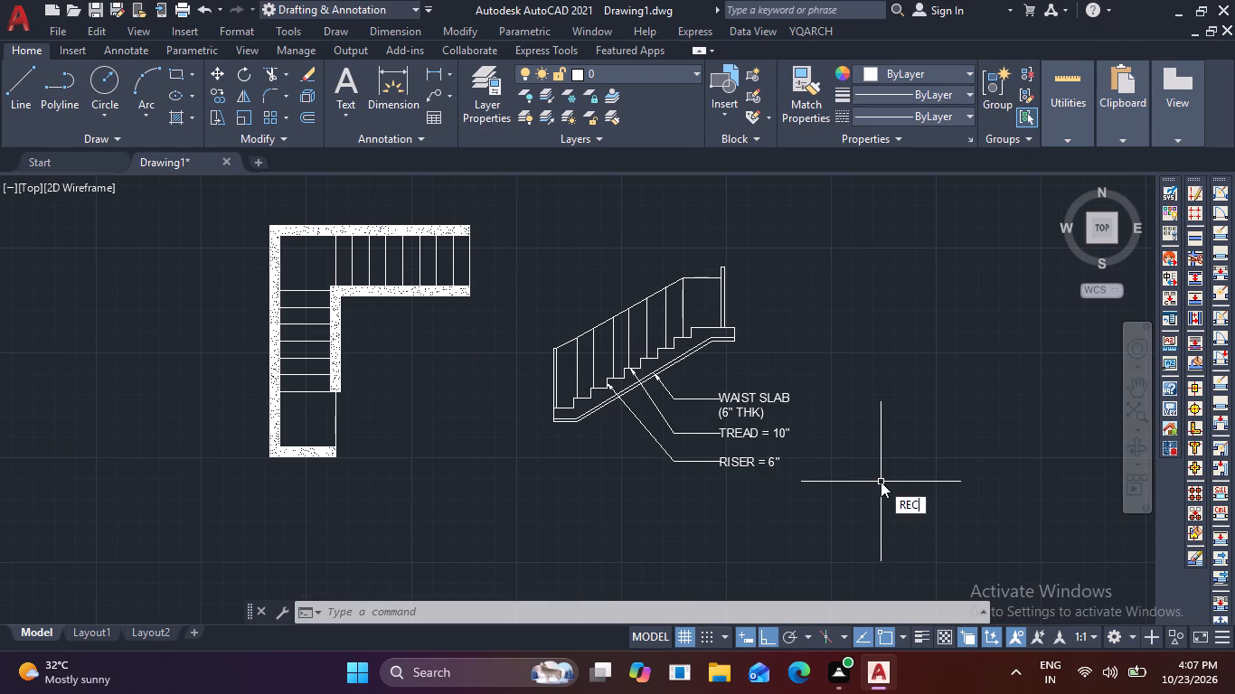
key("space")
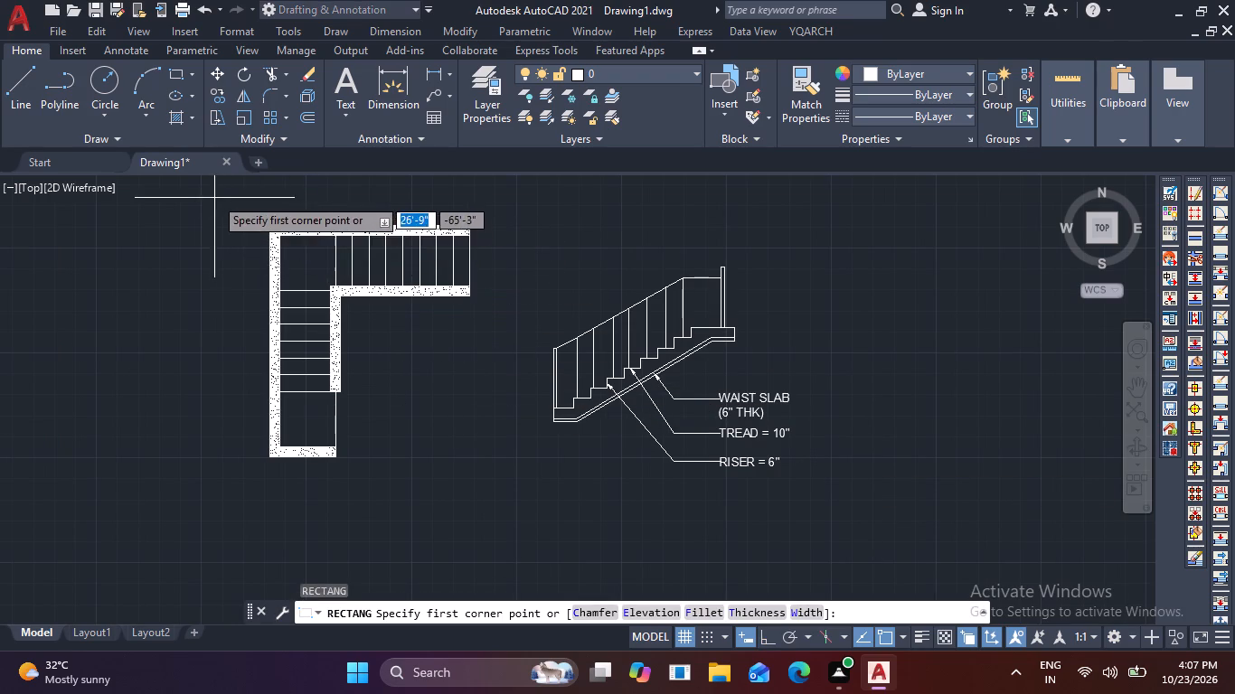
left_click(211, 195)
left_click(806, 509)
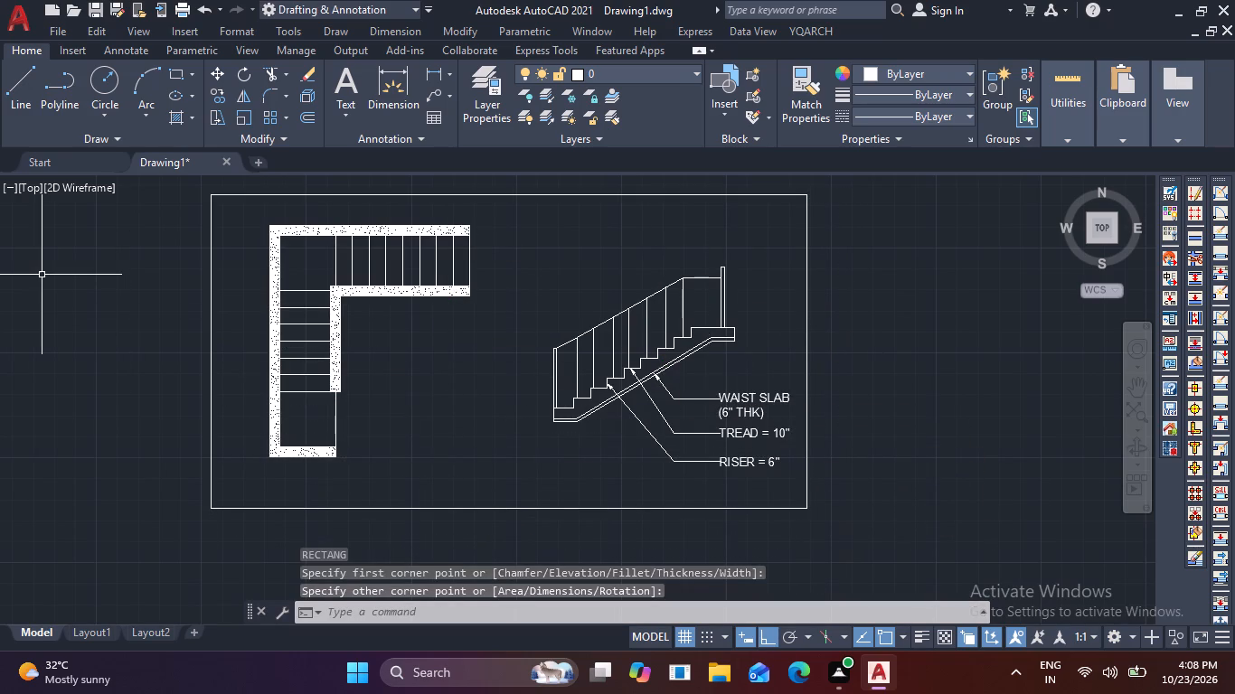
Copy the framed stair drawings so the frame's upper-left corner meets the lower-left corner of the ground floor plan's frame.
scroll(221, 305, "down", 2)
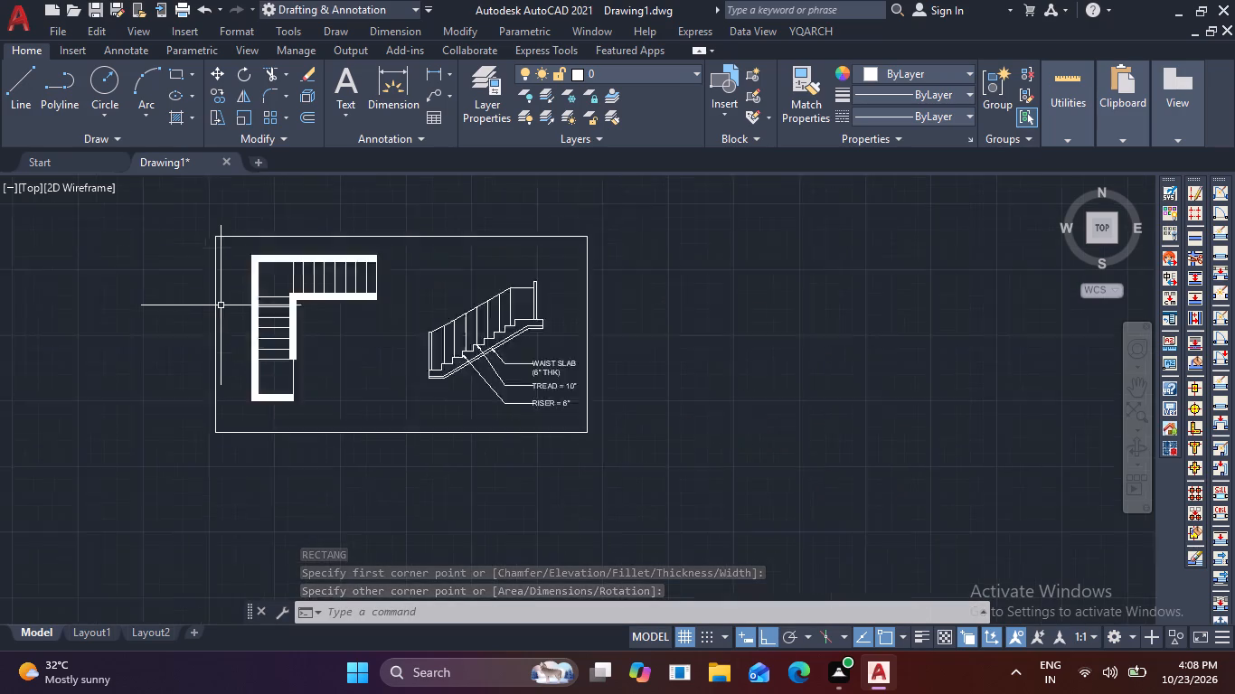
left_click(188, 242)
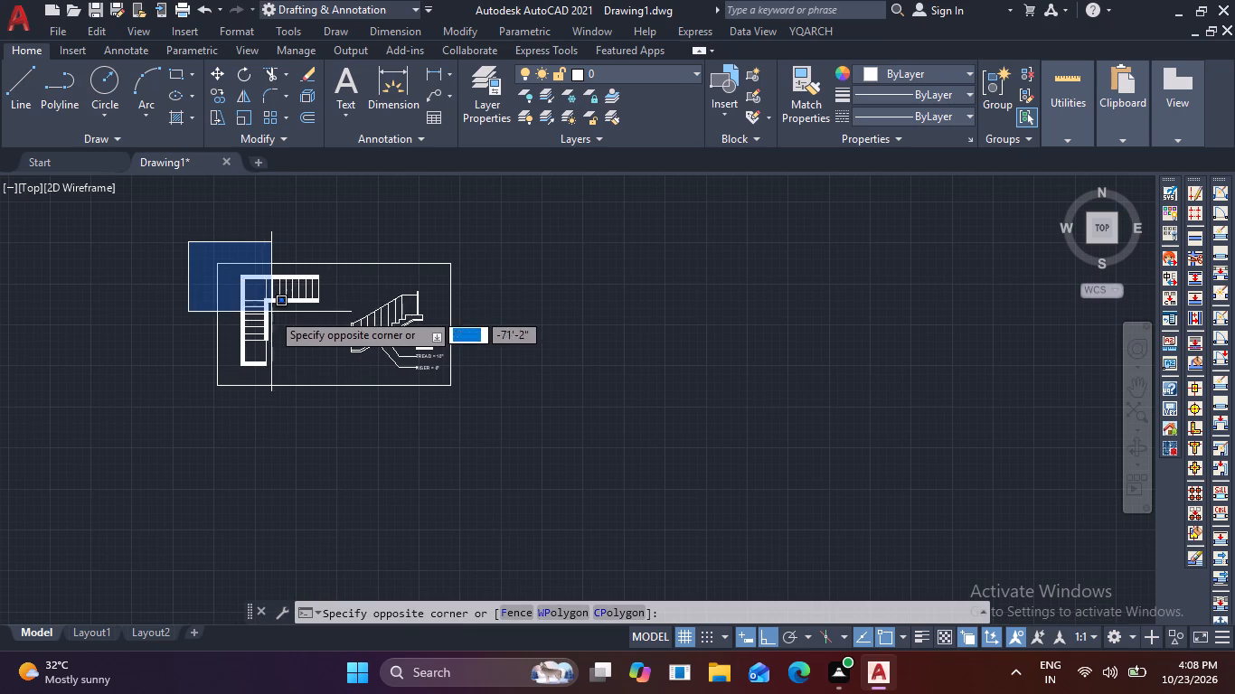
left_click(473, 405)
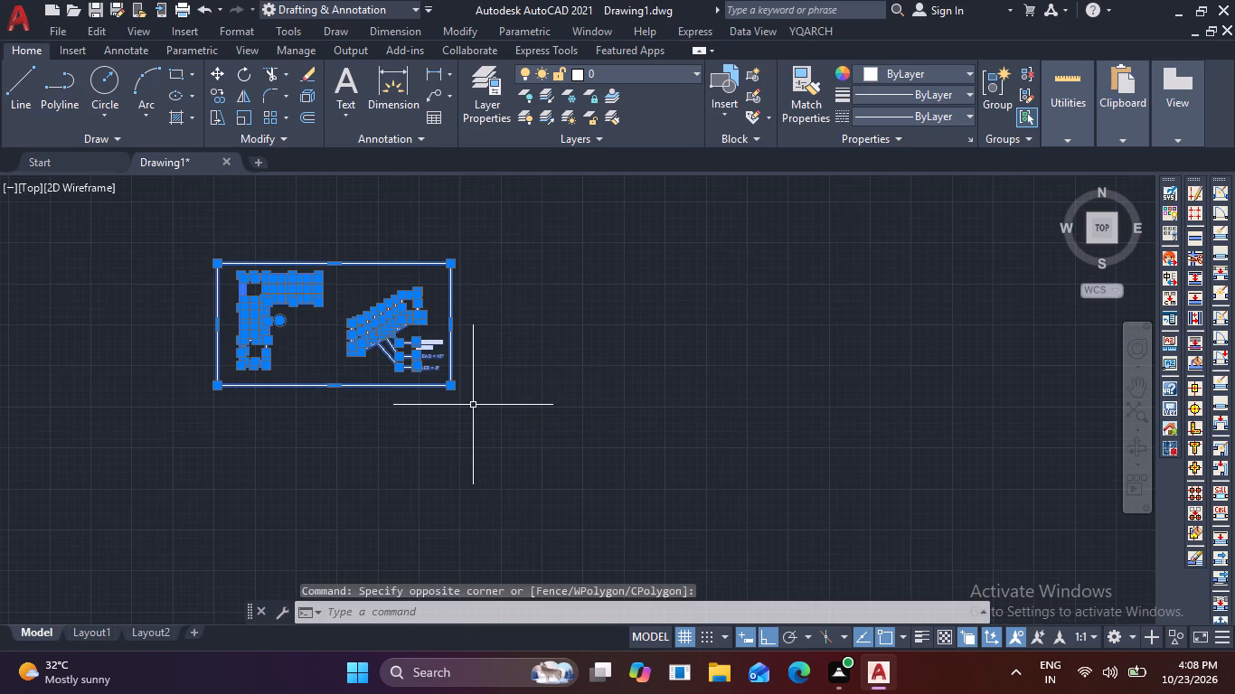
type("CO")
key("space")
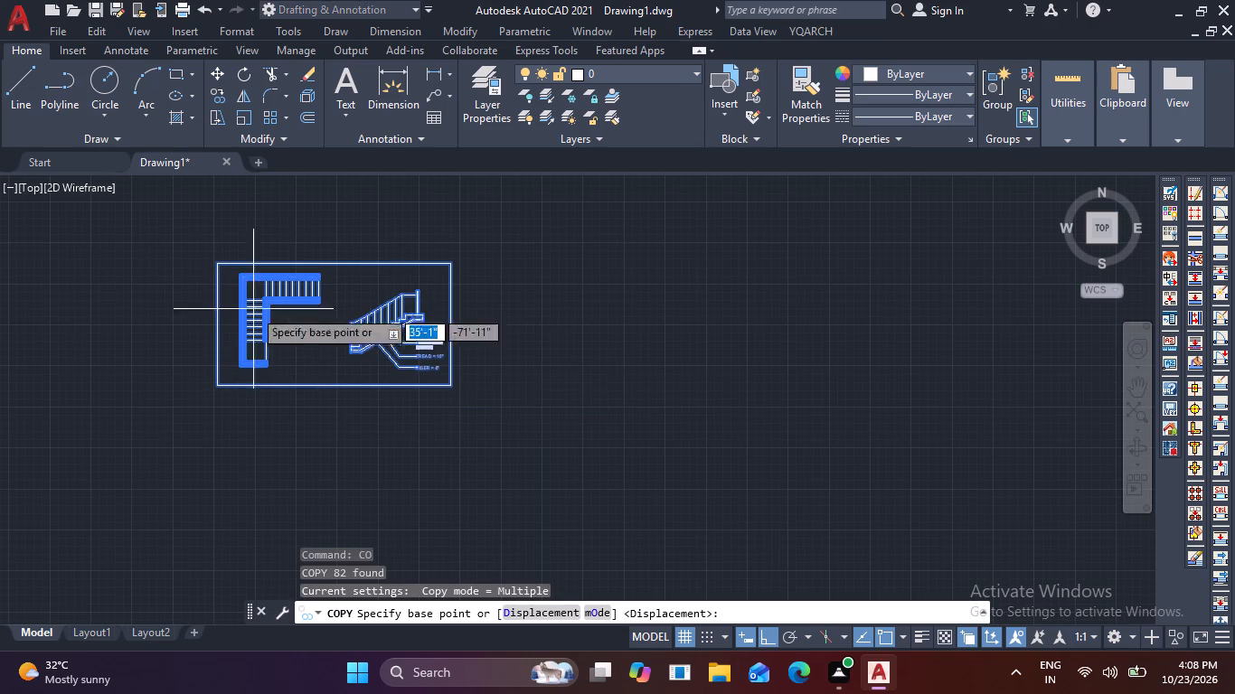
left_click(217, 269)
scroll(204, 230, "down", 2)
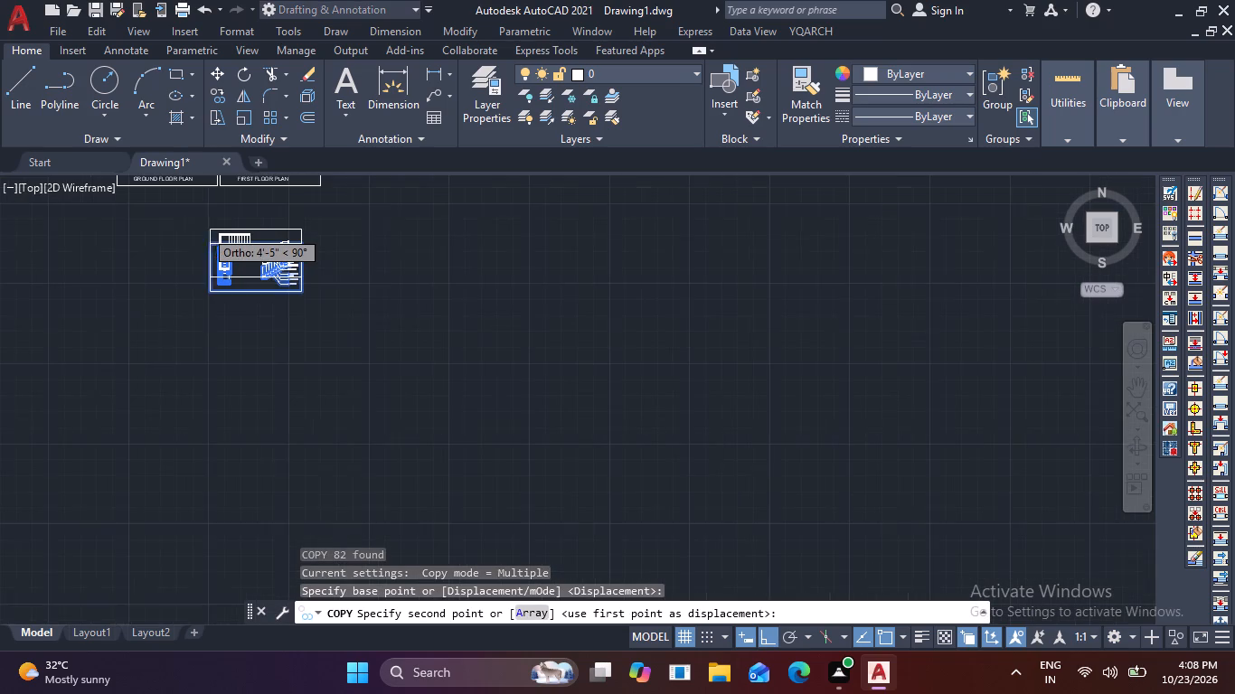
key("F8")
middle_click_drag(204, 233, 205, 362)
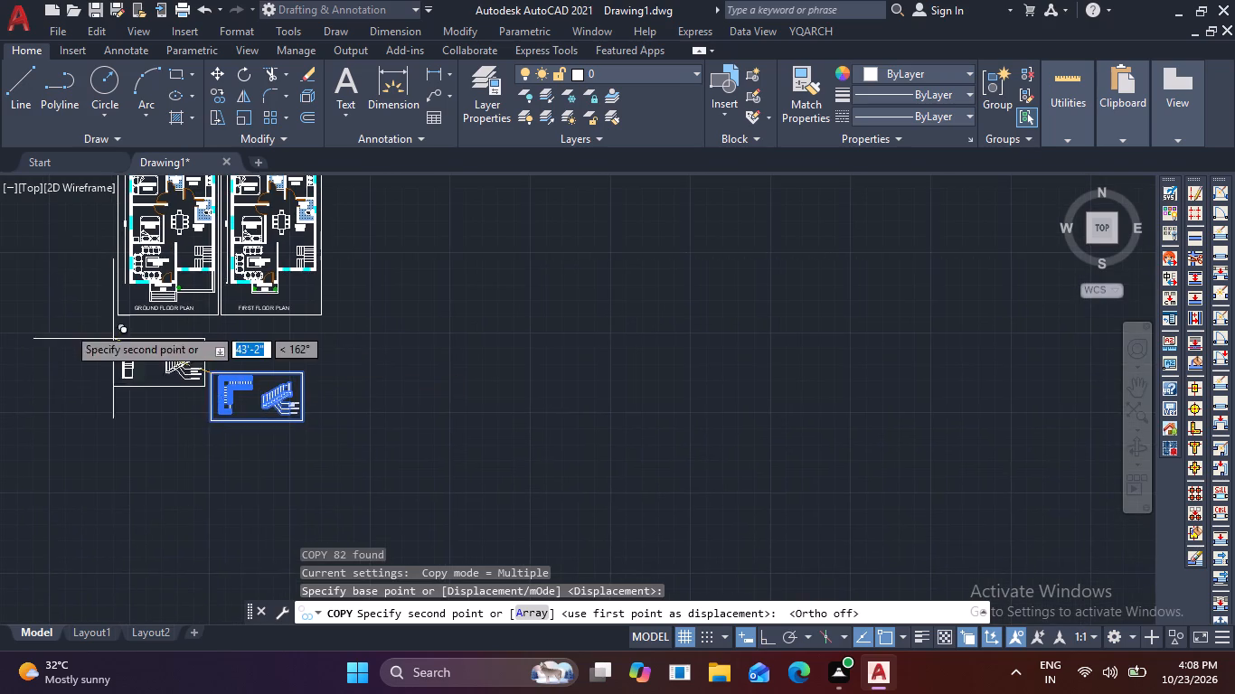
scroll(61, 322, "up", 2)
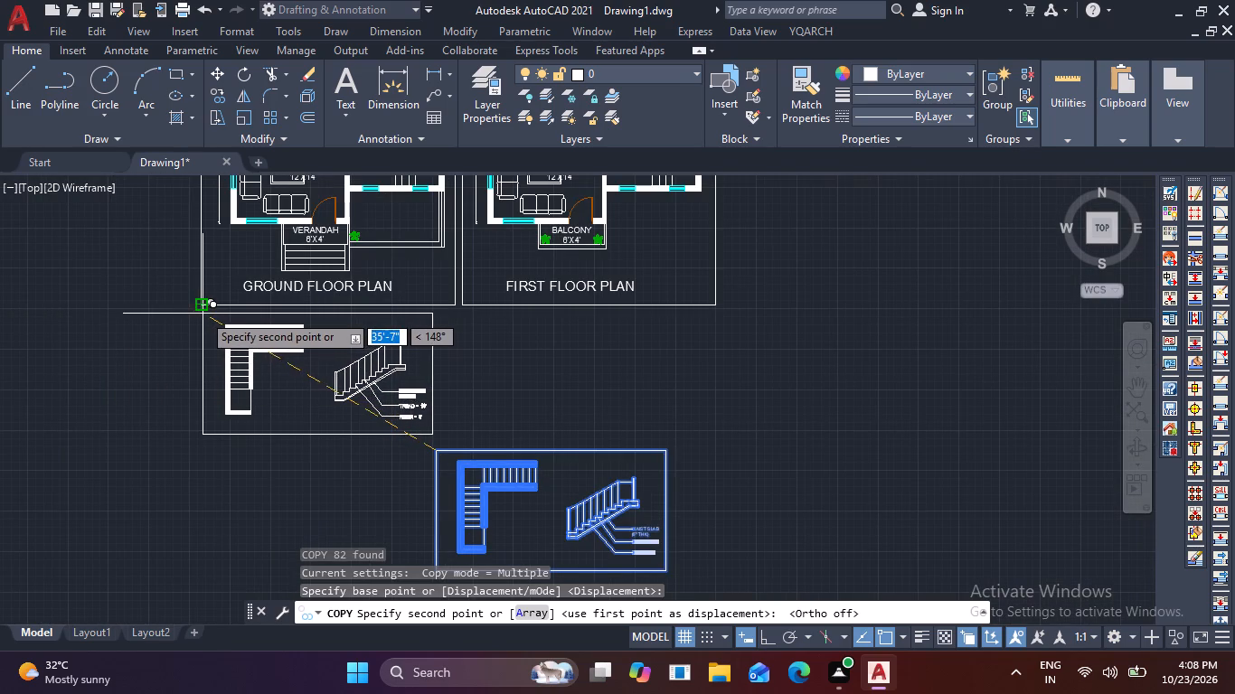
left_click(201, 305)
key("Escape")
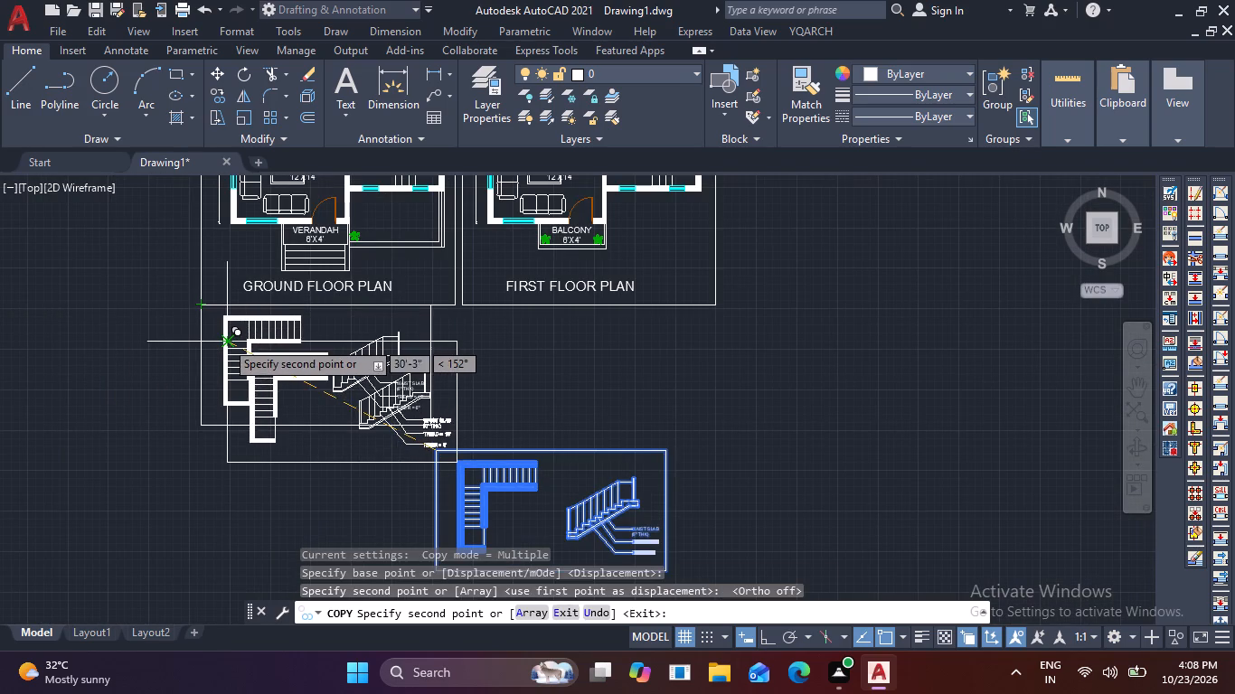
Delete the original framed stair drawings, keeping the copy under the ground floor plan.
left_click(416, 445)
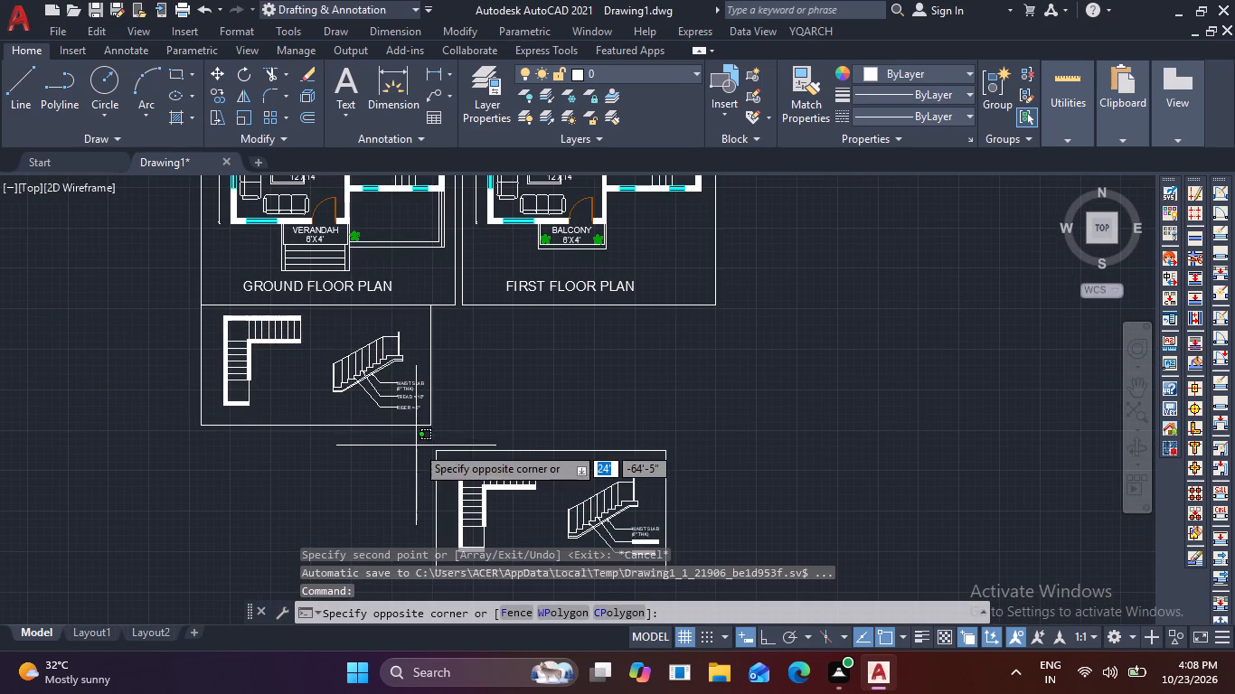
middle_click_drag(539, 492, 344, 310)
left_click(500, 402)
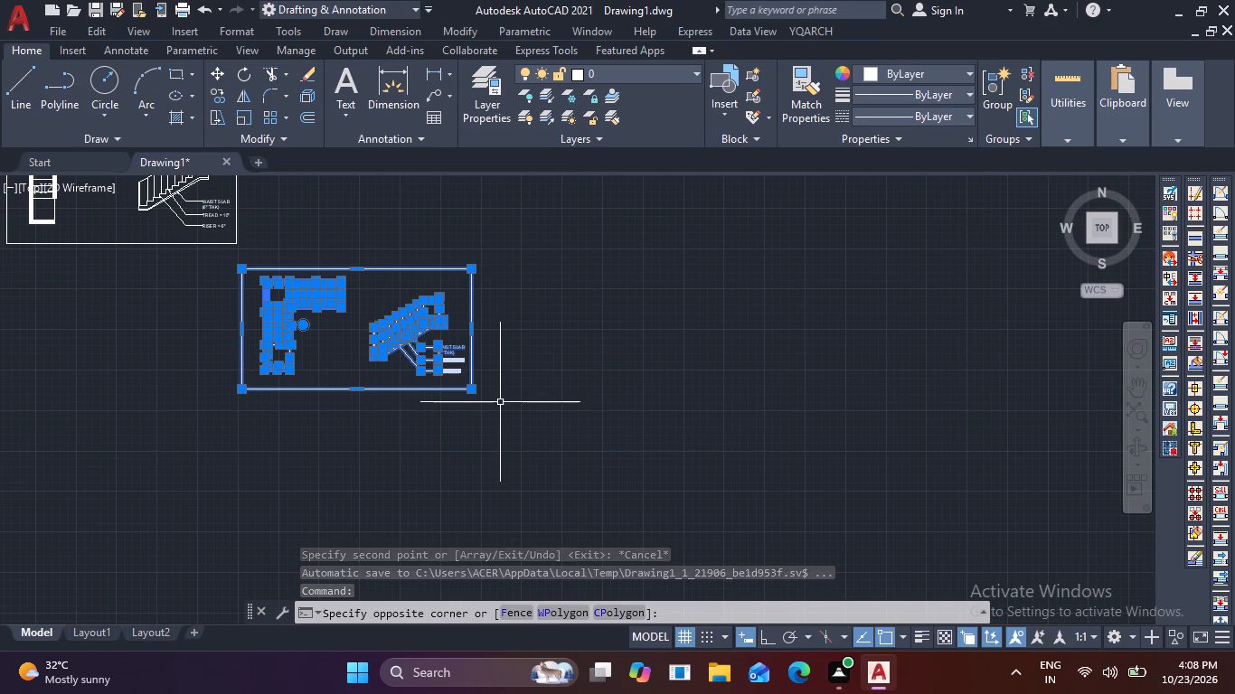
key("Delete")
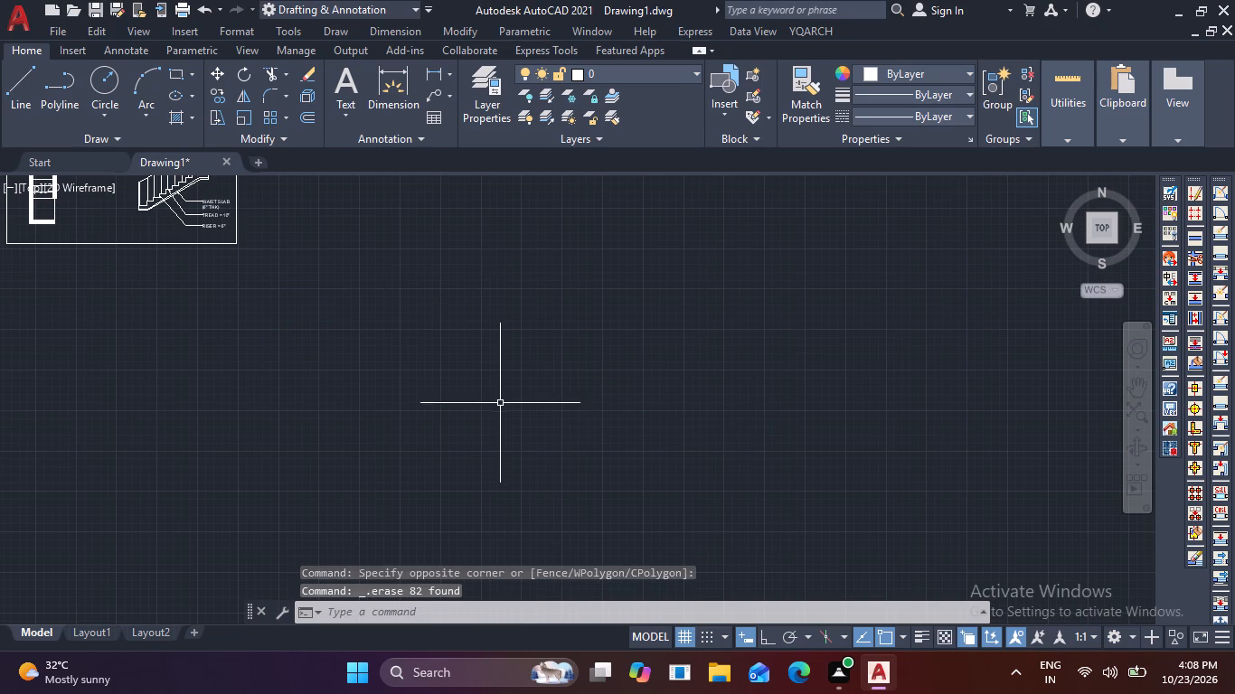
Move the framed stair drawings straight down about 1'-1" to leave a gap below the ground floor plan's frame.
middle_click_drag(179, 330, 296, 488)
scroll(220, 365, "up", 2)
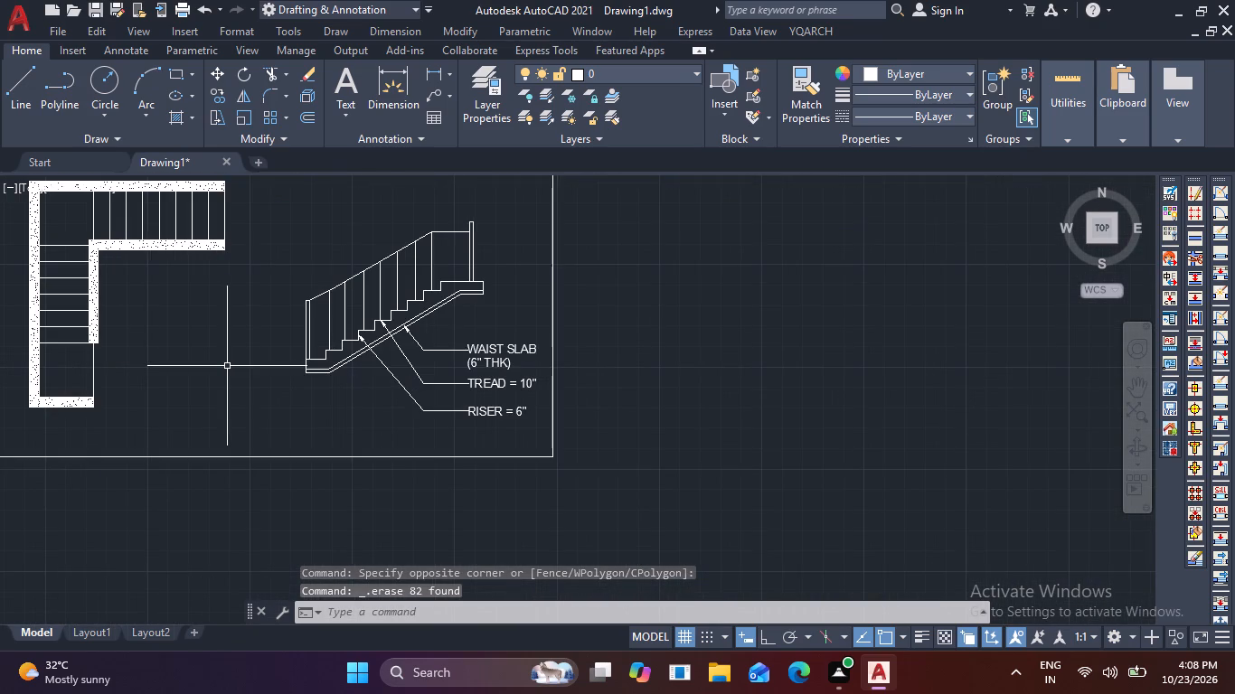
scroll(227, 372, "down", 1)
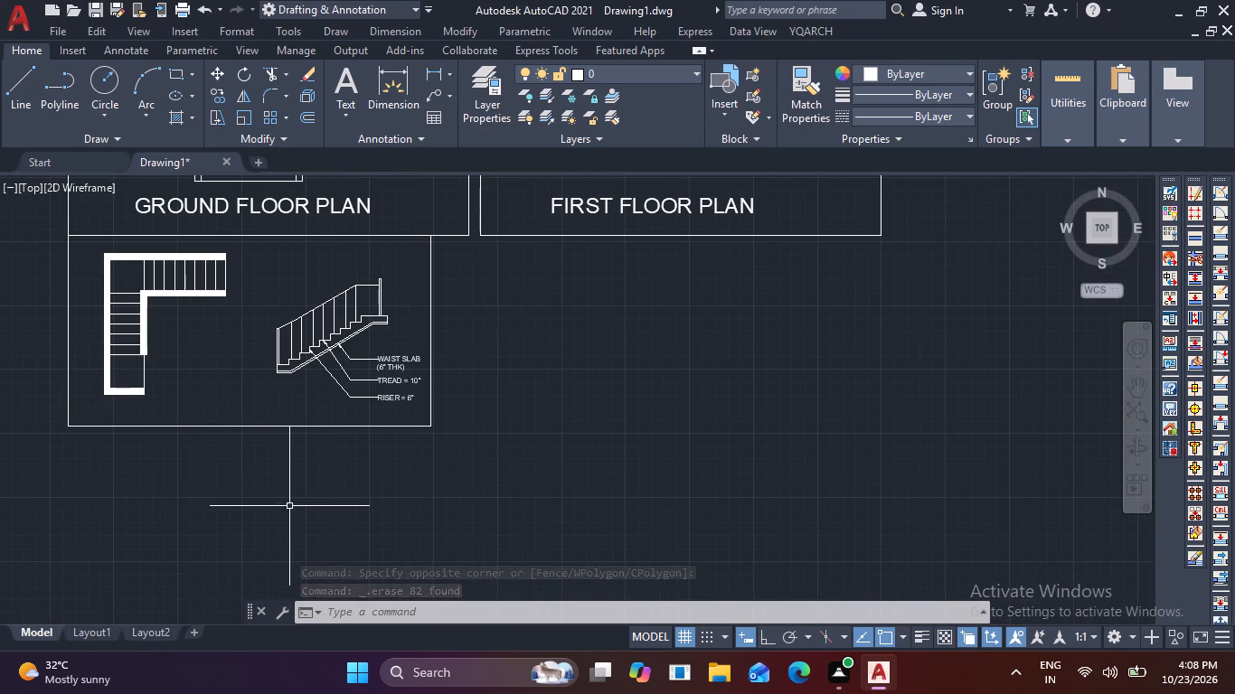
key("Escape")
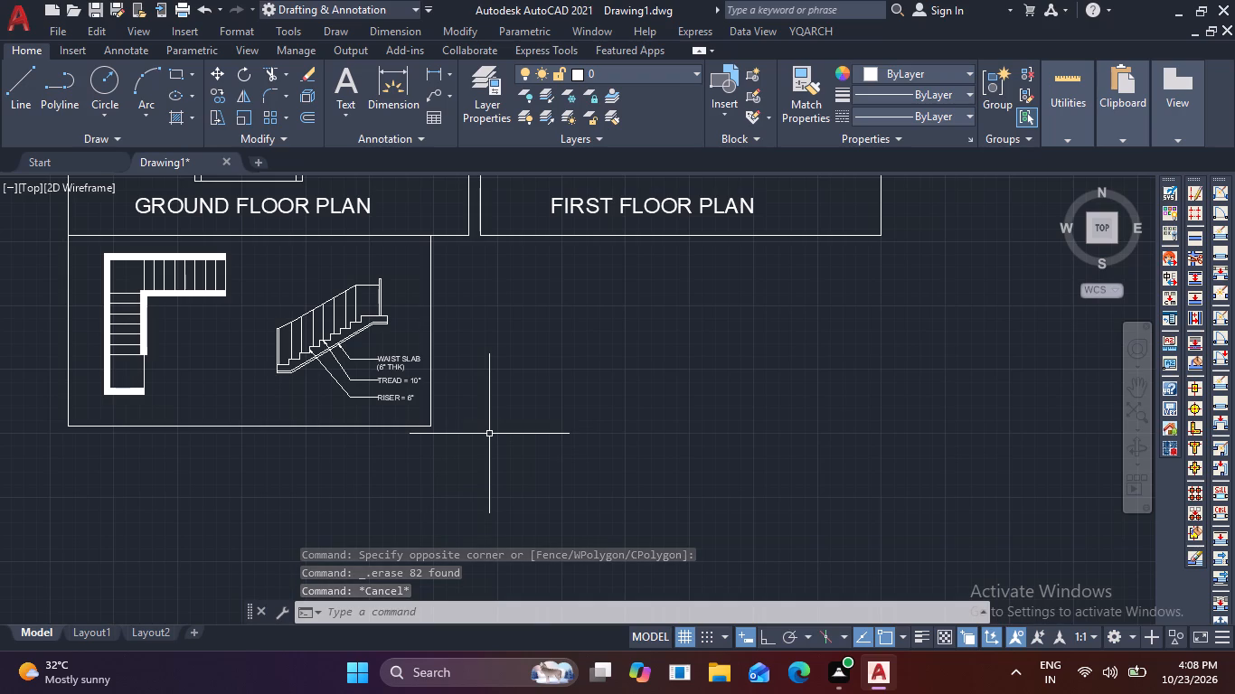
left_click(501, 457)
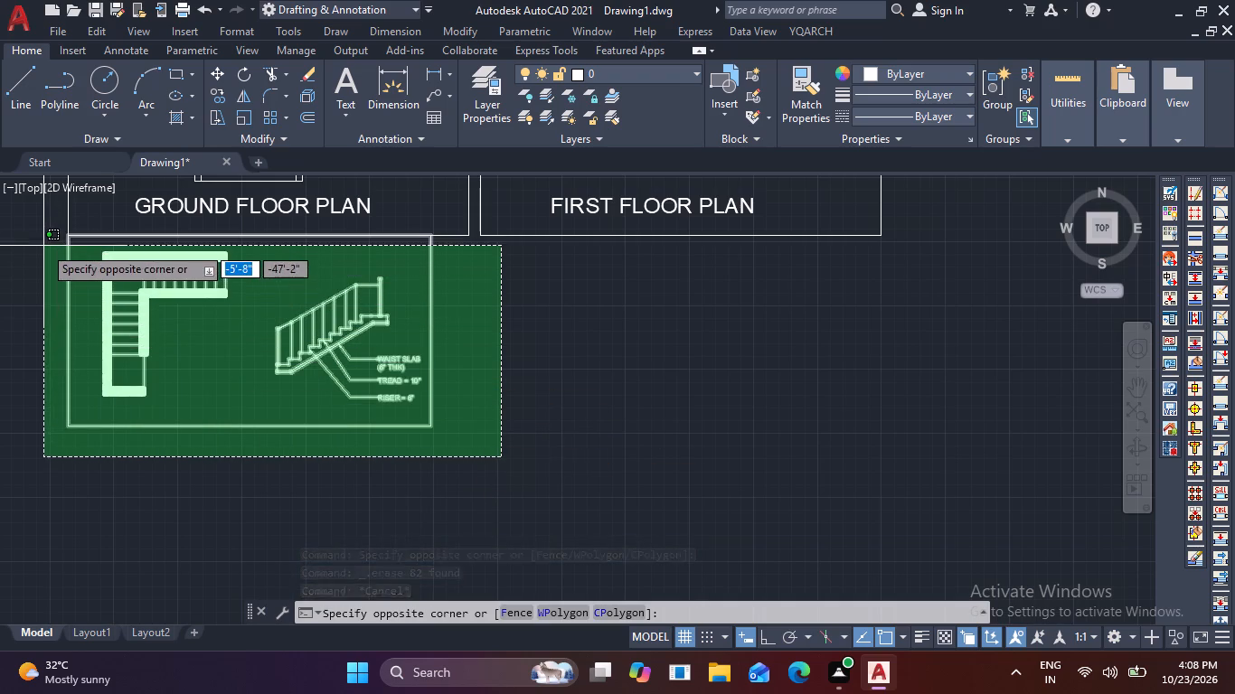
left_click(43, 245)
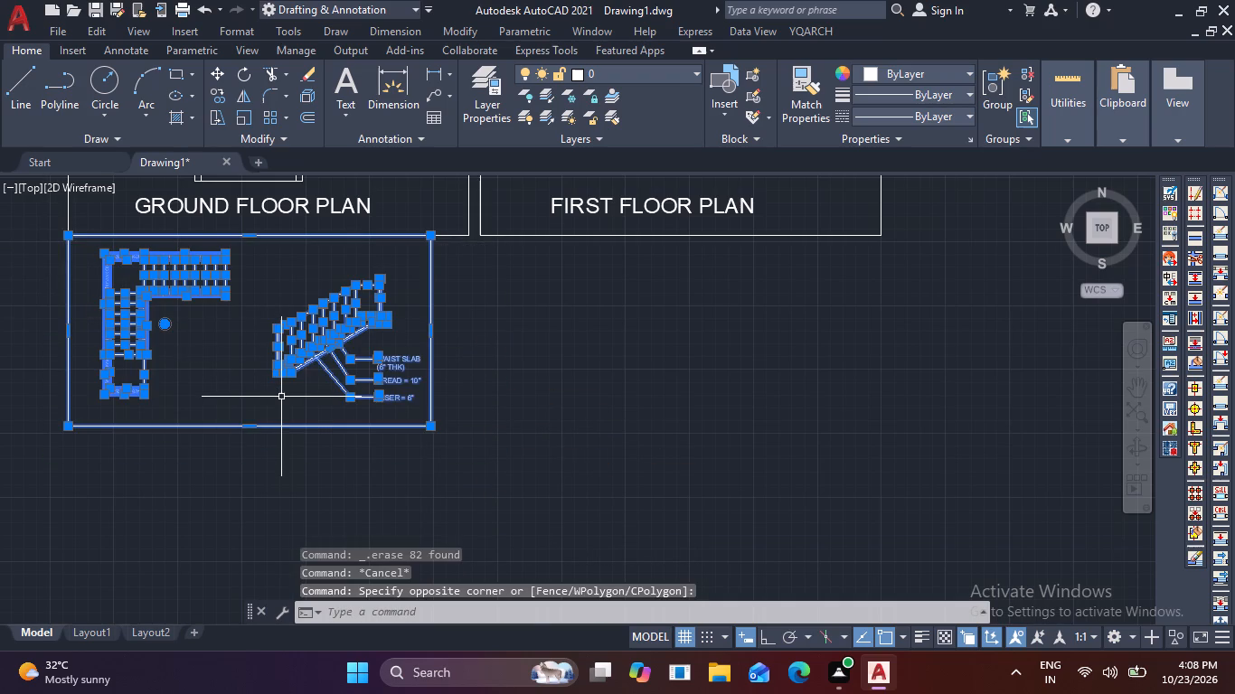
type("M")
key("space")
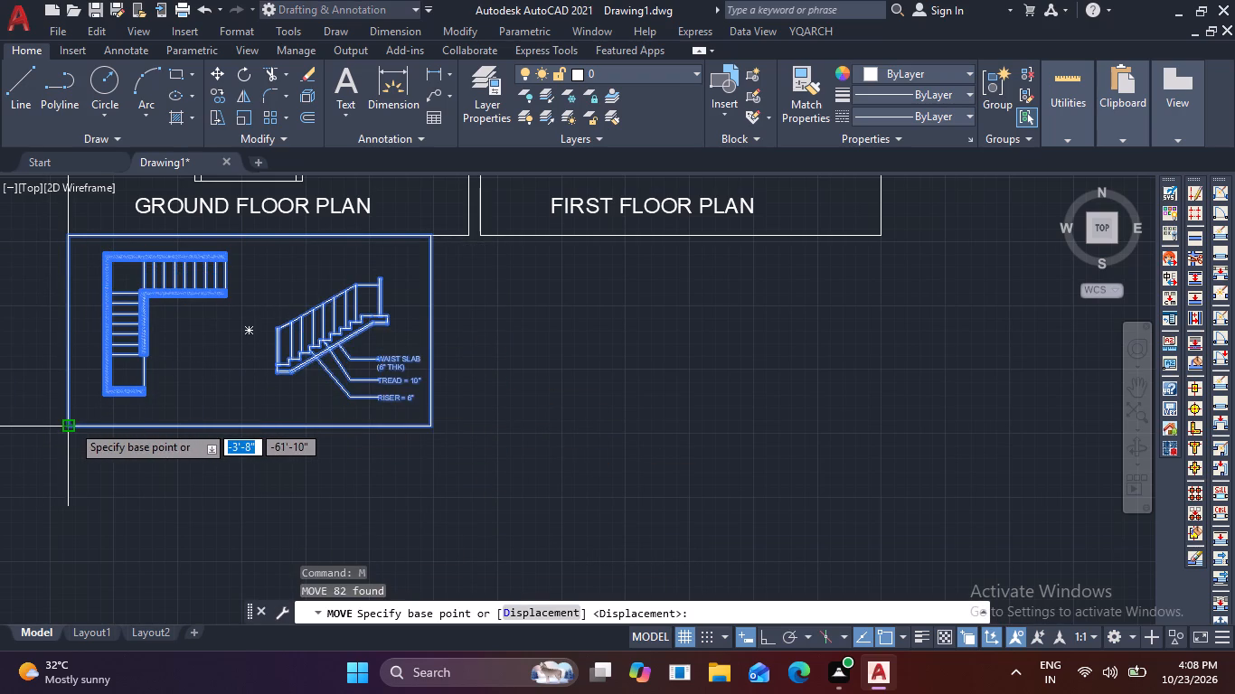
left_click(71, 424)
key("F8")
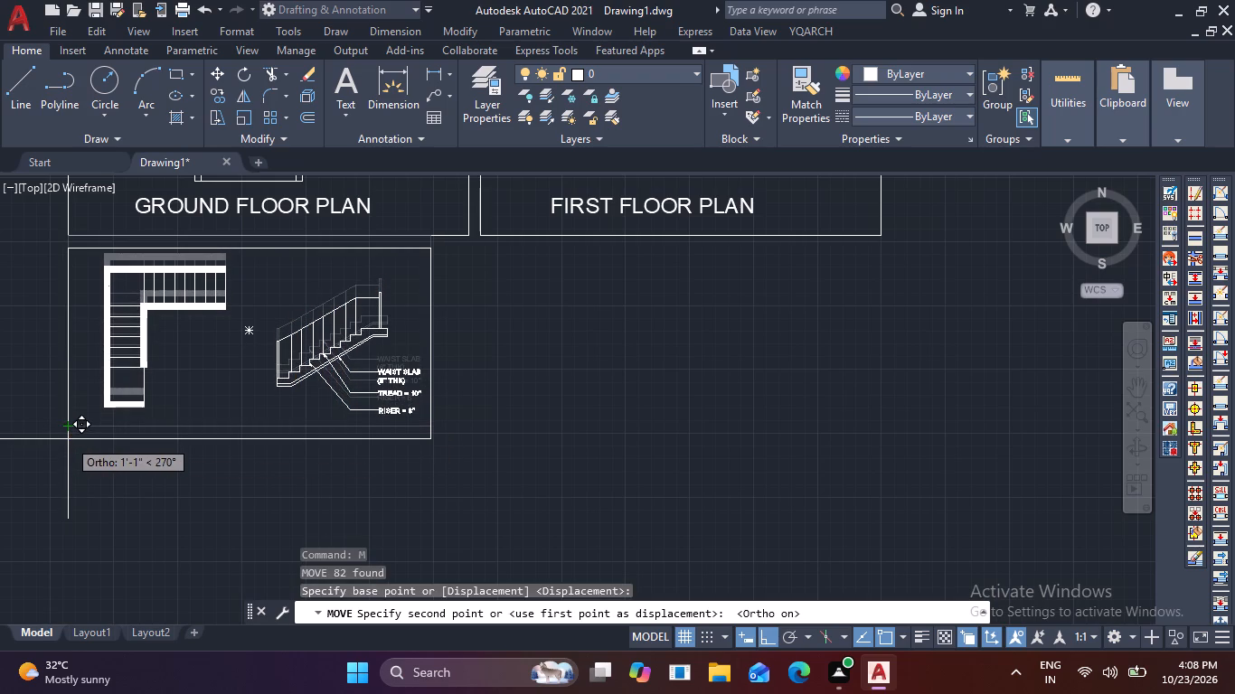
left_click(68, 439)
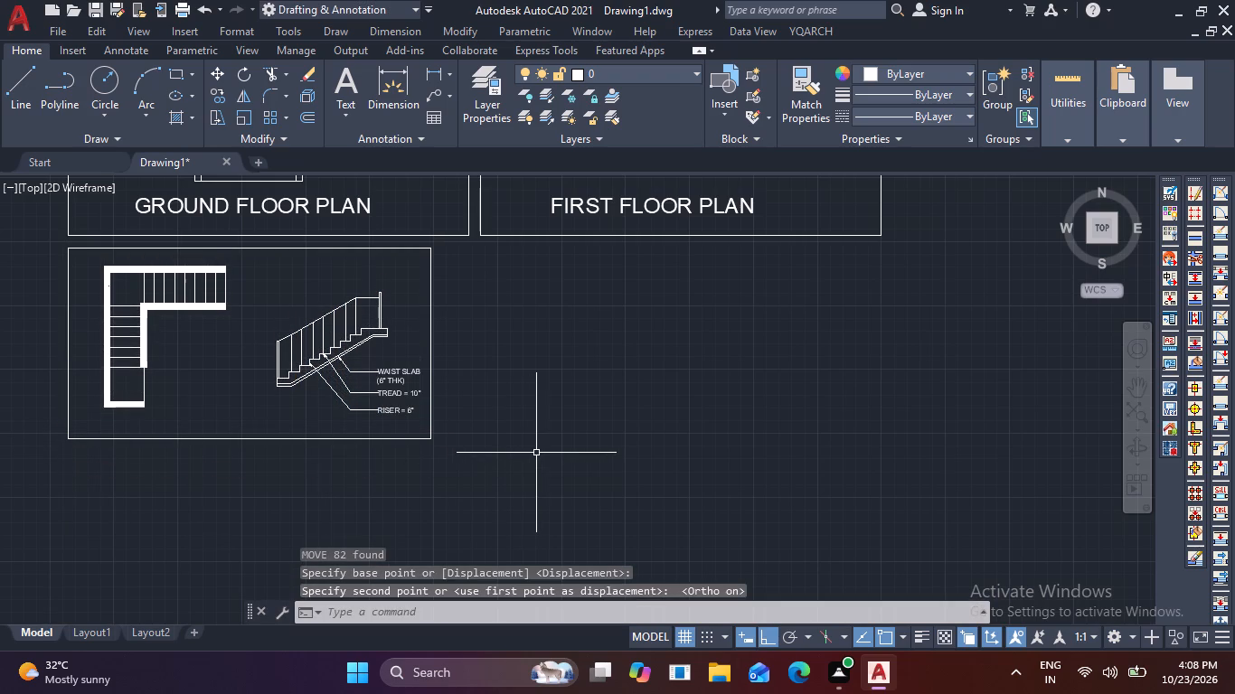
key("Escape")
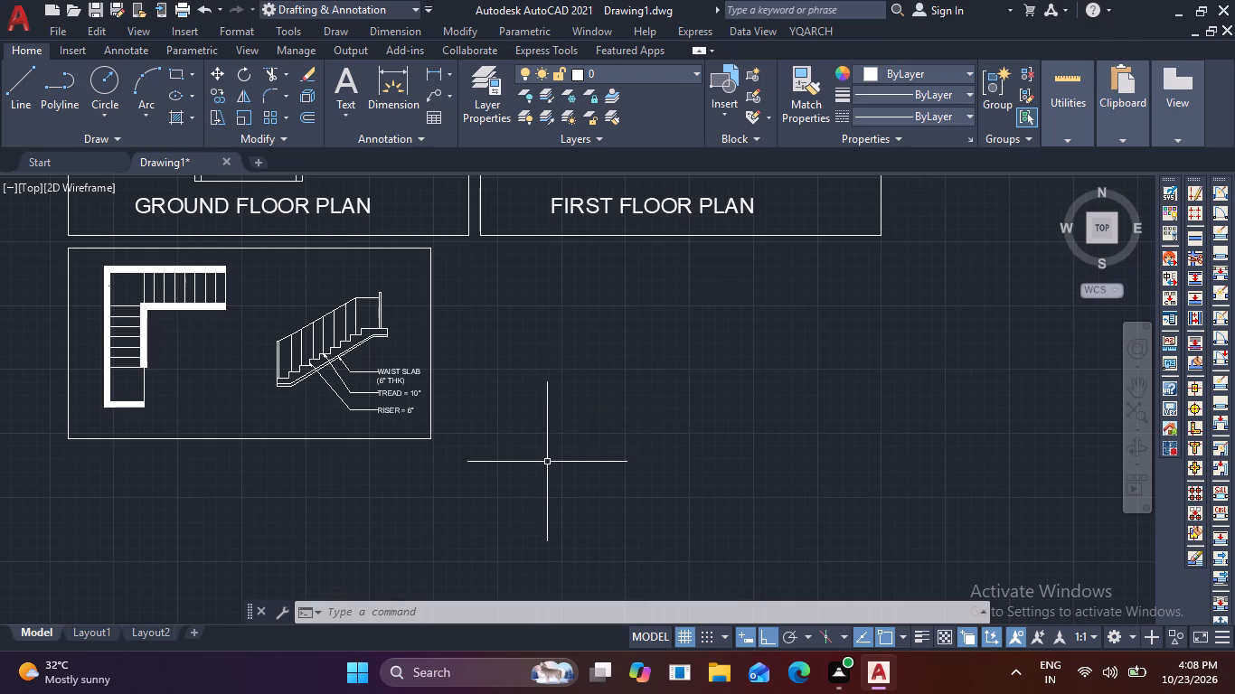
Draw a vertical line about 21'-8" long below the first floor plan, to the right of the stair frame.
type("L")
key("space")
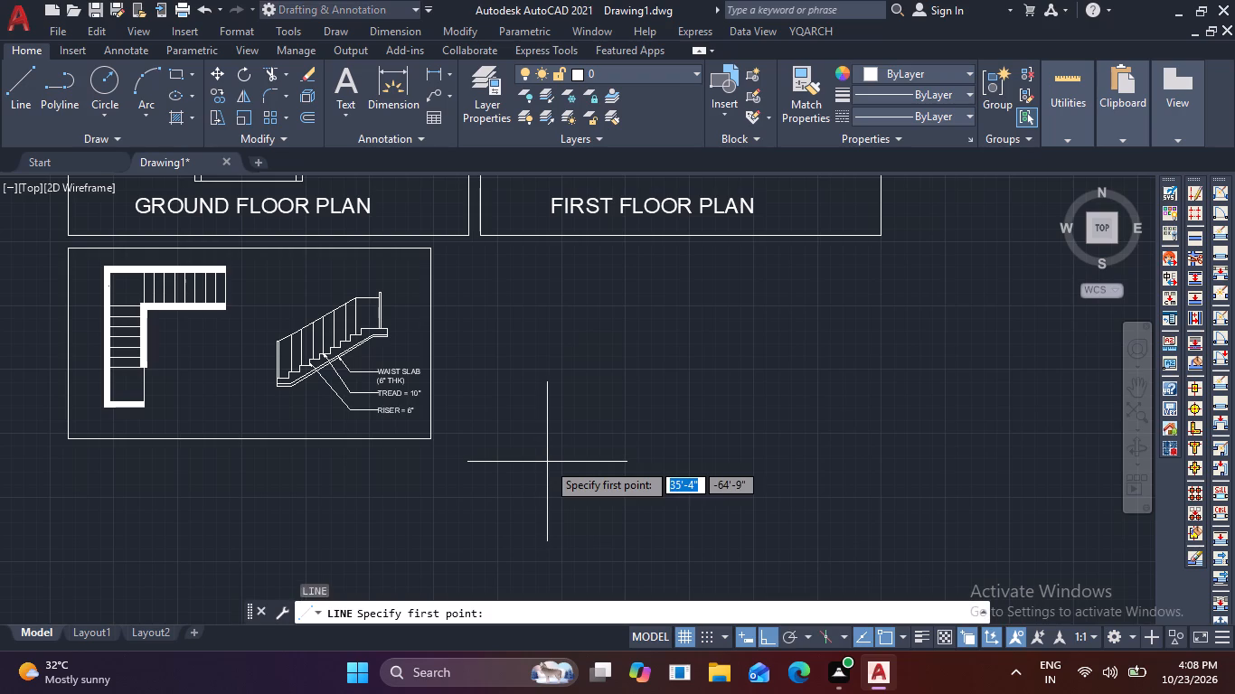
left_click(569, 318)
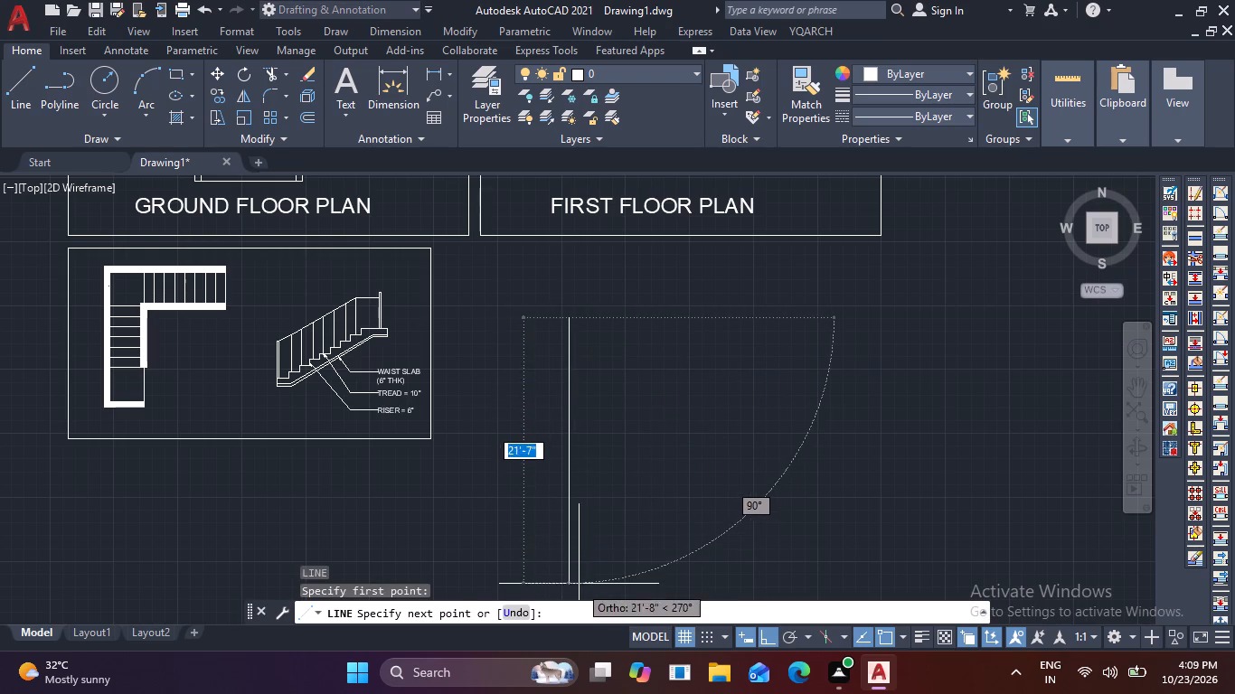
left_click(579, 584)
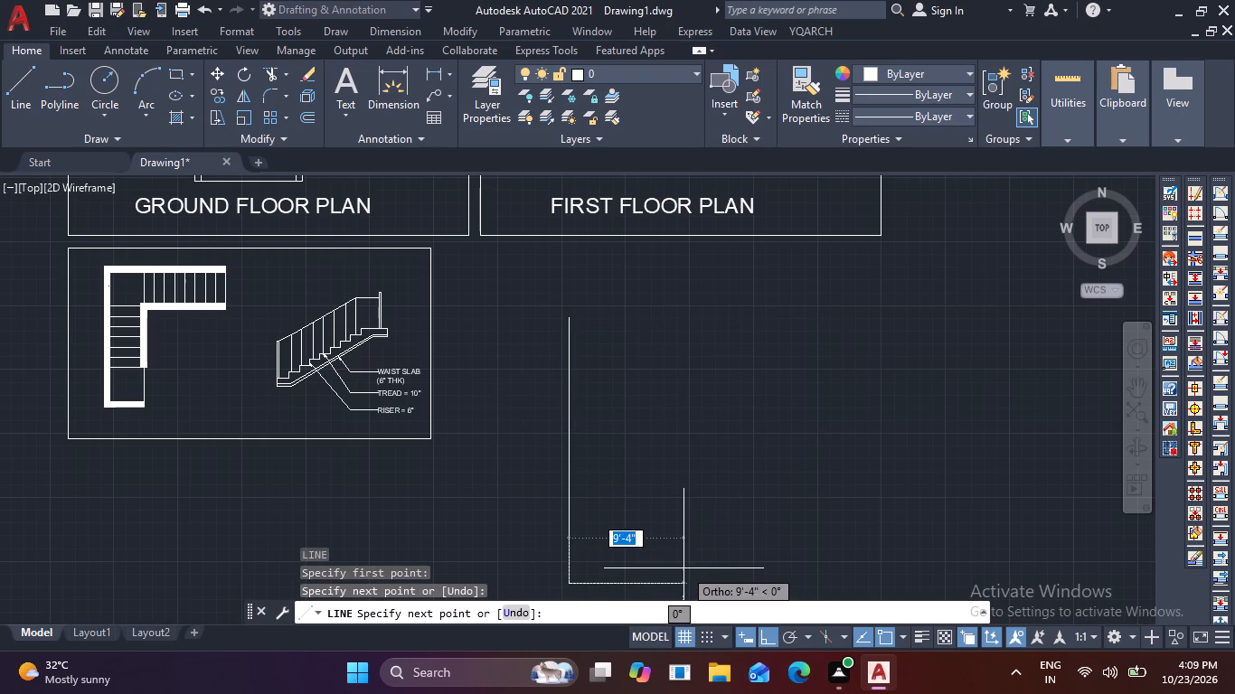
key("Escape")
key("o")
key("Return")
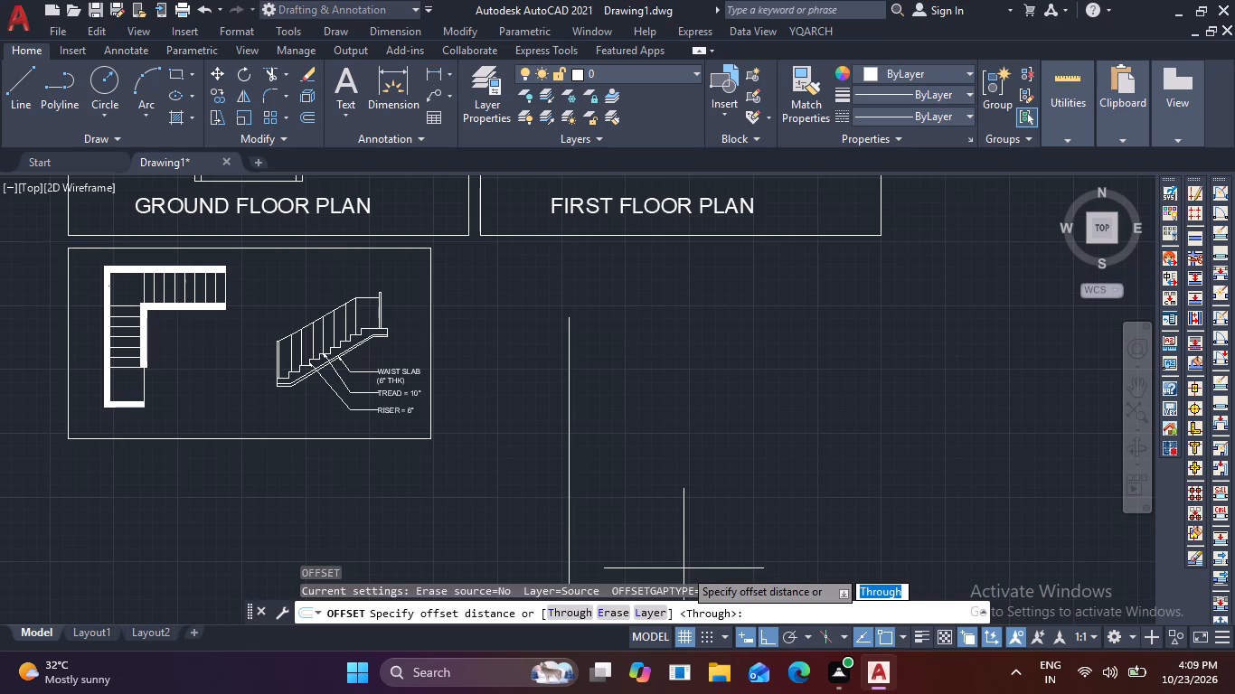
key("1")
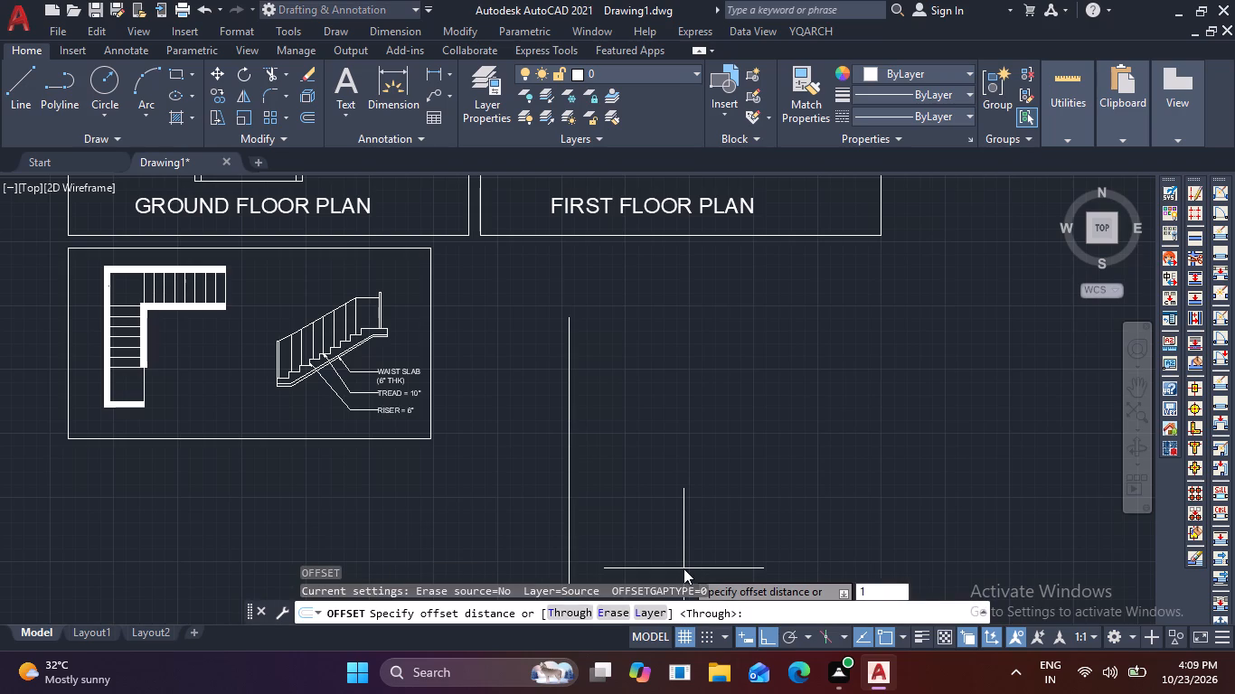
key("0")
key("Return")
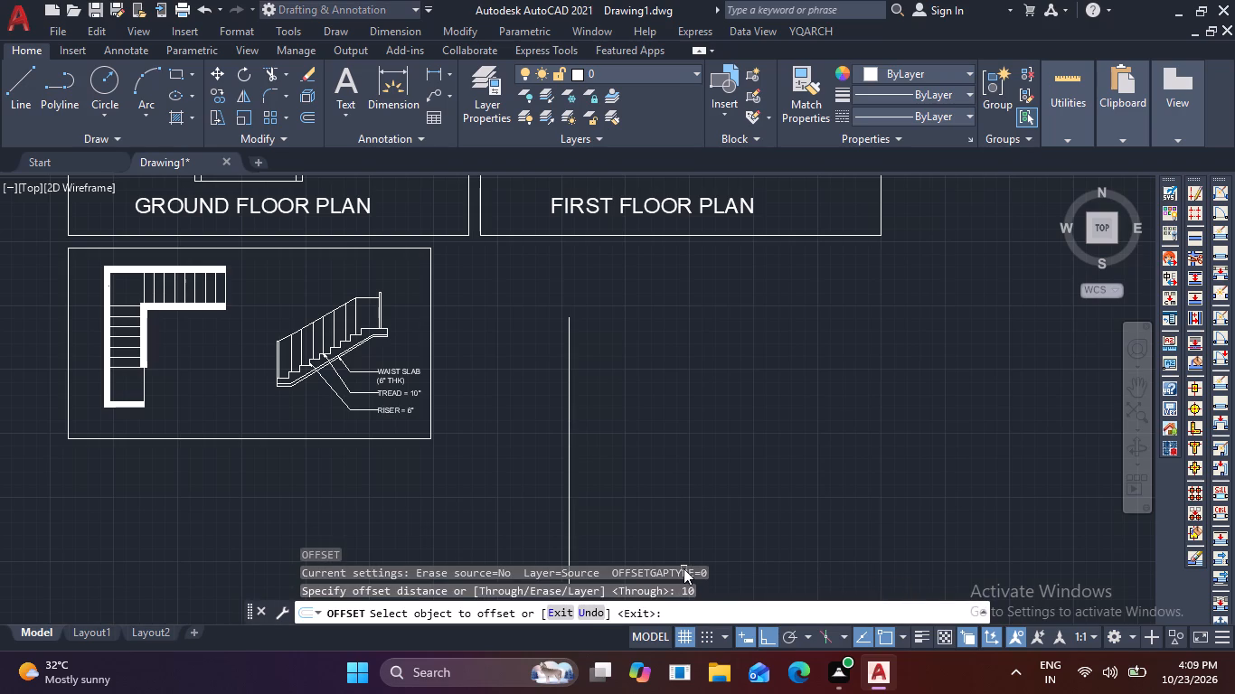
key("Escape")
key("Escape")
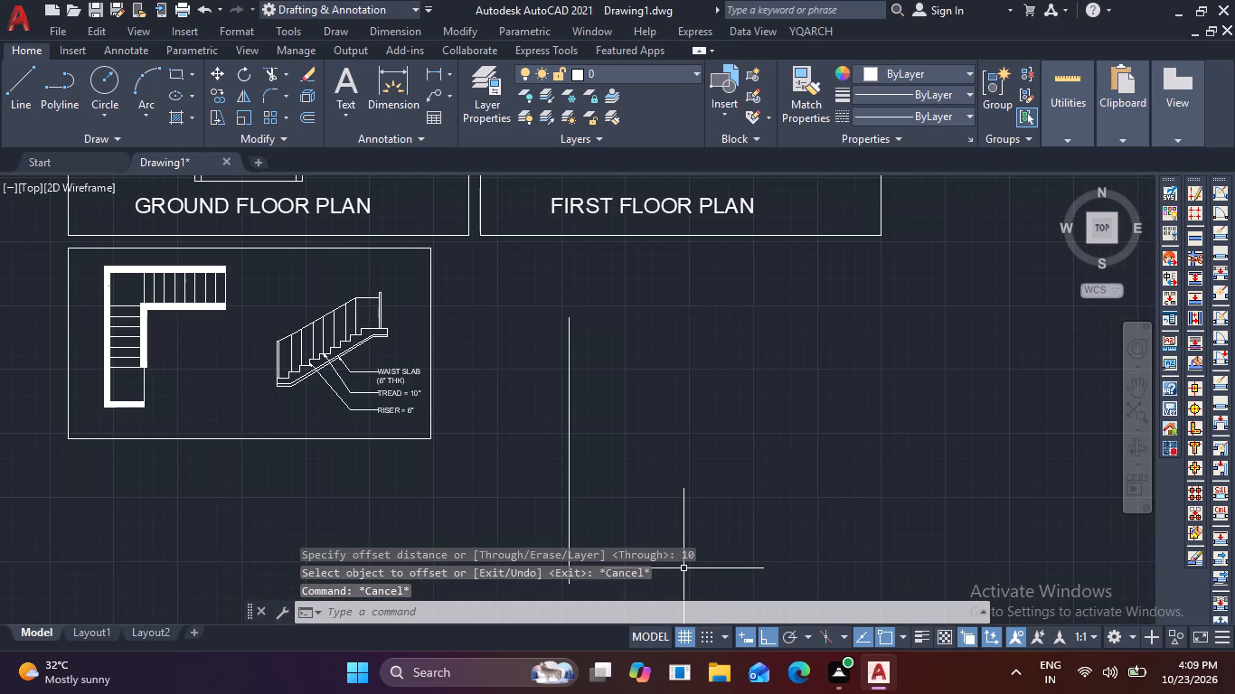
Offset the vertical line below the first floor plan 10' to the right three times in succession, making four evenly spaced lines.
key("o")
key("Return")
type("10'")
key("Return")
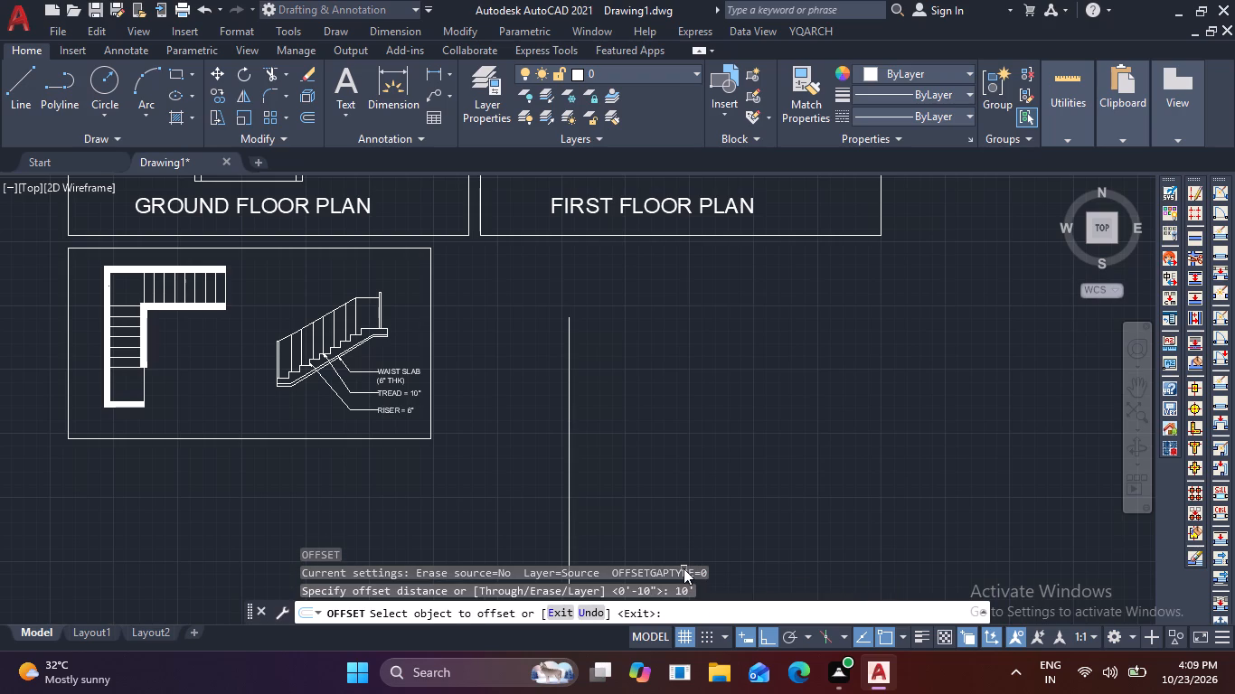
left_click(570, 470)
left_click(702, 427)
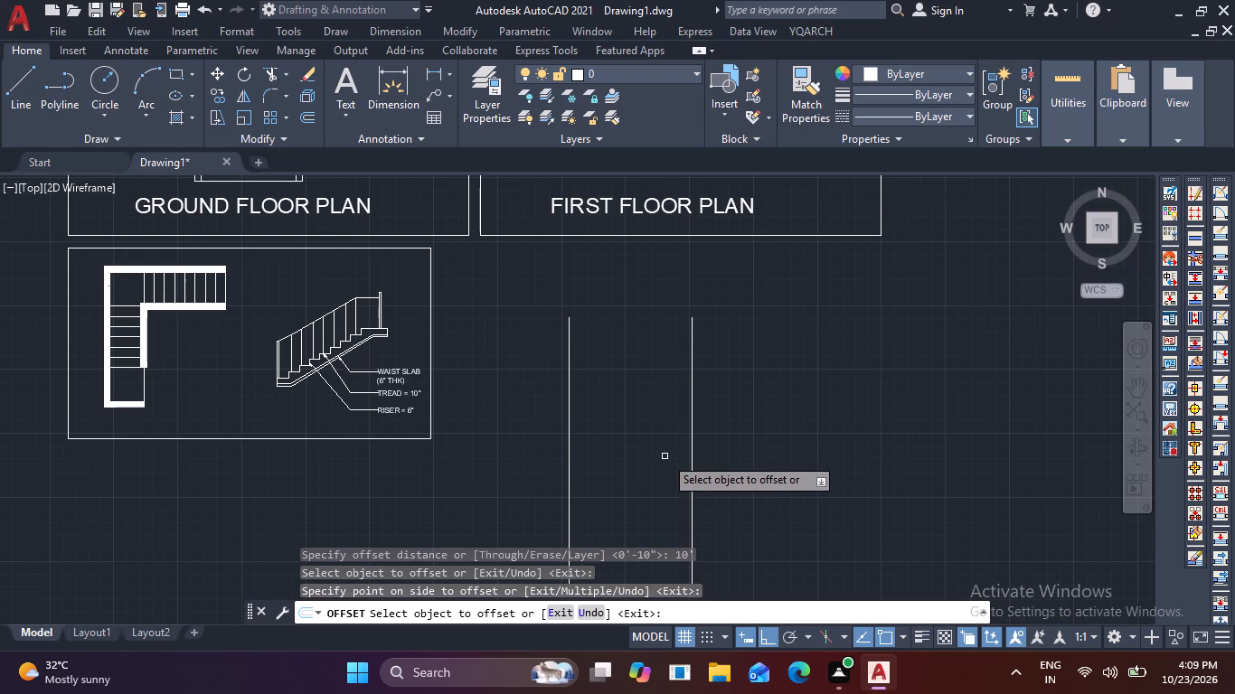
left_click(692, 449)
left_click(724, 422)
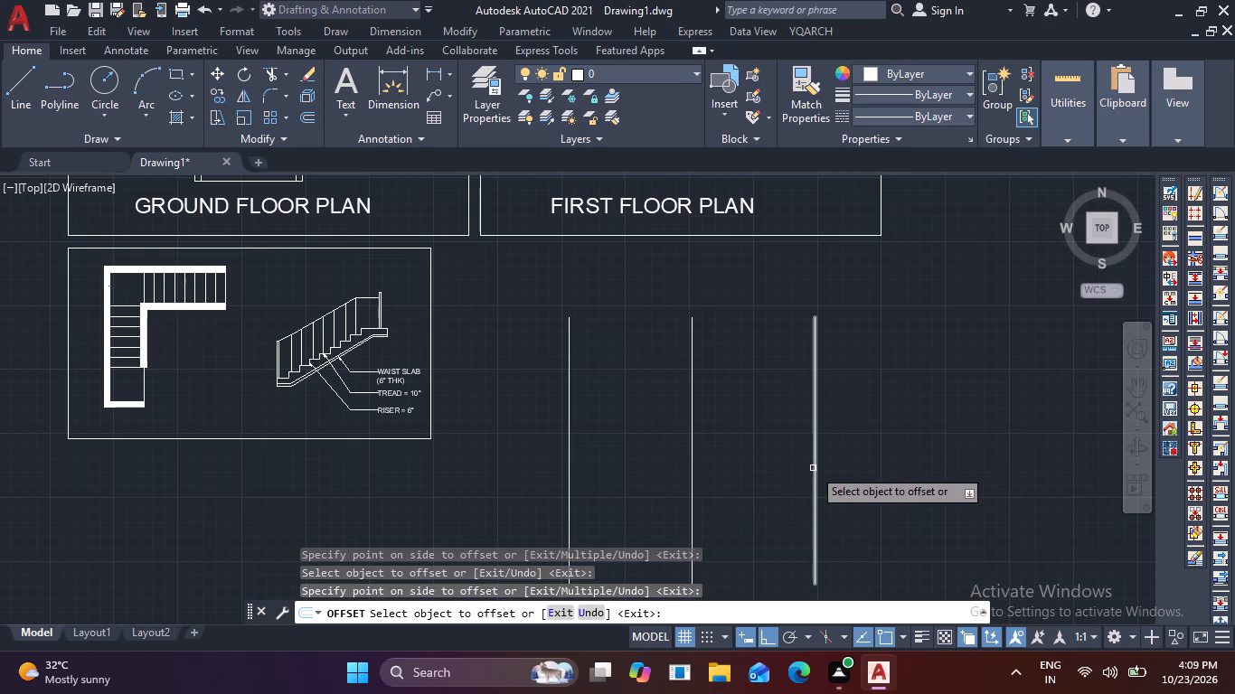
left_click(813, 468)
left_click(927, 434)
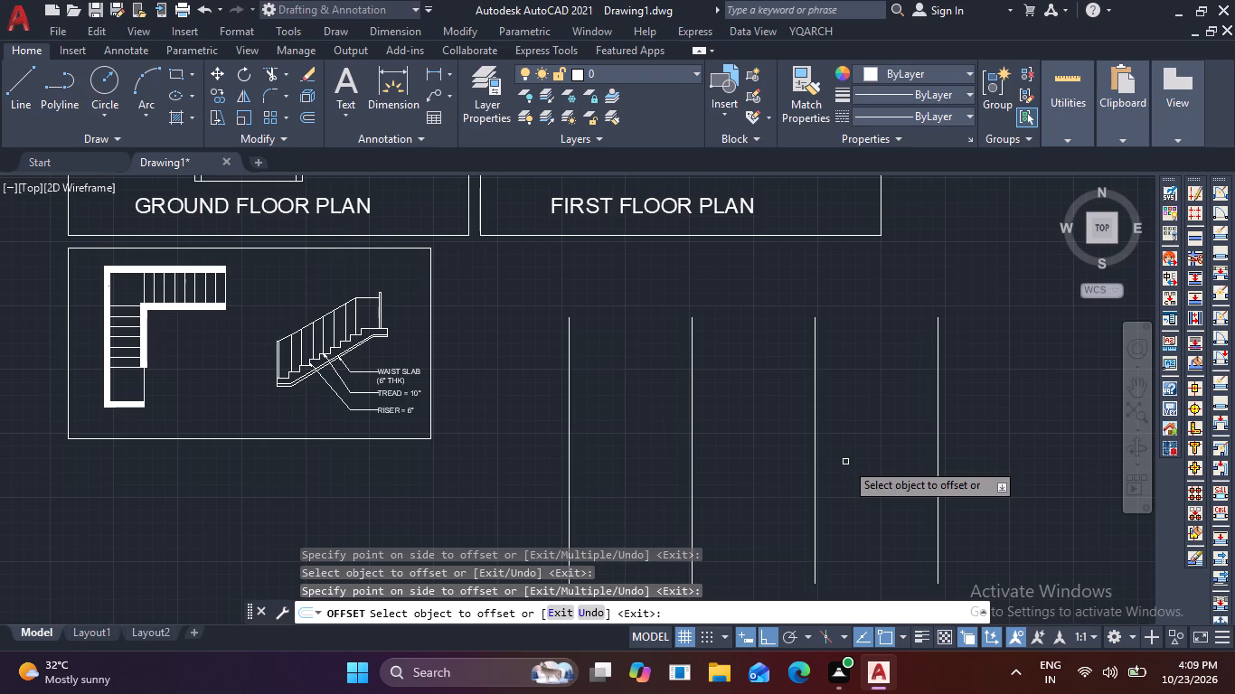
key("Escape")
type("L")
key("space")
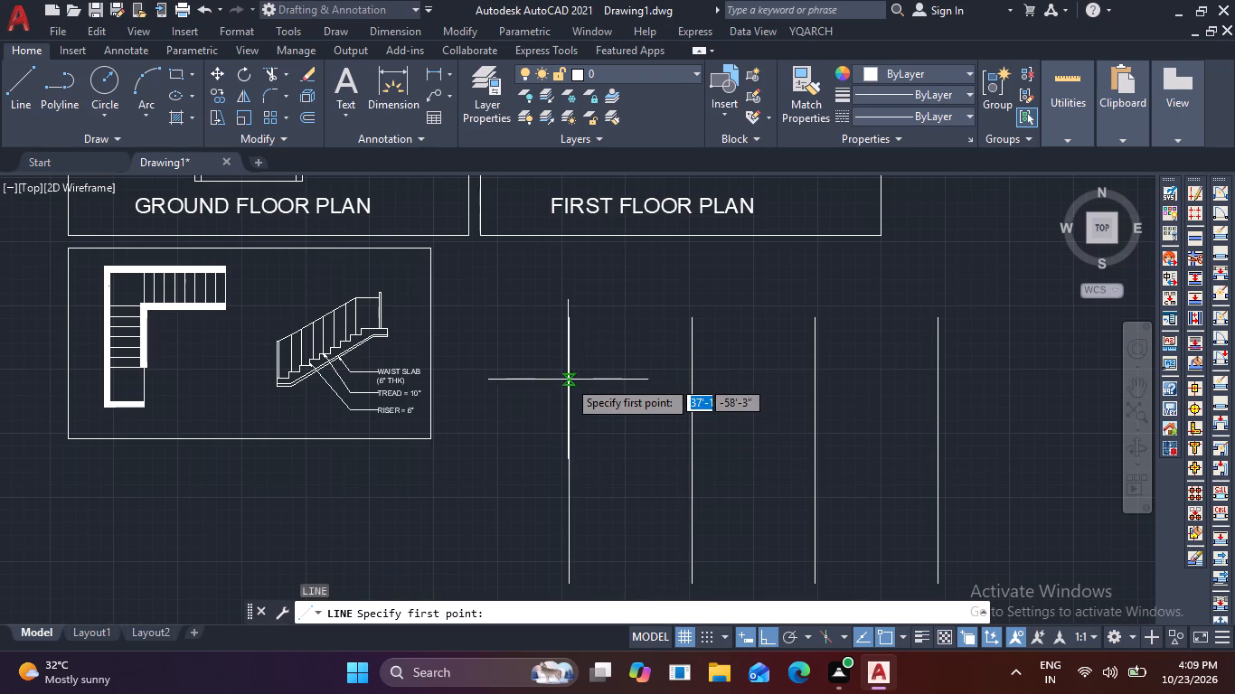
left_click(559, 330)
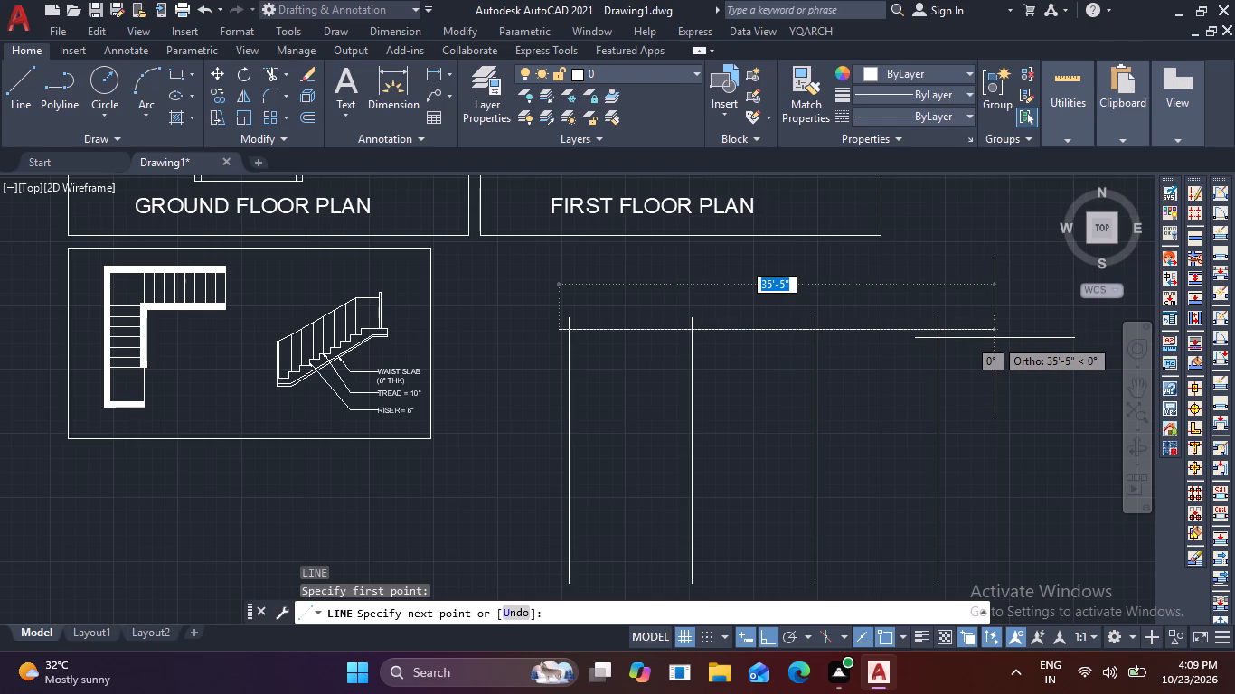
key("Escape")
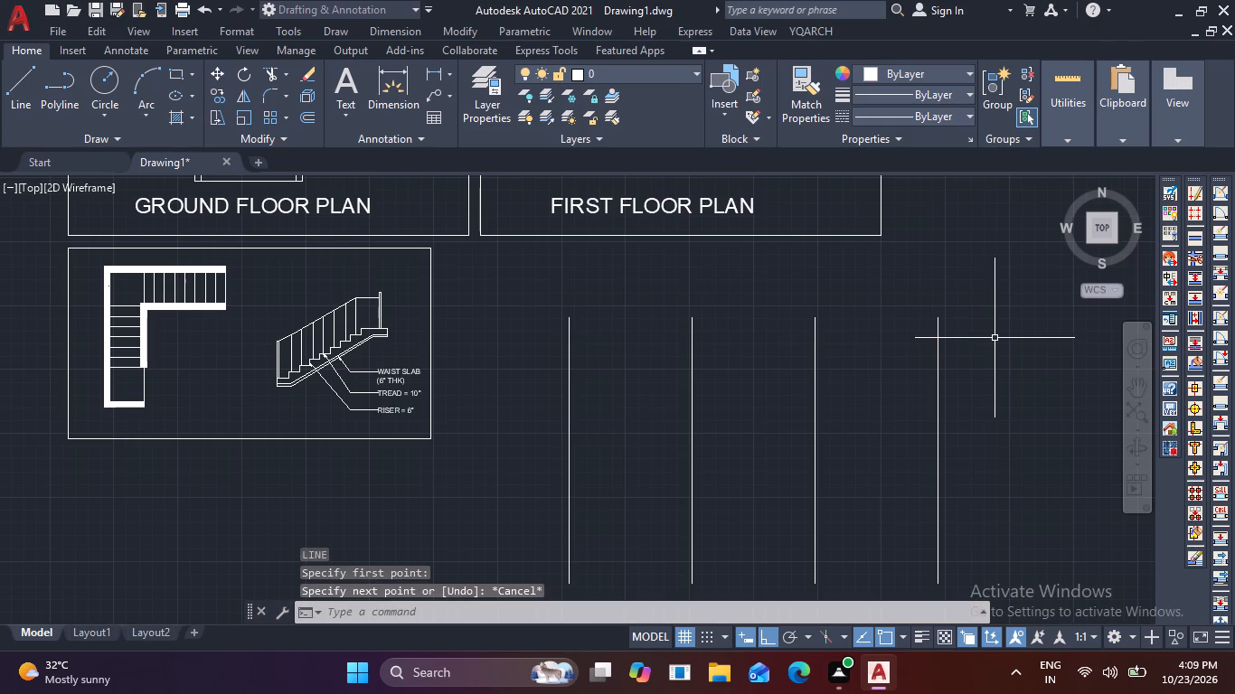
Draw a horizontal line across all four vertical lines just below their upper ends, overshooting the outermost lines slightly.
key("space")
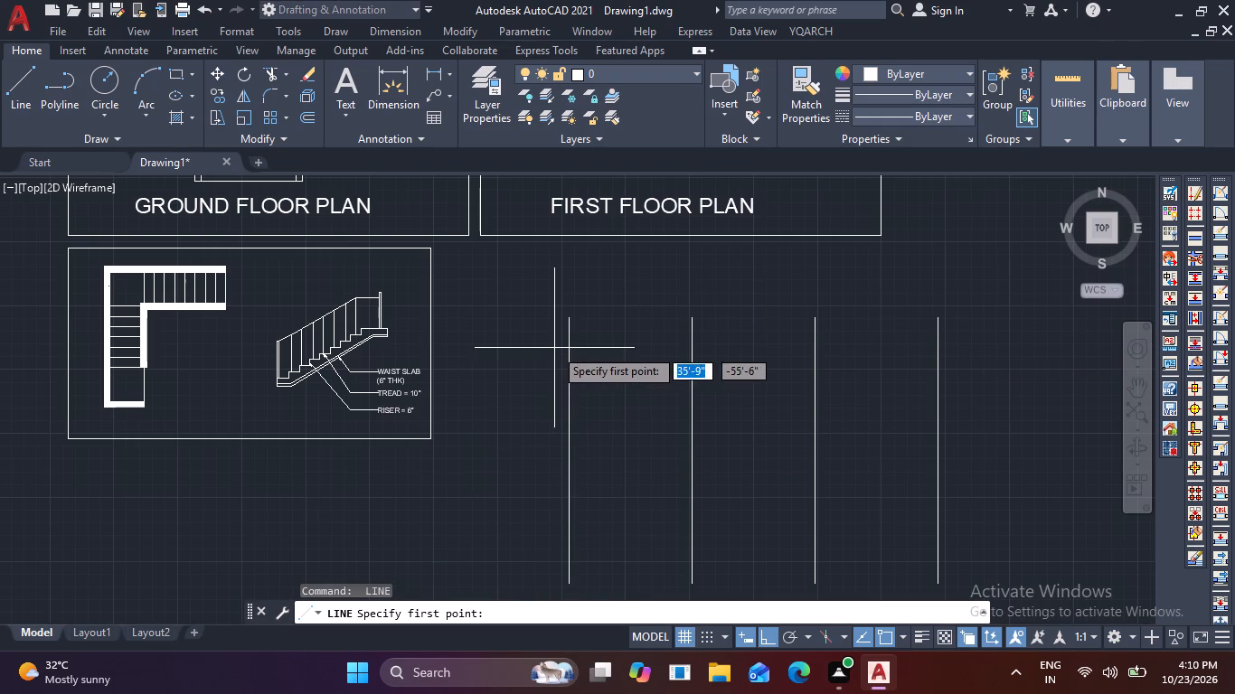
left_click(554, 348)
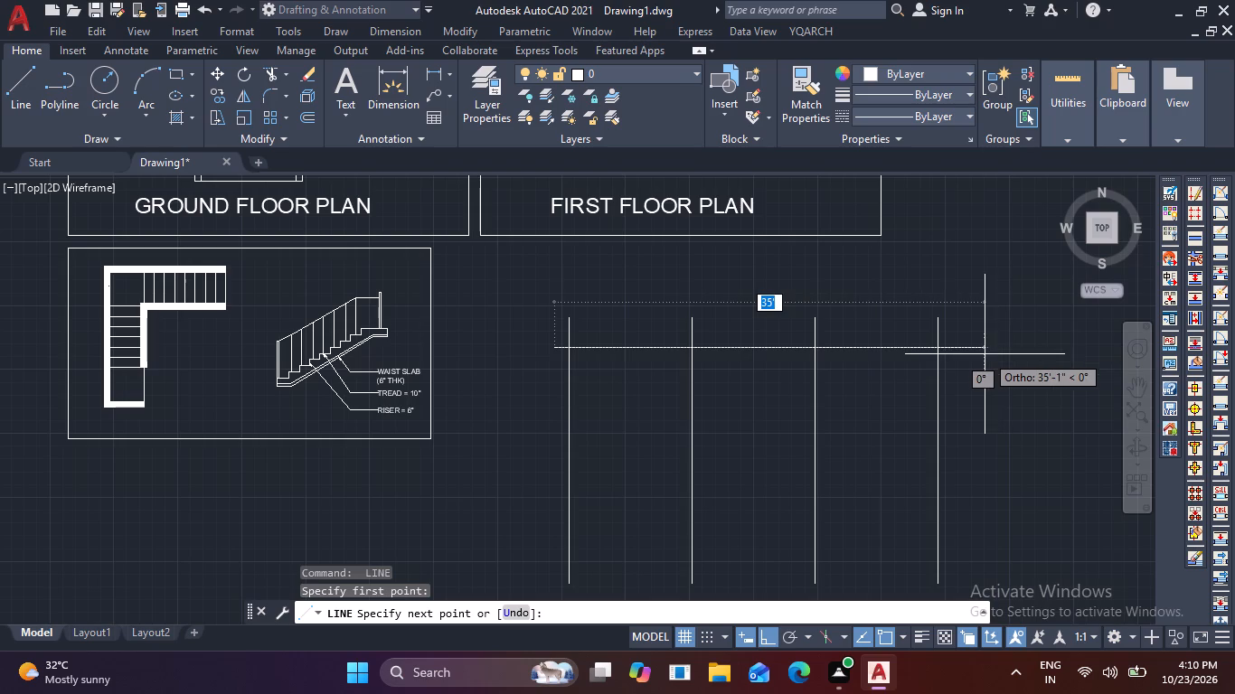
left_click(965, 349)
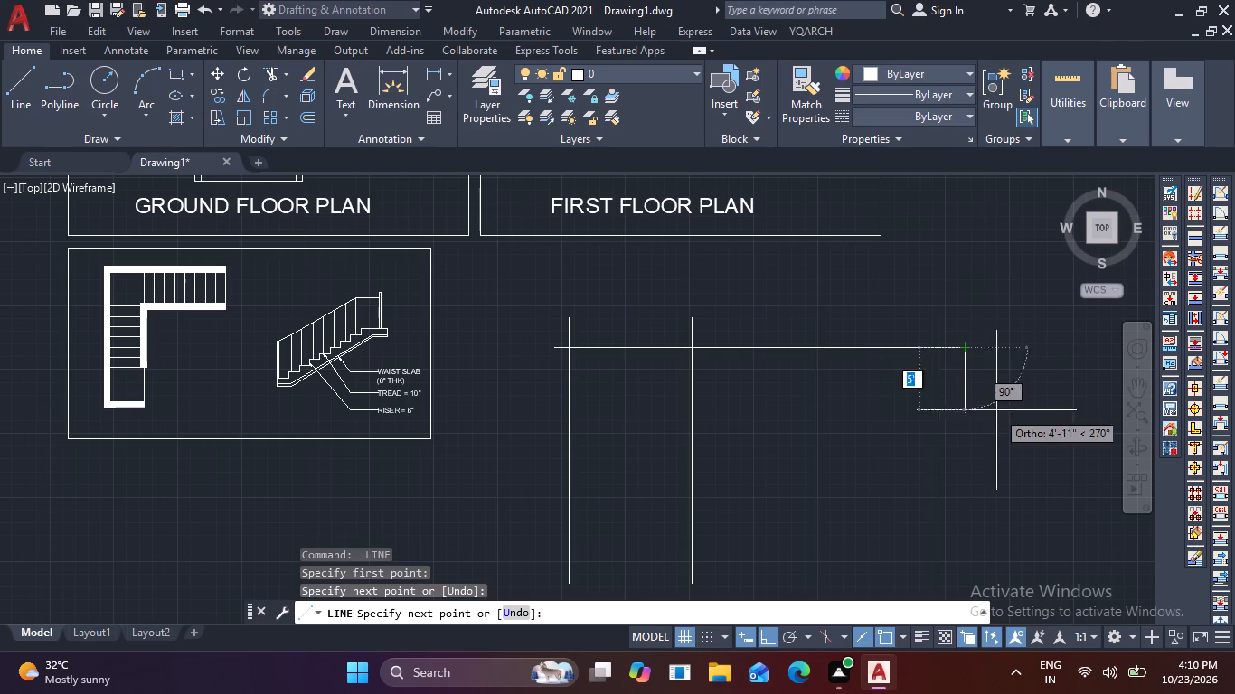
key("Escape")
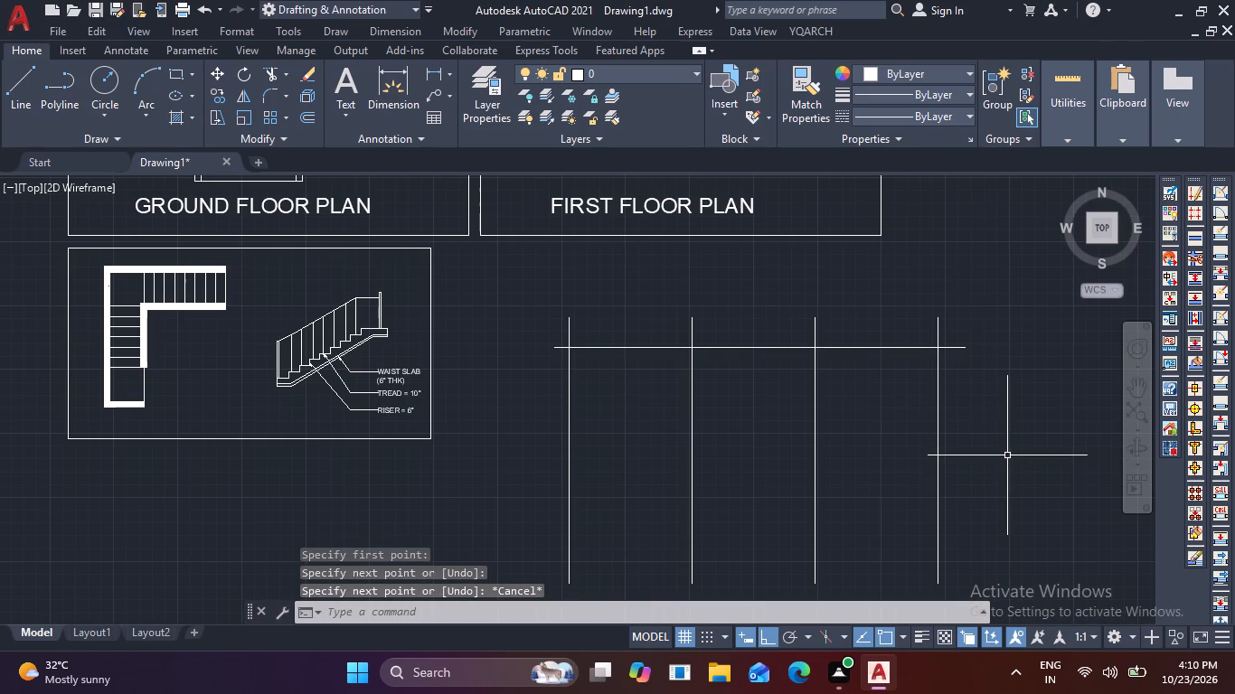
Offset the horizontal line downward three times at 12' spacing using the Multiple option.
key("o")
key("Return")
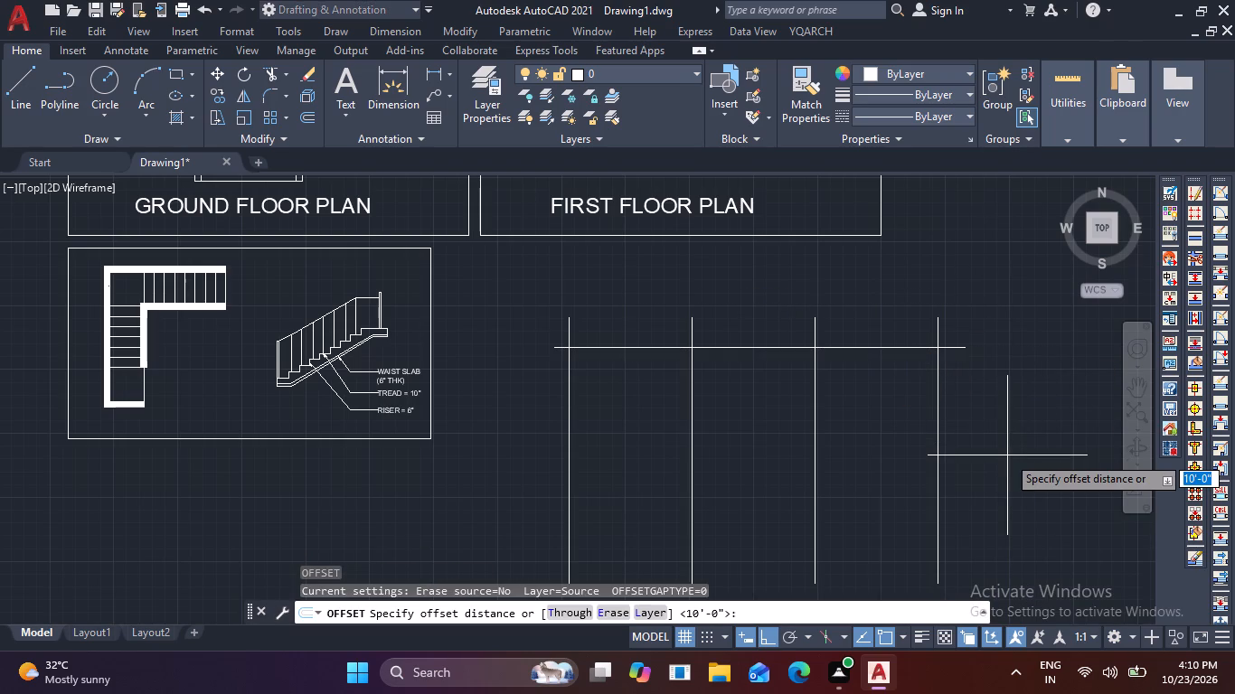
type("12'")
key("Return")
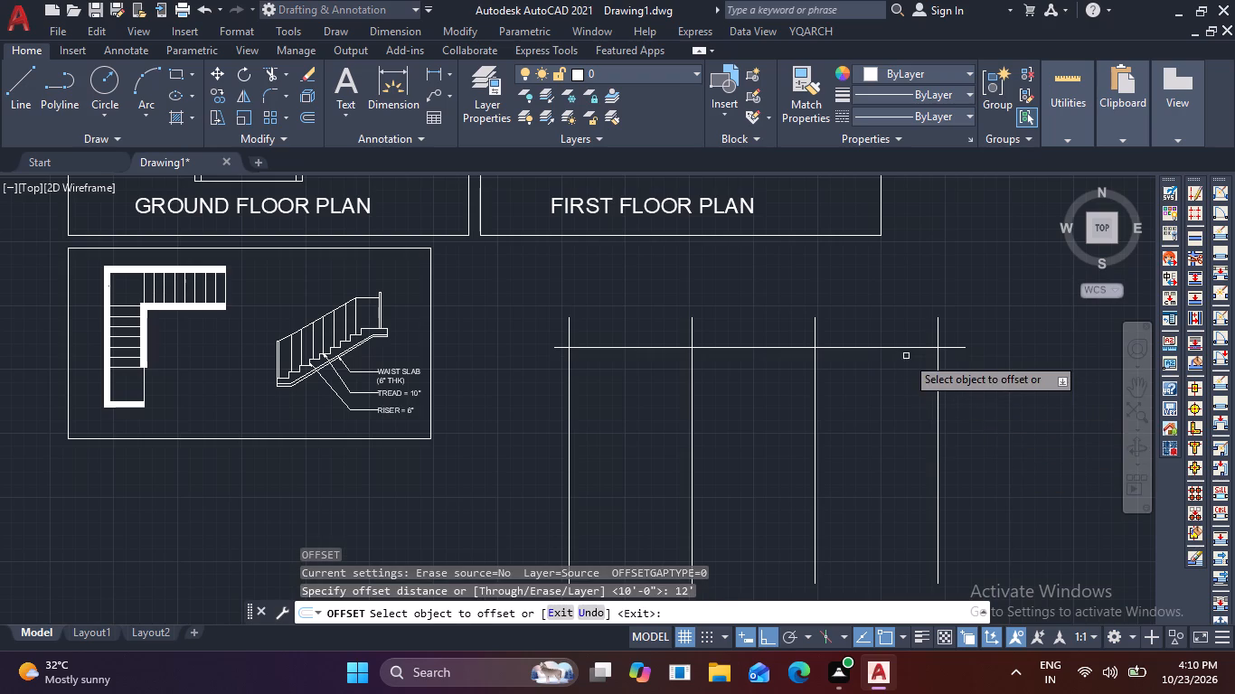
left_click(909, 350)
right_click(908, 357)
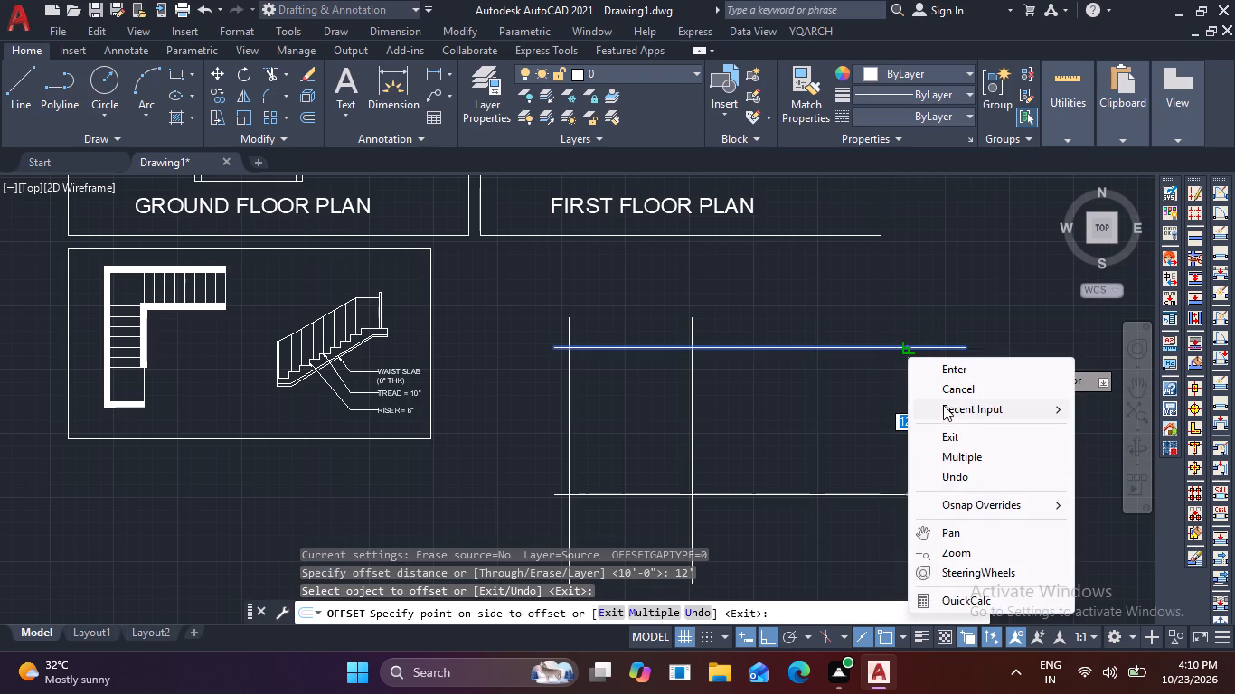
left_click(975, 460)
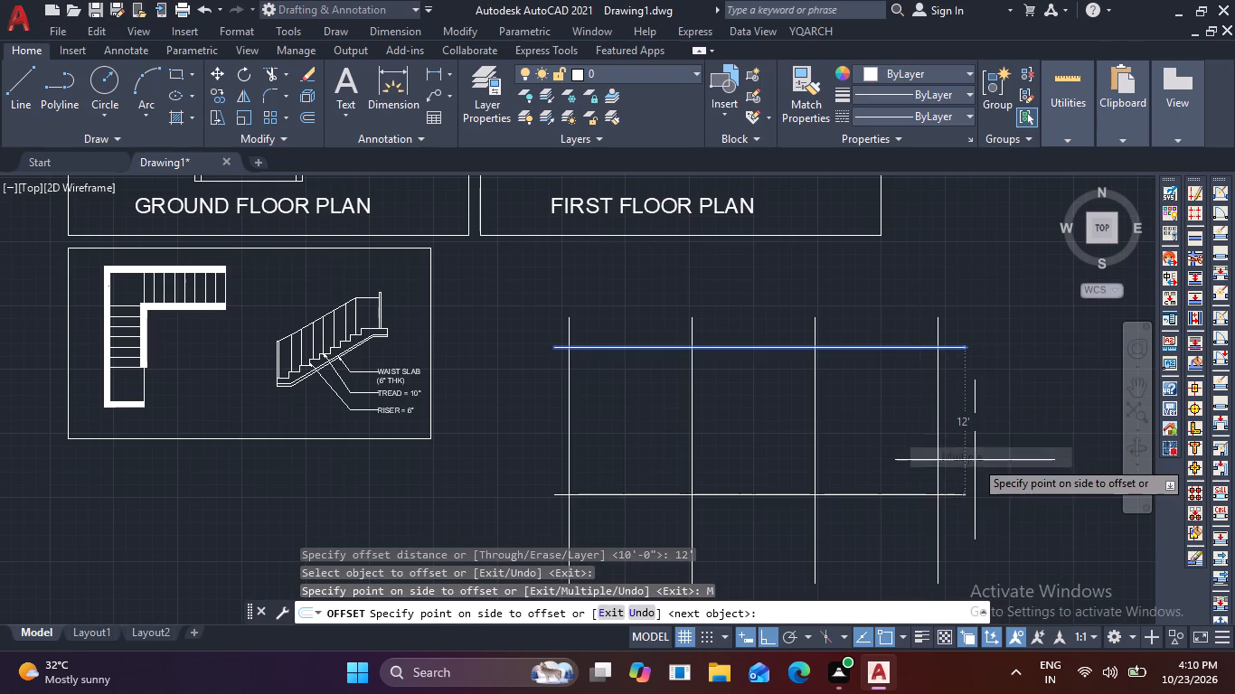
scroll(976, 460, "down", 2)
middle_click_drag(965, 464, 891, 386)
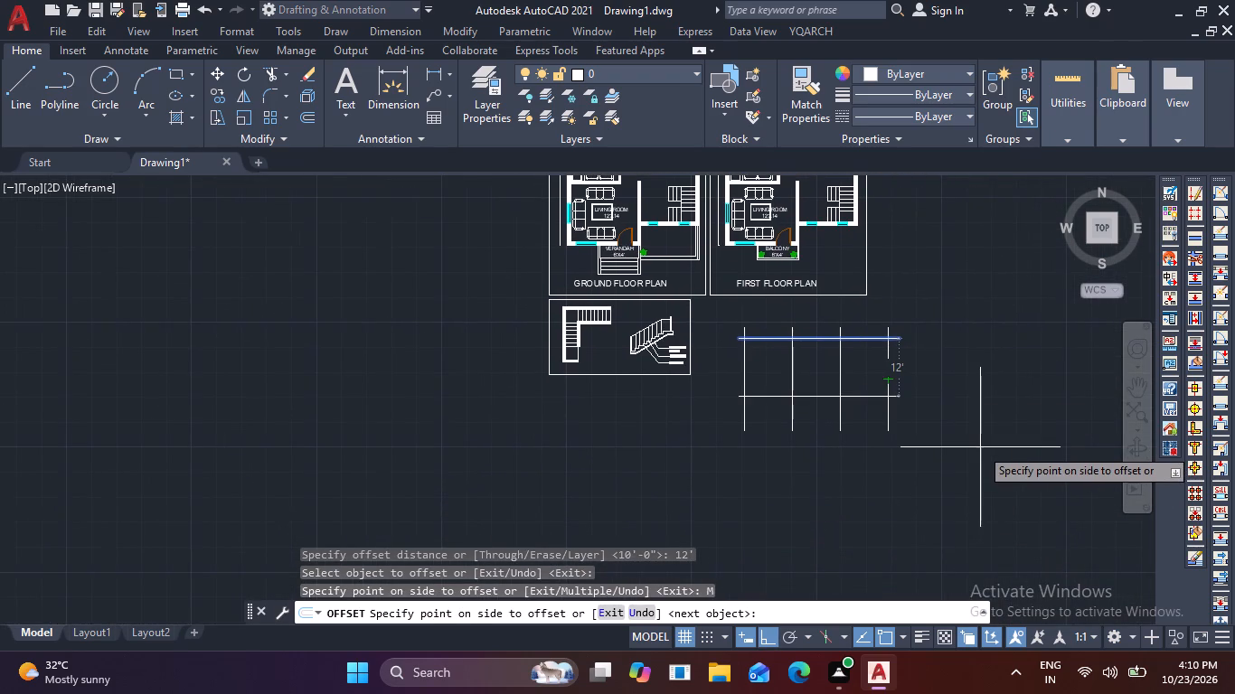
left_click(980, 447)
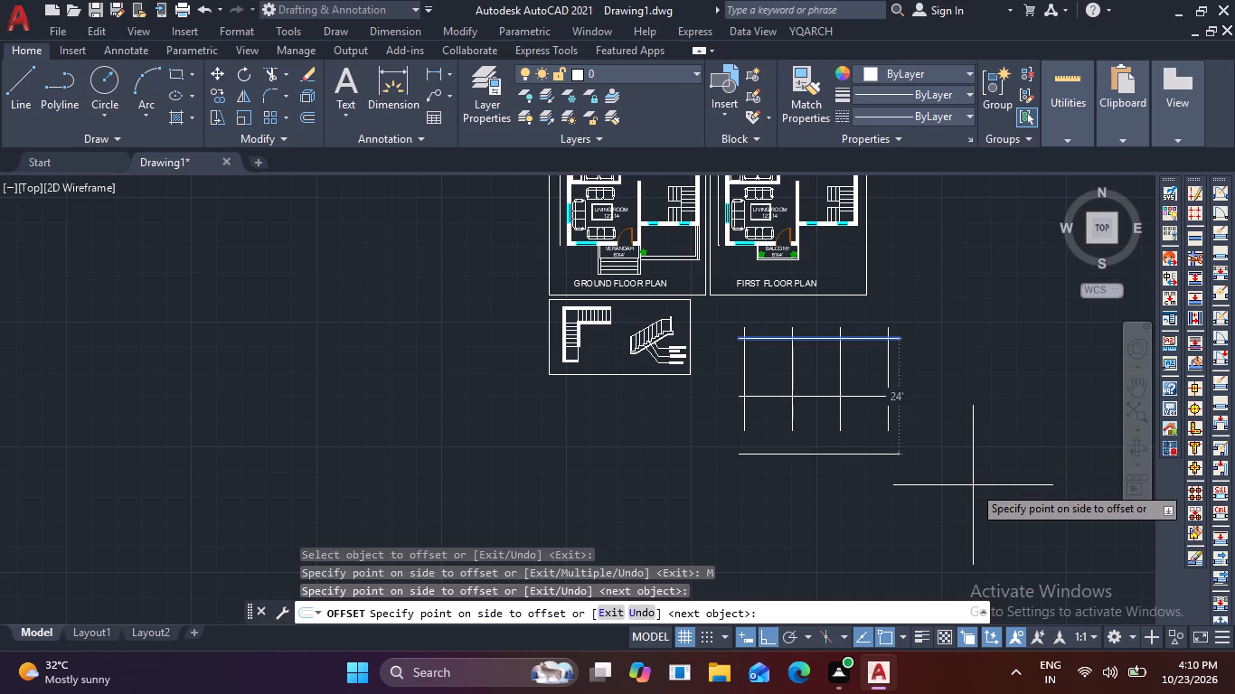
left_click(973, 485)
left_click(974, 556)
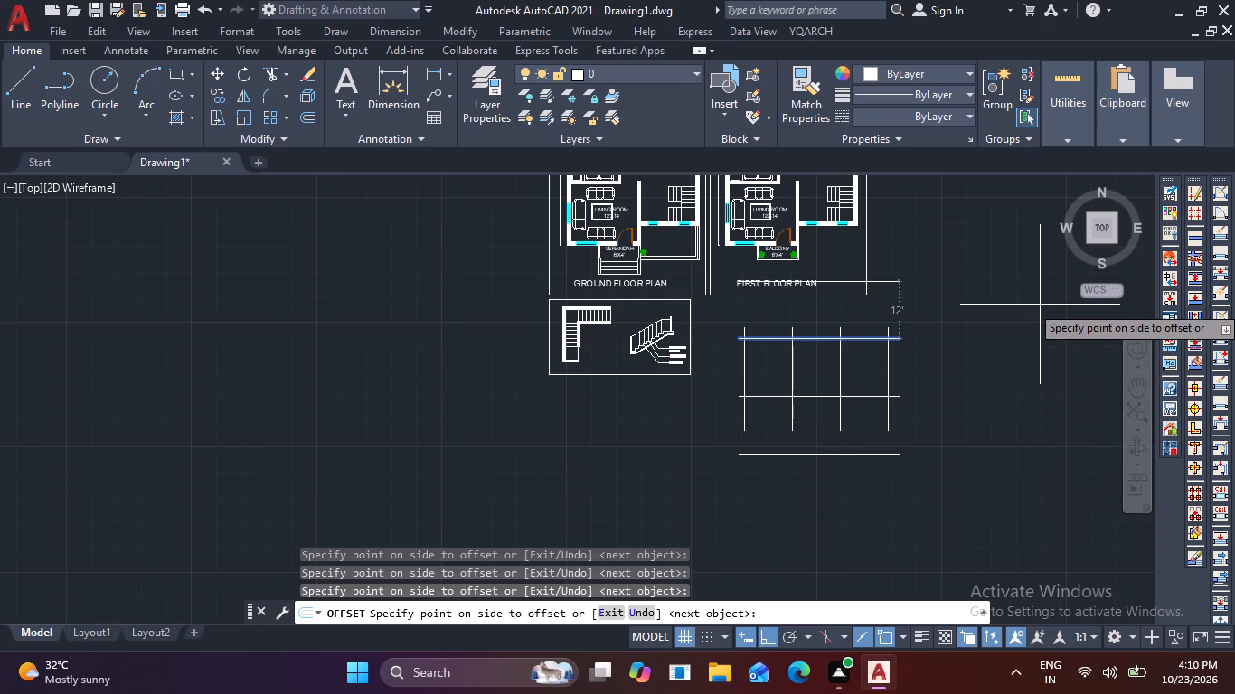
key("Escape")
key("Escape")
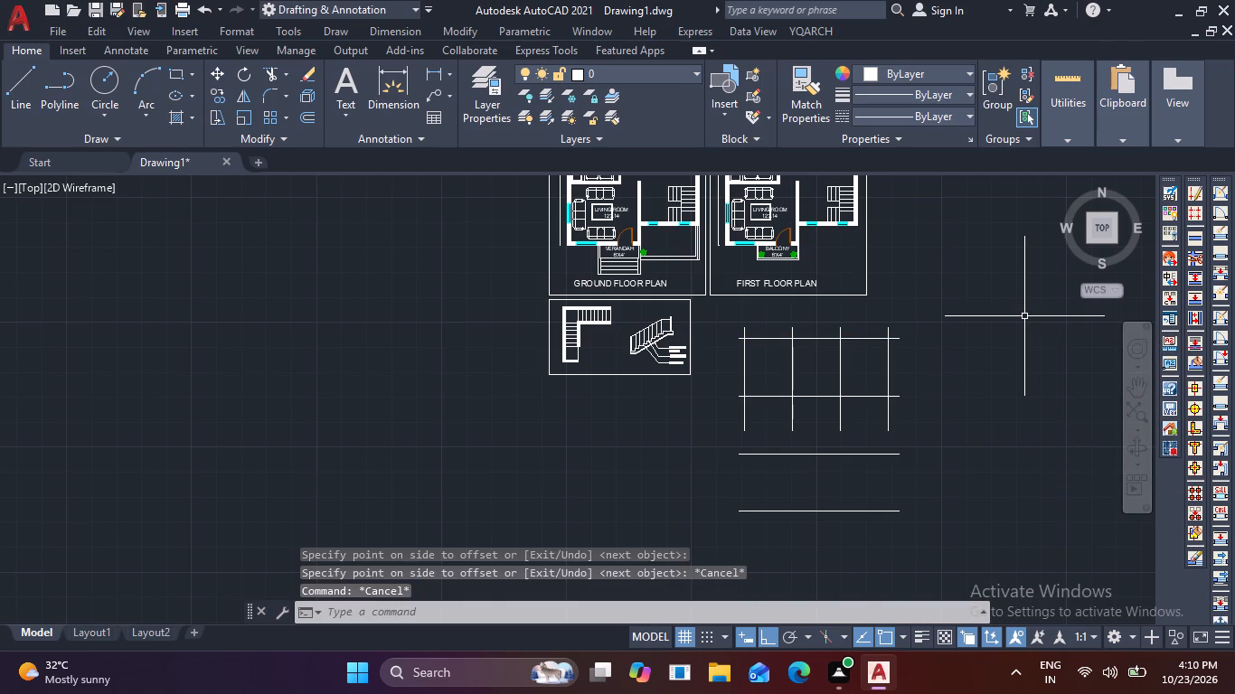
Extend the four vertical lines down to the lowest horizontal line to complete the grid.
type("EX")
key("space")
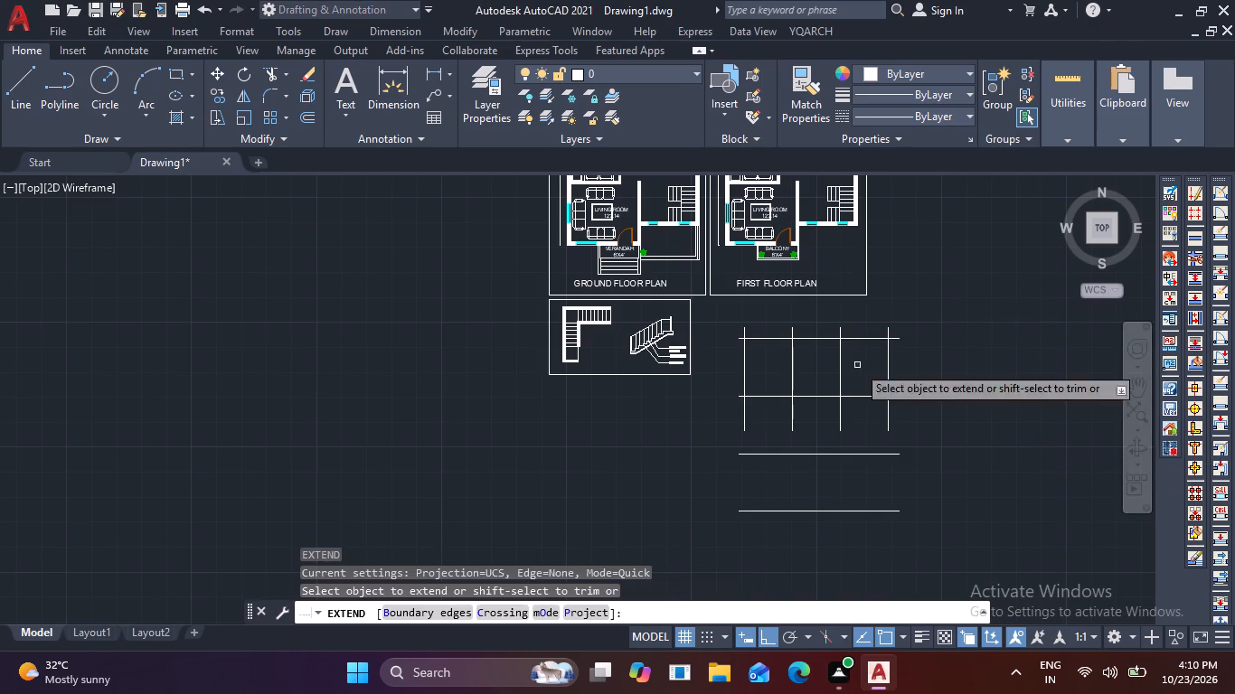
left_click(723, 422)
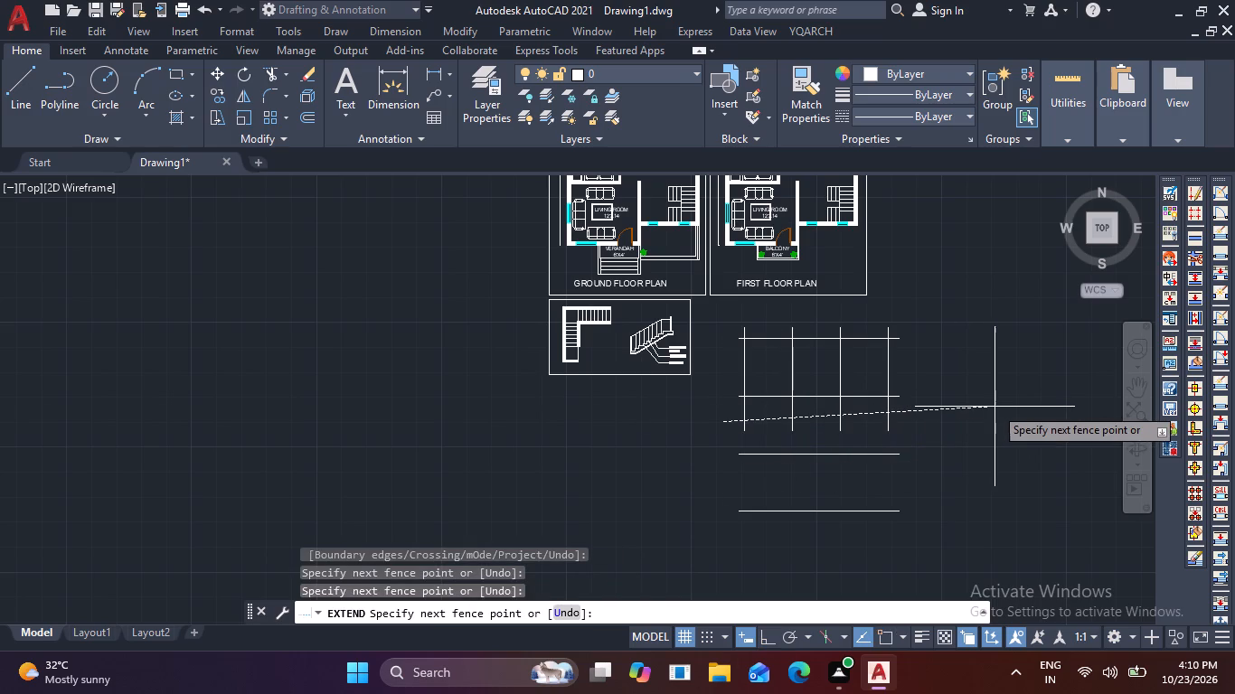
left_click(995, 407)
left_click(717, 439)
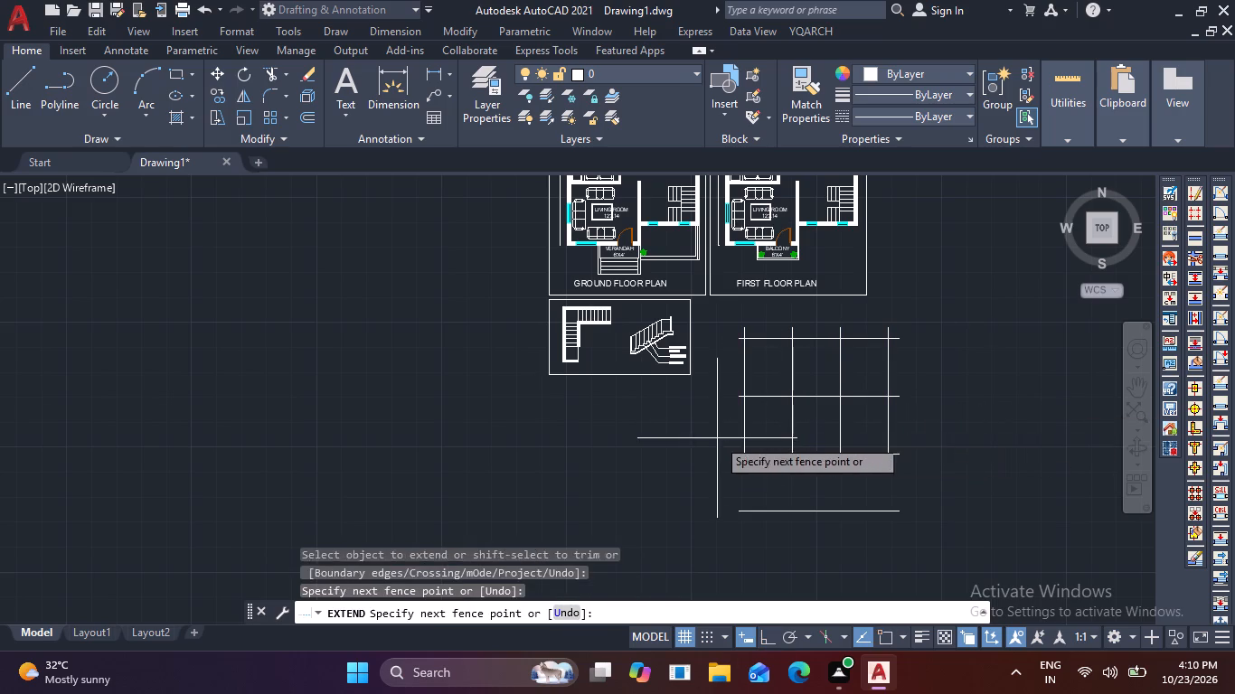
left_click(1003, 425)
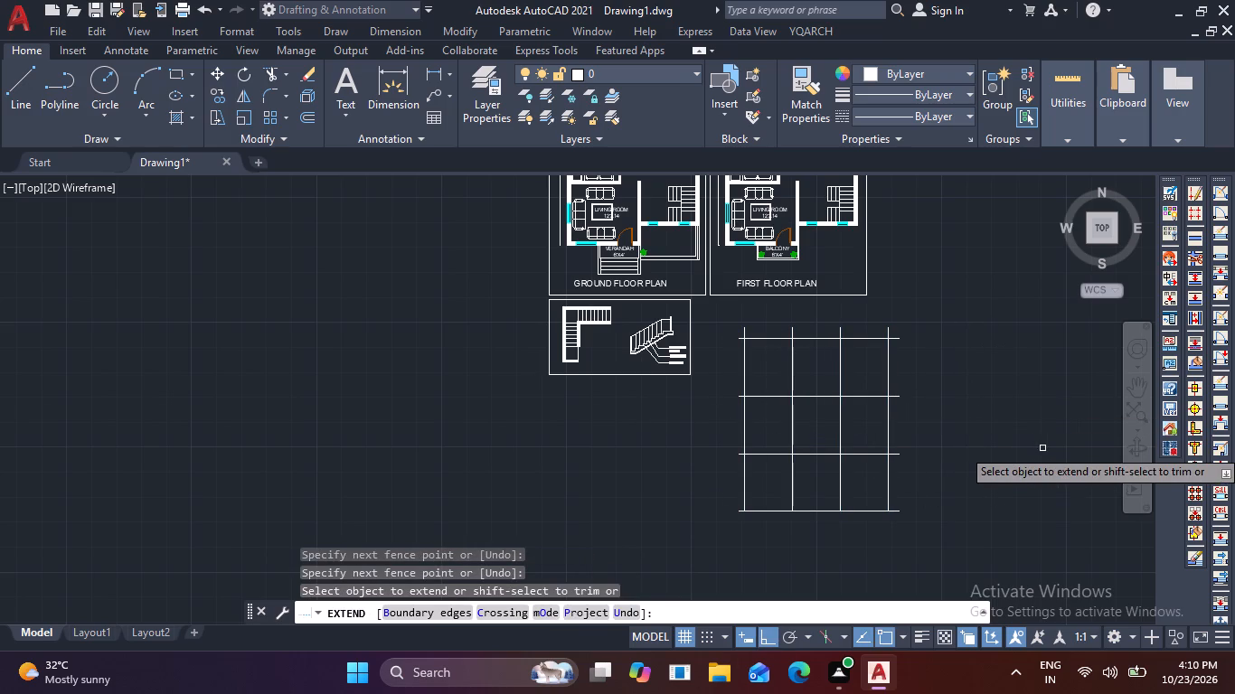
key("Escape")
key("Escape")
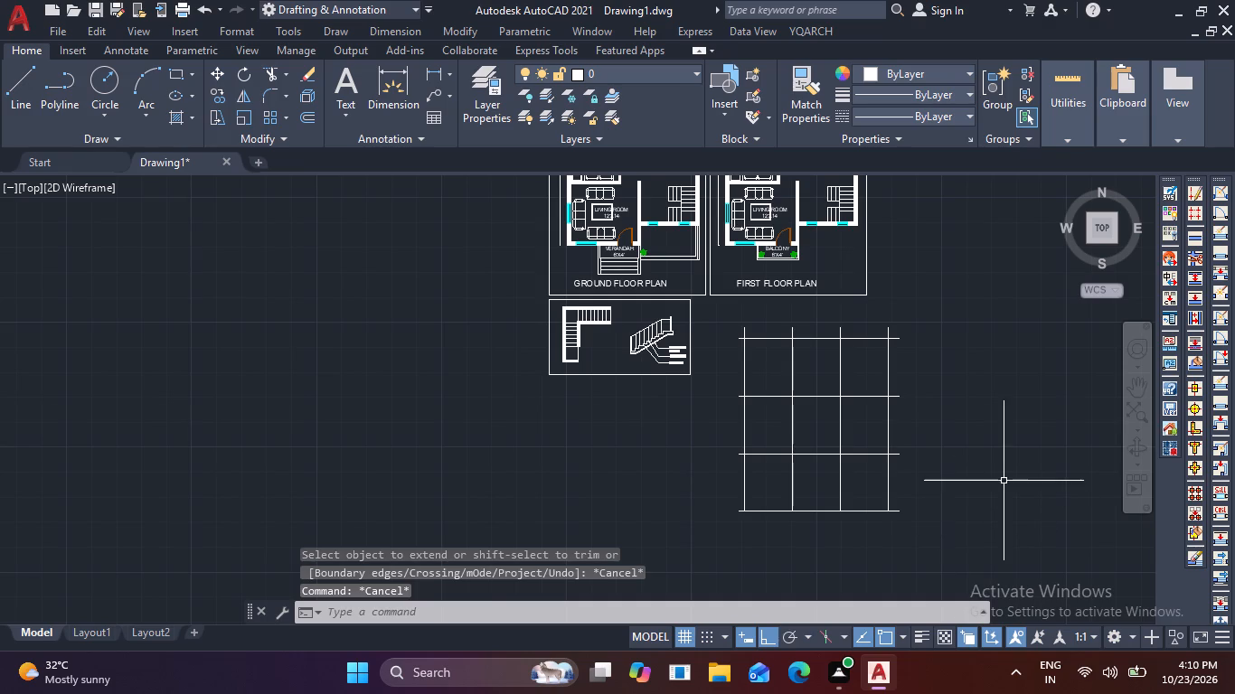
Draw a 2' by 2' square in the empty space to the right of the grid's upper part.
middle_click_drag(1002, 480, 786, 544)
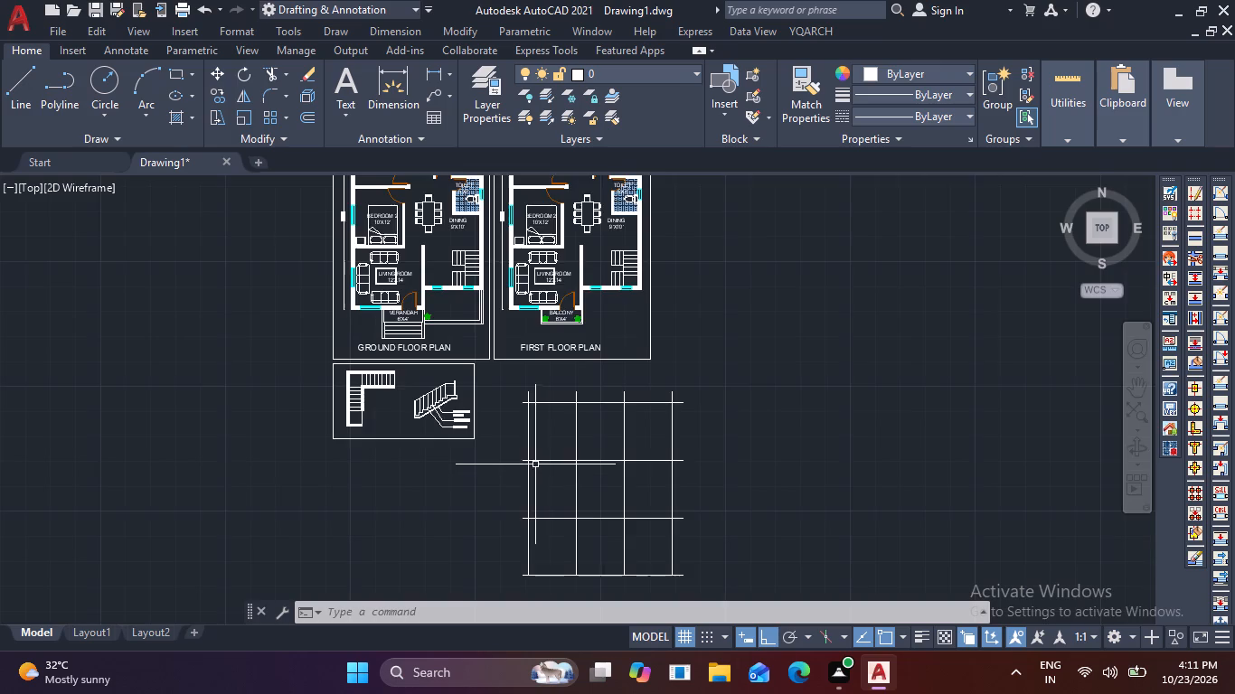
scroll(529, 459, "up", 3)
scroll(529, 458, "down", 2)
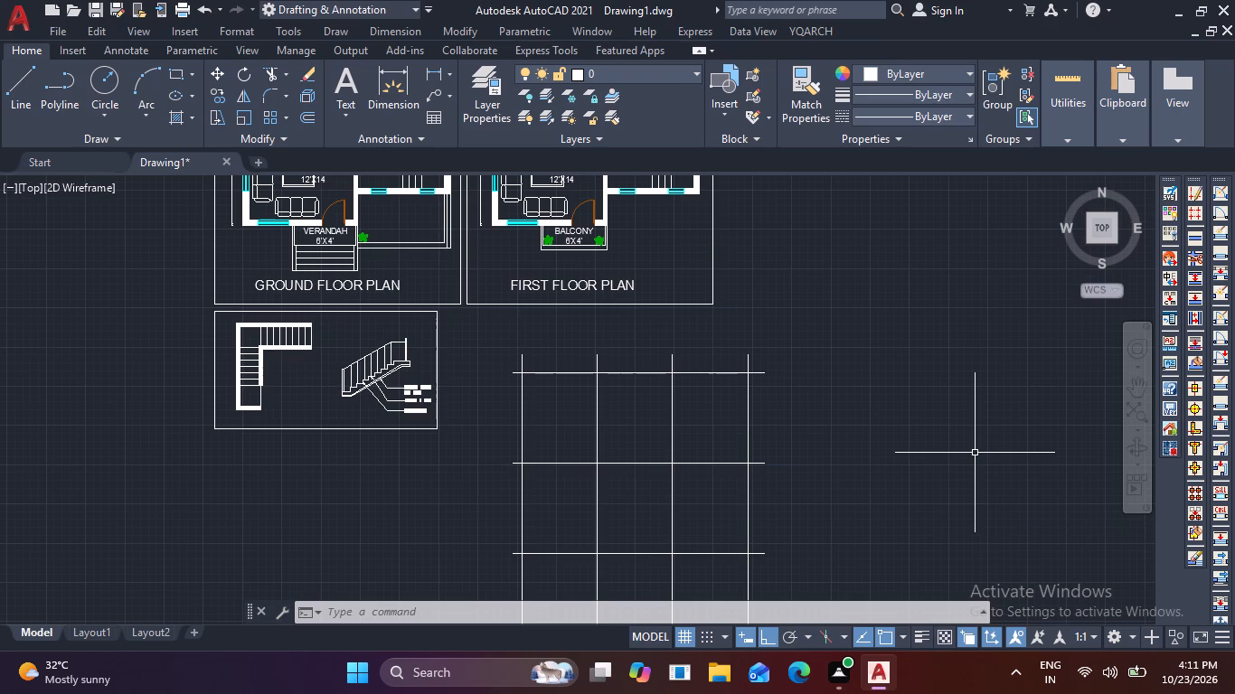
type("REC")
key("space")
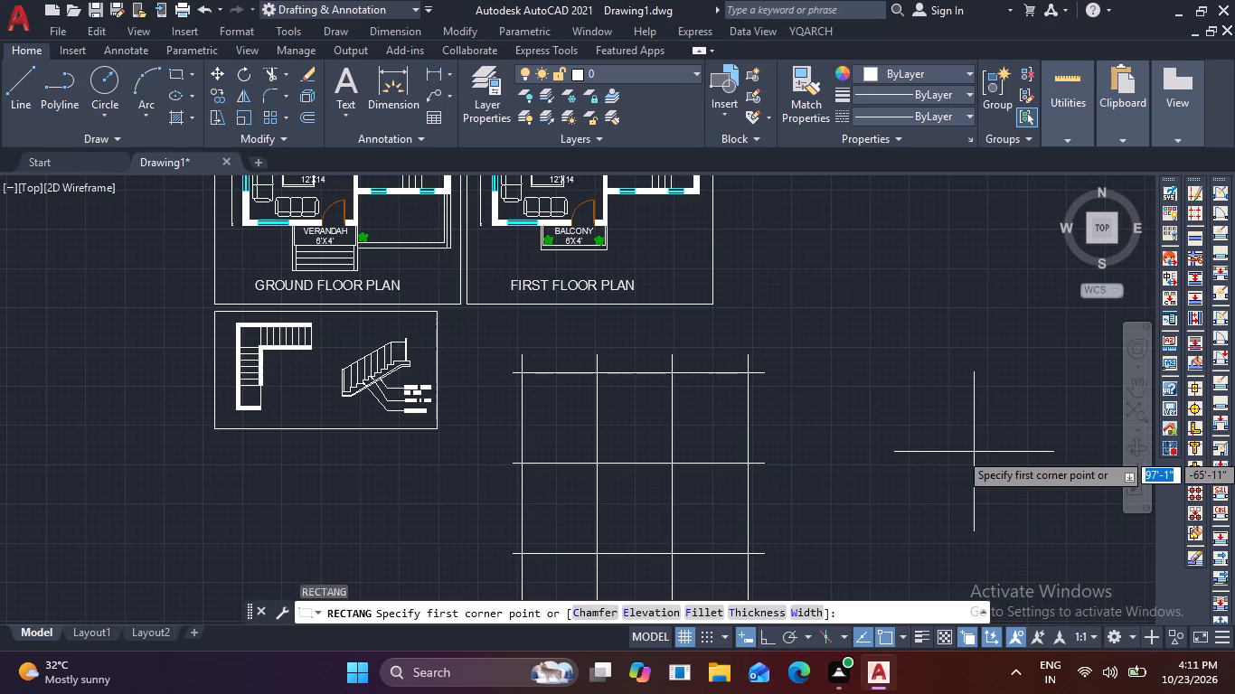
left_click(876, 352)
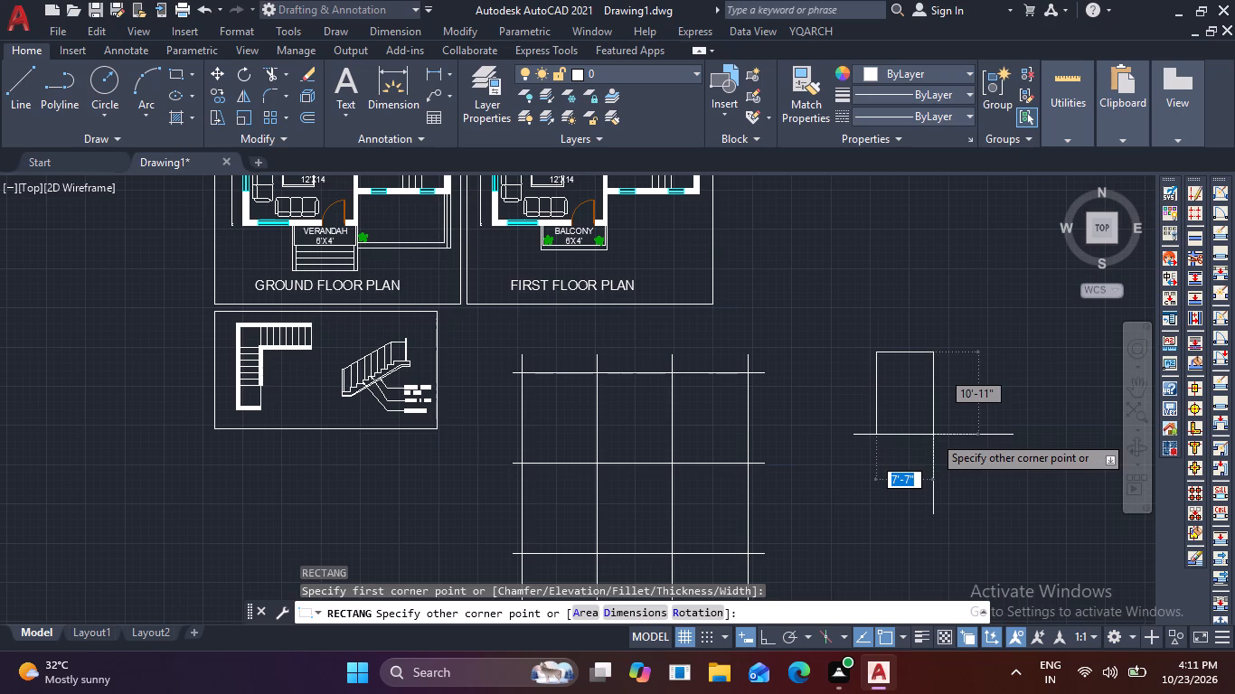
key("2")
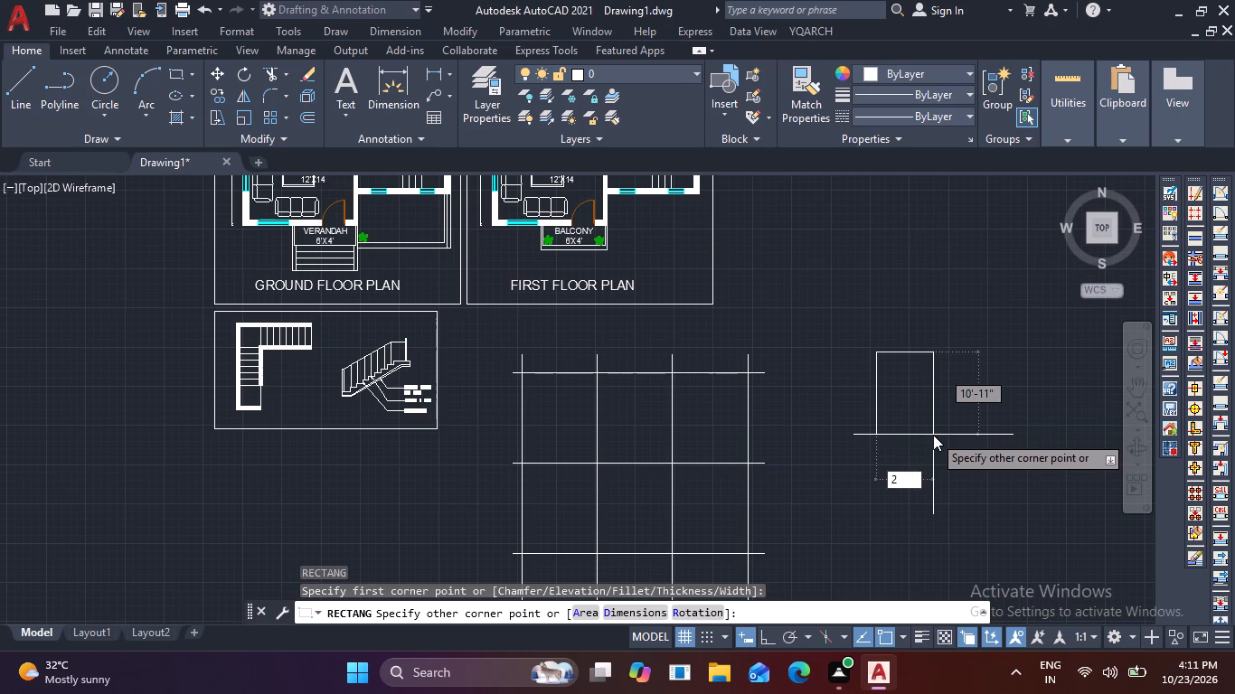
key("apostrophe")
key("Tab")
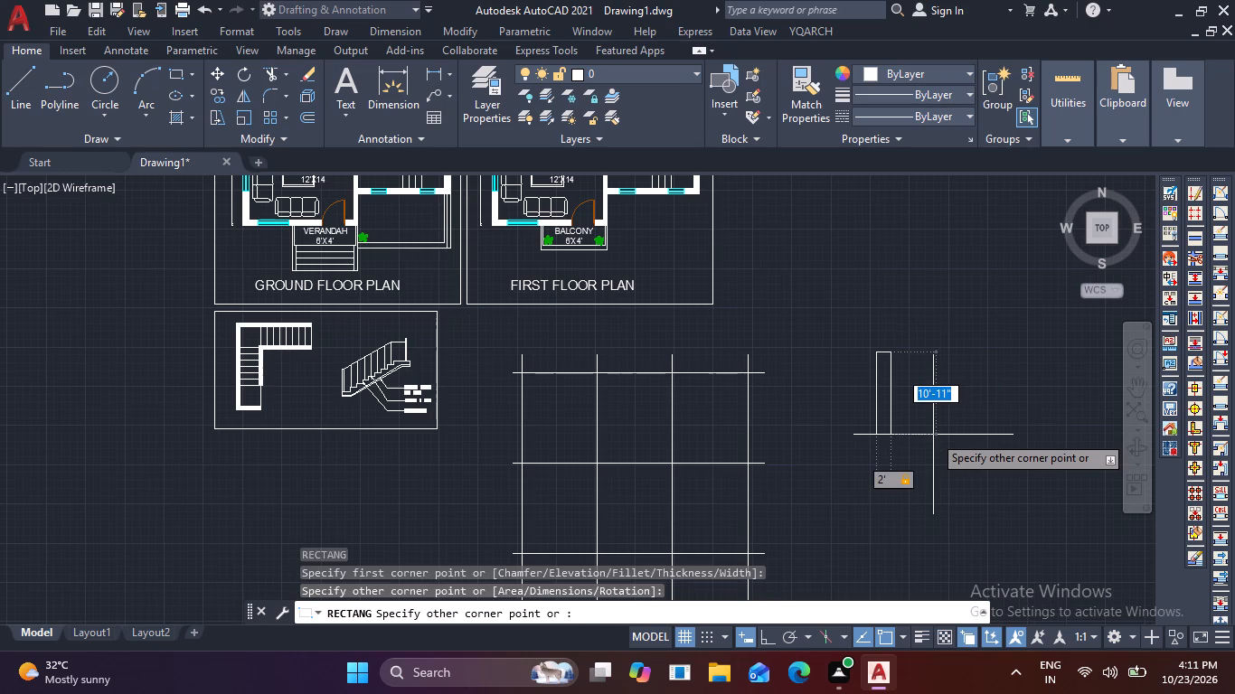
type("2'")
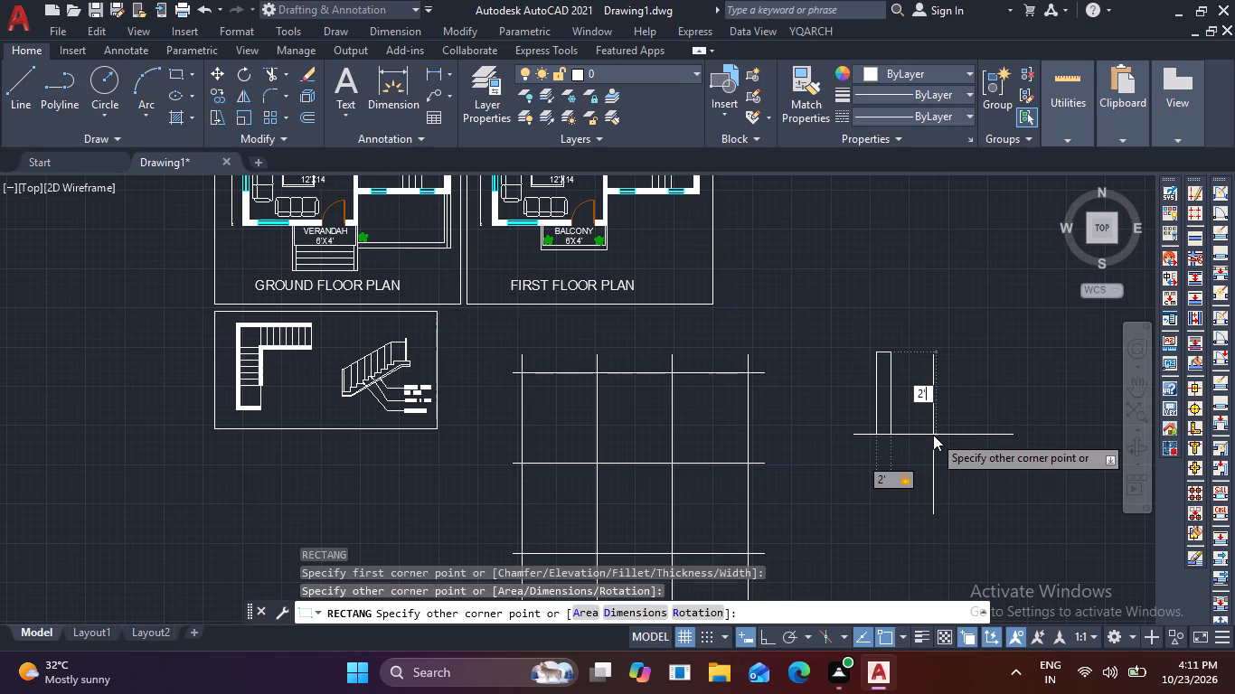
key("Return")
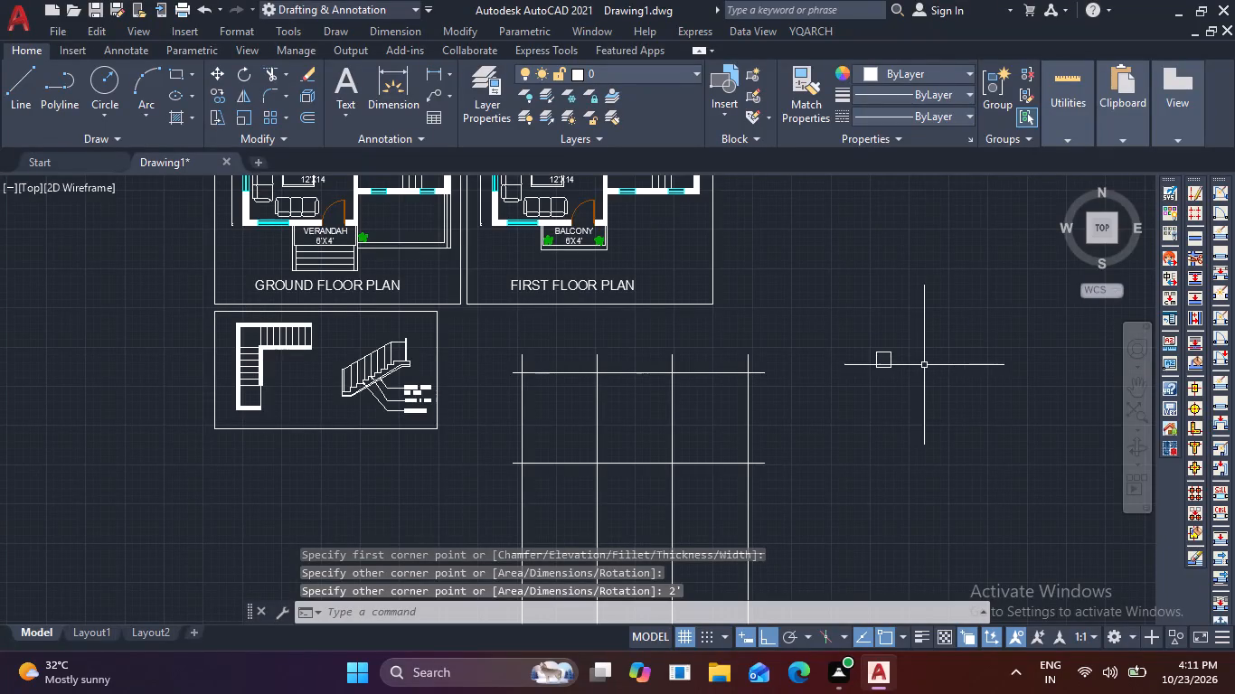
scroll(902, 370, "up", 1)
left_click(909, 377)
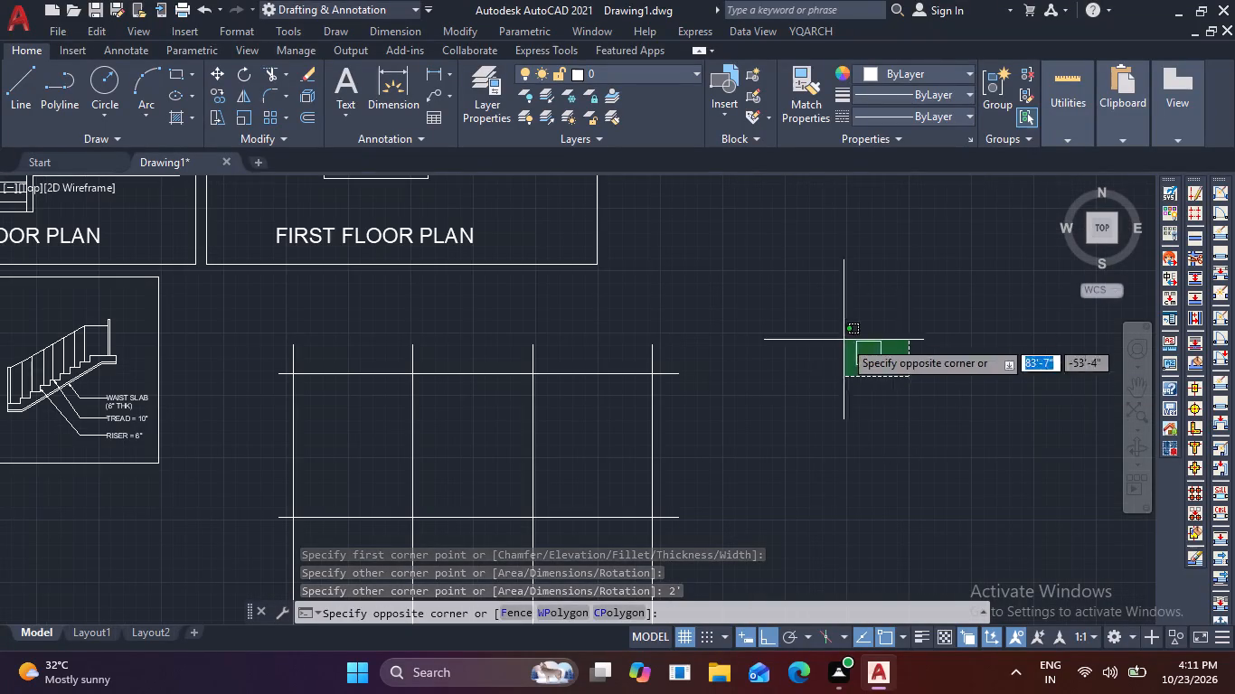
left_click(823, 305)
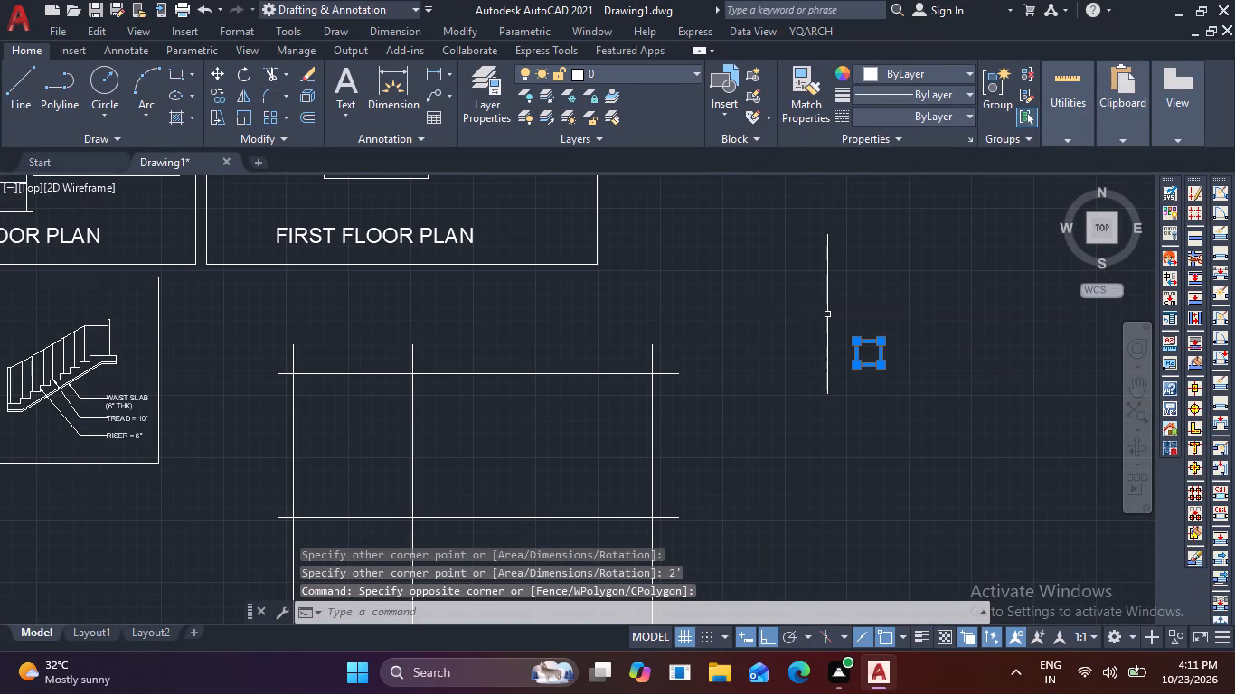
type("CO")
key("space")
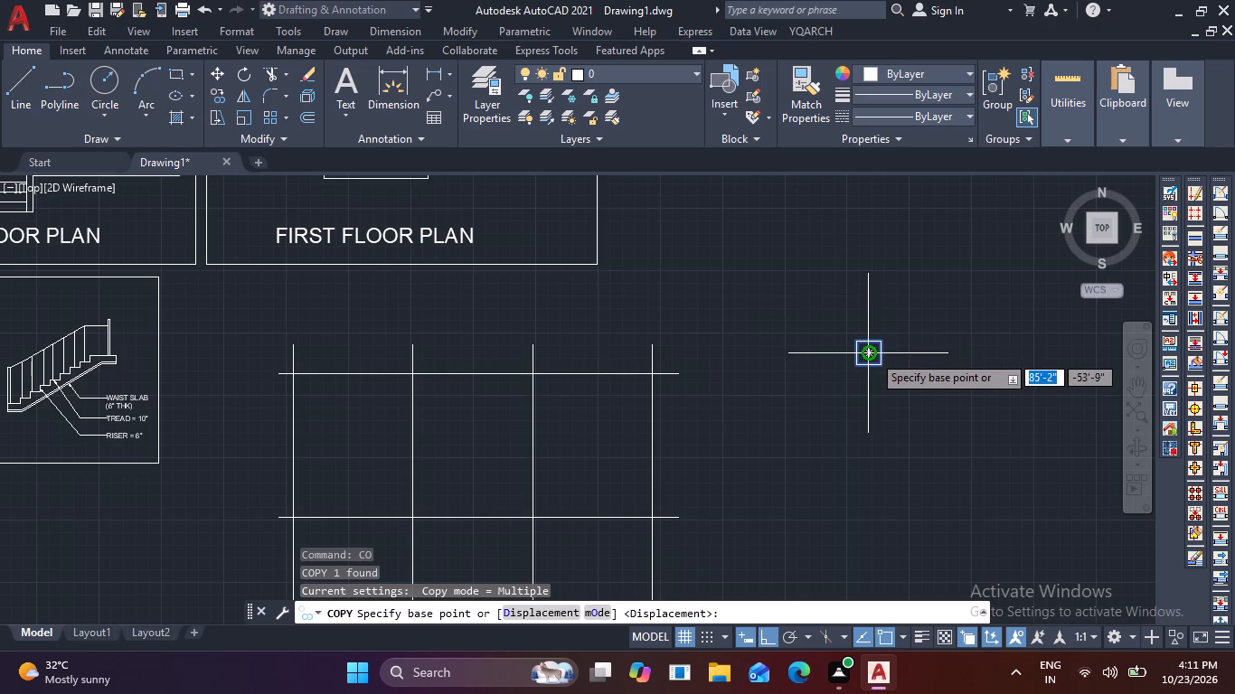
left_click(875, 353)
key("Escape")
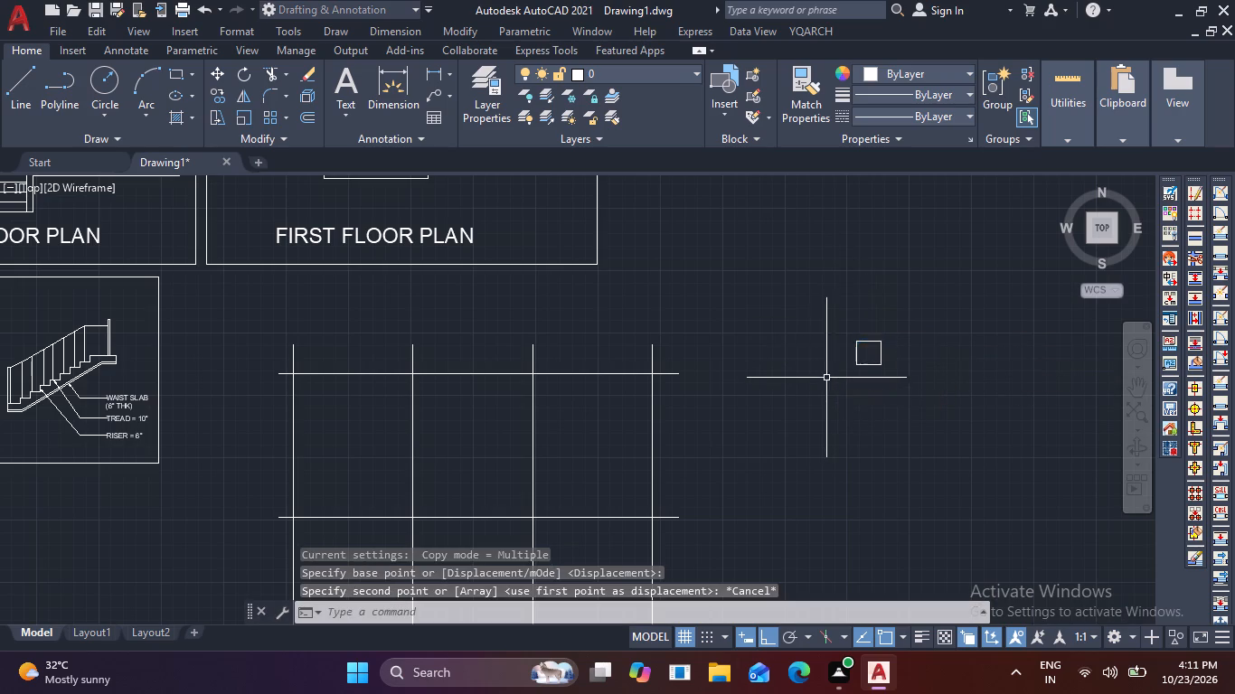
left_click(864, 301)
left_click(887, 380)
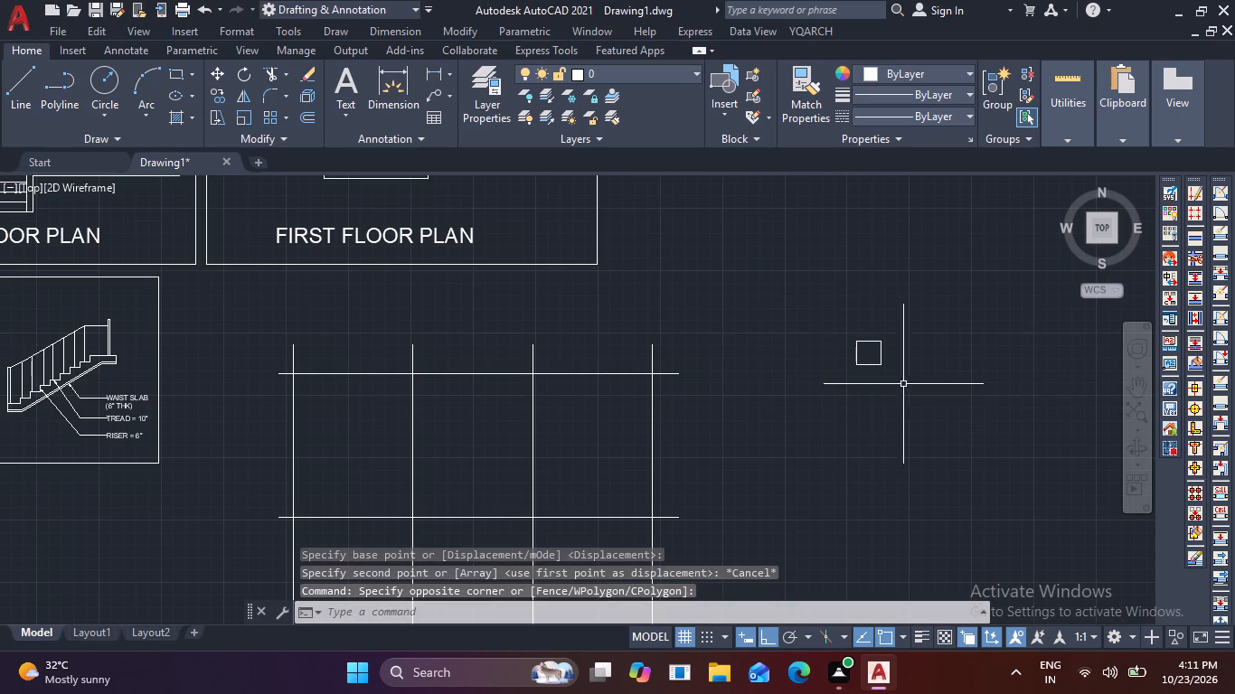
Copy the 2' square by its centre, with Ortho off, onto the four intersections along the grid's top horizontal line.
left_click(915, 384)
left_click(835, 321)
type("CO")
key("space")
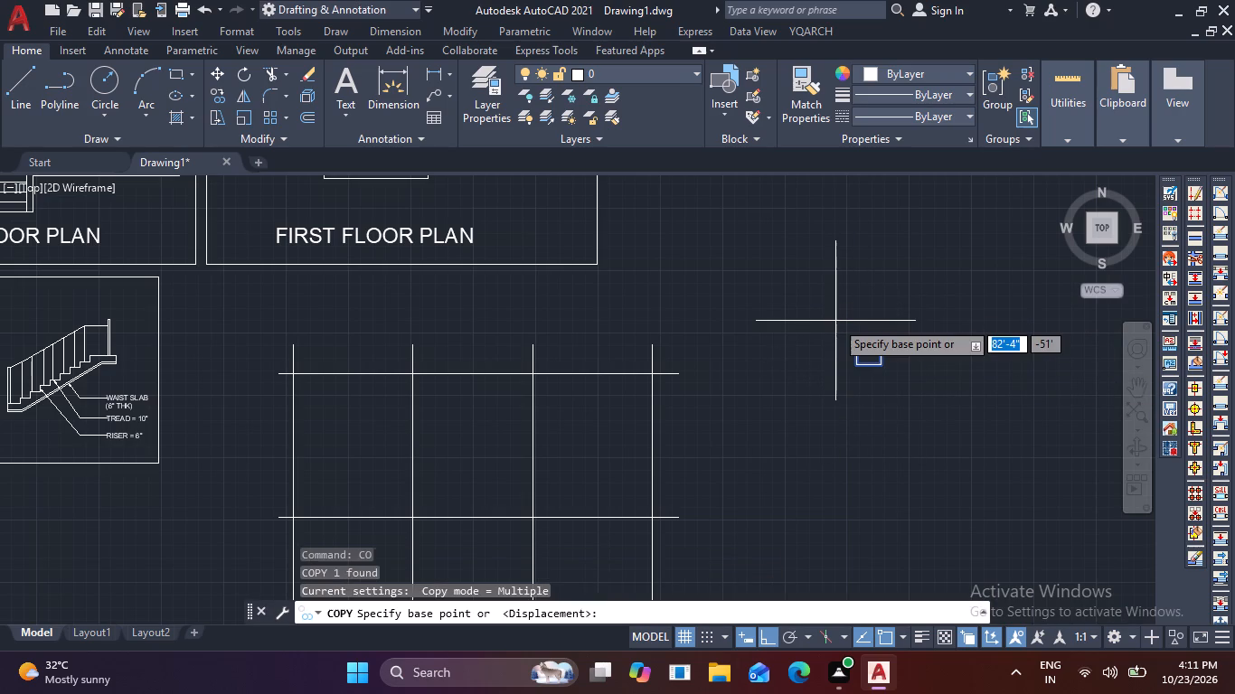
scroll(874, 357, "up", 1)
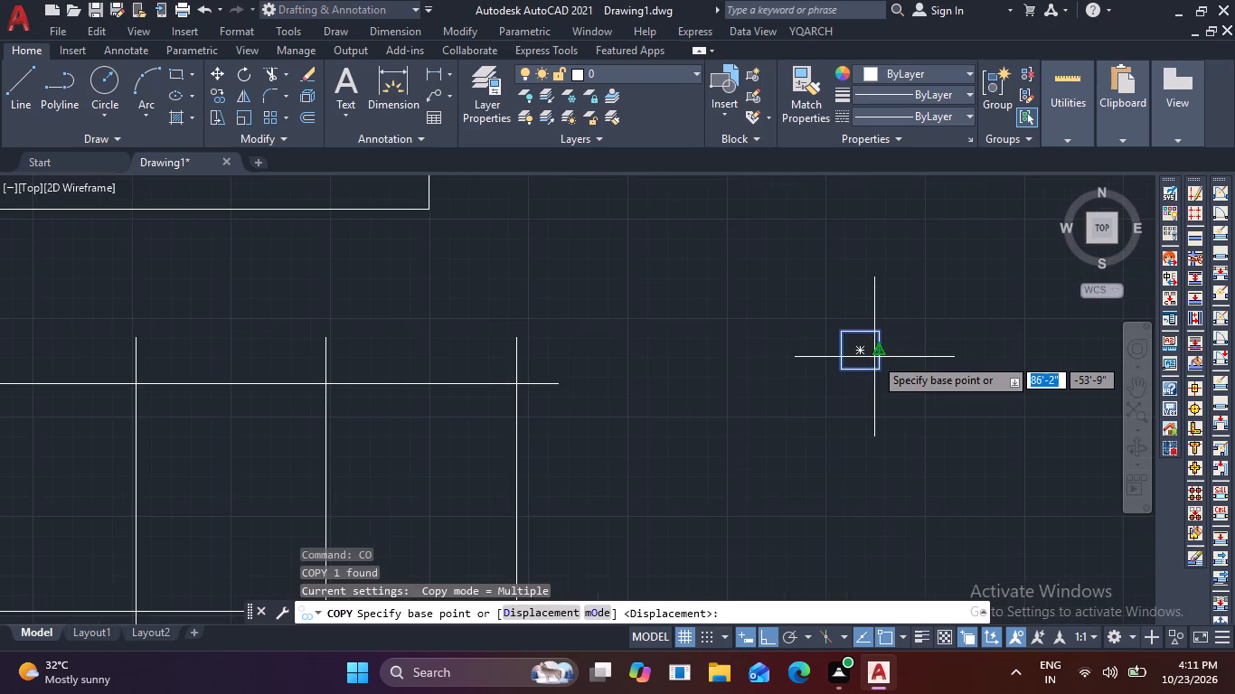
left_click(860, 348)
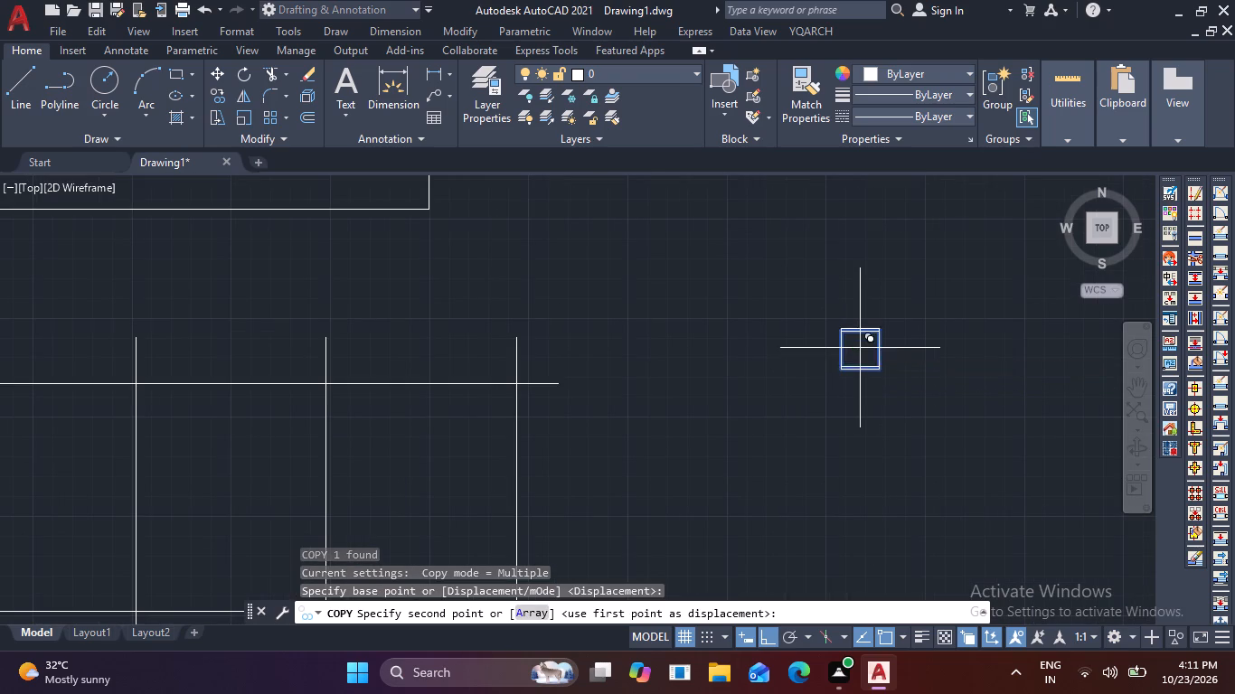
key("F8")
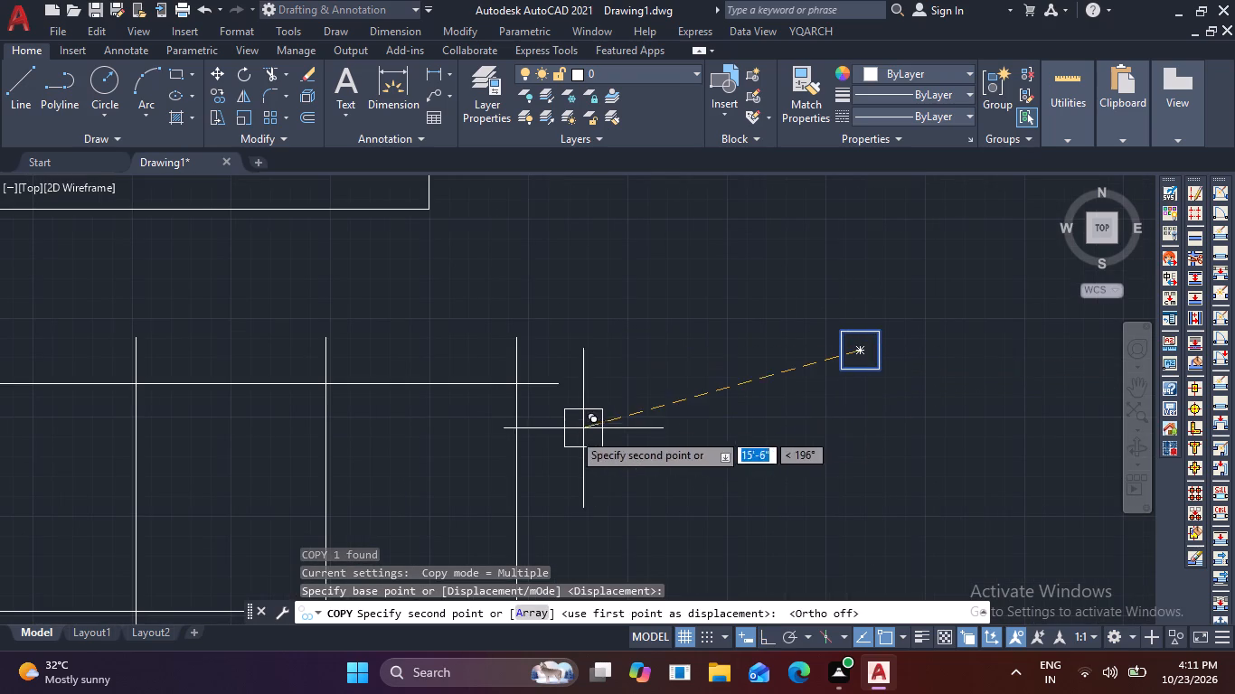
scroll(545, 444, "down", 1)
middle_click_drag(549, 439, 704, 387)
scroll(320, 363, "up", 3)
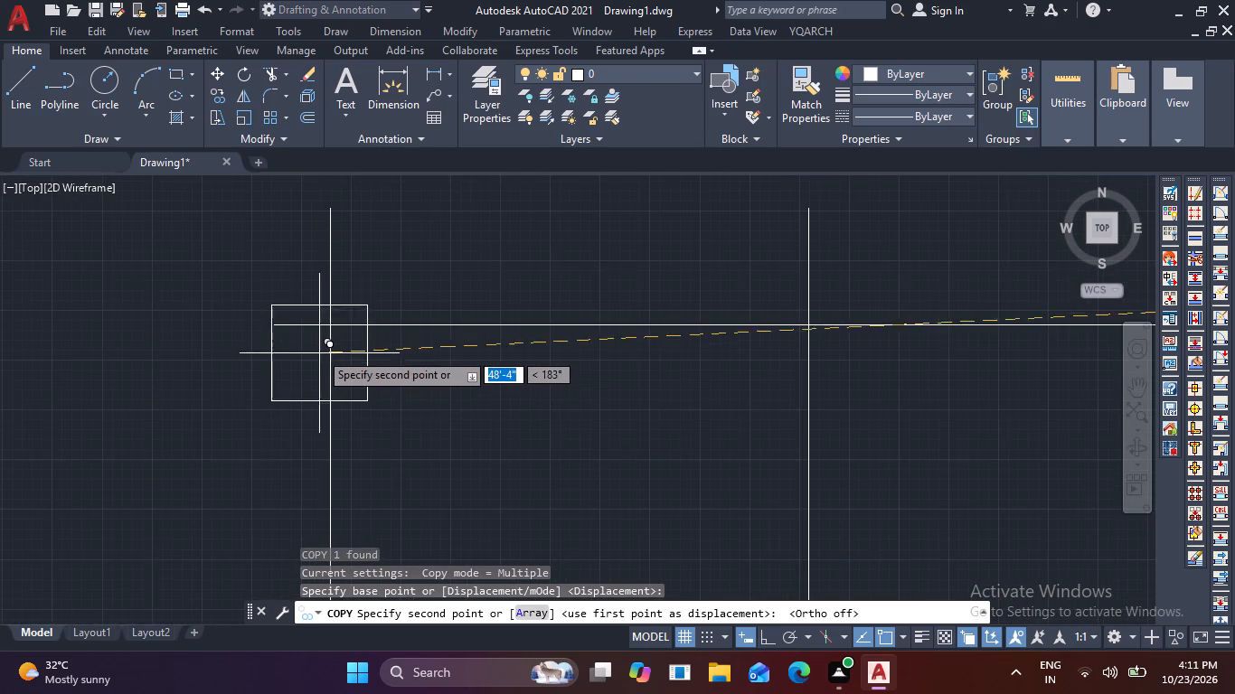
left_click(330, 327)
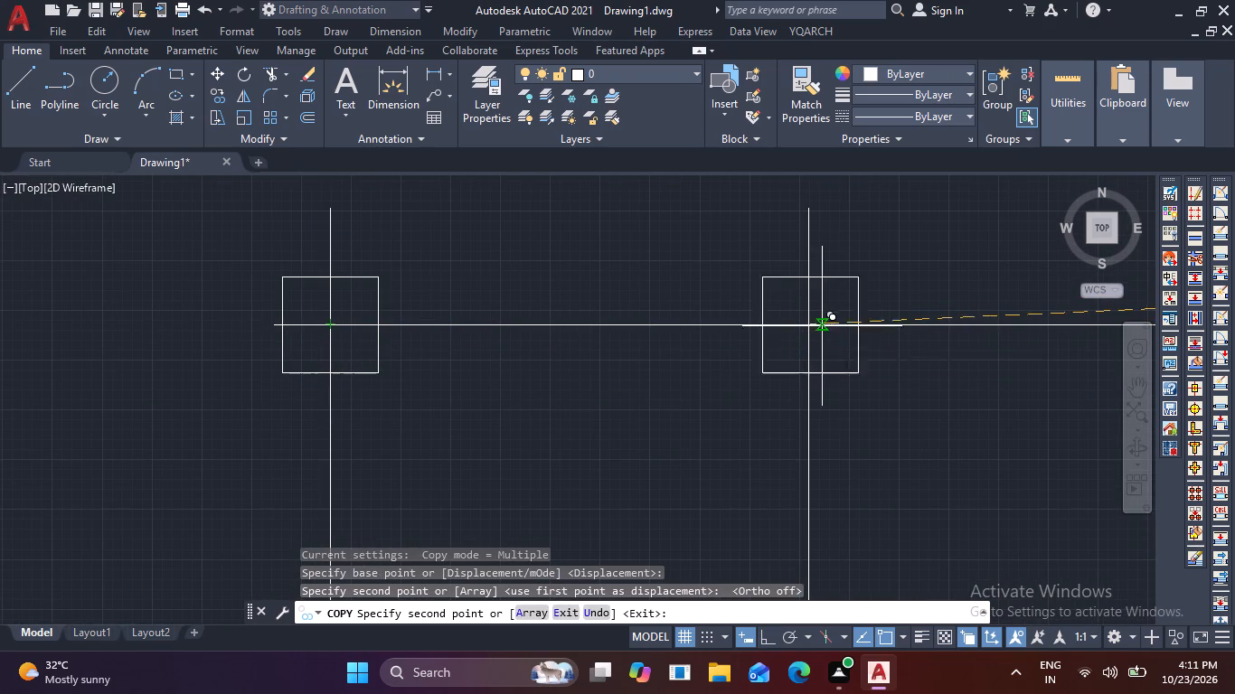
left_click(812, 324)
scroll(844, 360, "down", 2)
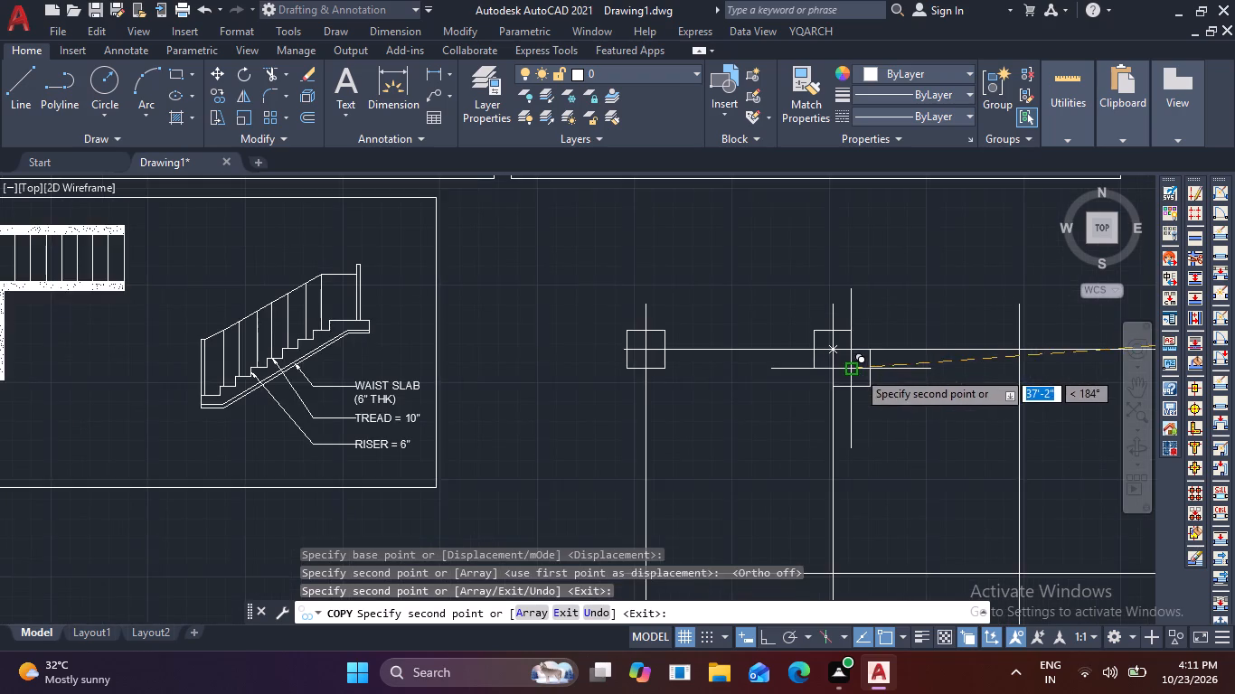
middle_click_drag(835, 370, 354, 387)
middle_click(354, 387)
scroll(514, 364, "up", 1)
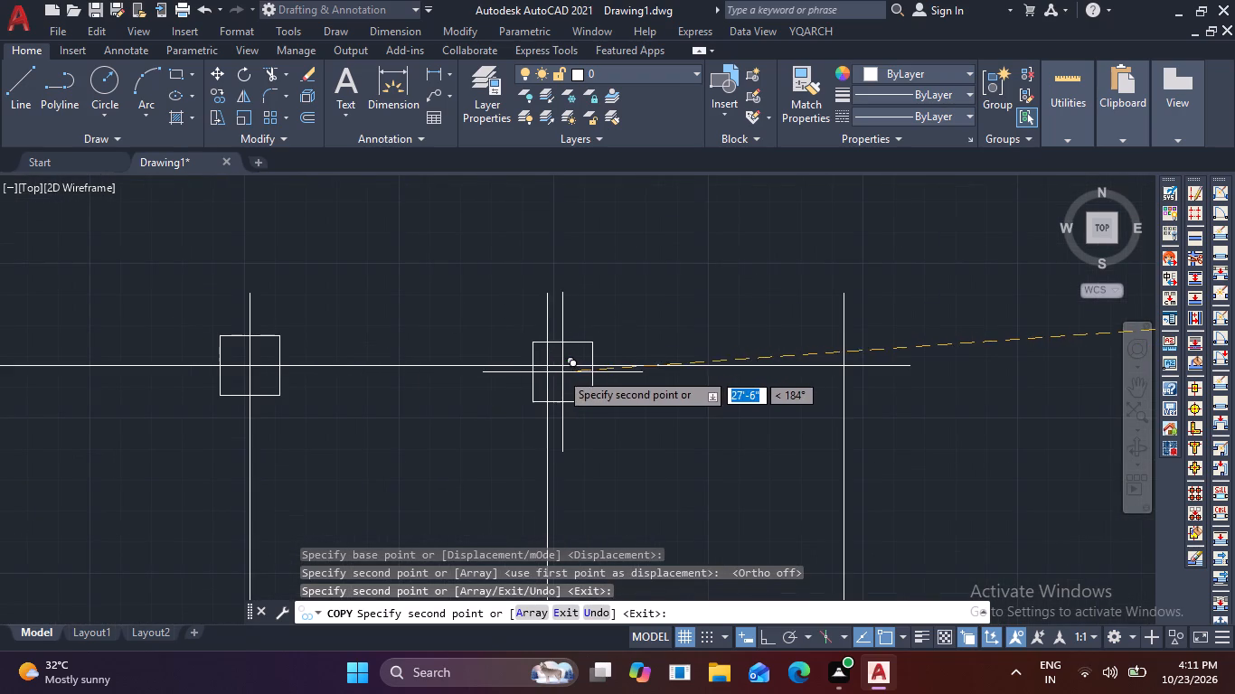
left_click(542, 365)
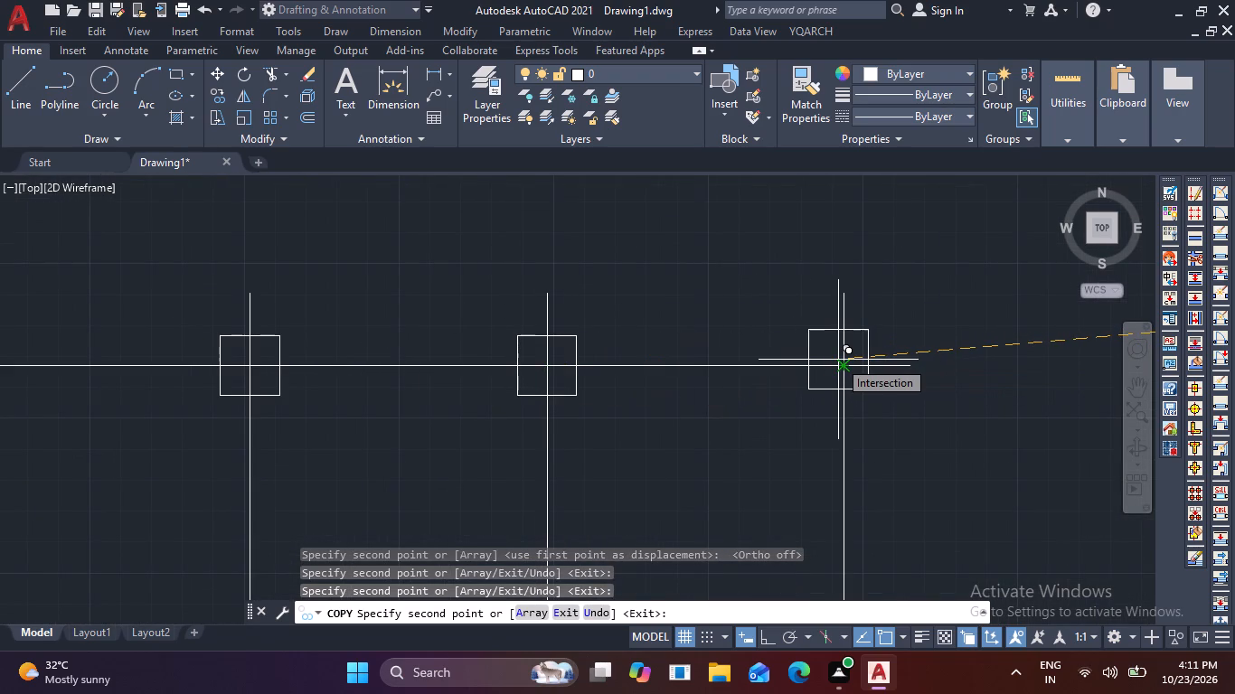
left_click(848, 368)
Place copies of the square centred on the four intersections along the grid's second horizontal line.
scroll(902, 370, "down", 2)
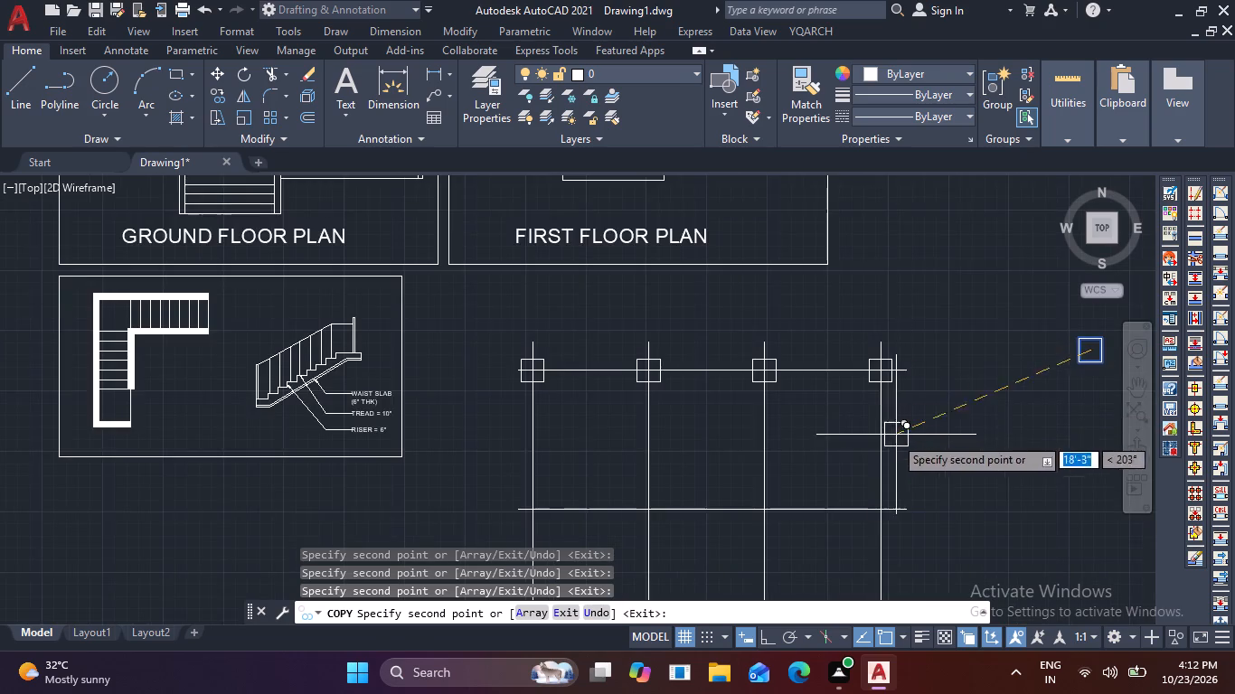
middle_click_drag(877, 458, 864, 357)
scroll(467, 410, "up", 2)
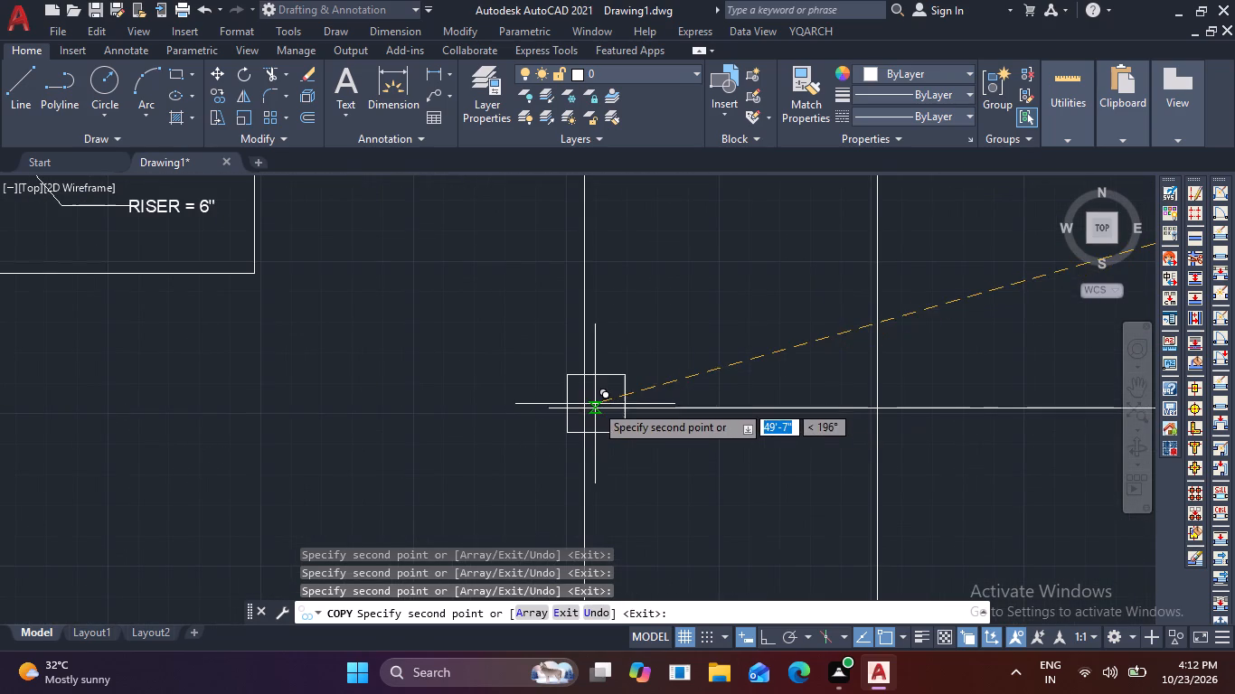
left_click(584, 408)
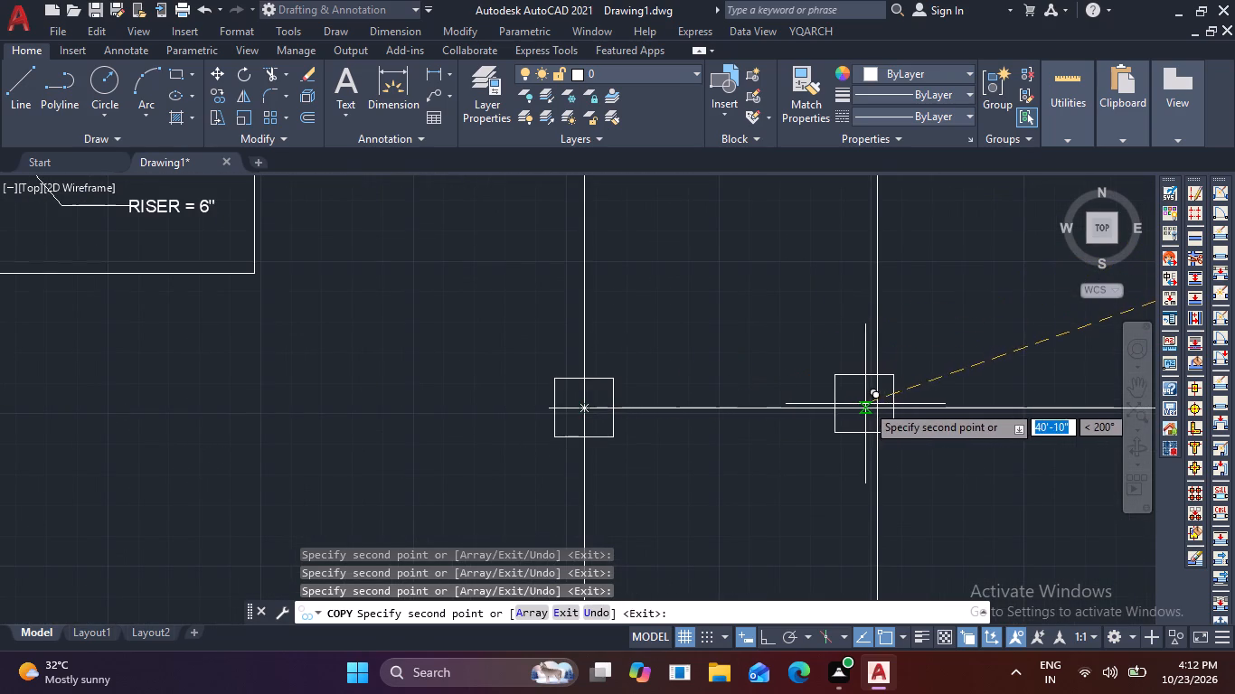
left_click(873, 406)
middle_click_drag(941, 448, 288, 486)
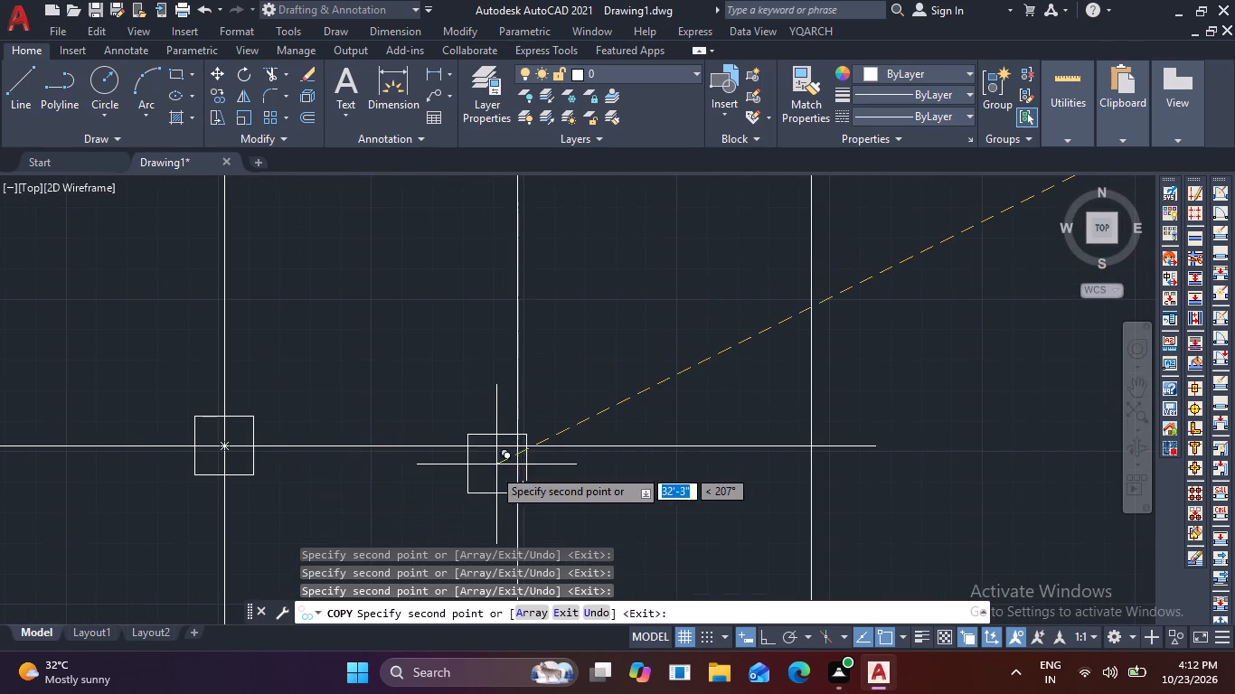
left_click(516, 443)
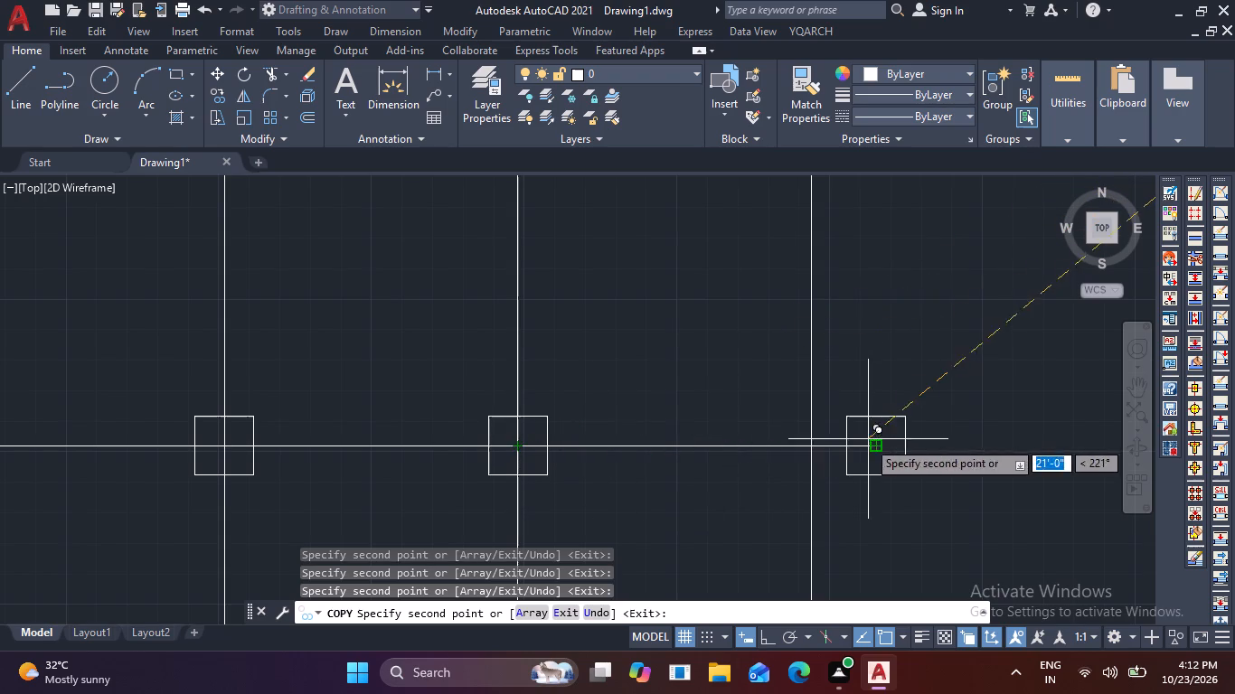
left_click(806, 447)
Place copies of the square centred on the four intersections along the grid's third horizontal line.
scroll(823, 446, "down", 3)
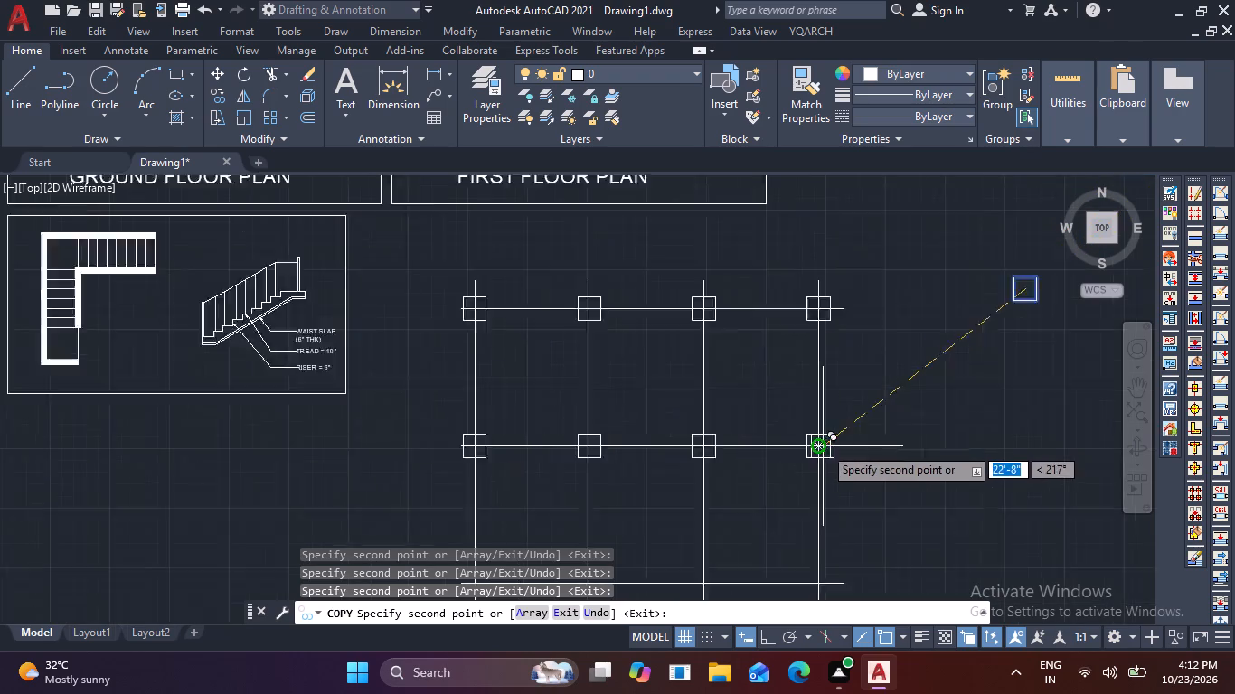
middle_click_drag(836, 461, 799, 322)
scroll(761, 395, "up", 2)
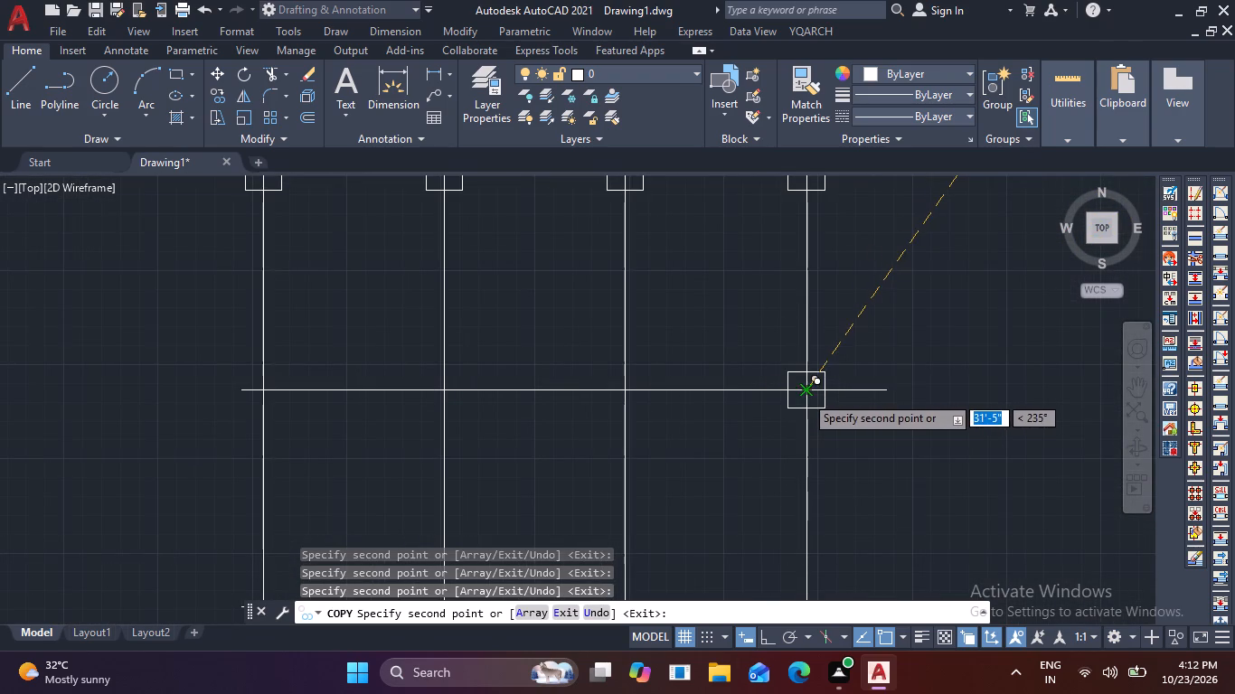
left_click(805, 395)
left_click(629, 389)
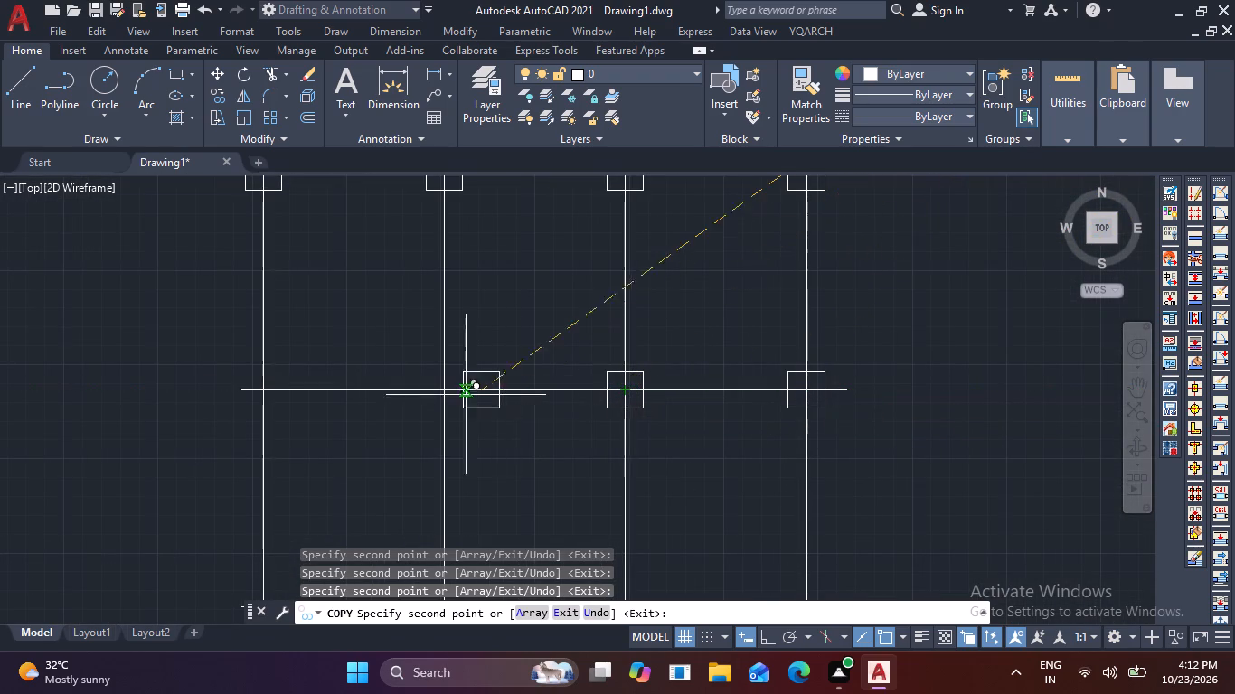
left_click(439, 391)
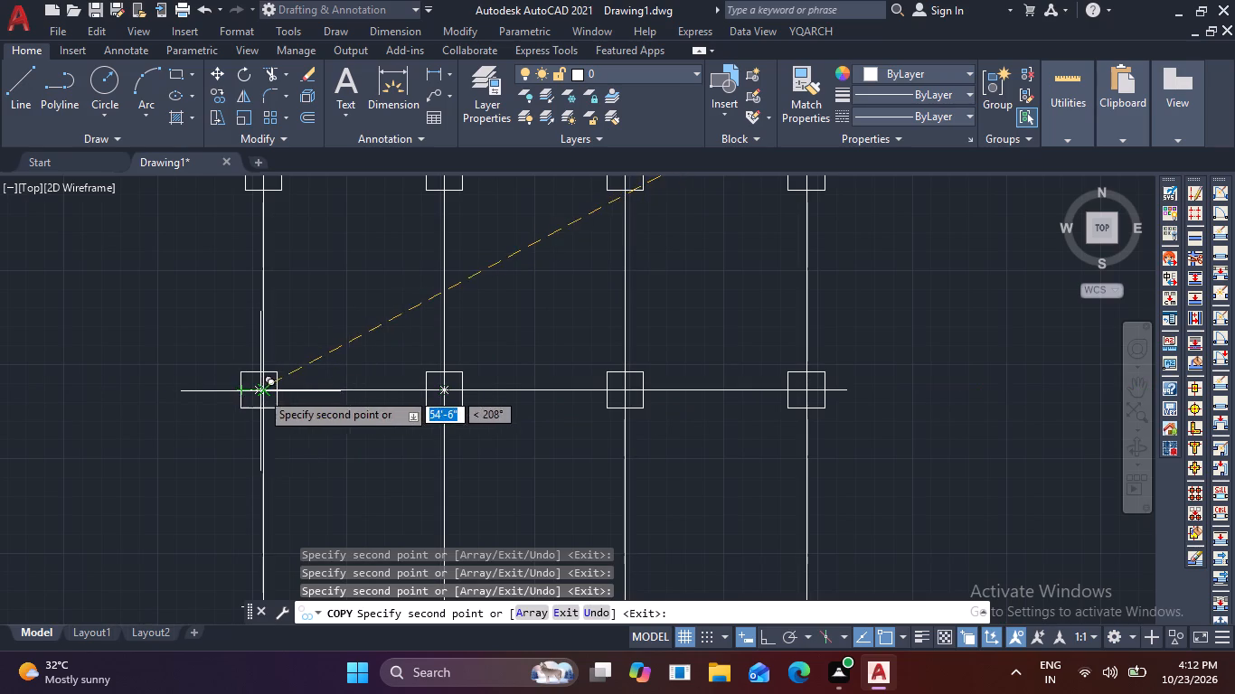
left_click(260, 392)
Place copies of the square centred on the four intersections along the grid's bottom horizontal line.
scroll(457, 425, "down", 2)
middle_click_drag(459, 452, 476, 390)
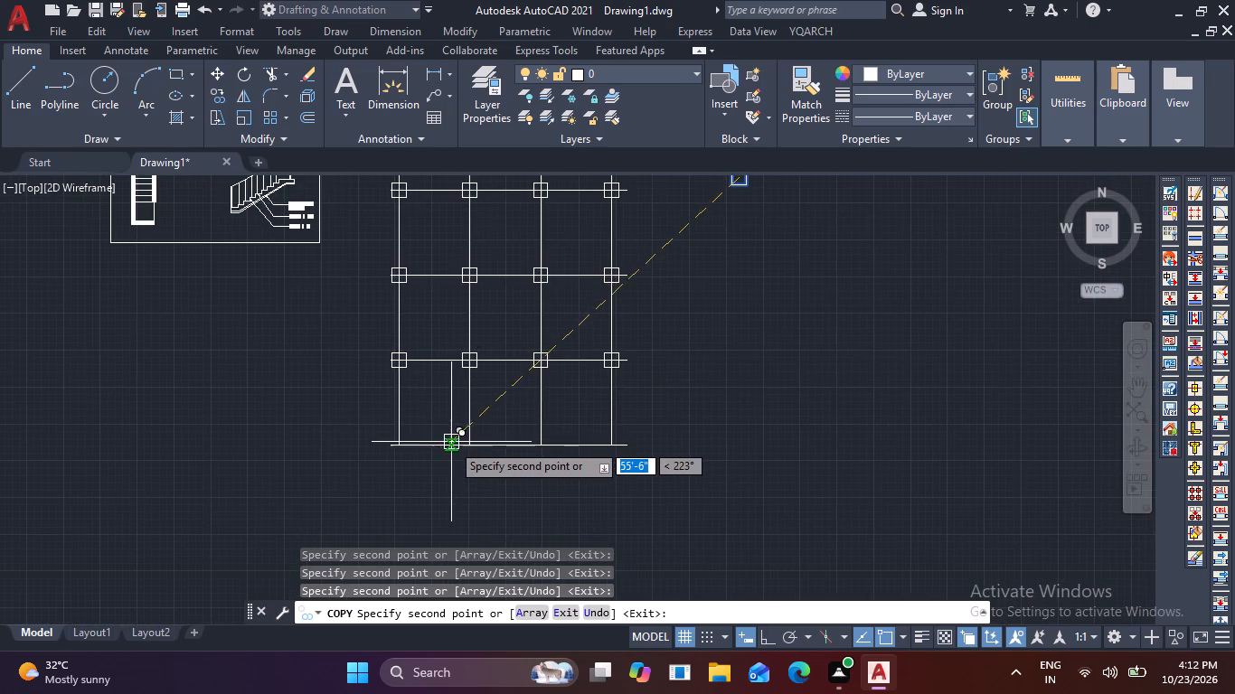
scroll(406, 449, "up", 2)
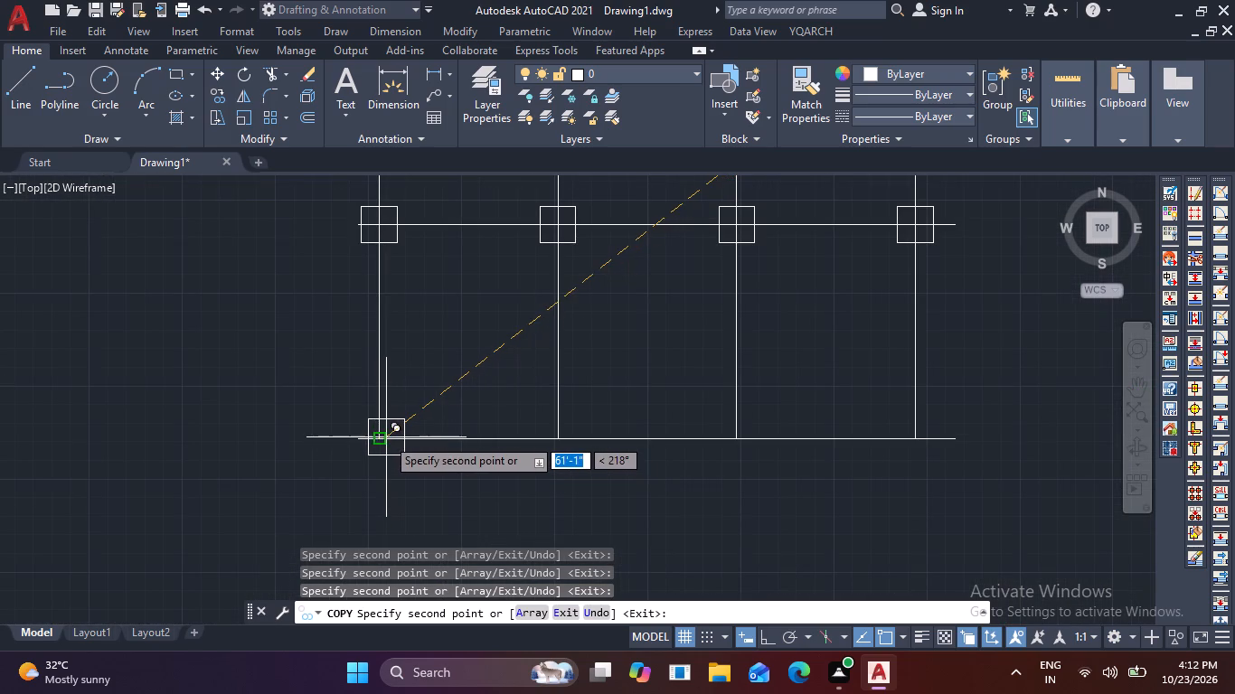
left_click(386, 437)
left_click(557, 437)
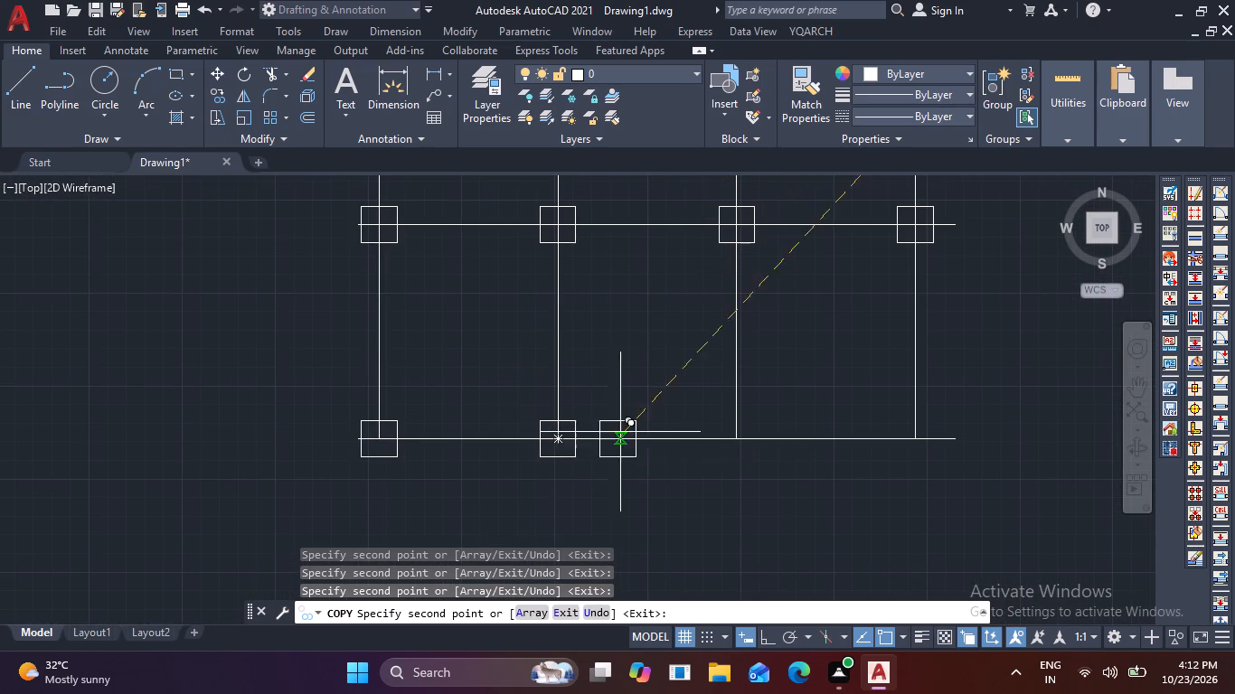
left_click(731, 440)
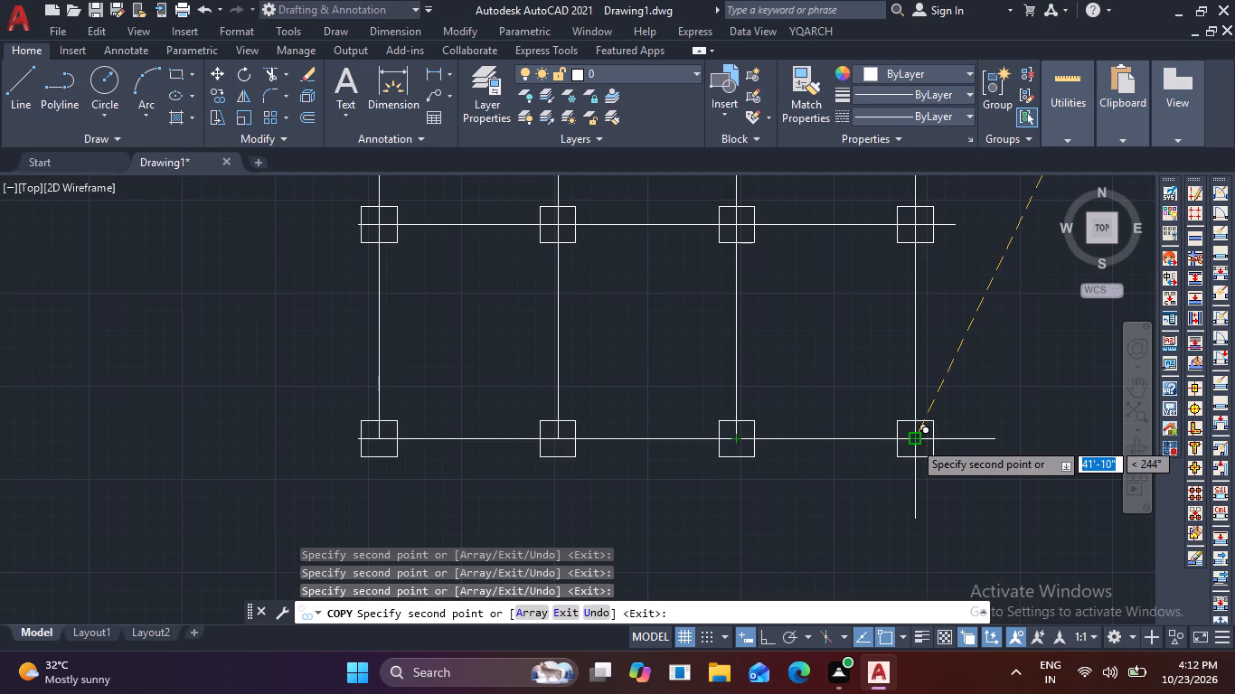
left_click(913, 441)
key("Escape")
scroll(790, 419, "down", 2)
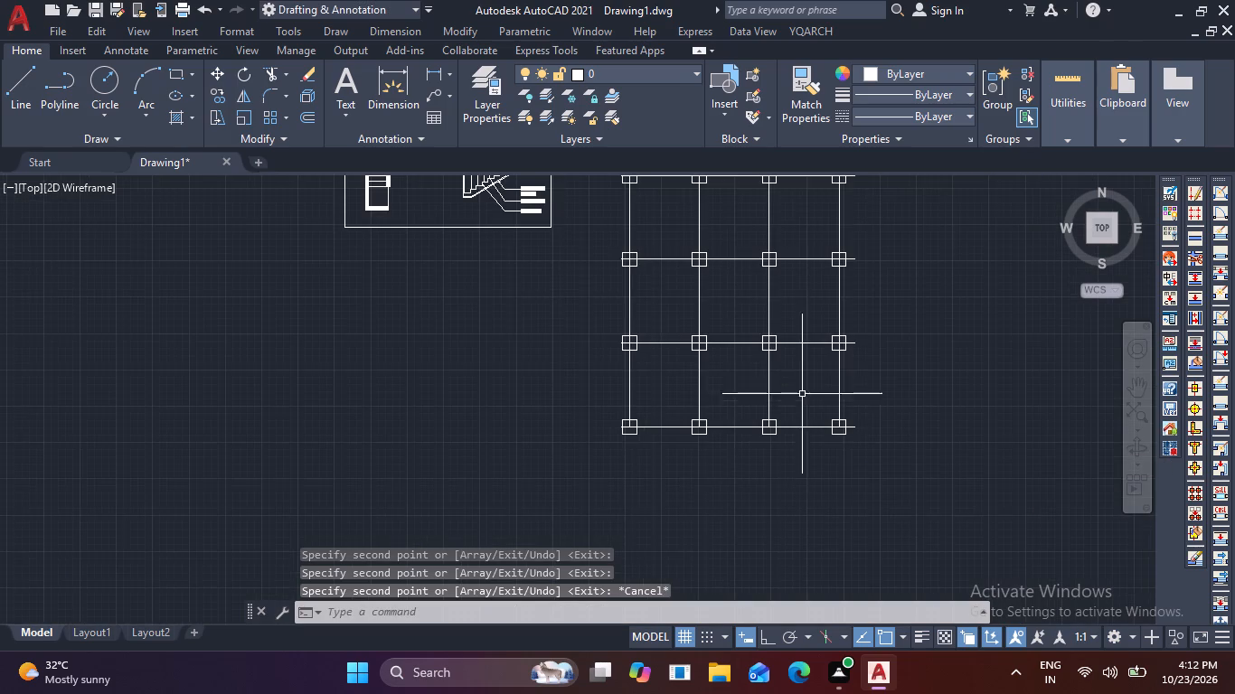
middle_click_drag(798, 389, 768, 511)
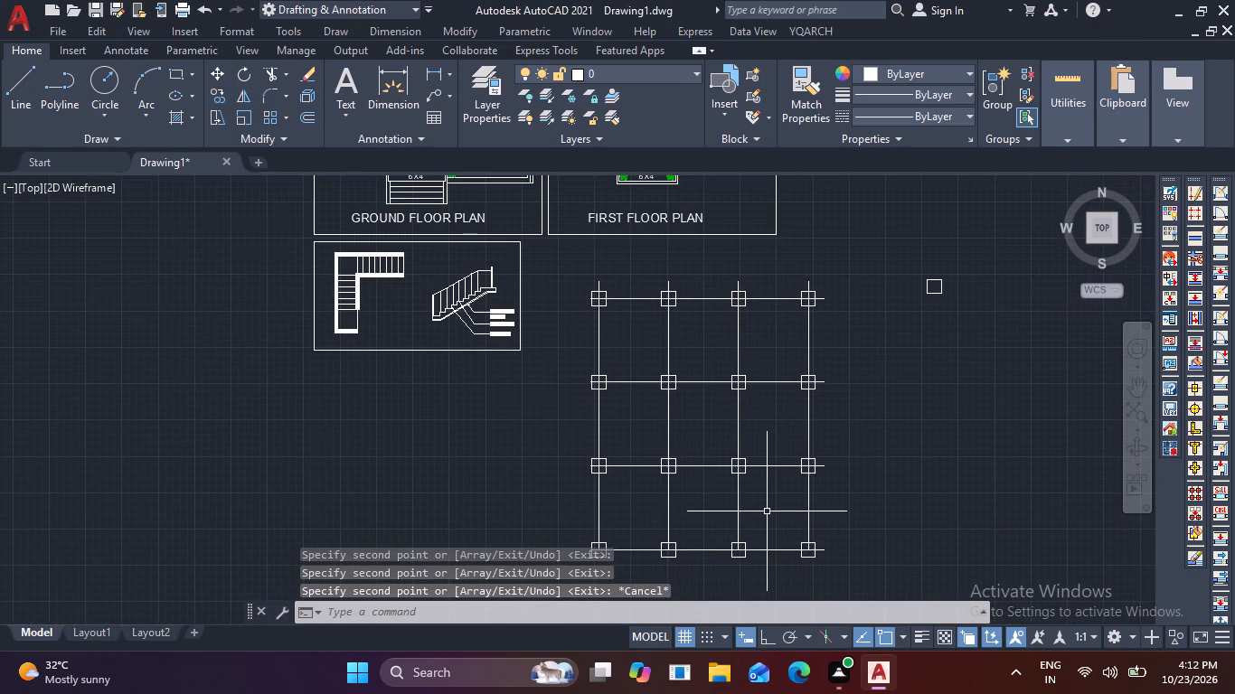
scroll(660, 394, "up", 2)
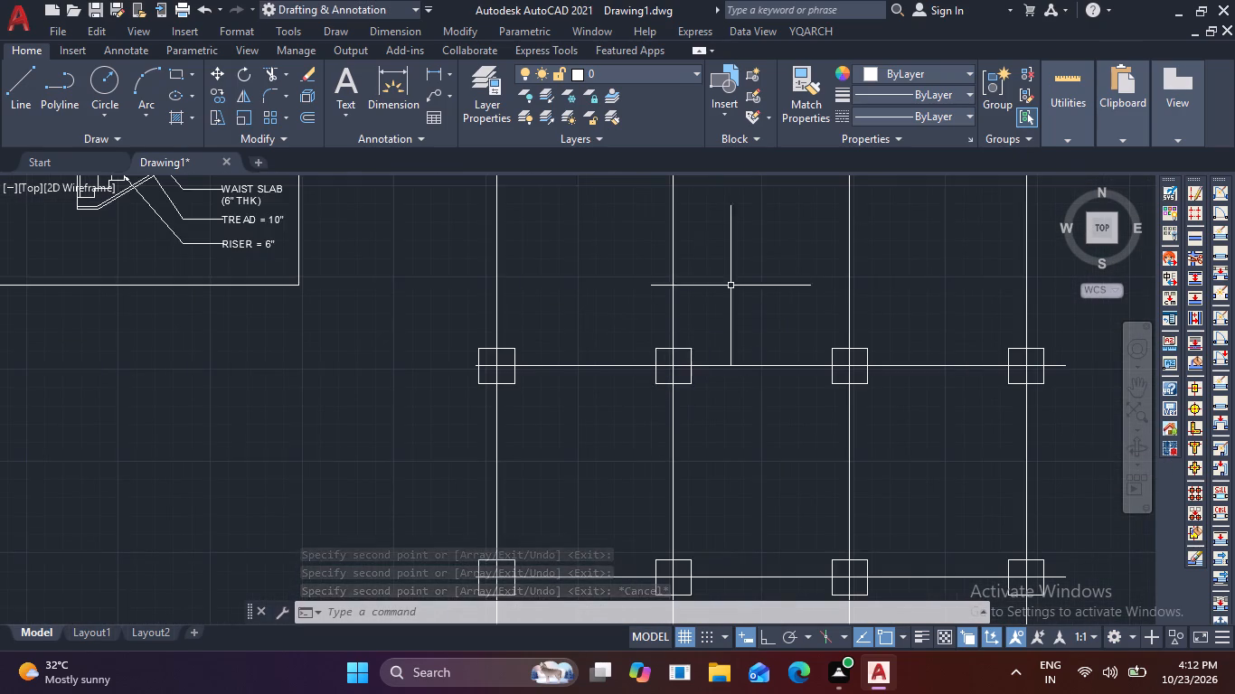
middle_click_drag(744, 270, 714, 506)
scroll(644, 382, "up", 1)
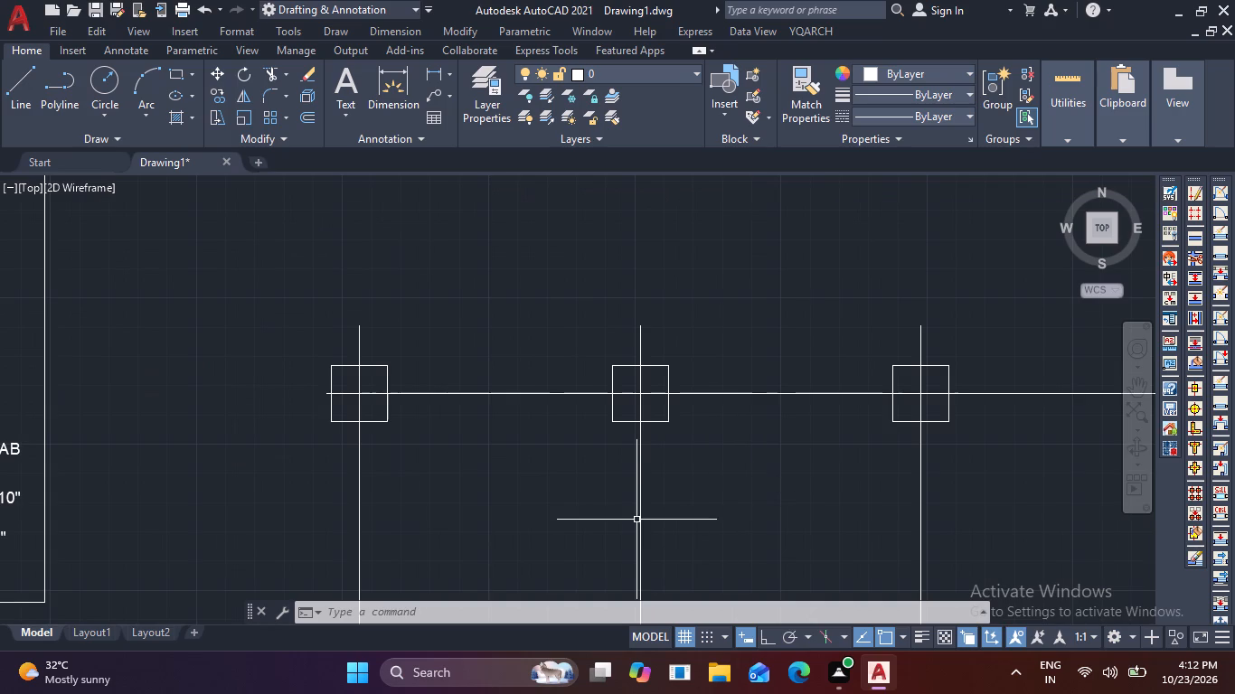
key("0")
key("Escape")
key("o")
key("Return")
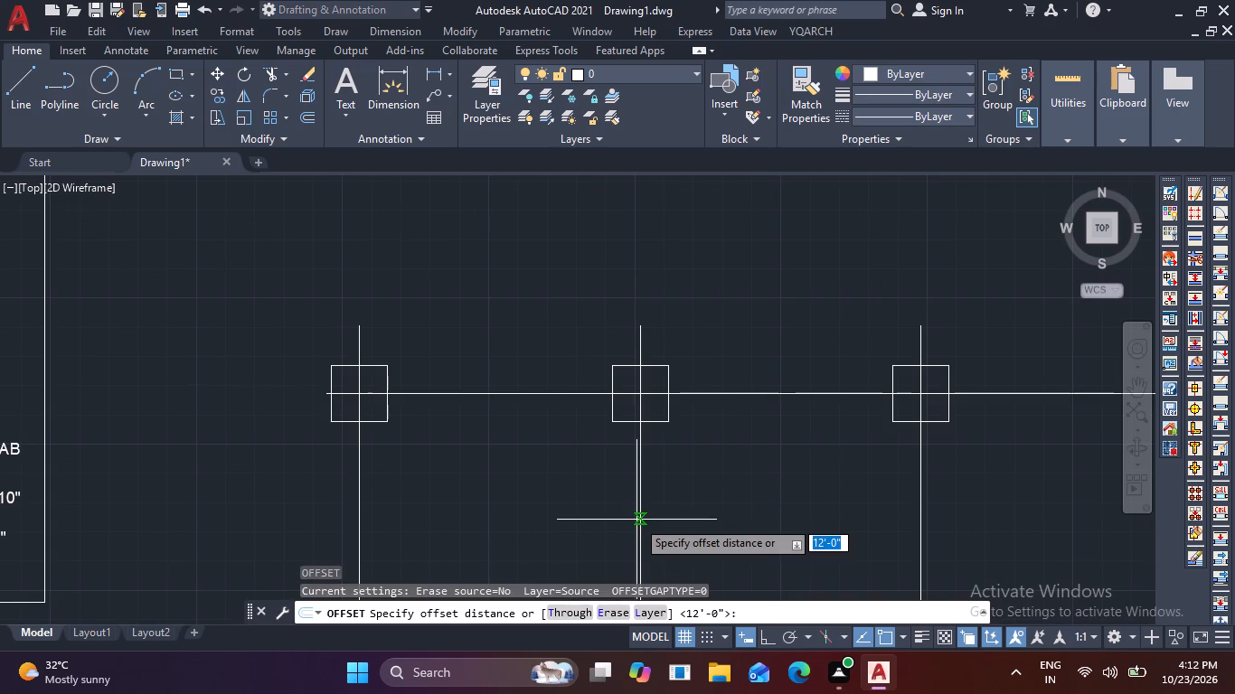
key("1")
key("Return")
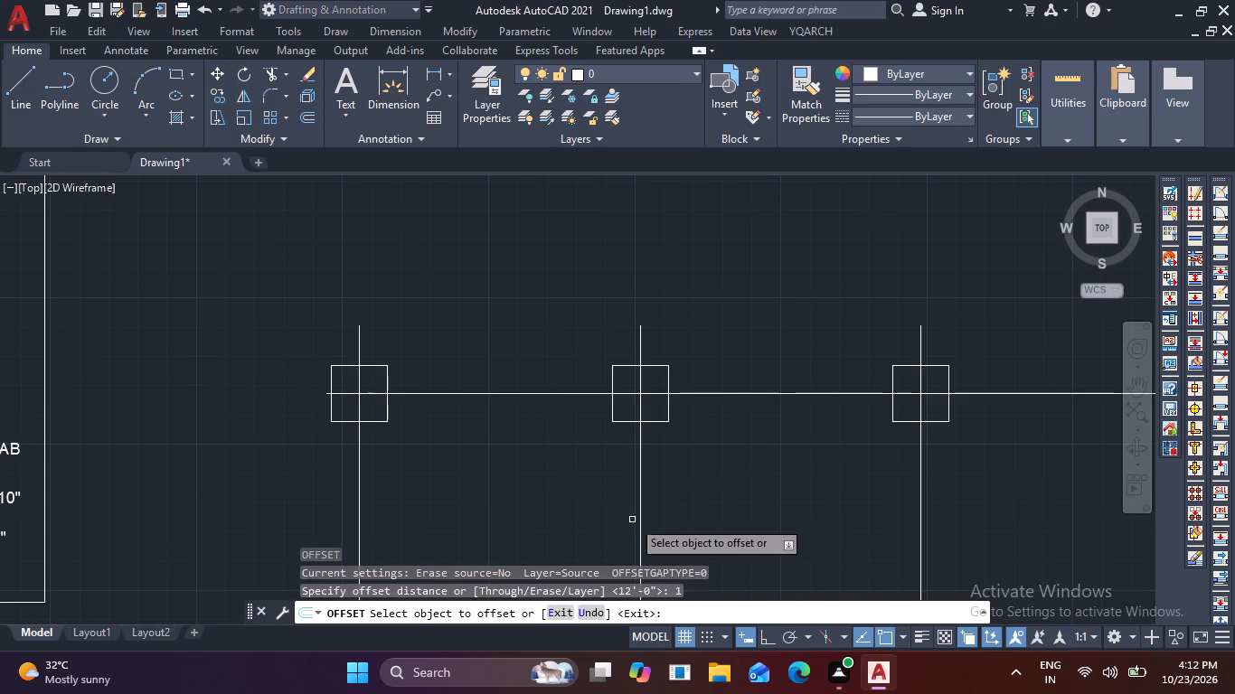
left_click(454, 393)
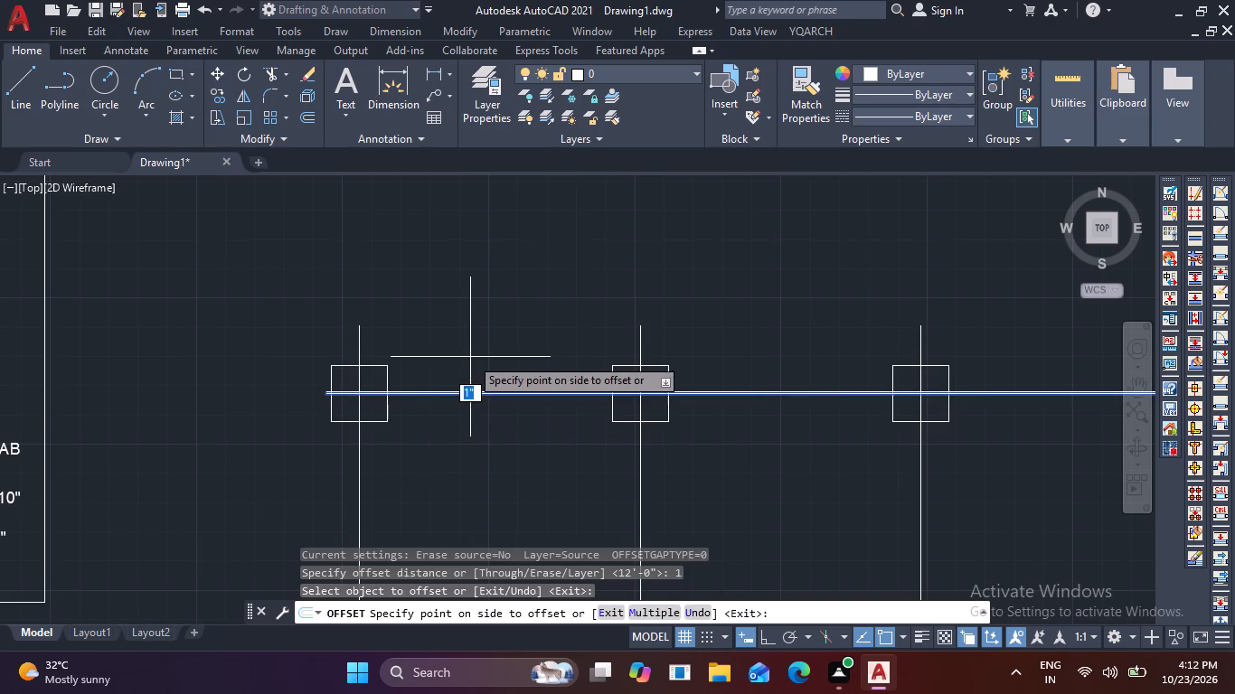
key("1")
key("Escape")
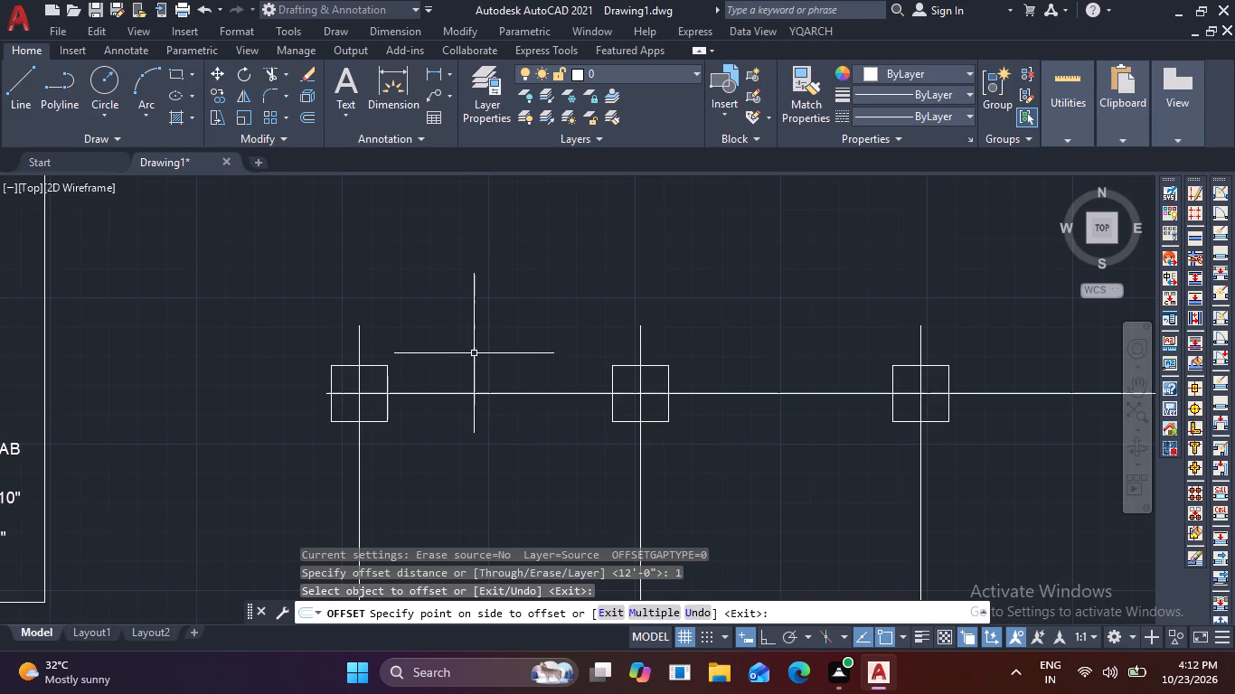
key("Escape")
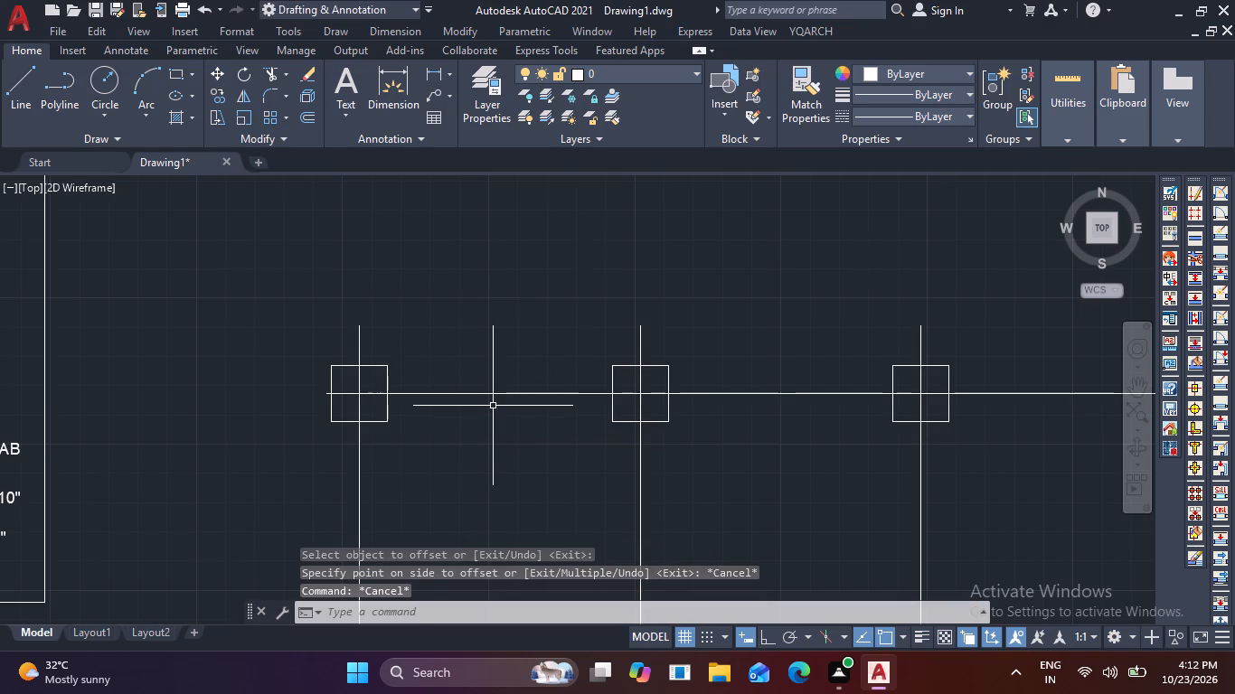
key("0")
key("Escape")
Offset the grid's top horizontal line by 1' above and below.
key("o")
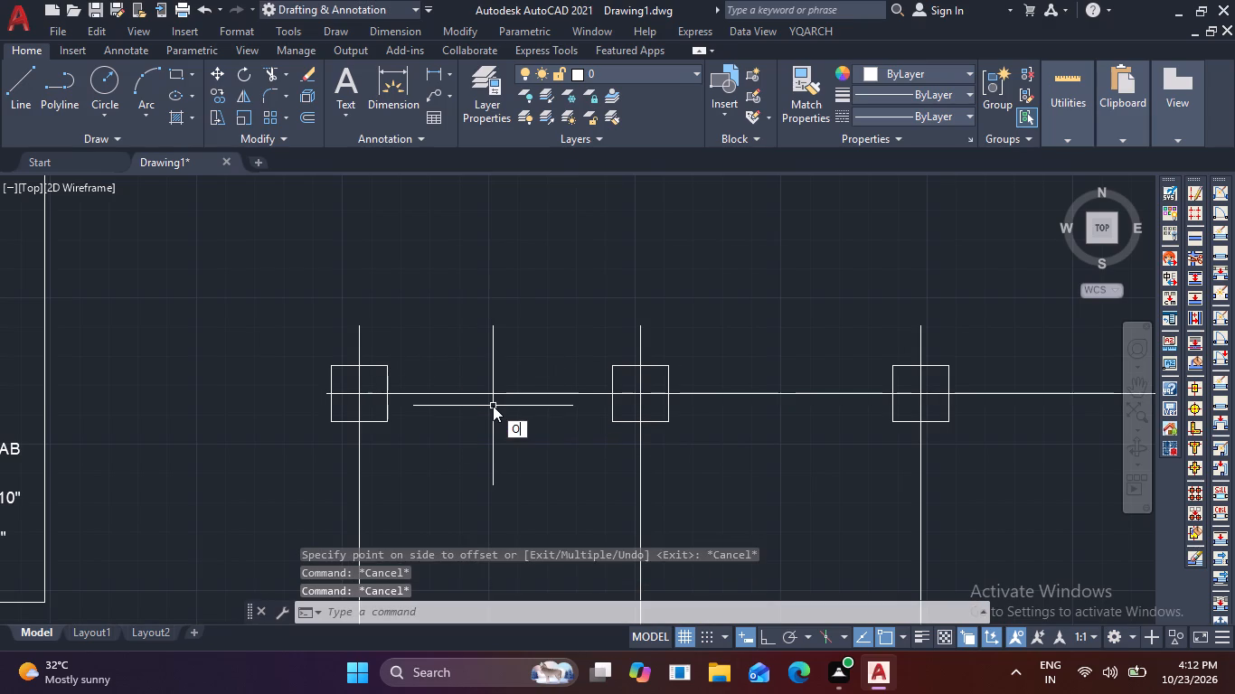
key("Return")
key("1")
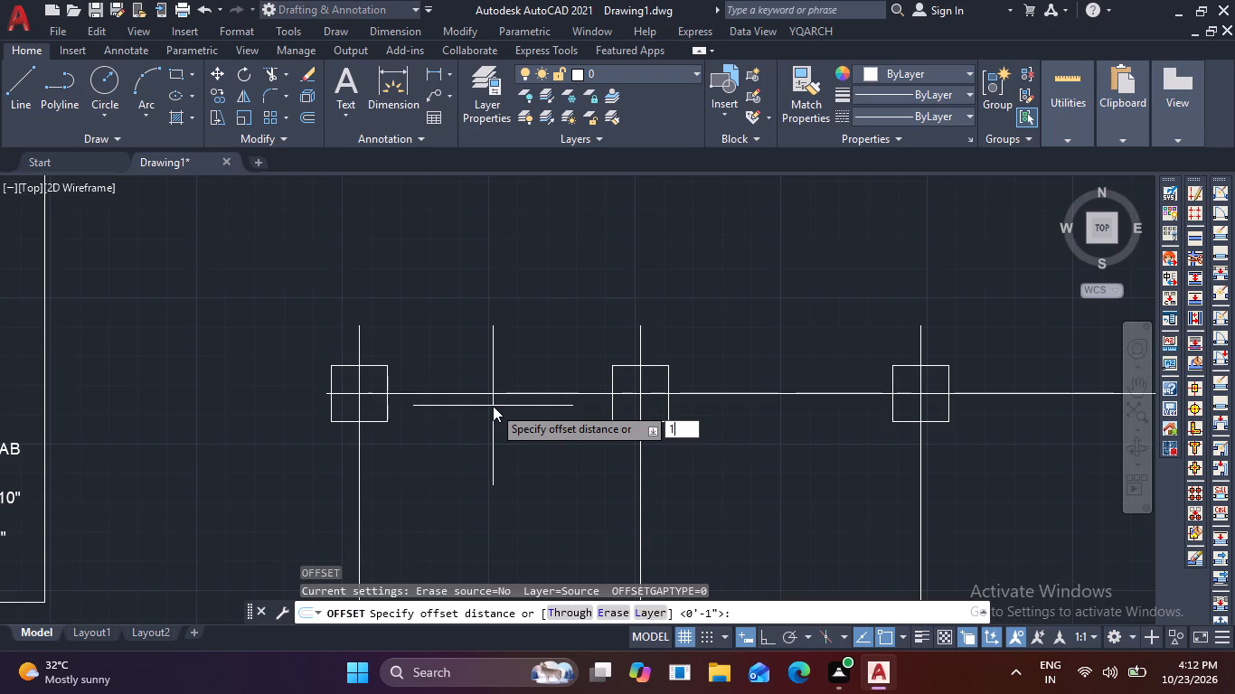
key("apostrophe")
key("Return")
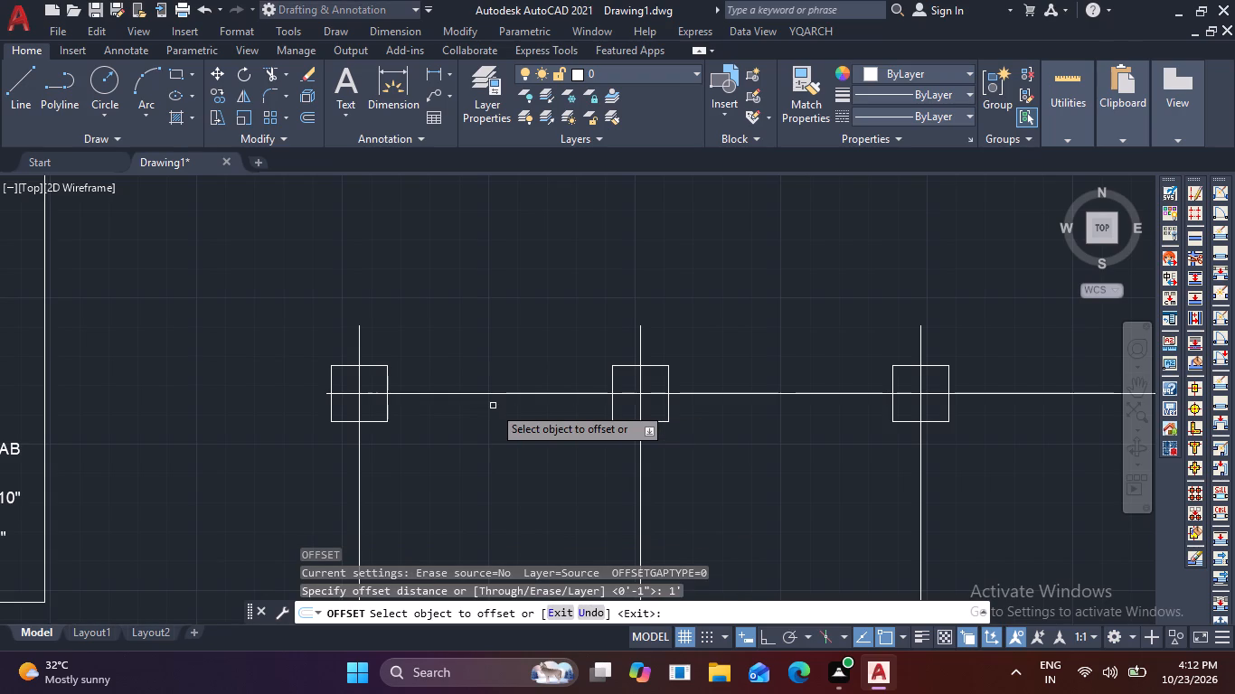
left_click(514, 395)
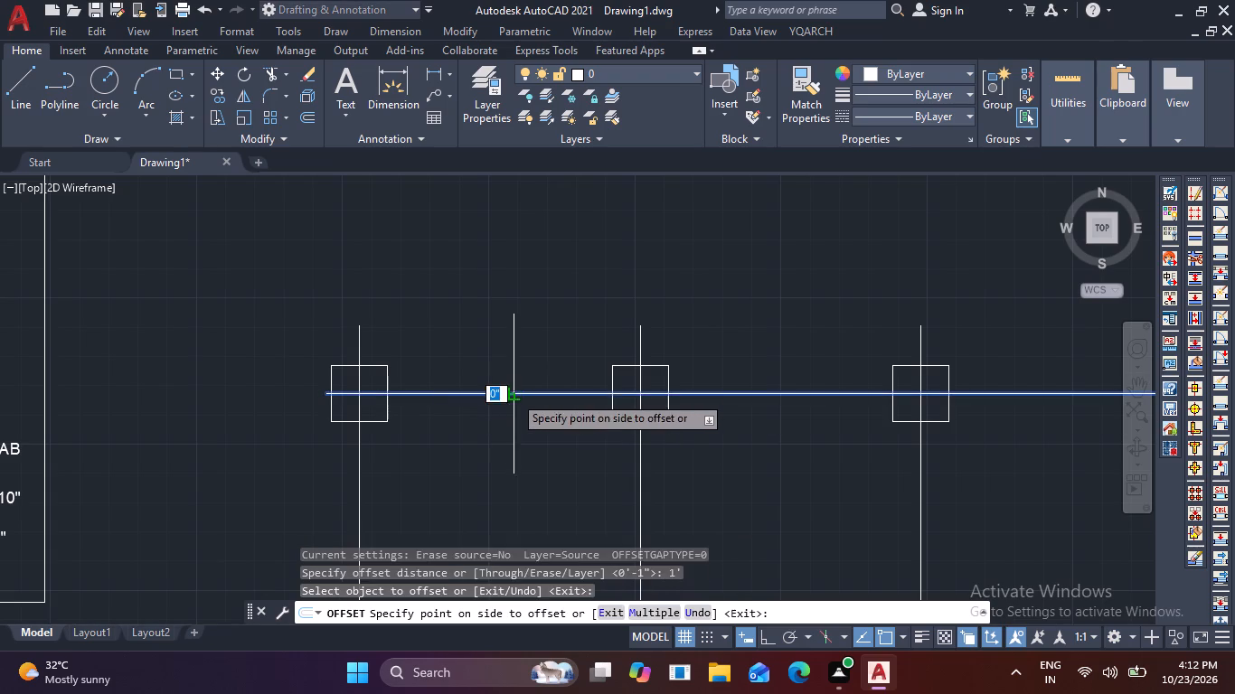
left_click(528, 354)
left_click(531, 393)
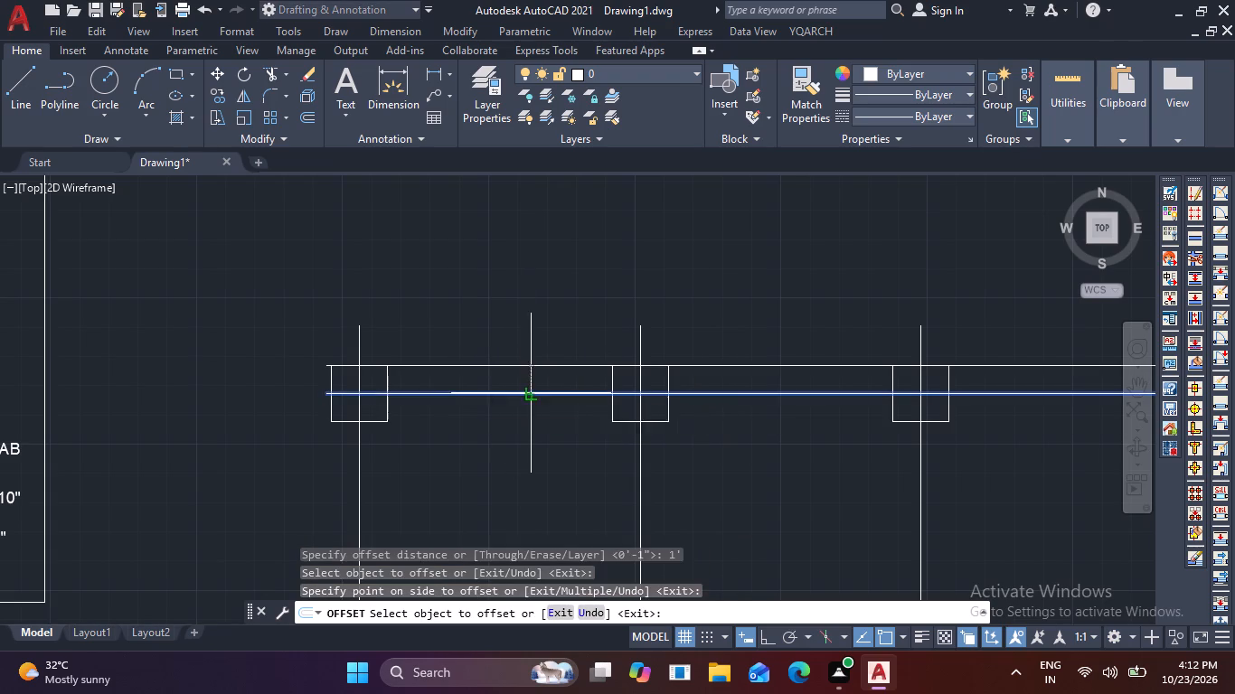
left_click(535, 436)
Offset the grid's second and leftmost vertical lines by 1' on both sides.
scroll(578, 472, "down", 2)
middle_click_drag(576, 474, 367, 409)
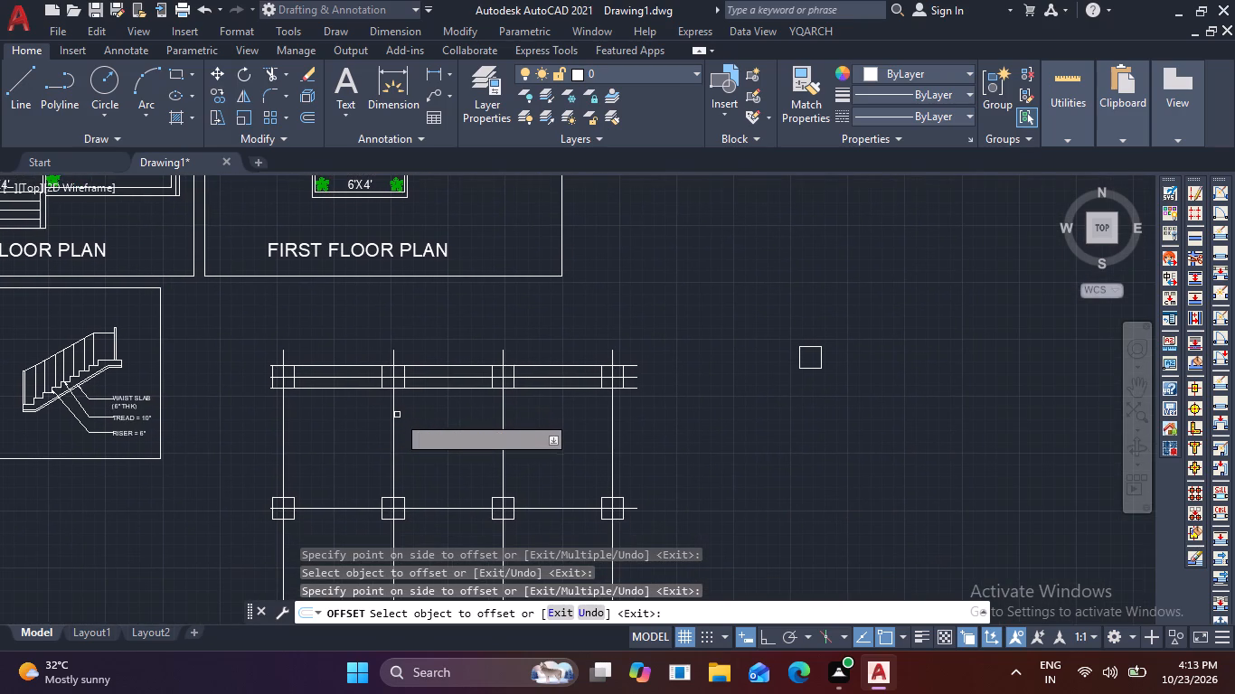
left_click(395, 415)
left_click(424, 410)
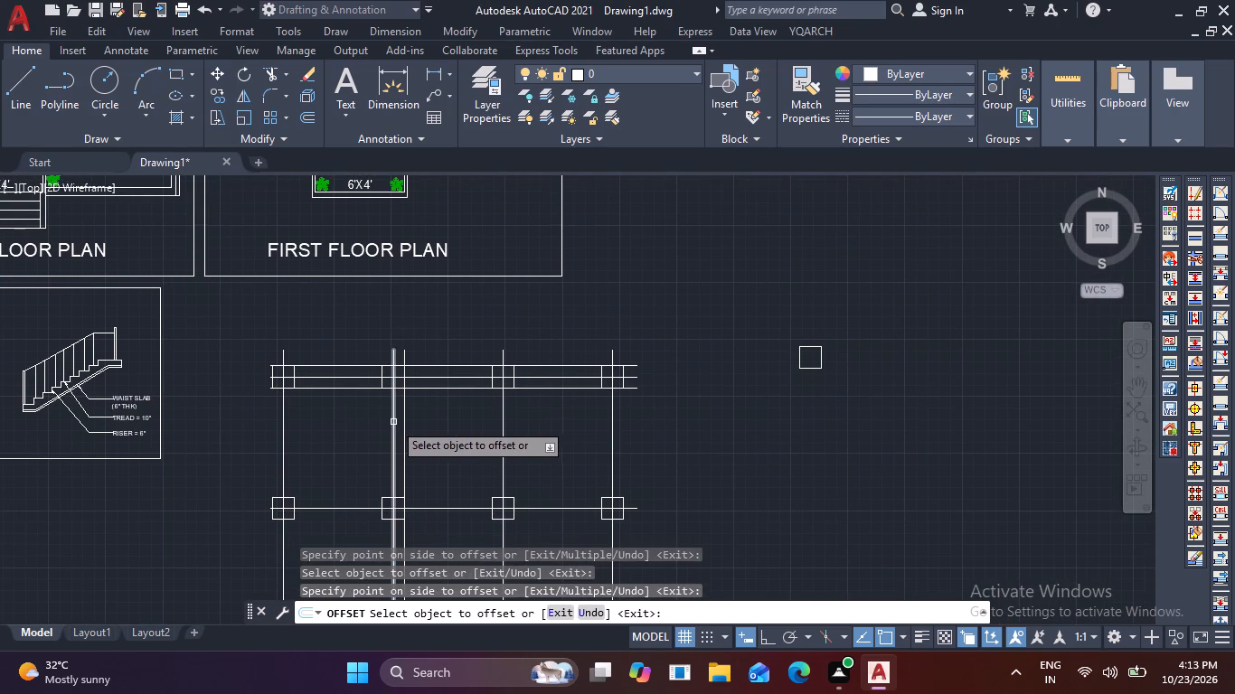
left_click(394, 422)
left_click(351, 436)
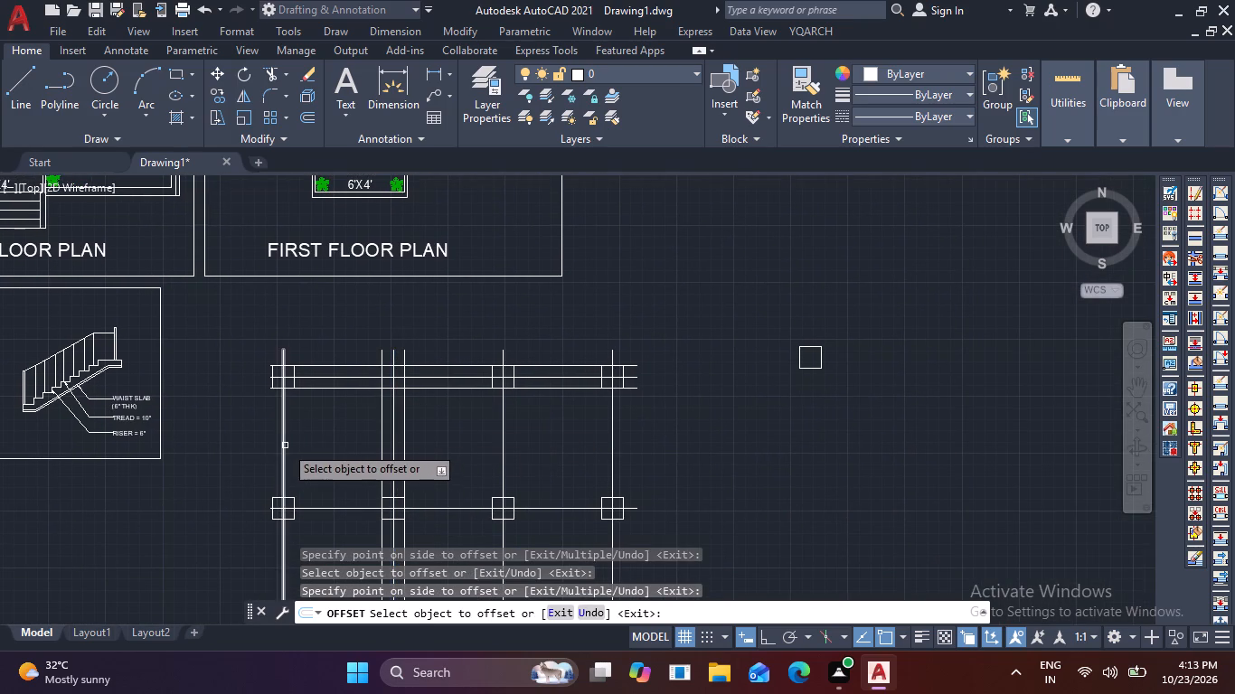
left_click(284, 445)
left_click(351, 442)
left_click(285, 447)
left_click(229, 452)
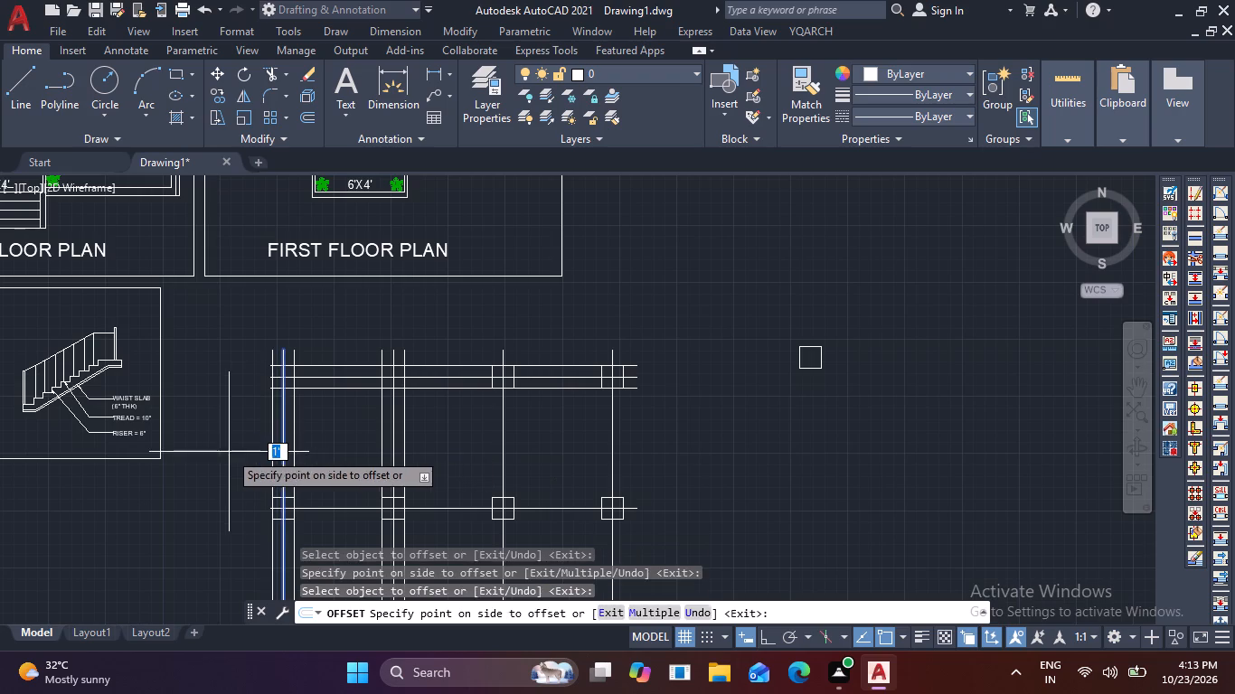
Offset the grid's third and rightmost vertical lines by 1' on both sides.
left_click(506, 426)
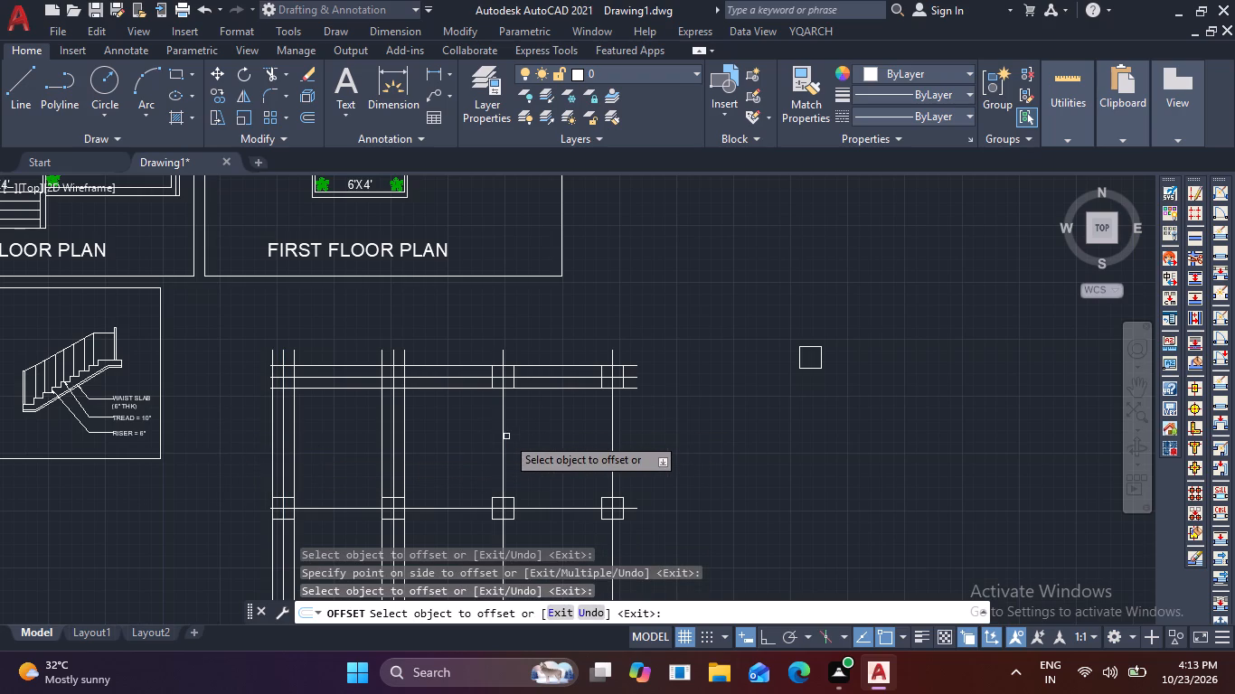
left_click(506, 436)
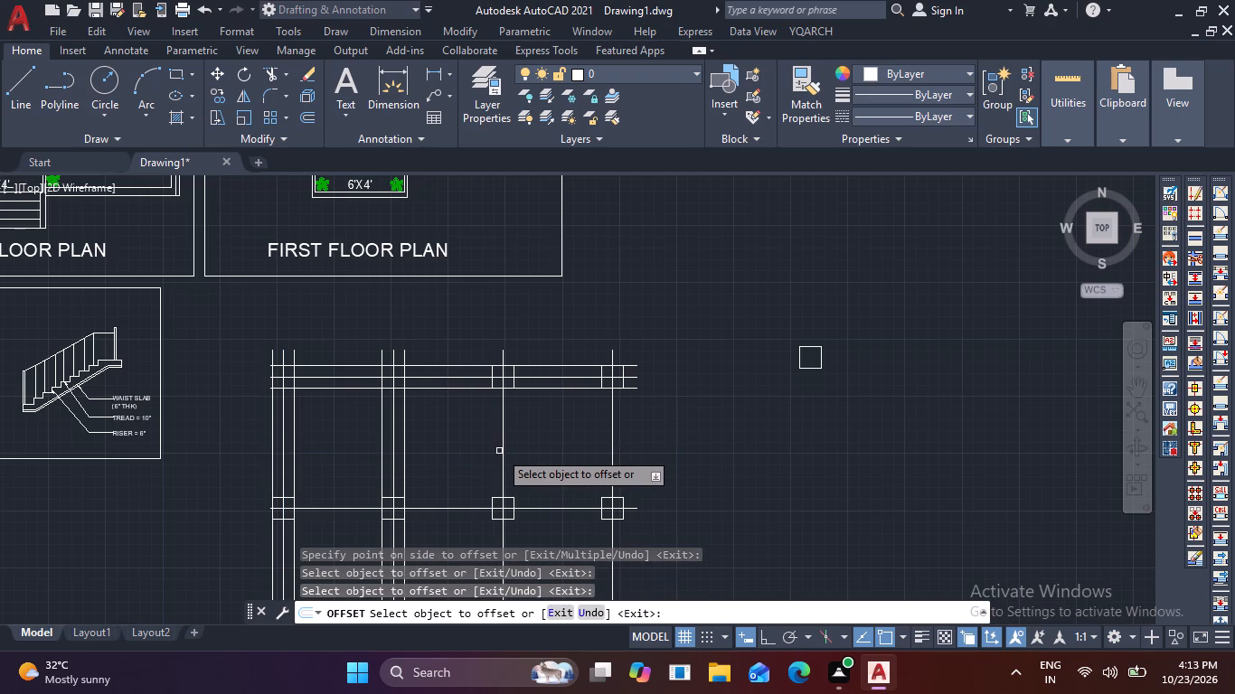
left_click(504, 451)
left_click(424, 474)
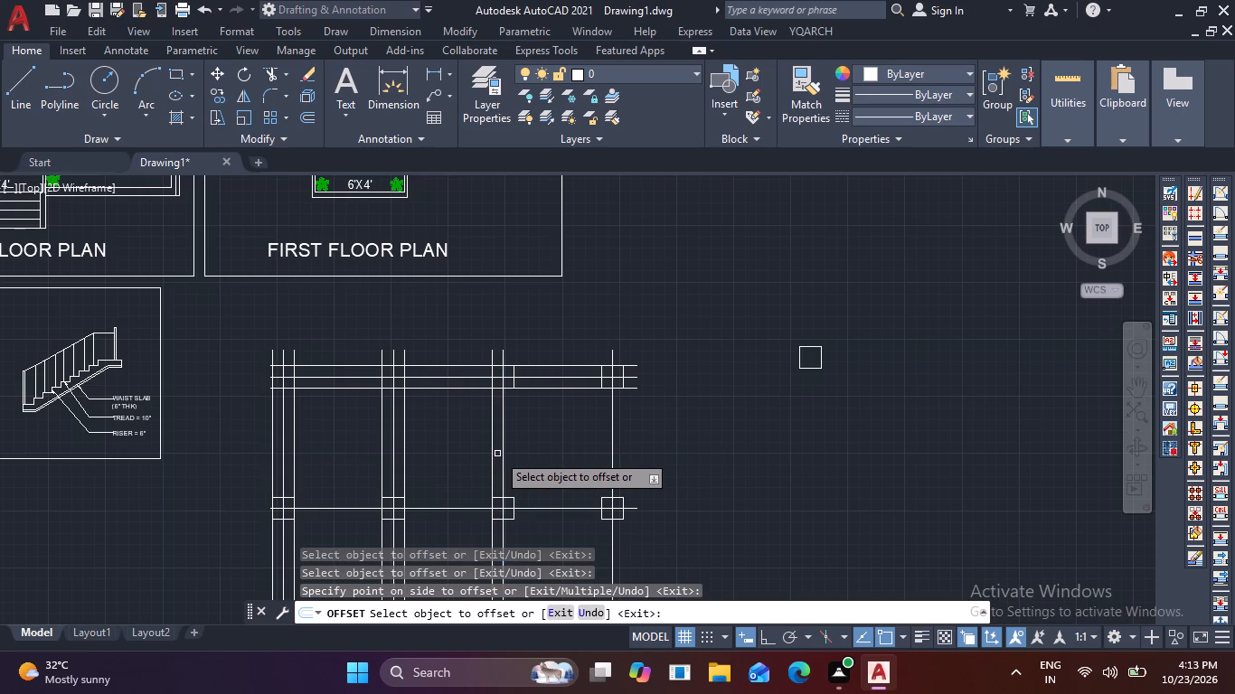
left_click(502, 454)
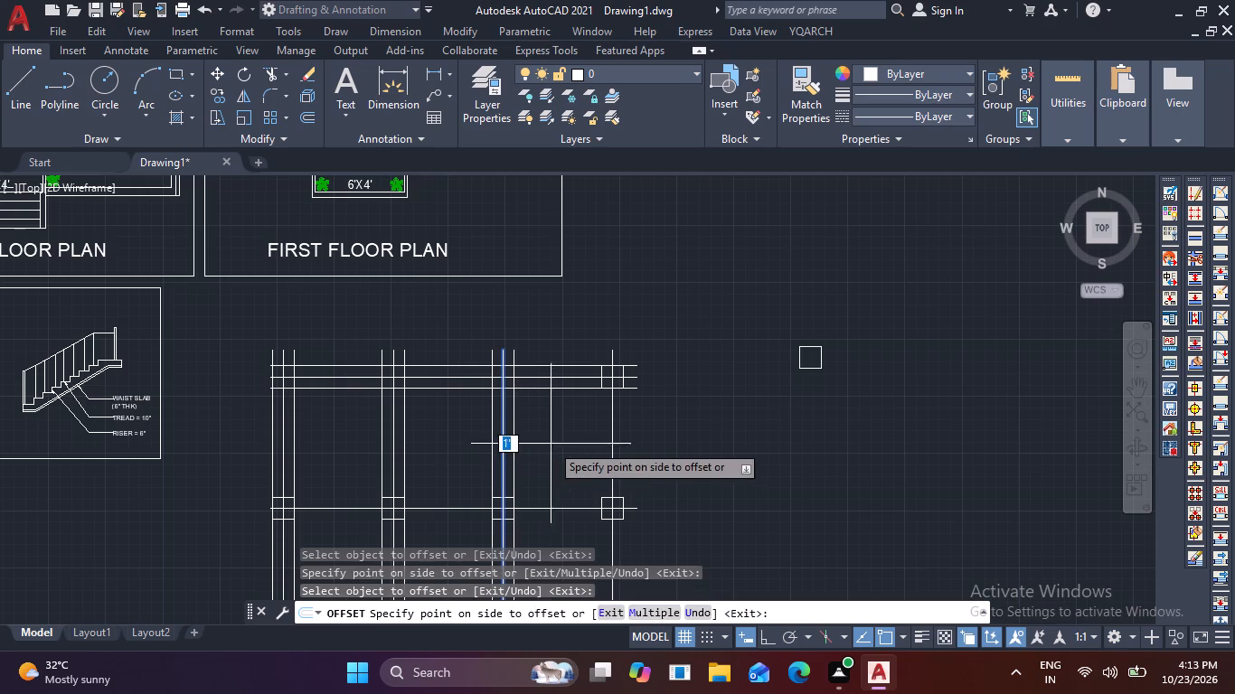
left_click(551, 444)
left_click(614, 444)
left_click(552, 461)
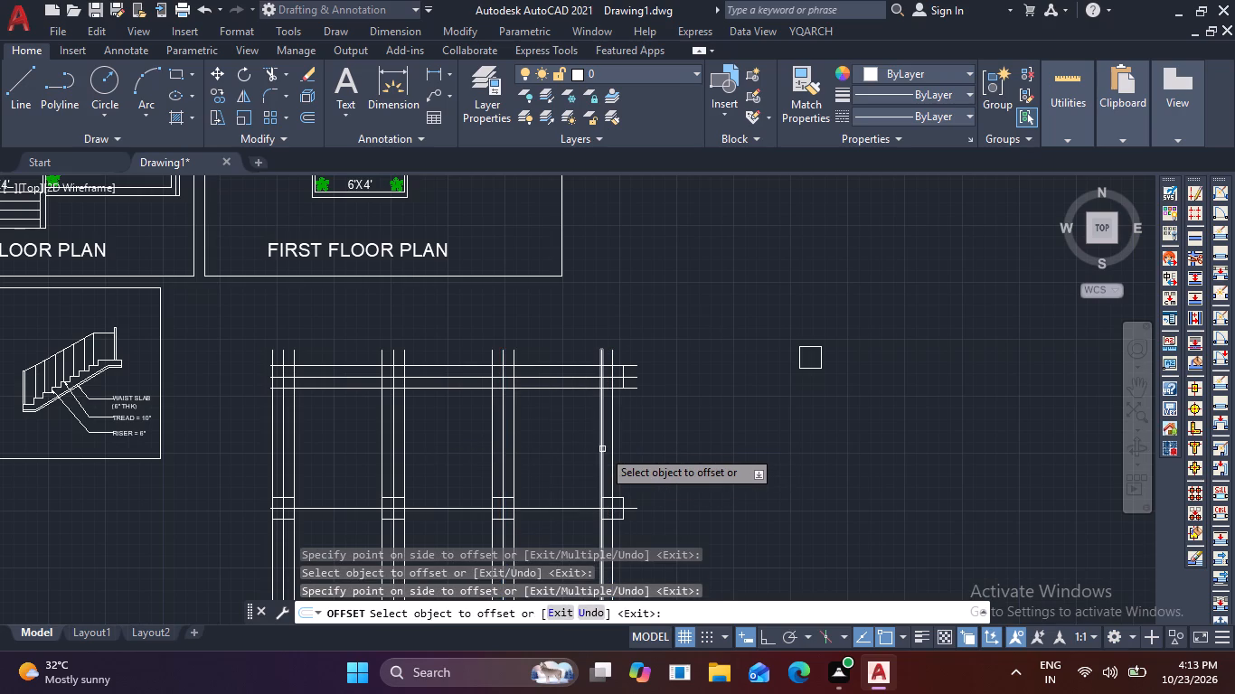
left_click(613, 447)
left_click(649, 439)
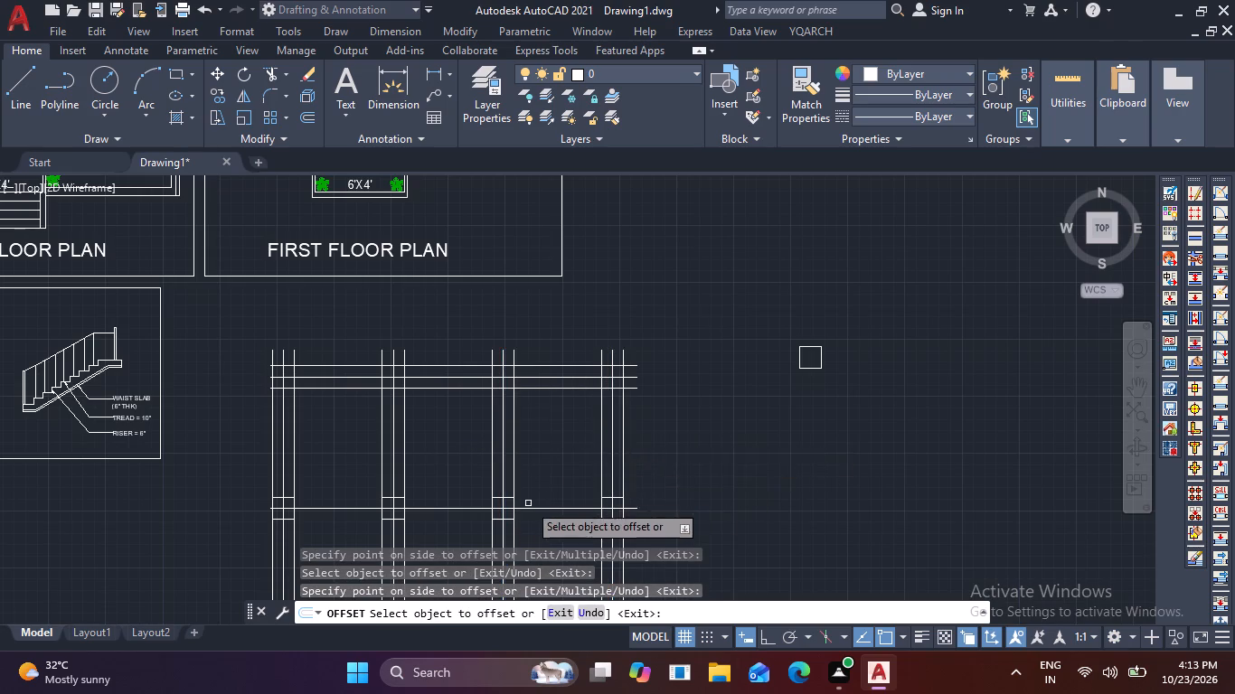
Offset the grid's second horizontal line by 1' above and below.
scroll(511, 509, "up", 2)
middle_click_drag(460, 492, 491, 392)
left_click(455, 411)
left_click(458, 371)
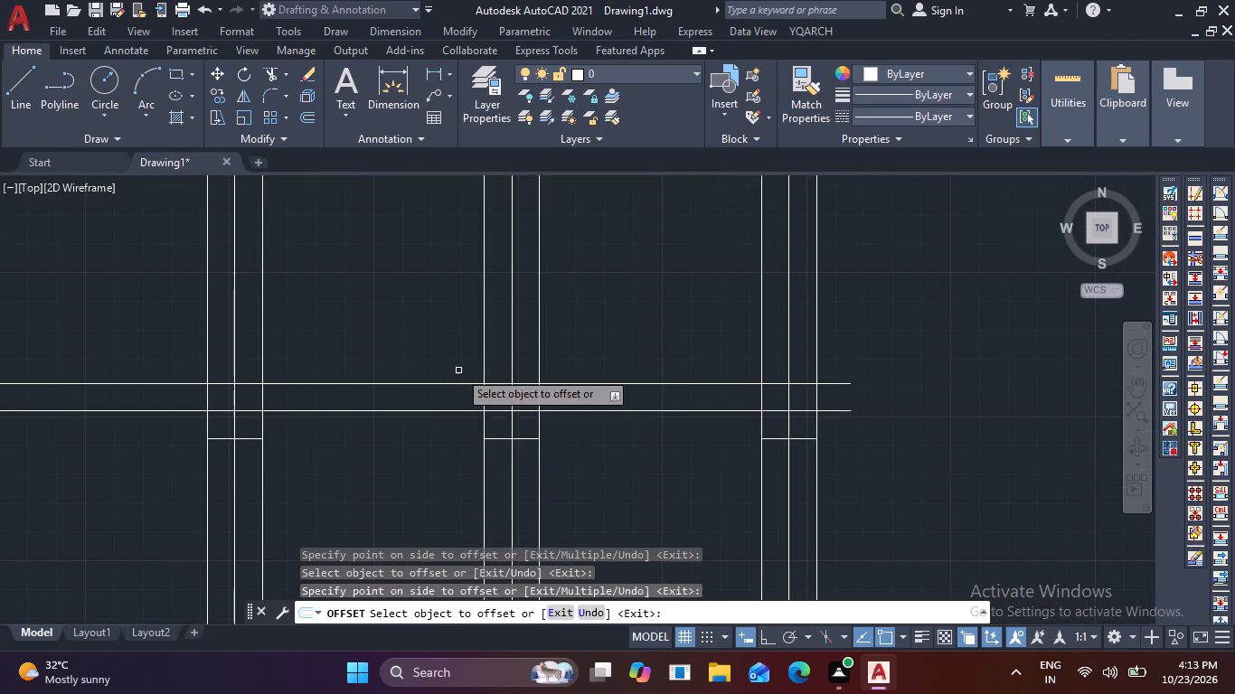
left_click(447, 412)
left_click(452, 438)
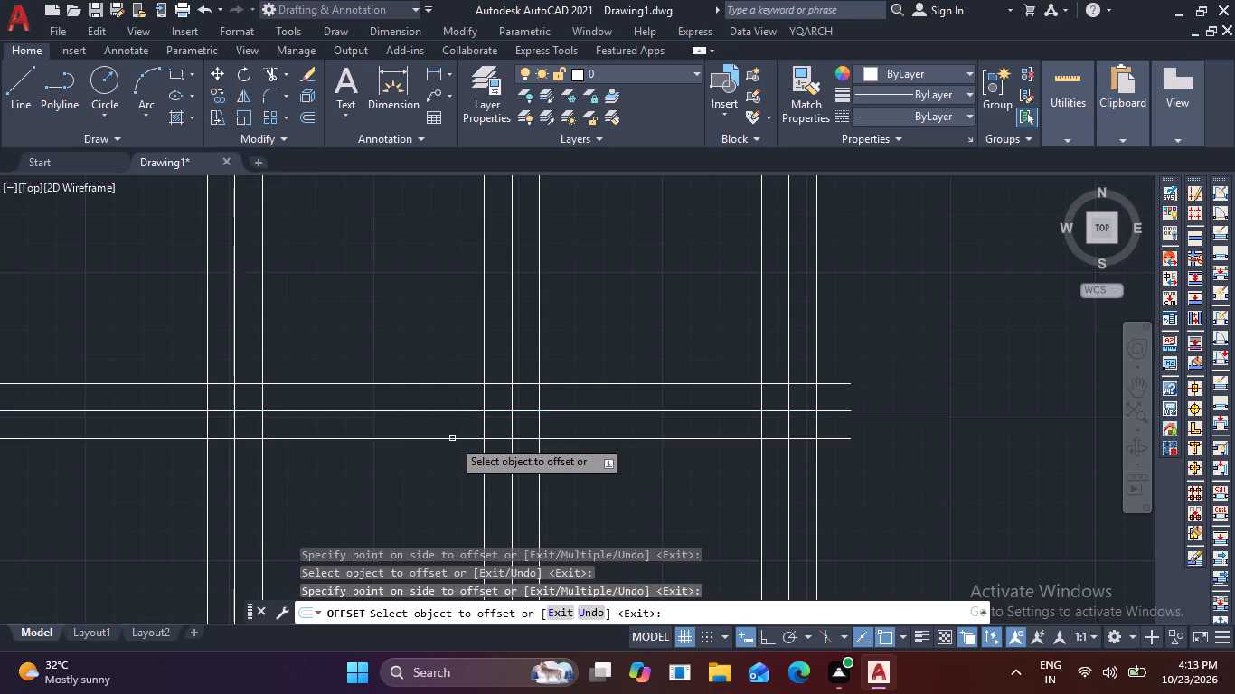
Offset the grid's third horizontal line by 1' below and above.
scroll(461, 446, "down", 3)
middle_click_drag(461, 490, 469, 373)
scroll(430, 429, "up", 2)
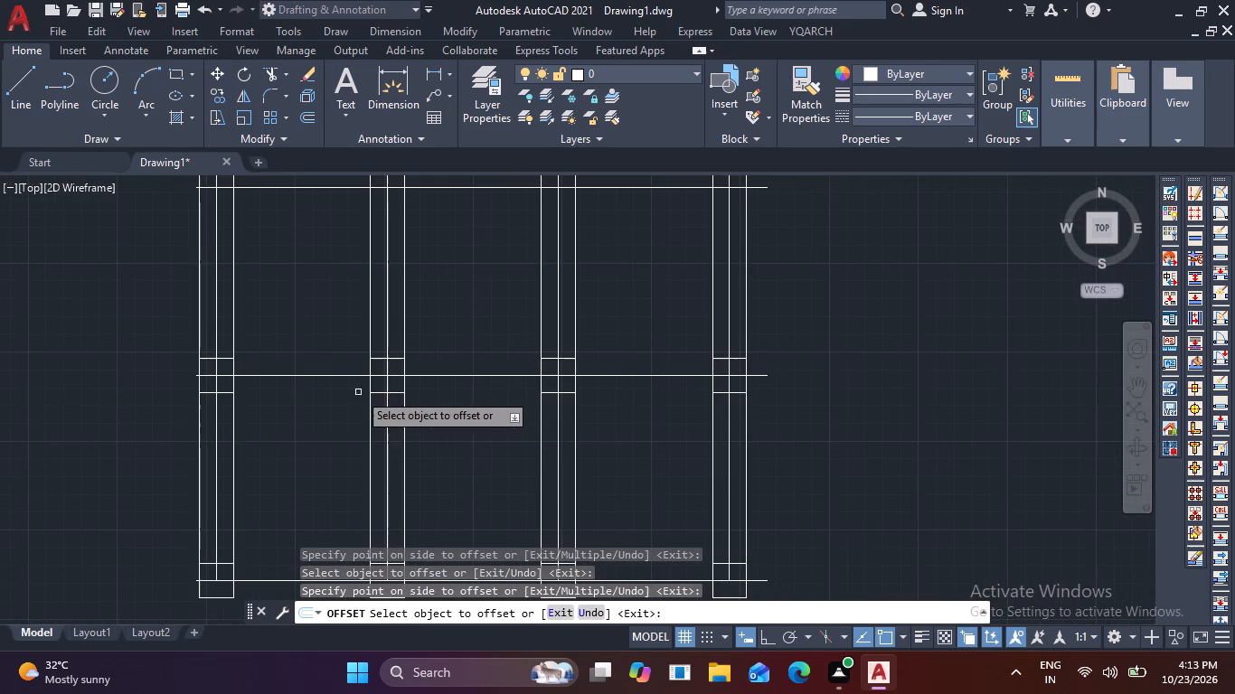
left_click(348, 377)
left_click(336, 432)
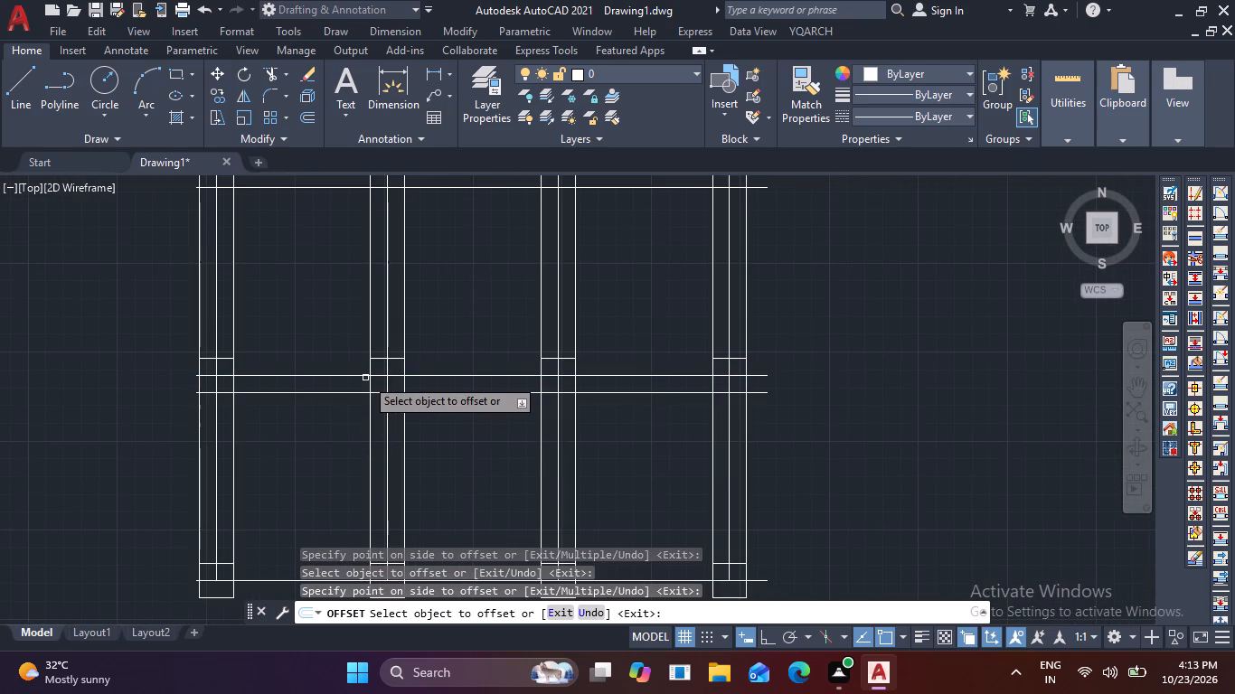
left_click(356, 378)
left_click(353, 340)
Offset the grid's bottom horizontal line by 1' below and above.
middle_click_drag(303, 492, 303, 422)
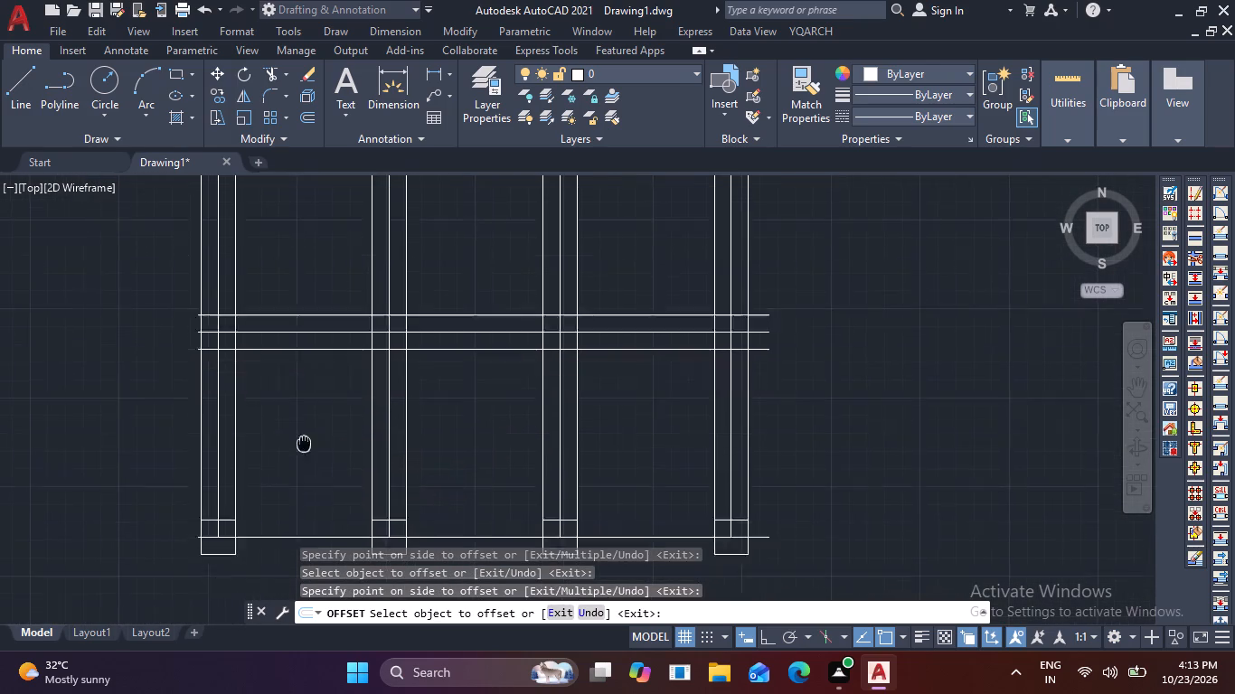
middle_click_drag(303, 422, 298, 373)
left_click(296, 463)
left_click(278, 520)
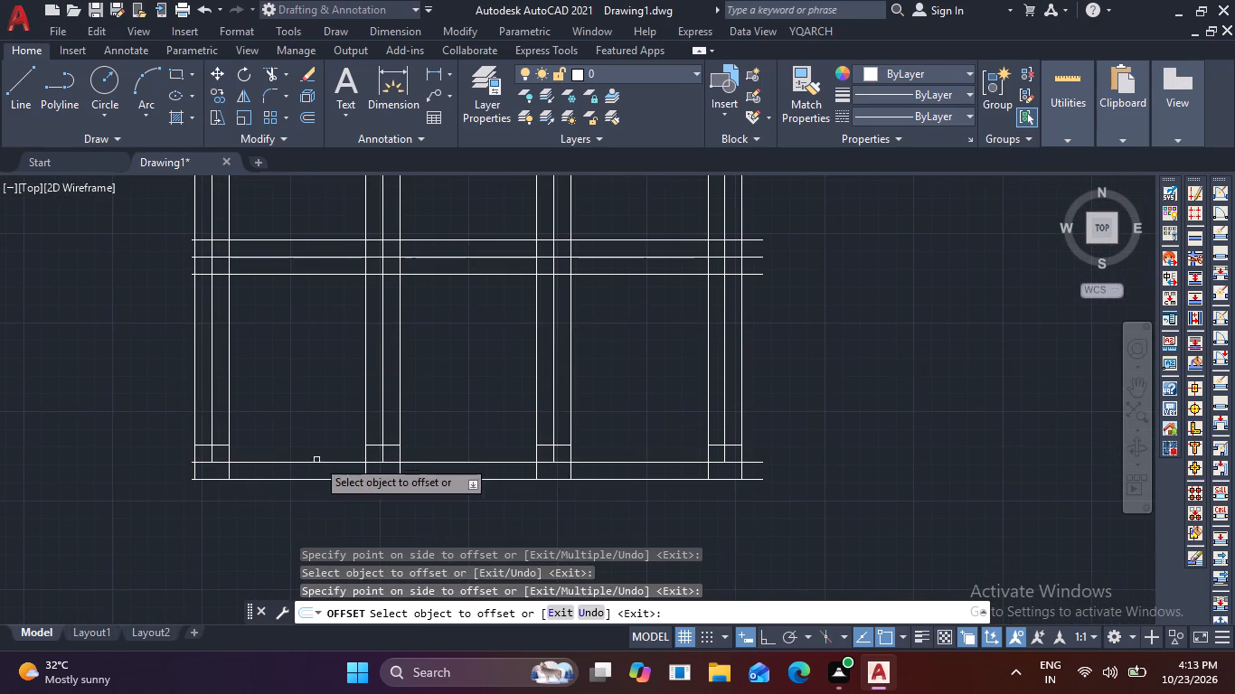
left_click(330, 464)
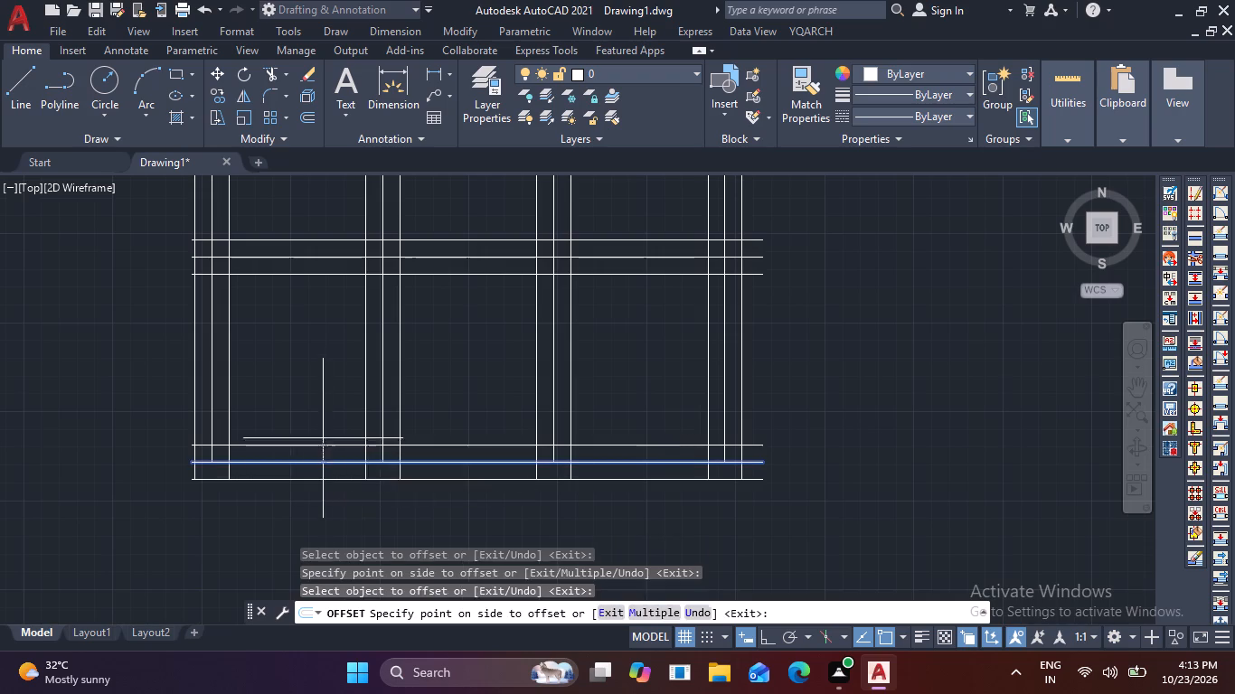
left_click(323, 438)
scroll(540, 487, "down", 3)
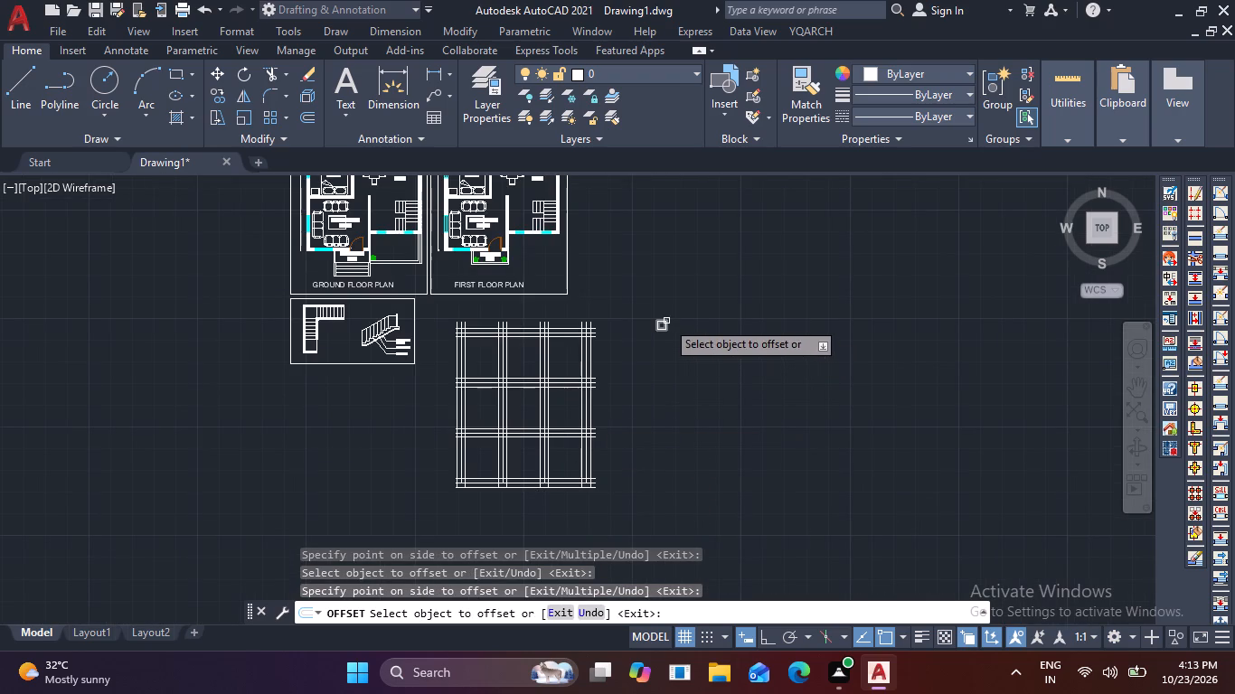
key("Escape")
Delete the spare small square standing outside the grid near its upper right corner.
left_click(643, 312)
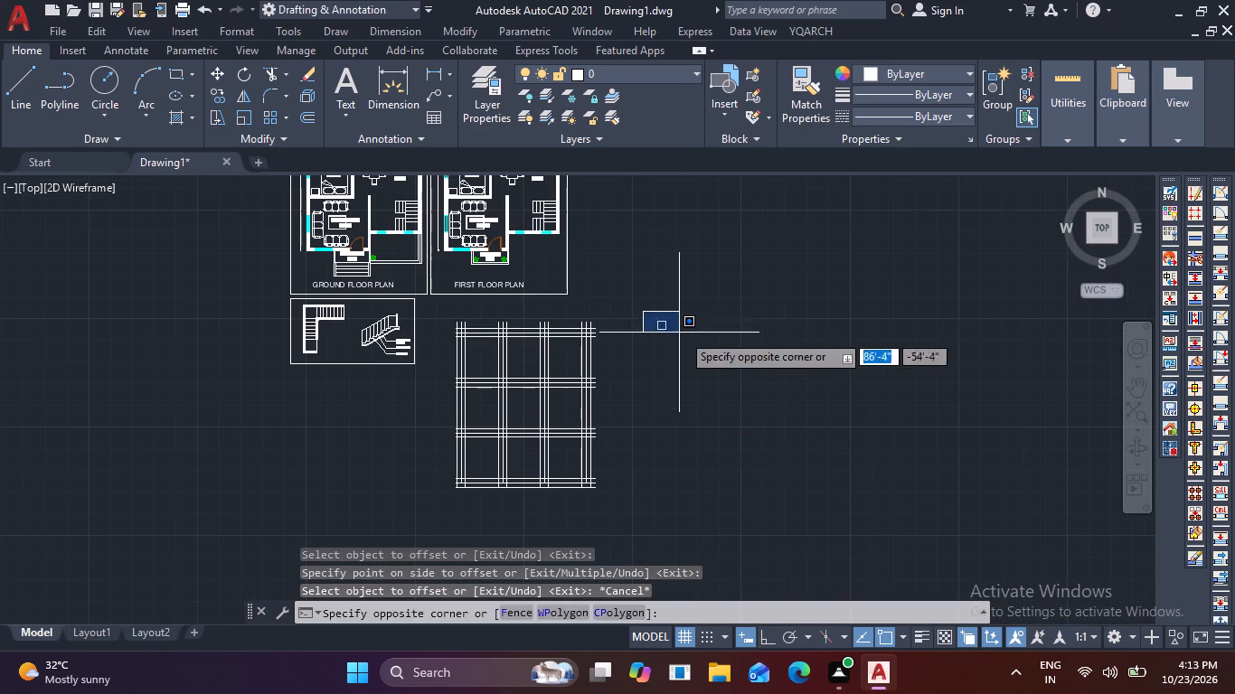
left_click(714, 358)
key("Delete")
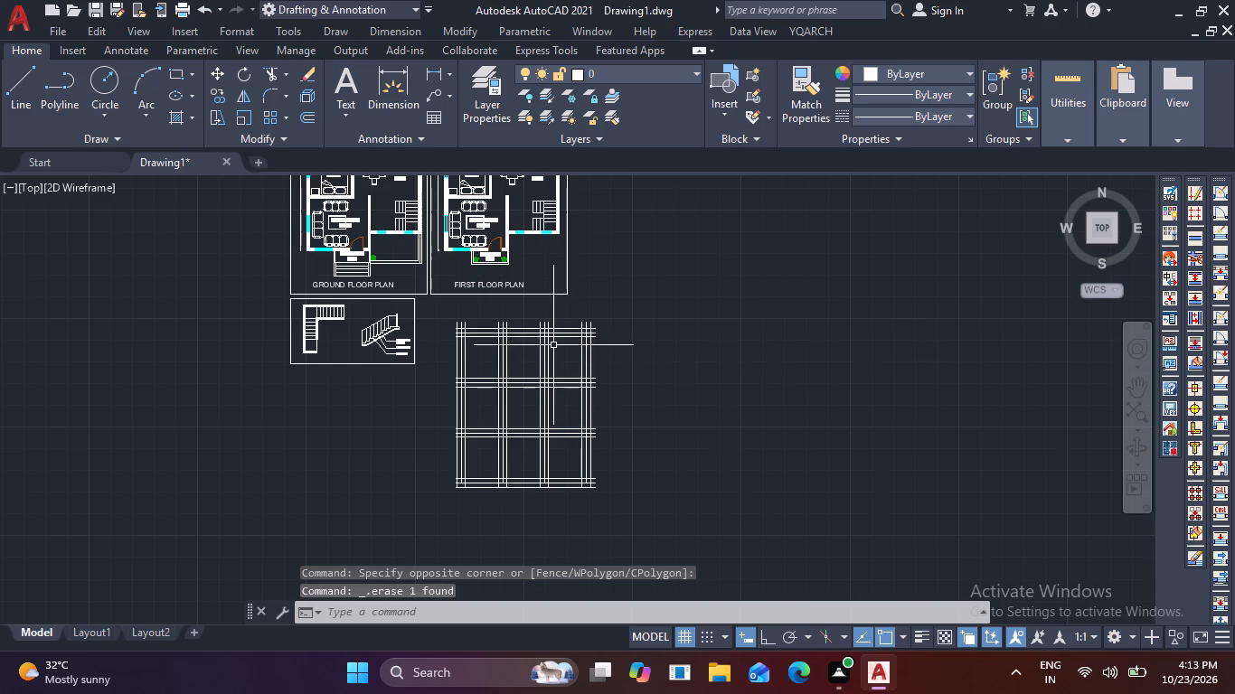
Trim the upper ends of all vertical lines projecting above the grid's topmost offset line.
scroll(553, 345, "up", 2)
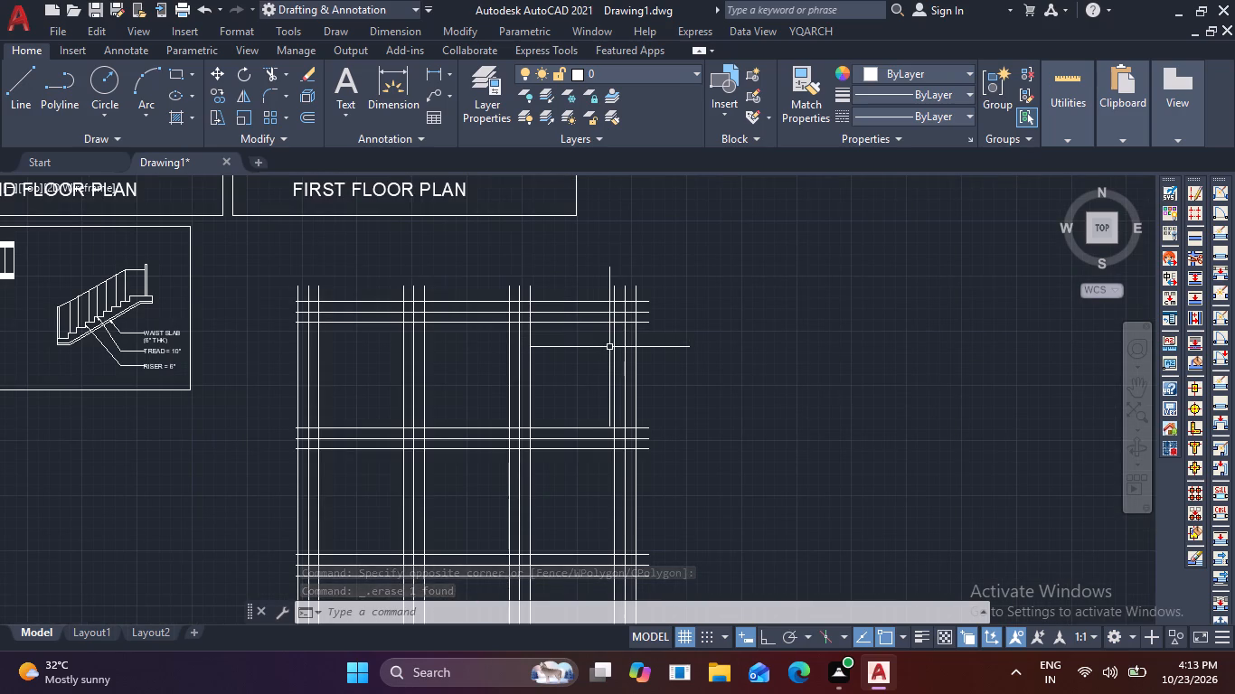
type("TR")
key("space")
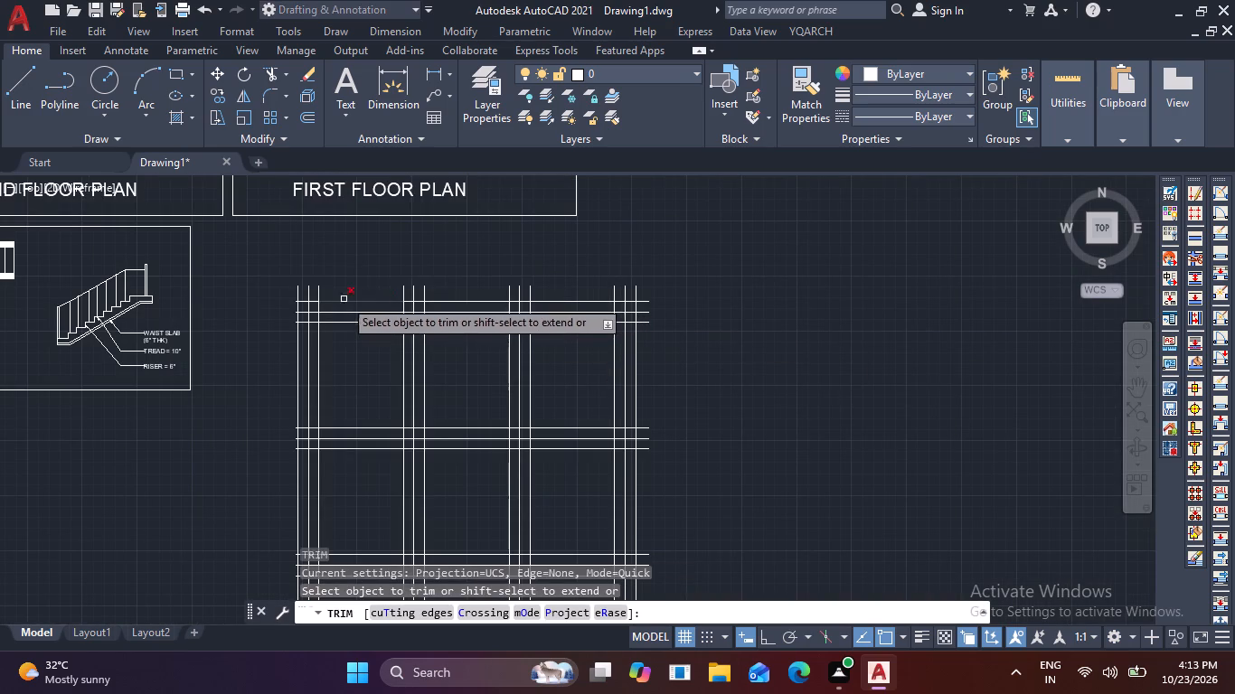
left_click(262, 283)
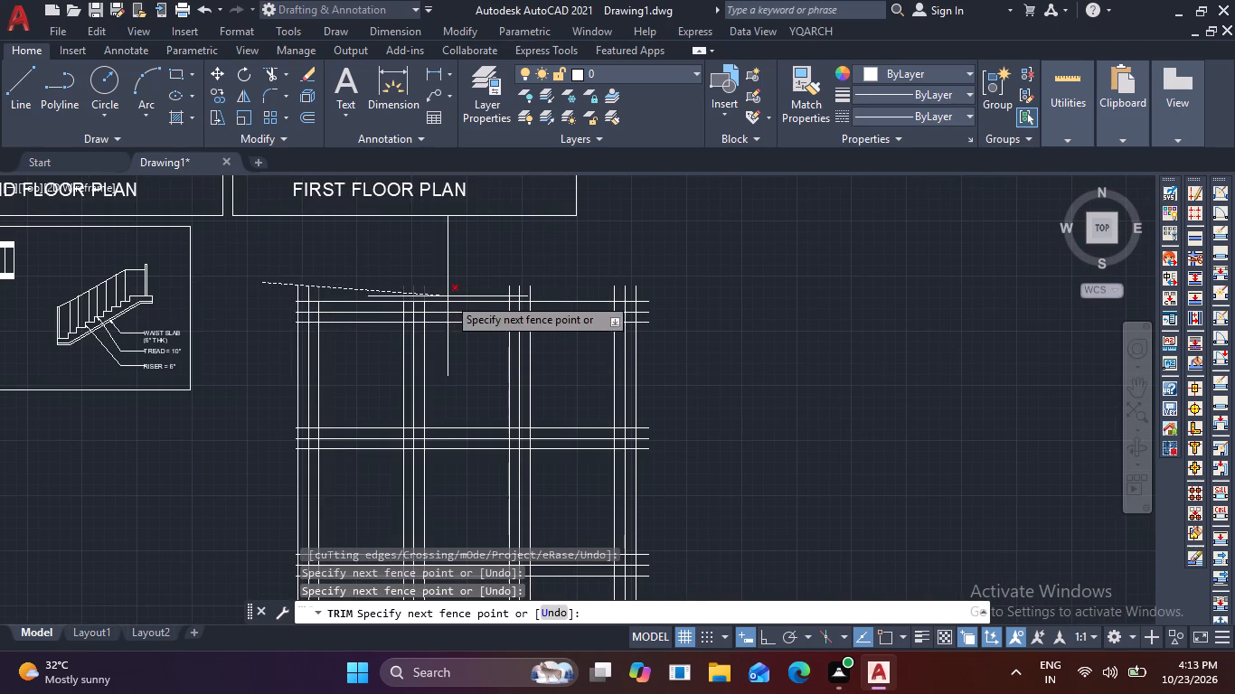
left_click(647, 293)
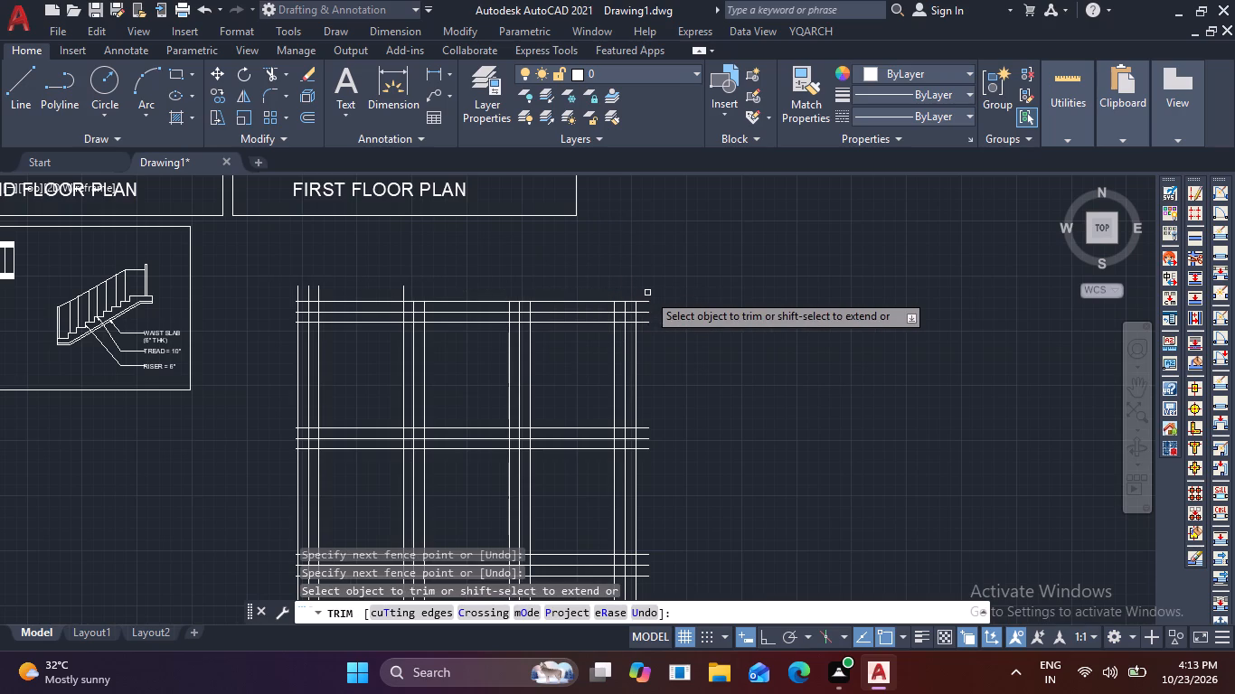
left_click(434, 288)
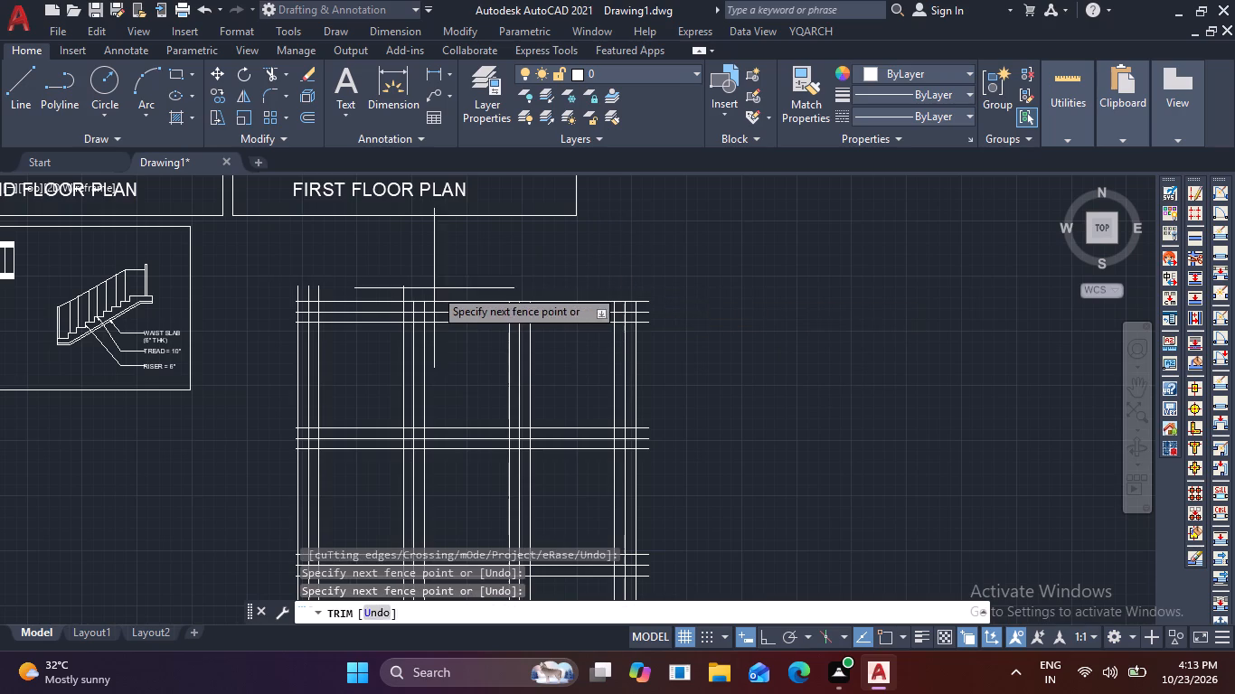
left_click(257, 295)
Trim both projecting ends of the top three horizontal lines back to the grid's outermost vertical lines.
scroll(308, 298, "up", 4)
scroll(231, 357, "up", 1)
middle_click_drag(232, 353, 262, 308)
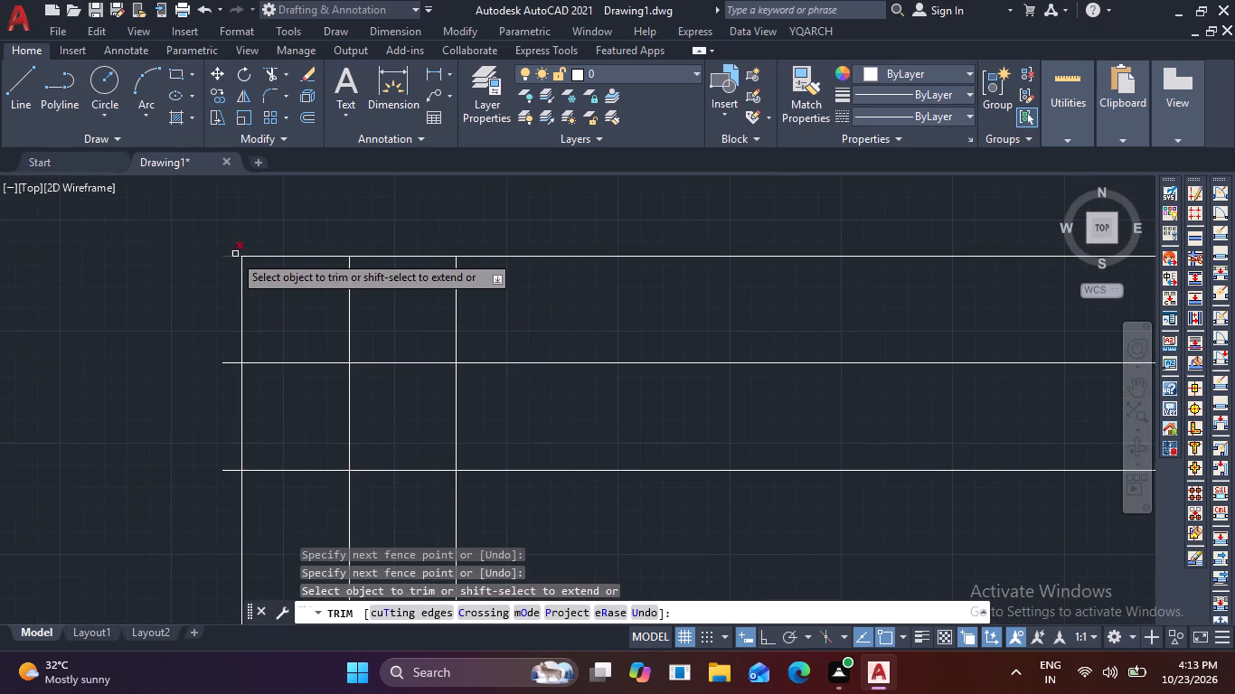
left_click(235, 239)
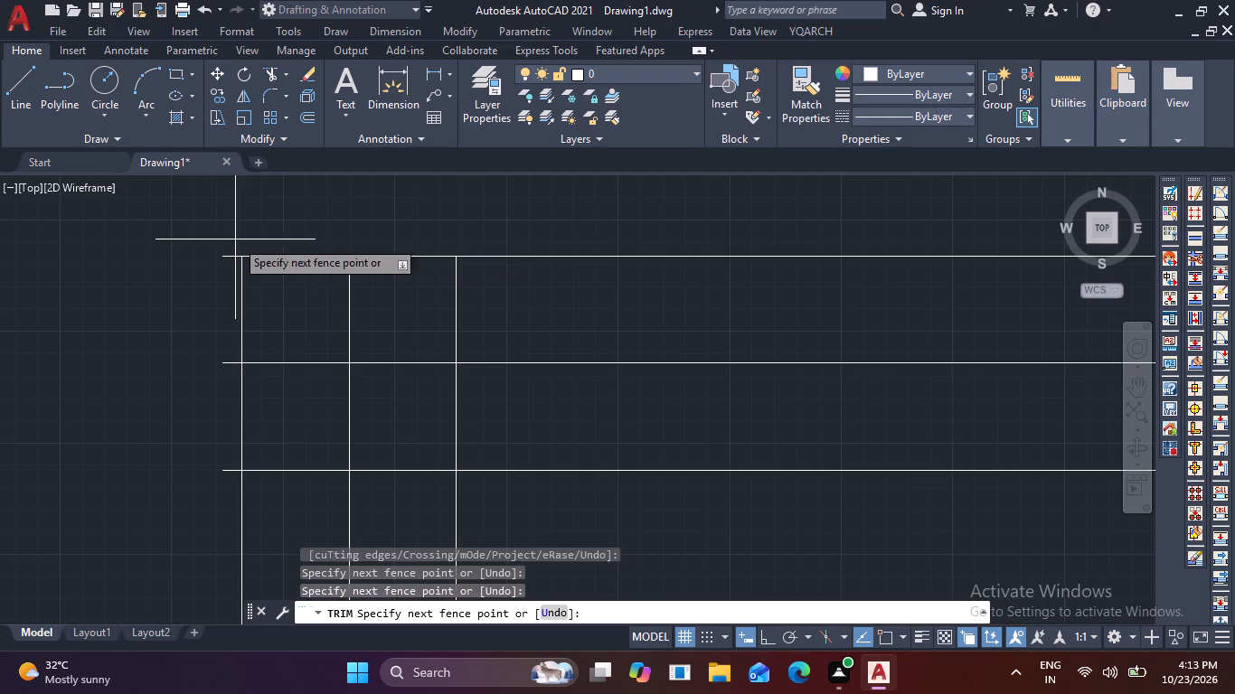
left_click(226, 494)
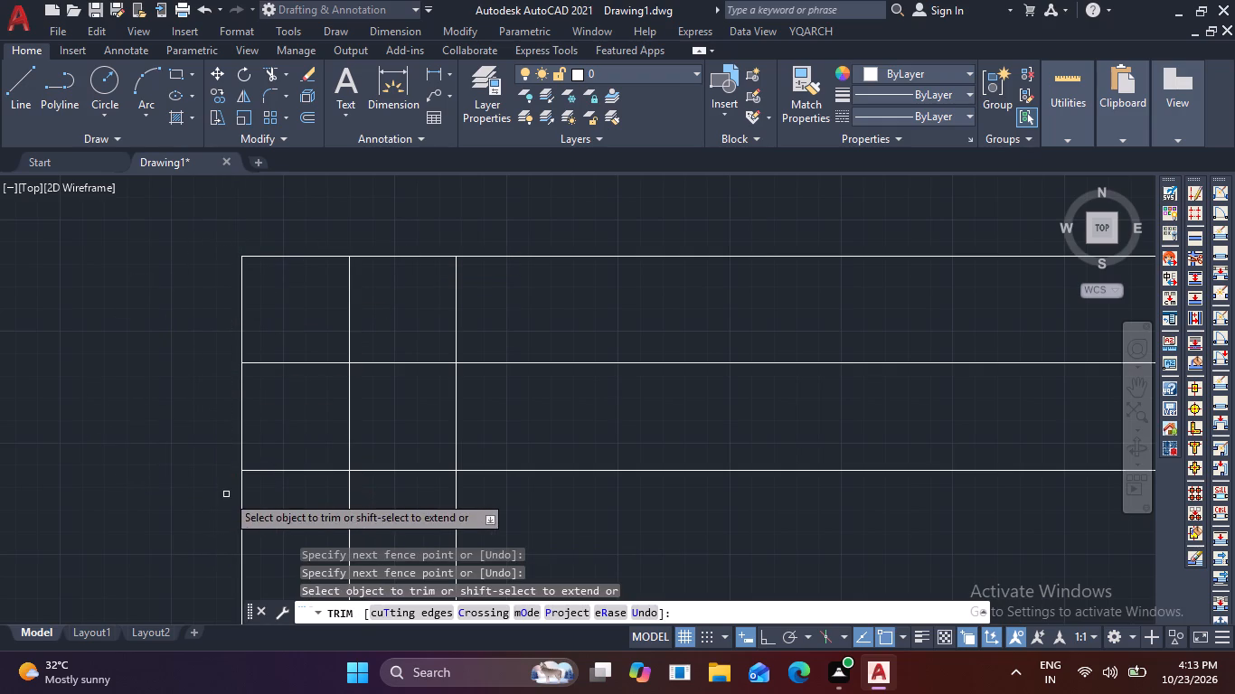
scroll(227, 480, "down", 4)
scroll(774, 474, "up", 4)
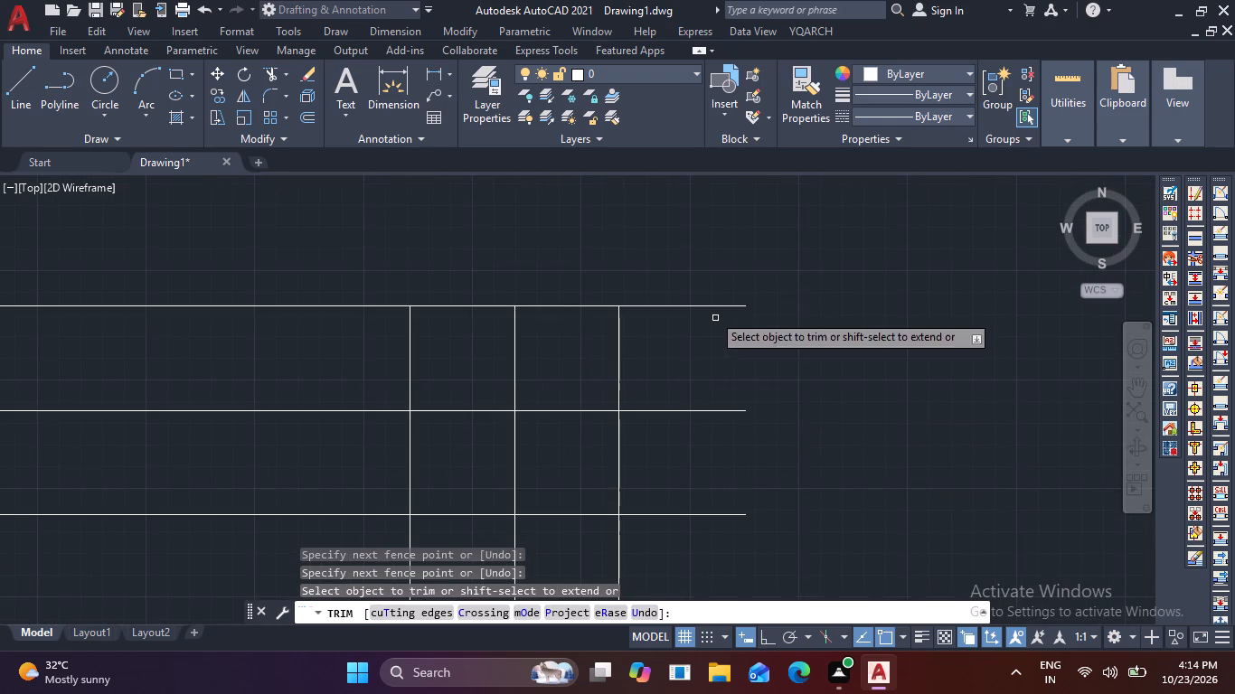
left_click(698, 277)
left_click(668, 523)
Trim the right ends of the second and third sets of horizontal lines at the grid's outermost right vertical line.
scroll(683, 516, "down", 4)
middle_click_drag(728, 539, 795, 277)
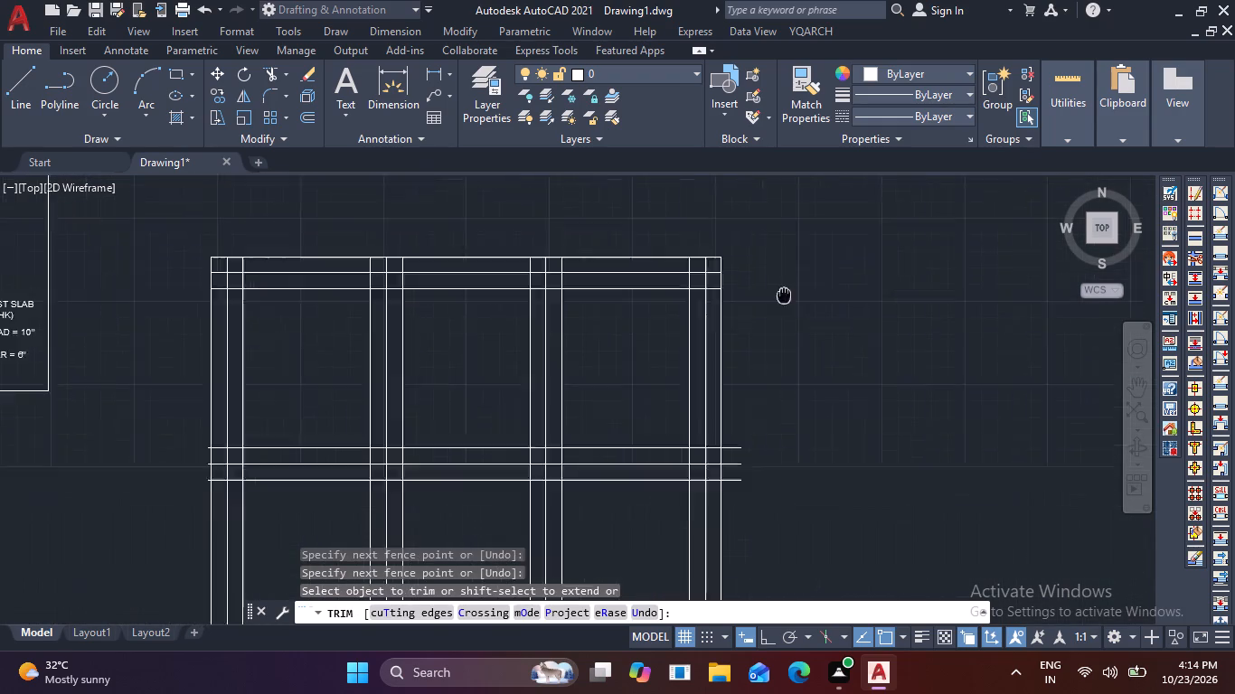
middle_click_drag(795, 277, 805, 252)
scroll(783, 382, "up", 3)
left_click(668, 382)
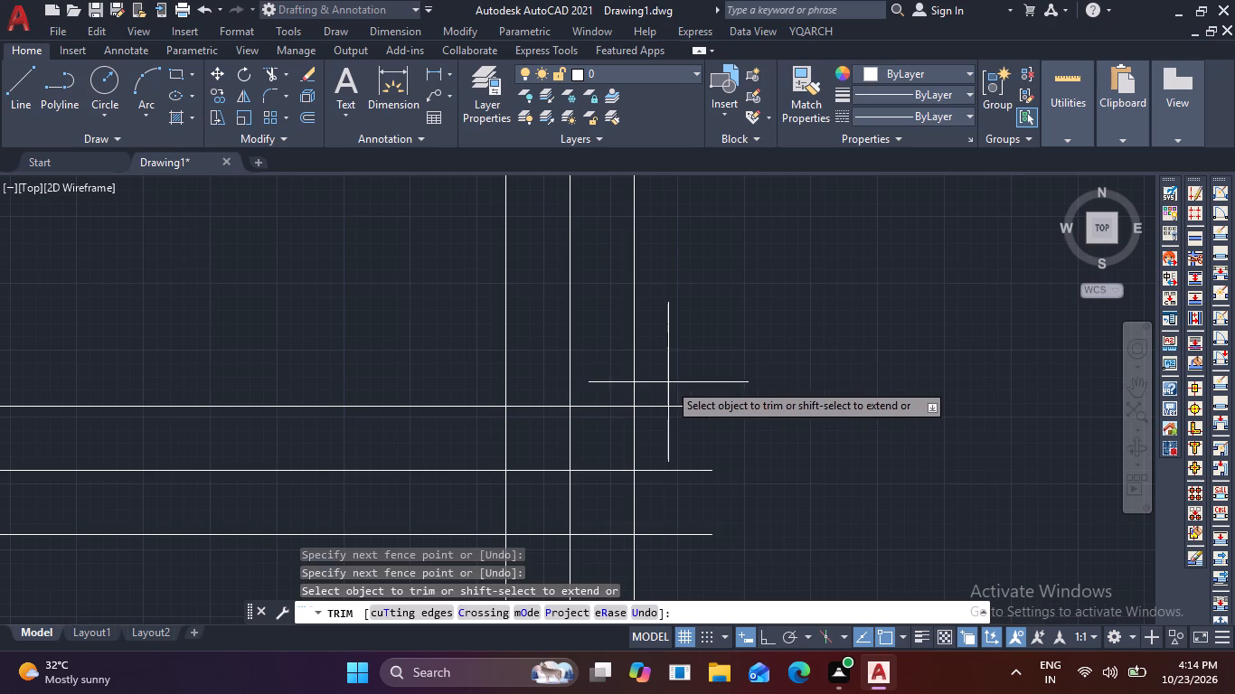
left_click(676, 548)
scroll(715, 516, "down", 3)
middle_click_drag(717, 516, 807, 198)
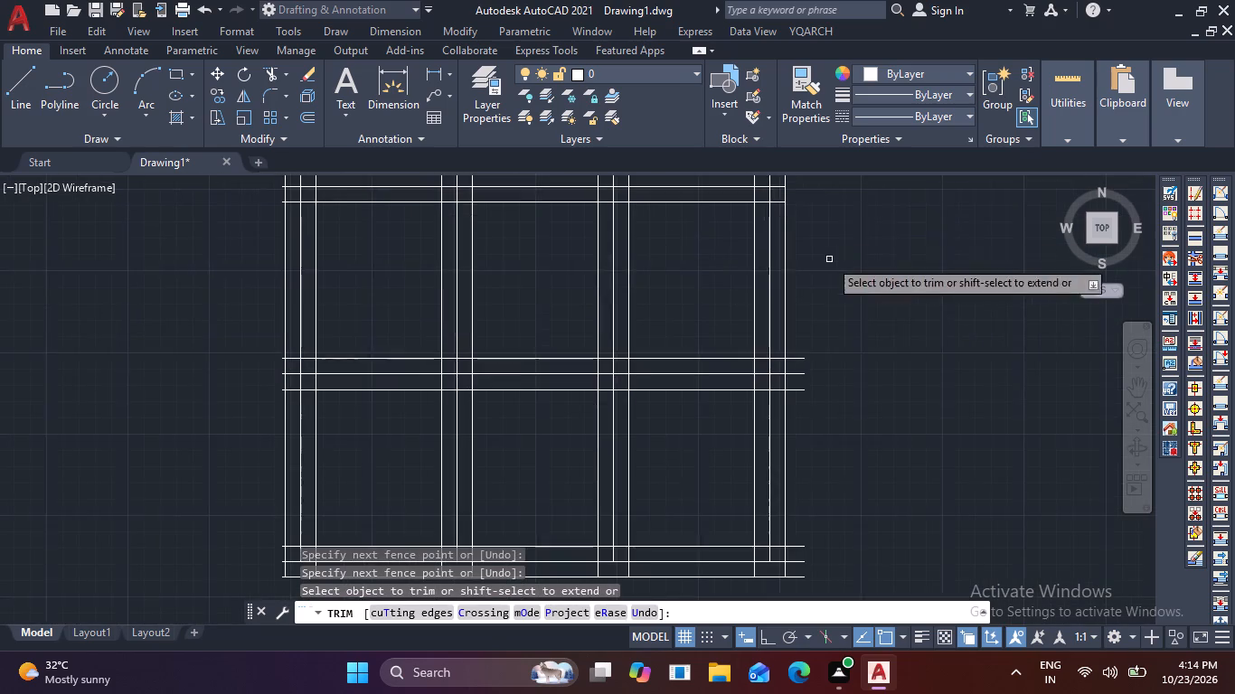
scroll(799, 338, "up", 3)
left_click(732, 385)
left_click(757, 560)
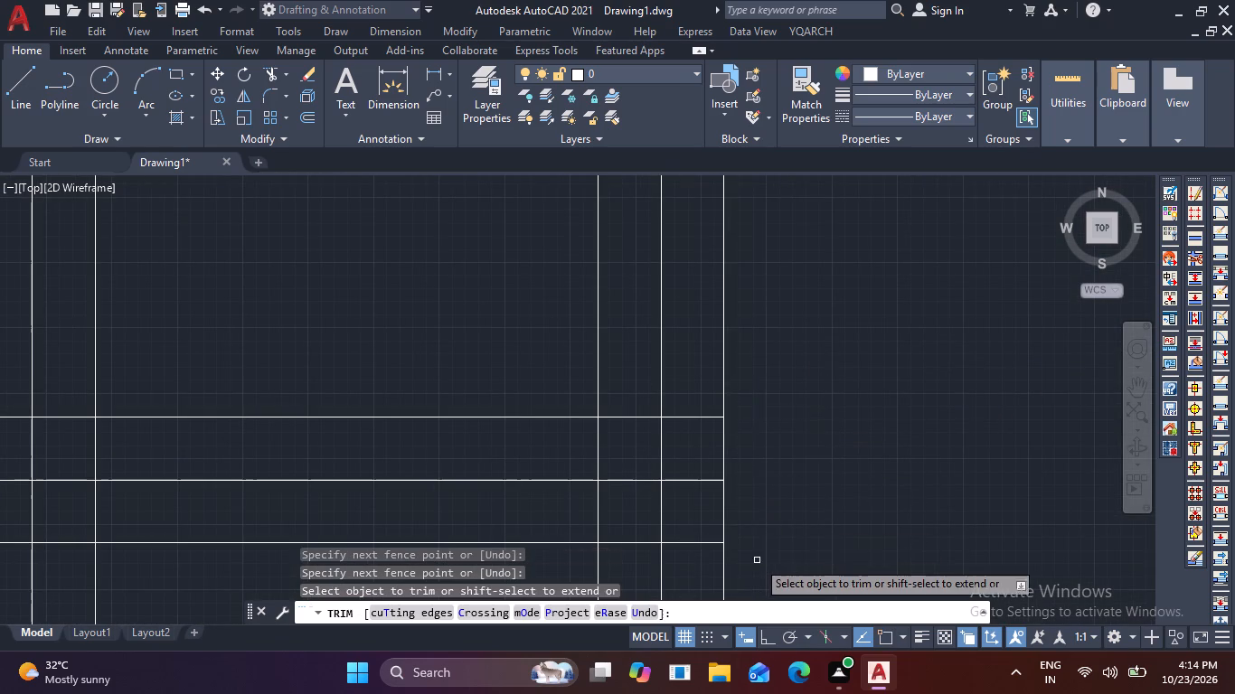
Trim both projecting ends of the bottom three horizontal lines back to the grid's outermost vertical lines.
scroll(832, 505, "down", 2)
middle_click_drag(859, 515, 810, 245)
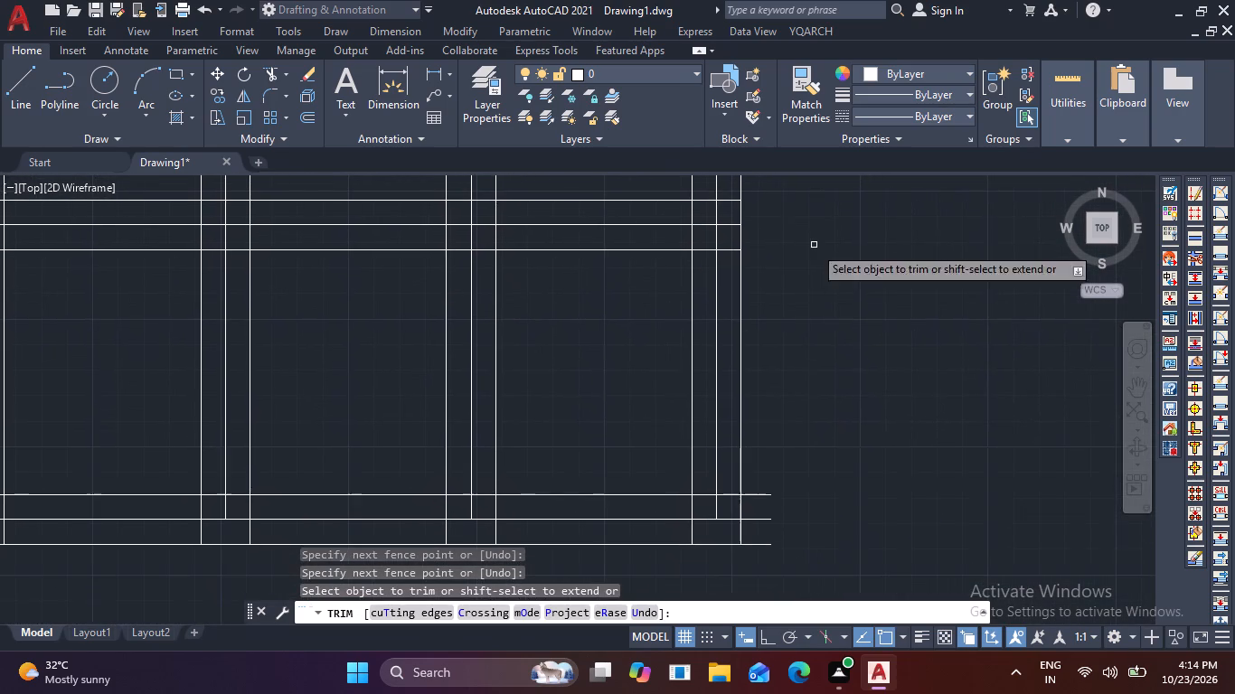
left_click(753, 467)
left_click(762, 567)
scroll(815, 507, "down", 1)
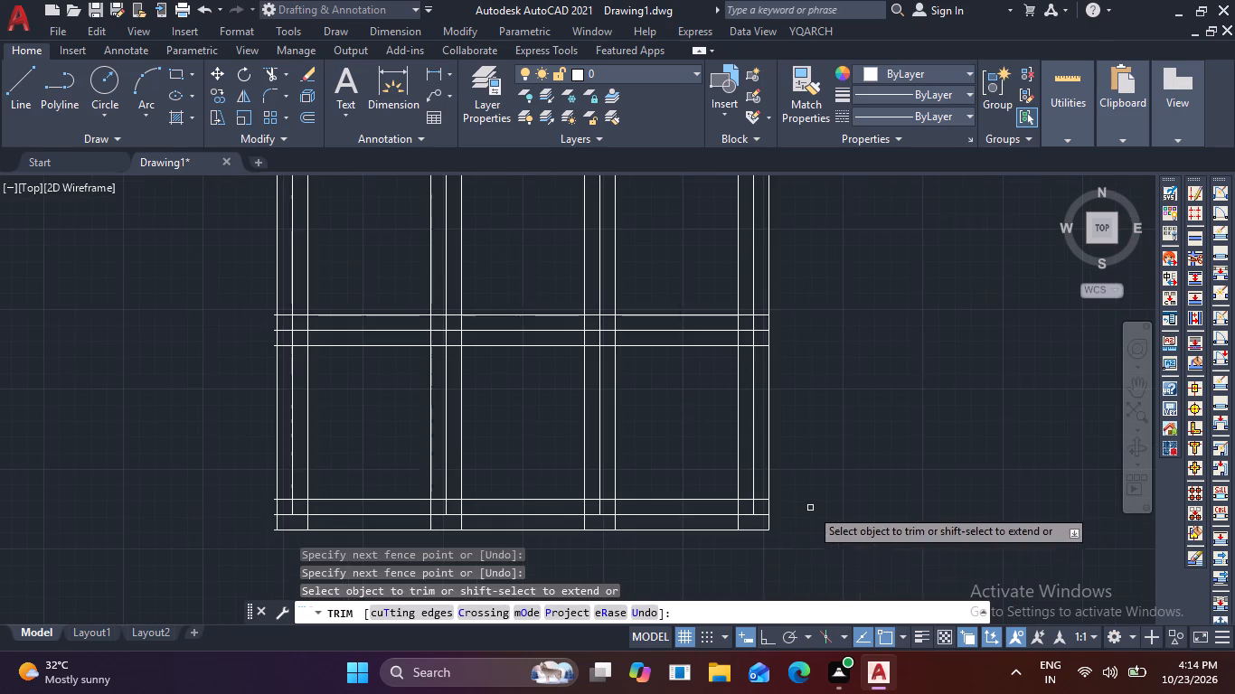
middle_click_drag(674, 562, 1161, 519)
scroll(812, 469, "up", 2)
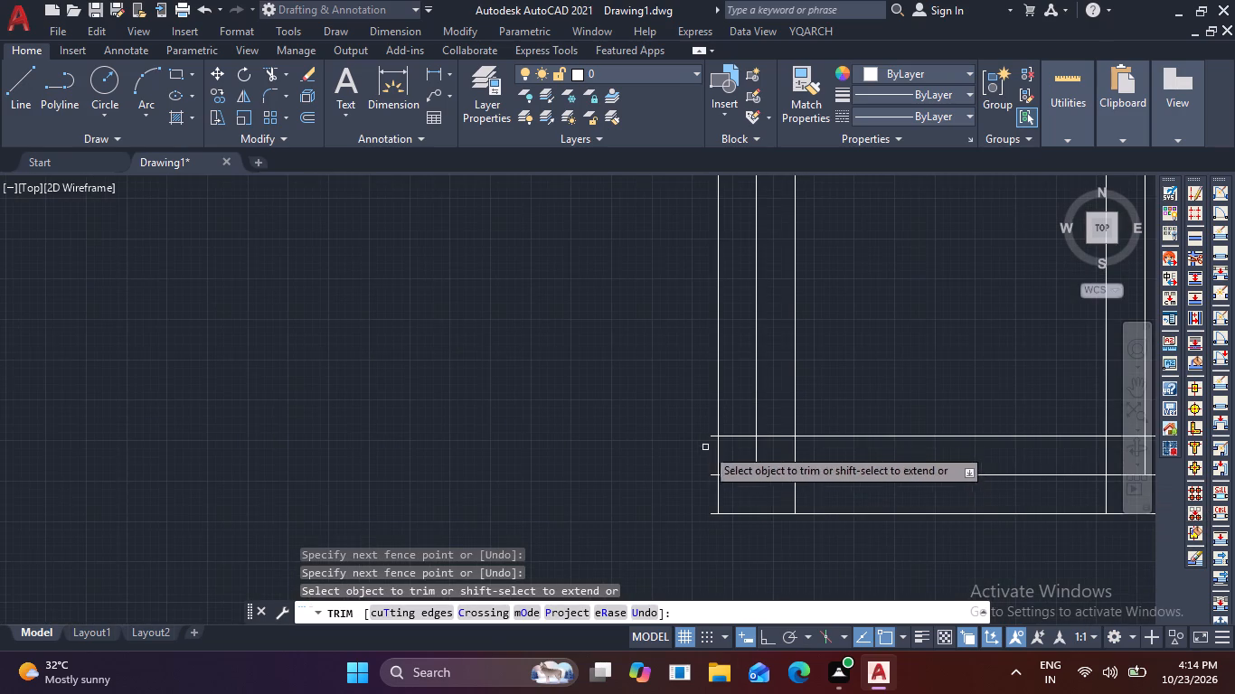
scroll(704, 418, "up", 2)
left_click(718, 436)
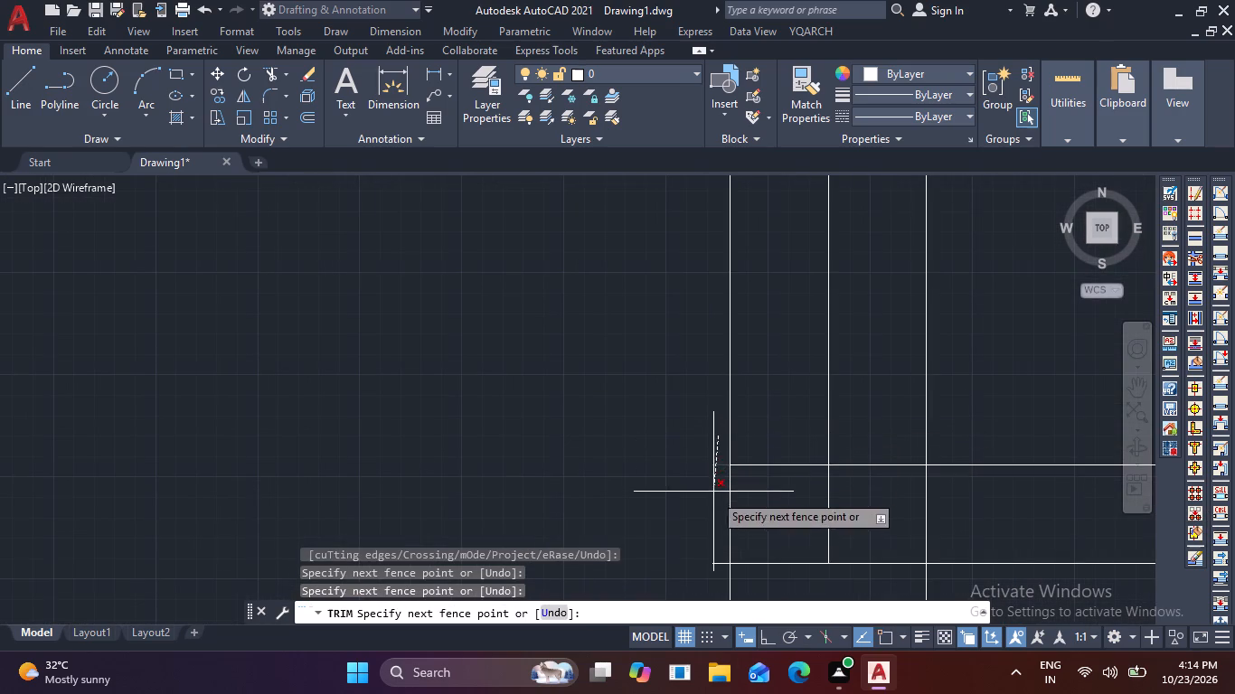
middle_click_drag(718, 556, 711, 485)
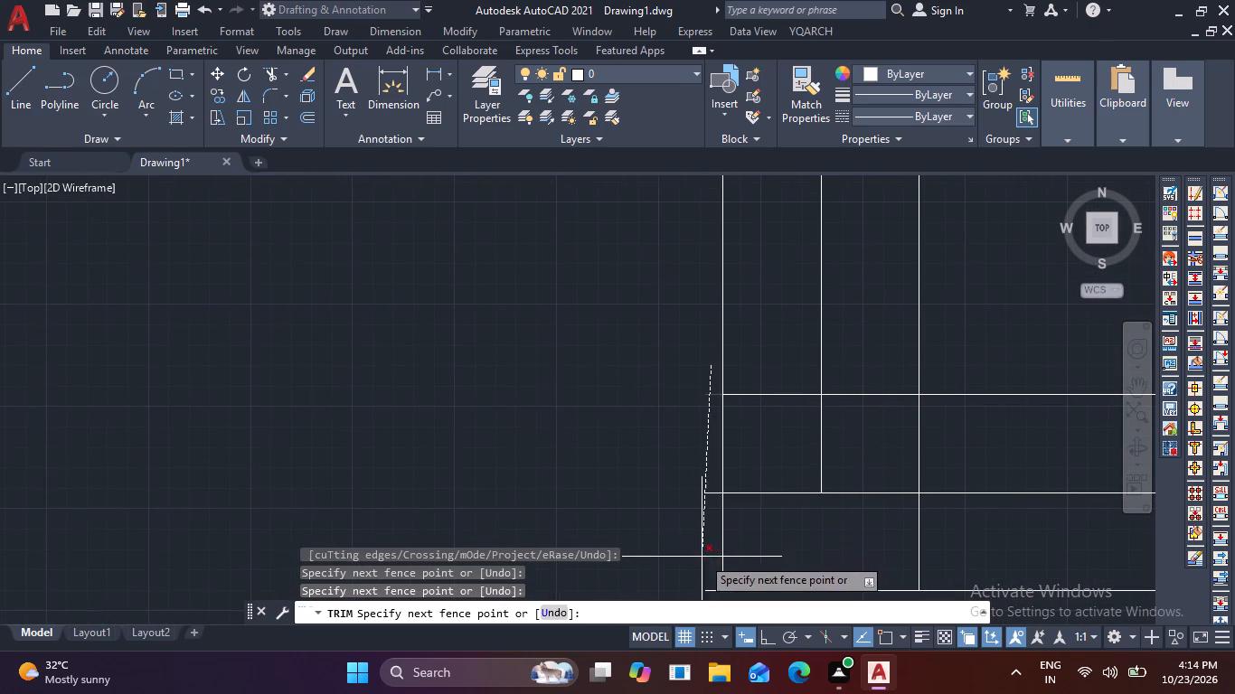
middle_click_drag(702, 557, 716, 494)
left_click(727, 541)
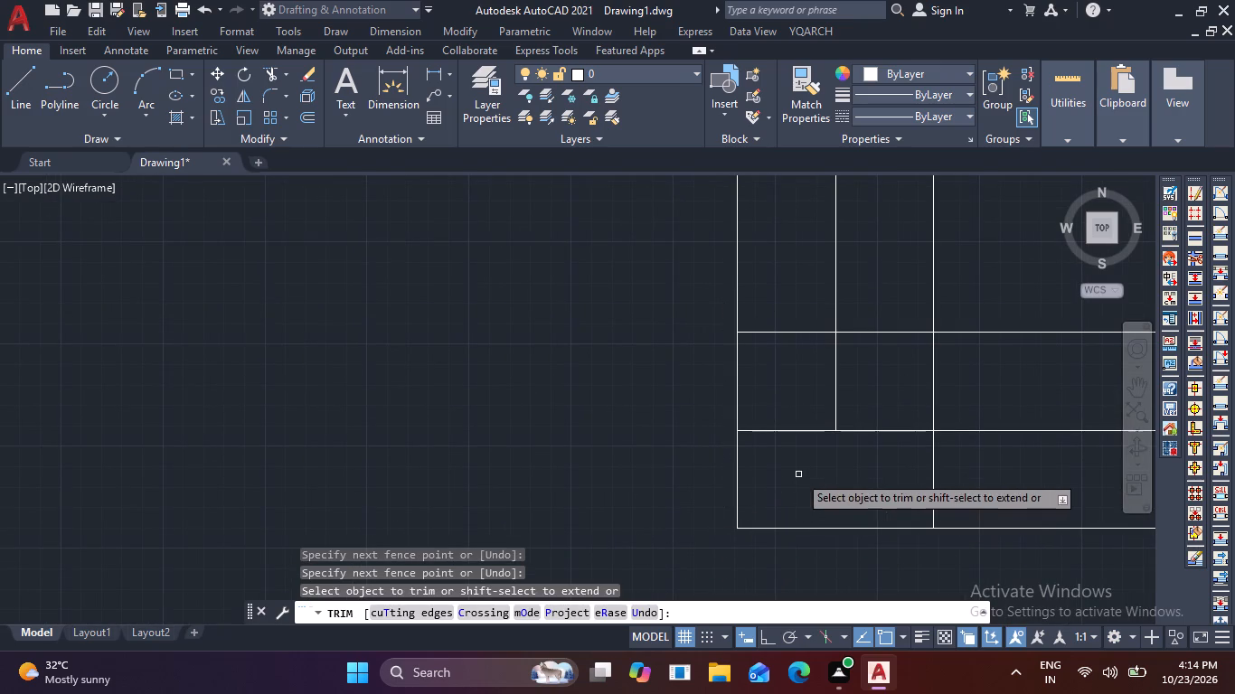
Extend the four central vertical grid lines down to the grid's lowest offset line.
left_click(837, 413, "shift")
scroll(825, 483, "down", 1)
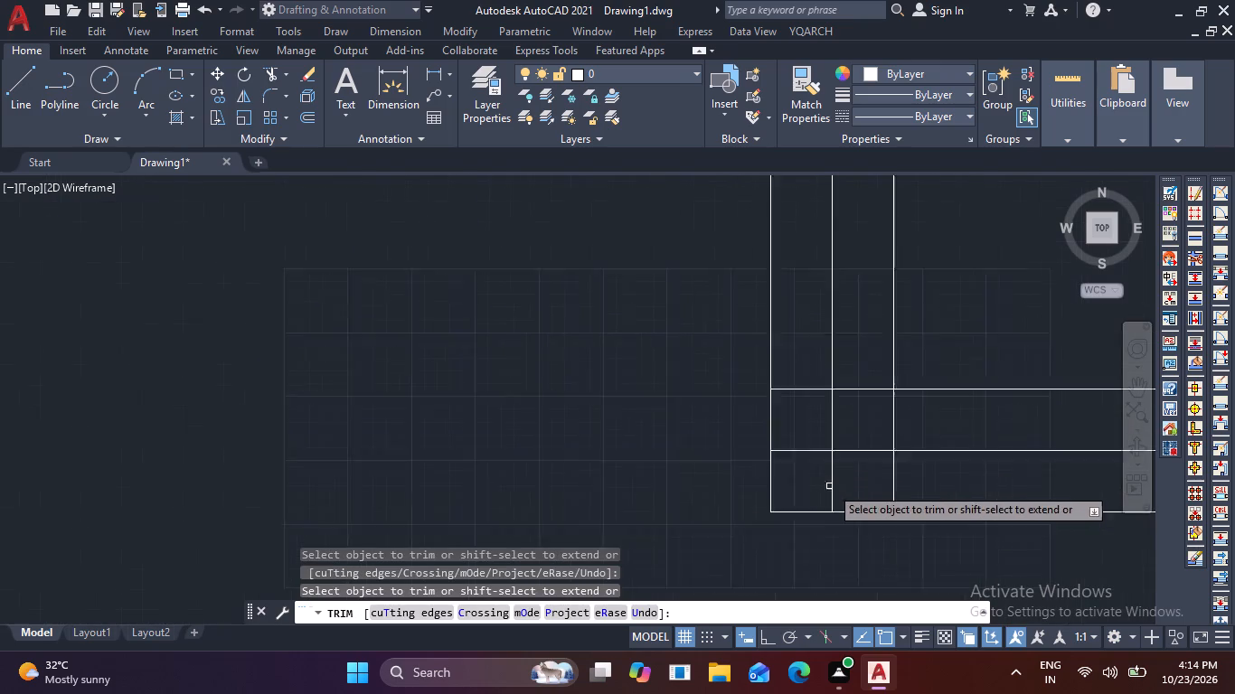
scroll(831, 486, "down", 1)
middle_click_drag(1014, 471, 439, 473)
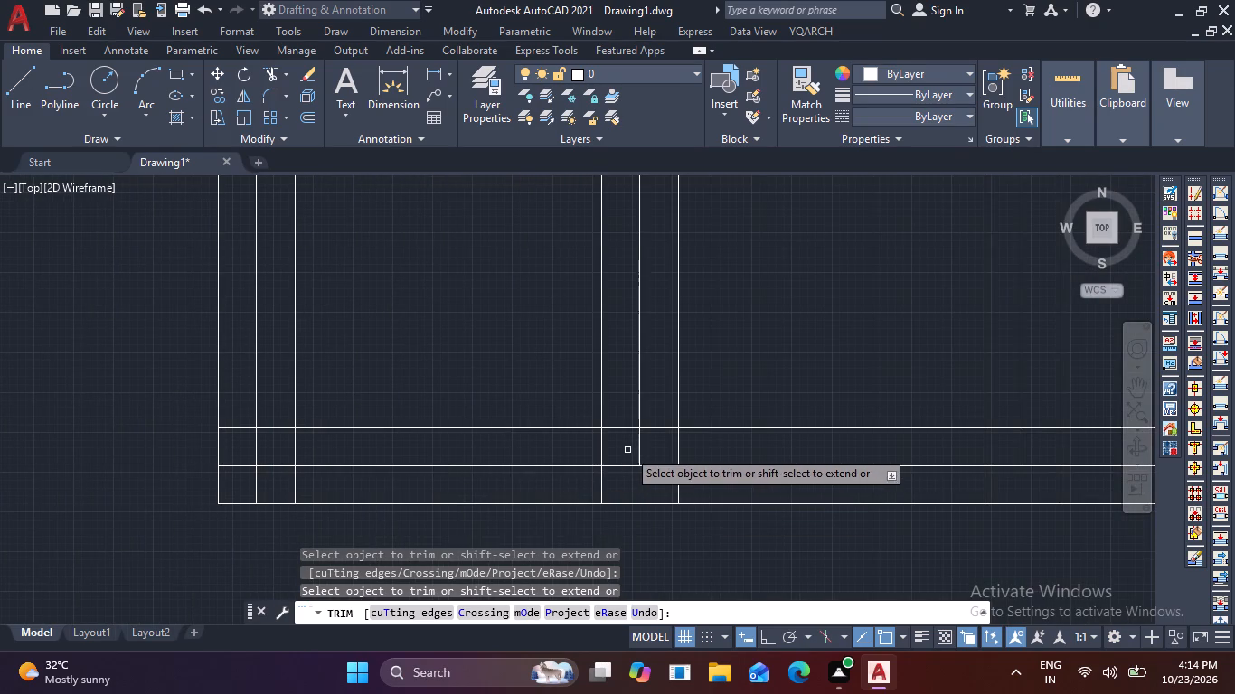
left_click(638, 451, "shift")
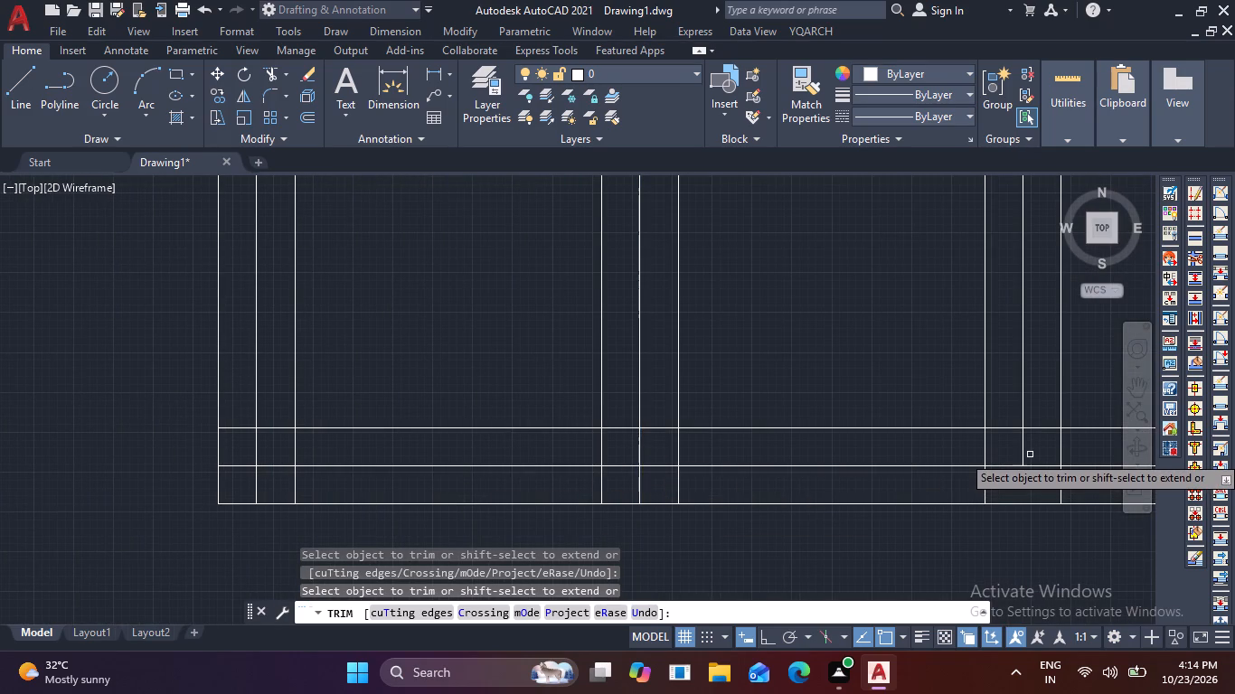
left_click(1023, 454, "shift")
middle_click_drag(989, 530, 624, 514)
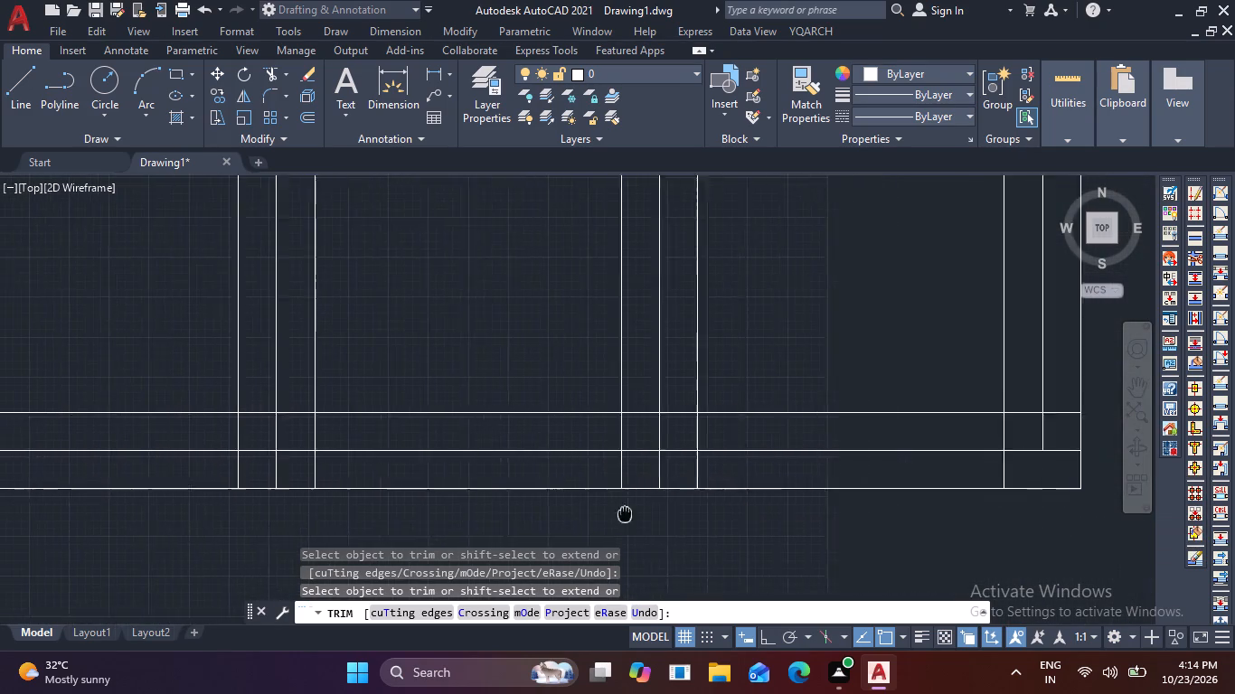
middle_click_drag(624, 514, 538, 522)
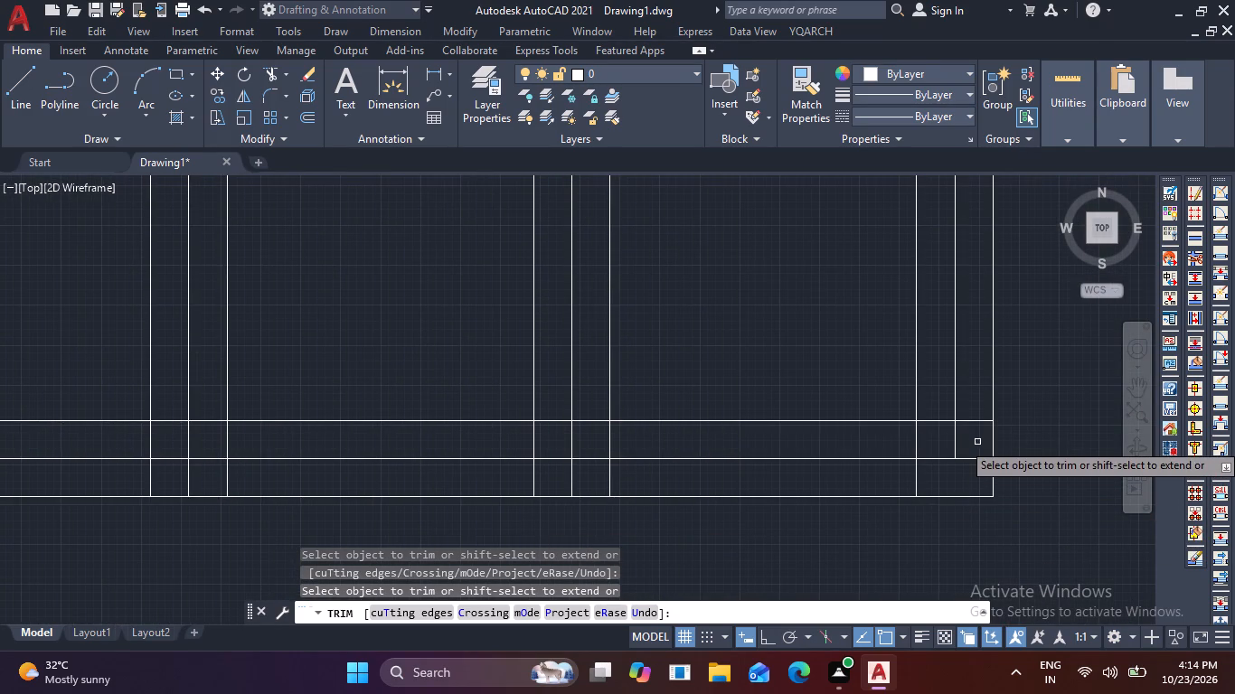
left_click(956, 440, "shift")
Trim the left ends of the third set of horizontal lines at the grid's outermost left vertical line.
scroll(909, 494, "down", 3)
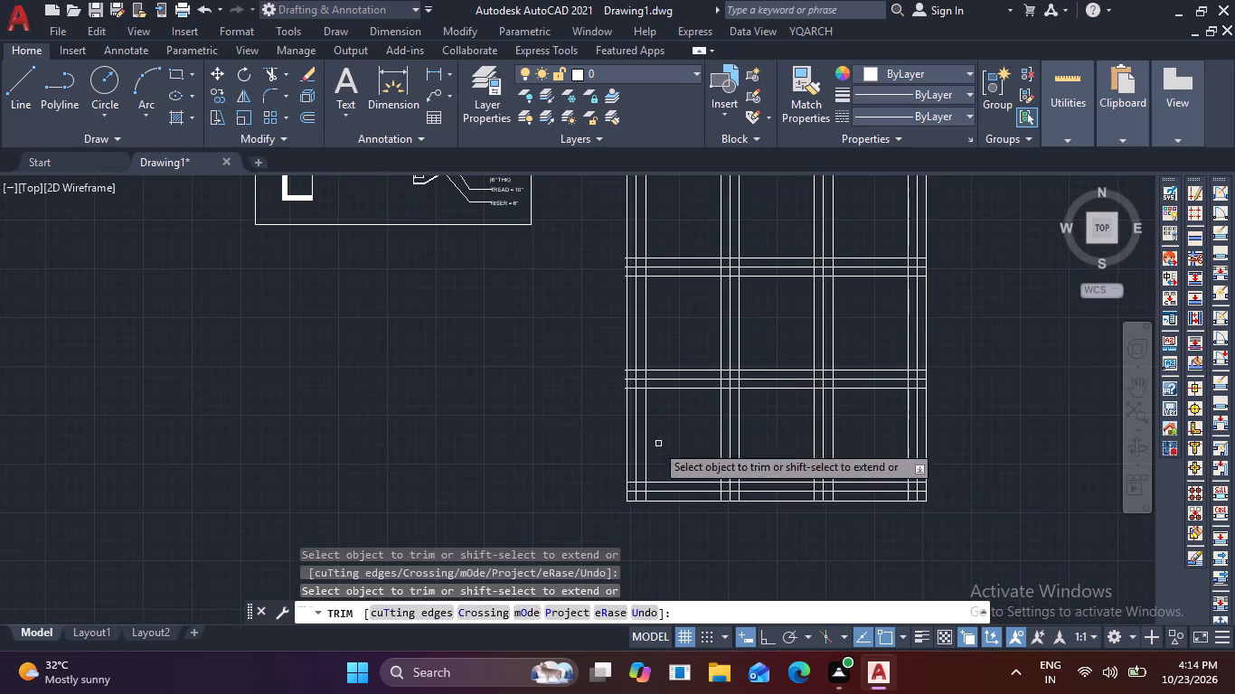
scroll(625, 383, "up", 6)
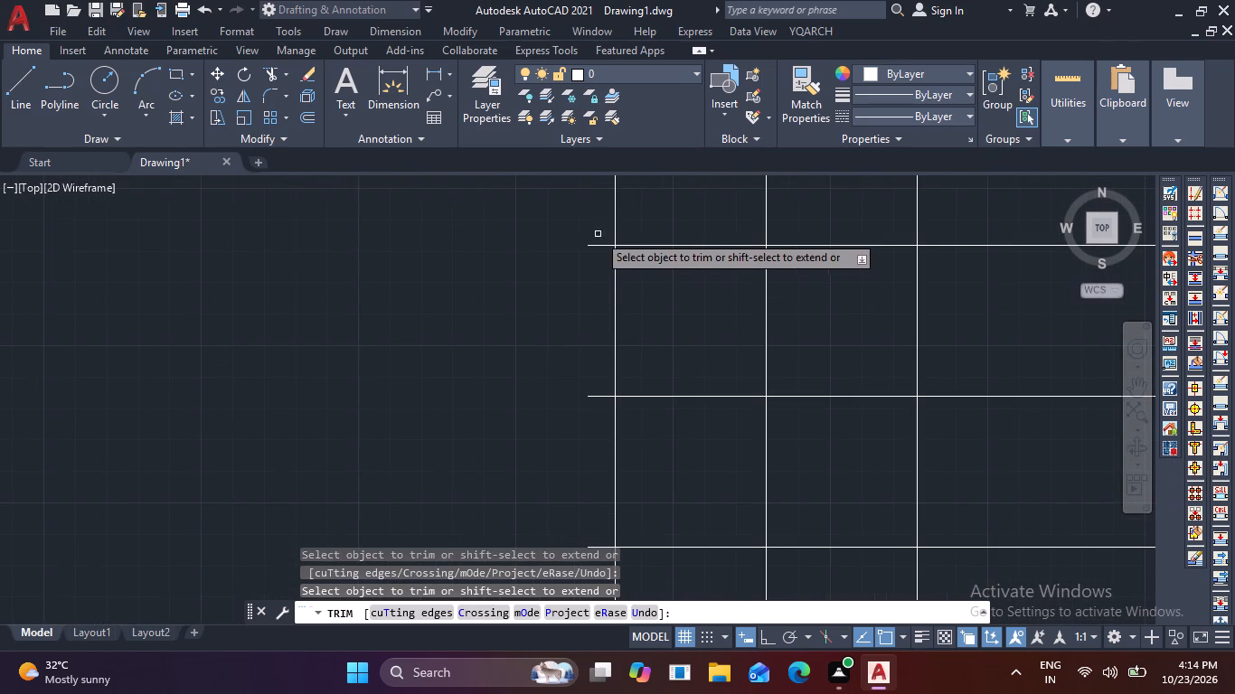
left_click(598, 230)
middle_click_drag(580, 399, 529, 236)
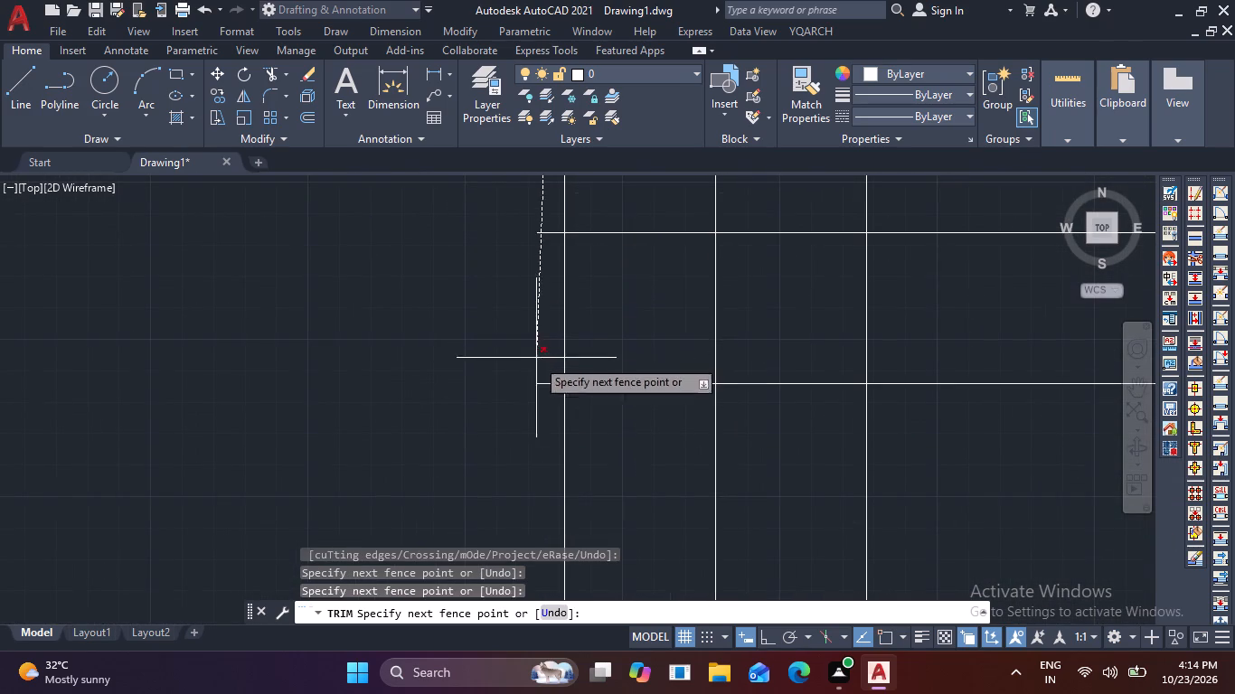
left_click(548, 401)
Trim the left ends of the second set of horizontal lines at the grid's outermost left vertical line.
scroll(541, 408, "down", 3)
middle_click_drag(493, 370, 432, 658)
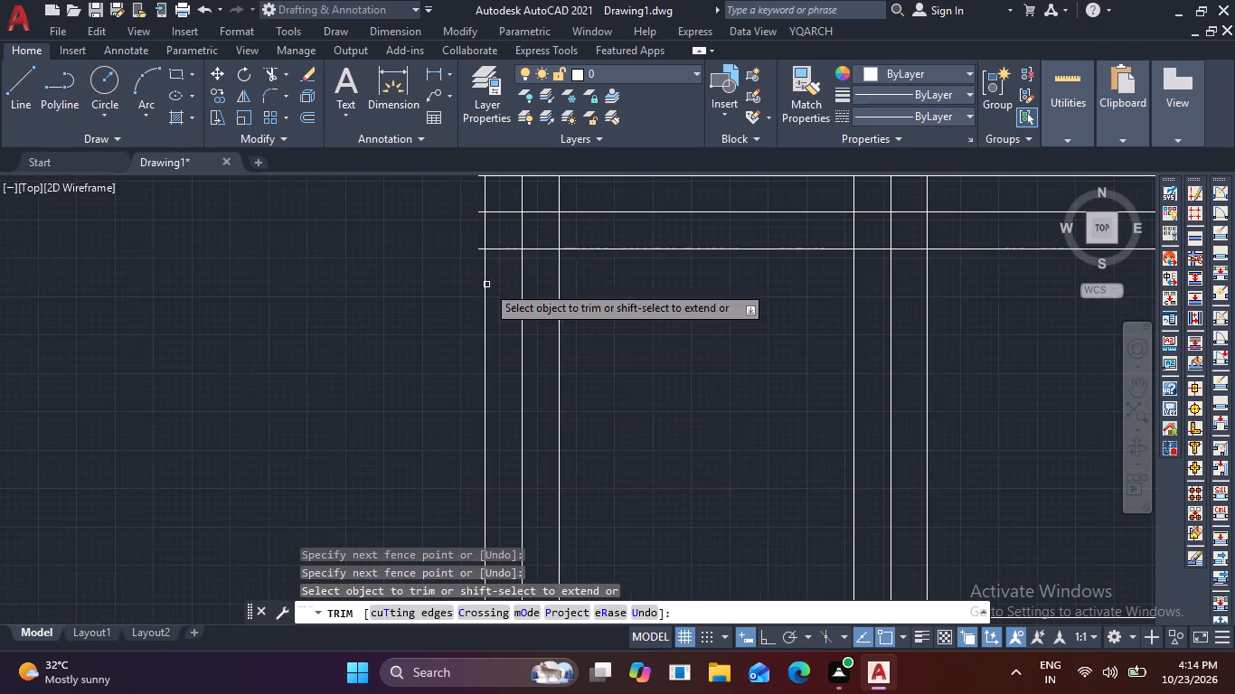
middle_click_drag(474, 265, 475, 472)
scroll(493, 407, "up", 2)
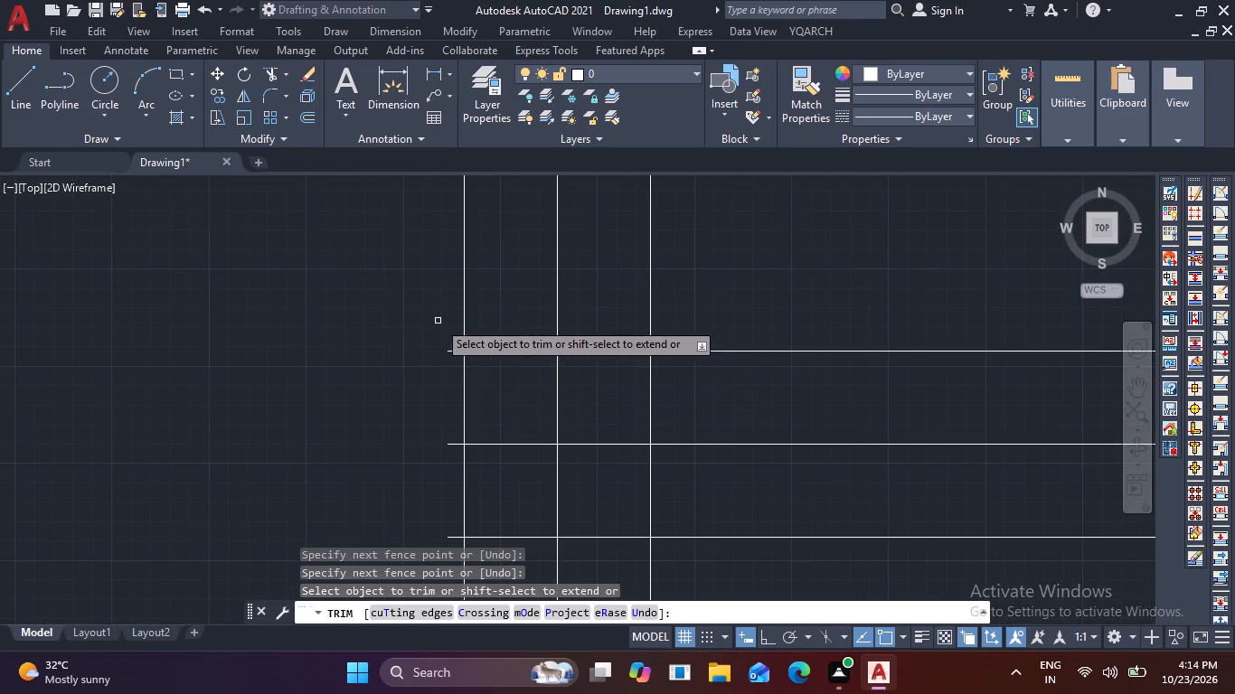
middle_click_drag(438, 321, 445, 230)
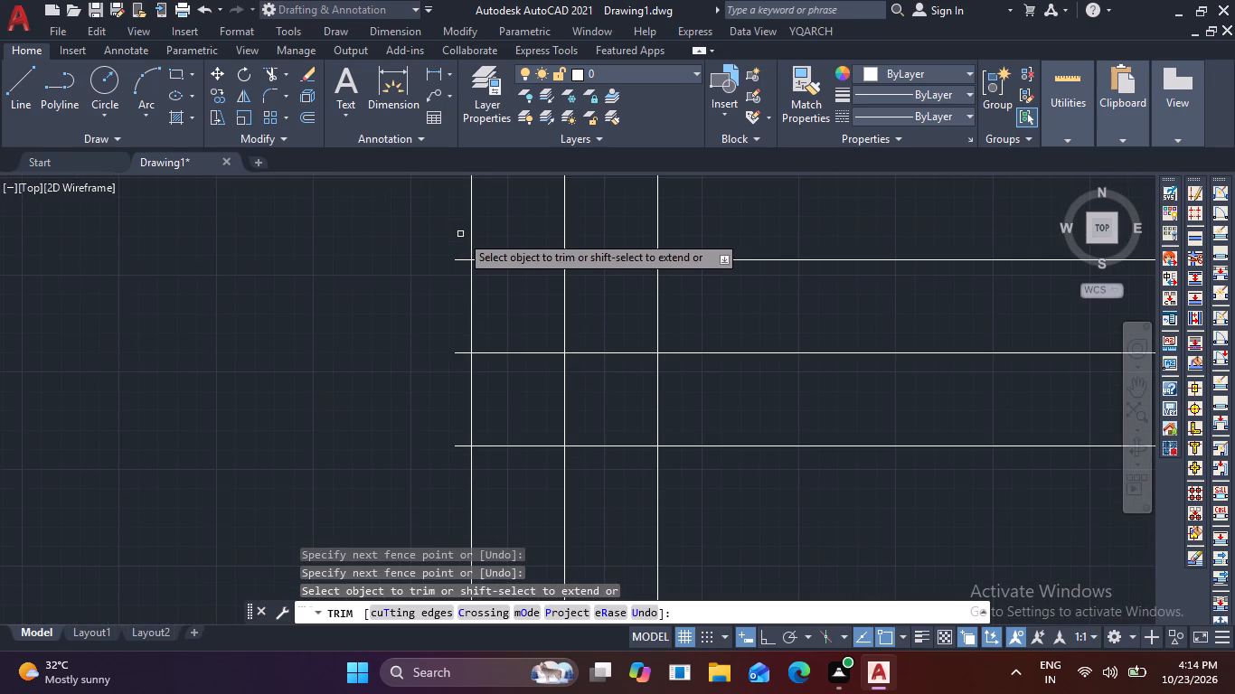
left_click(460, 234)
left_click(457, 469)
scroll(422, 448, "down", 2)
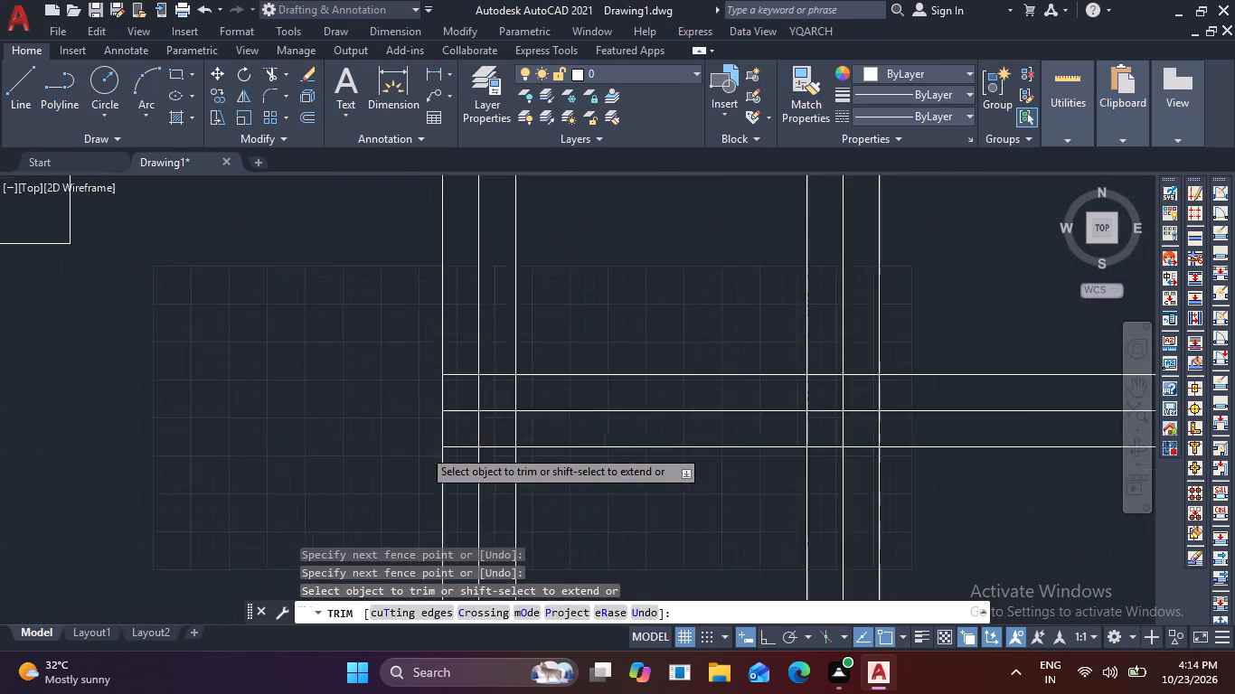
scroll(422, 448, "down", 1)
scroll(383, 368, "down", 2)
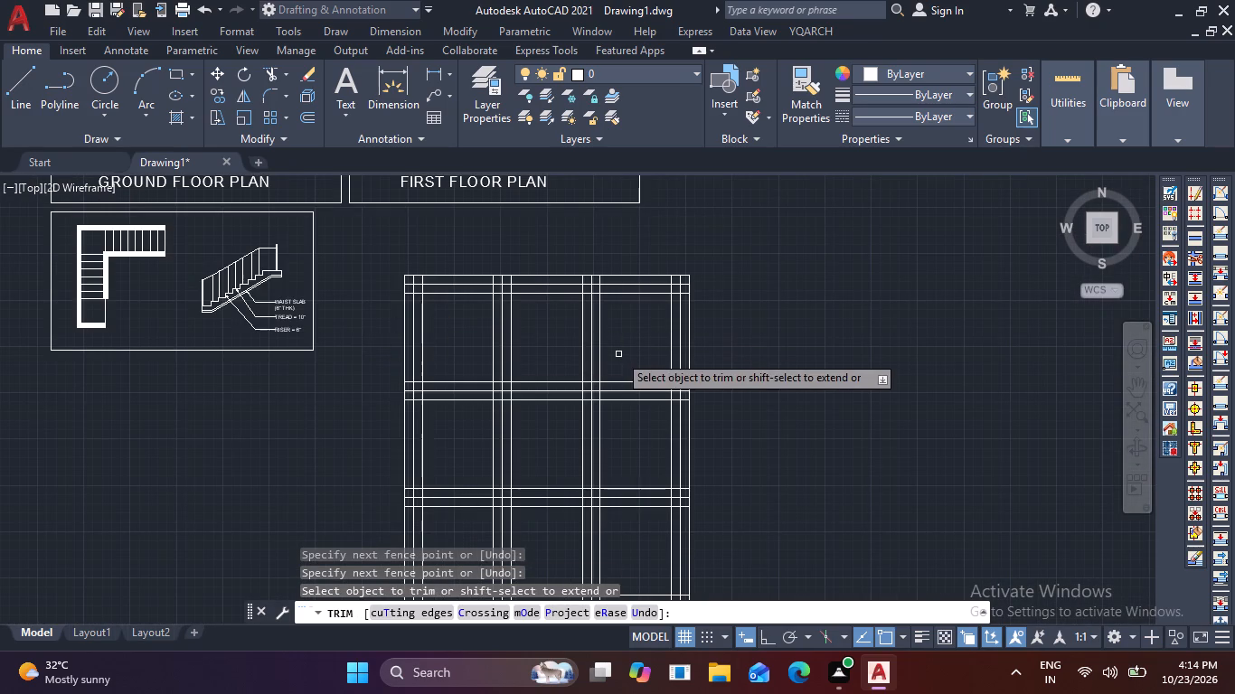
key("Escape")
key("Escape")
key("Escape")
key("Escape")
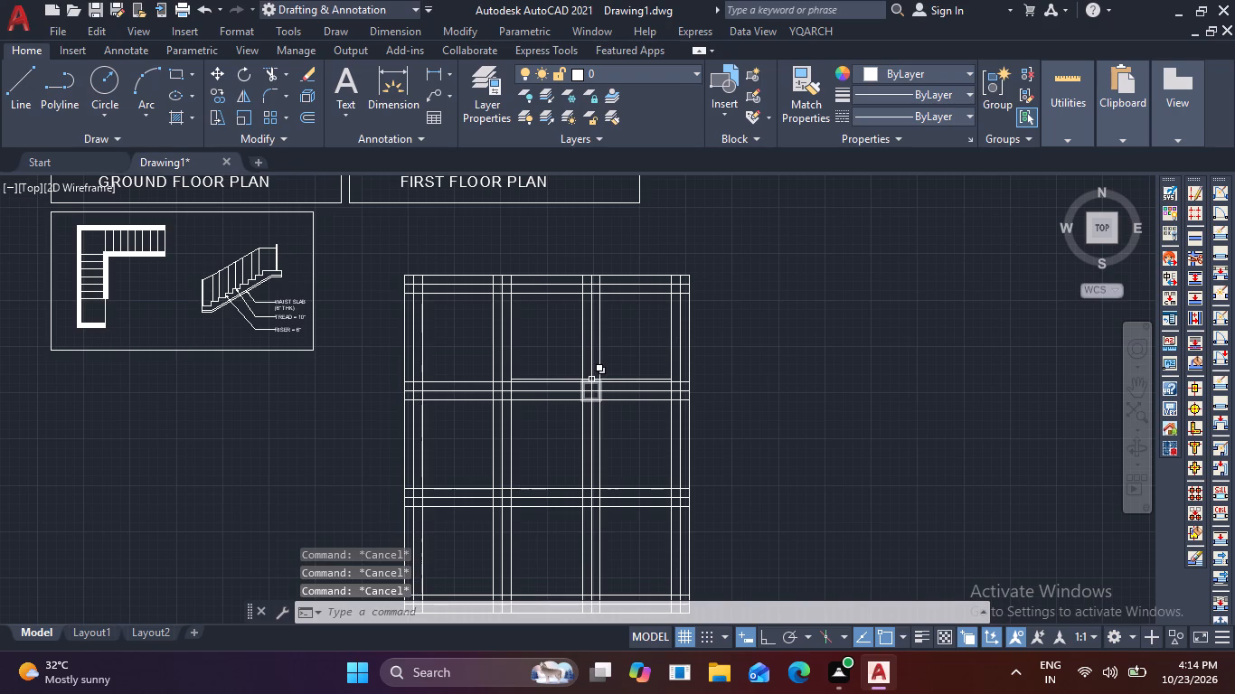
Delete the four vertical and four horizontal centre lines of the grid, keeping the offset lines on both sides.
left_click(466, 282)
left_click(501, 312)
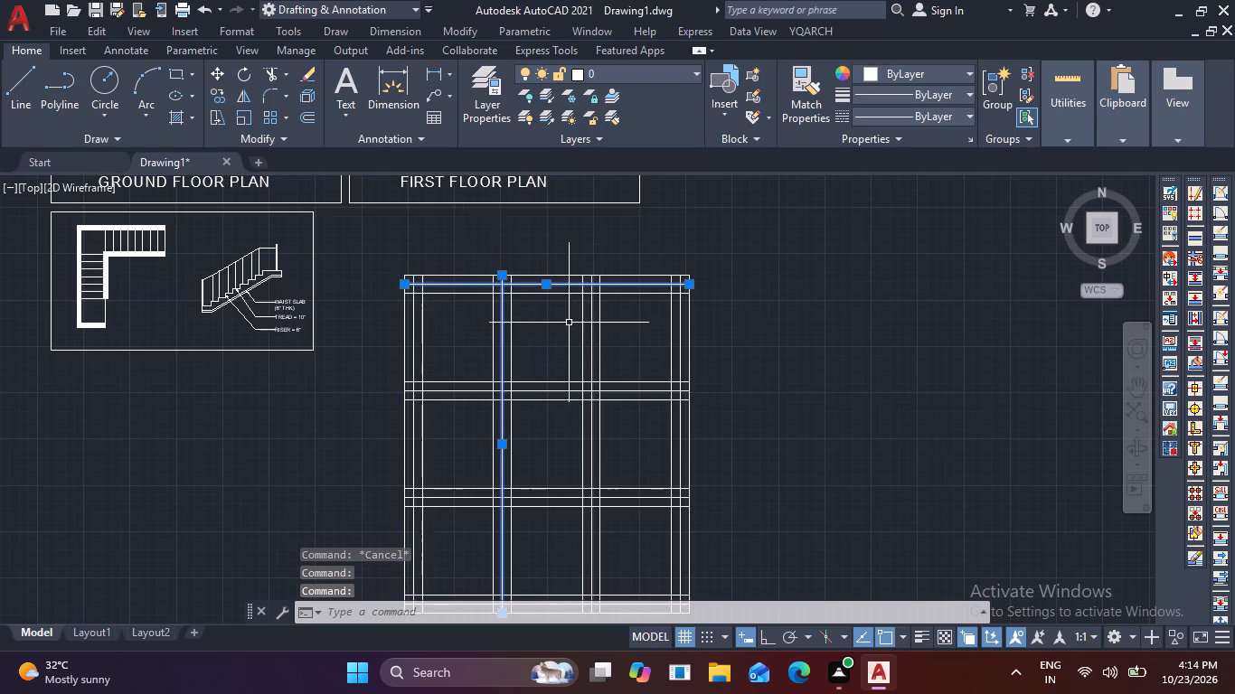
left_click(594, 324)
left_click(591, 319)
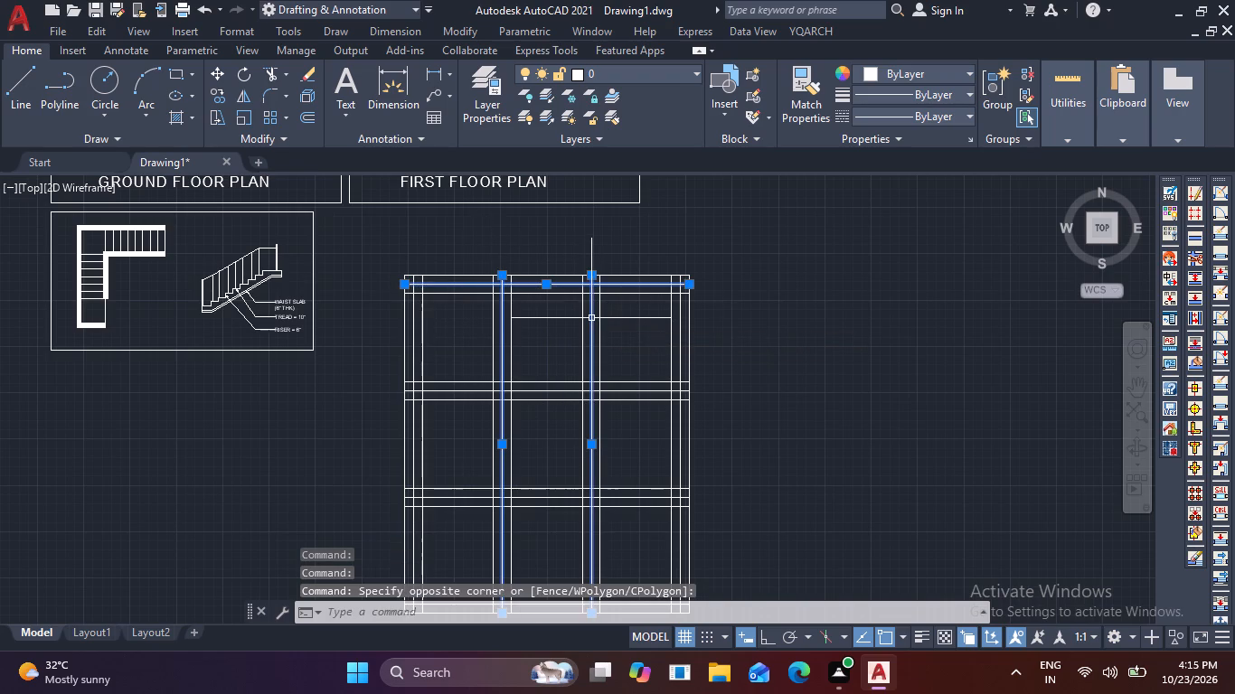
left_click(680, 319)
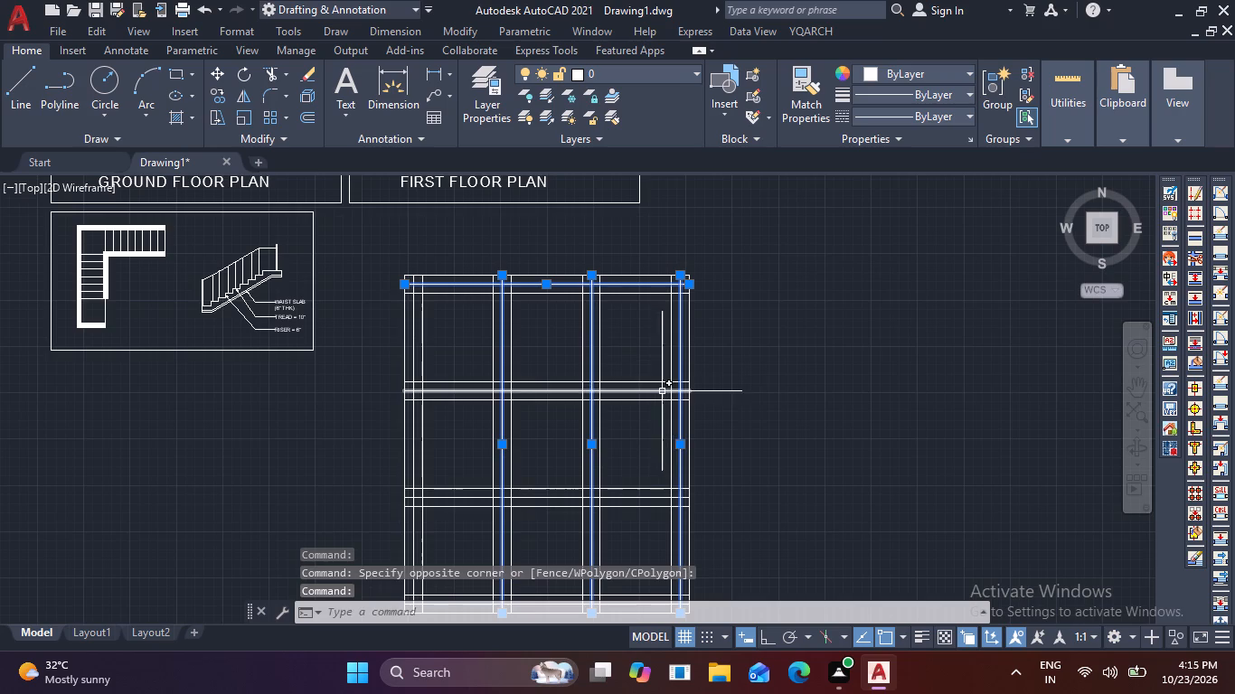
left_click(660, 391)
left_click(646, 498)
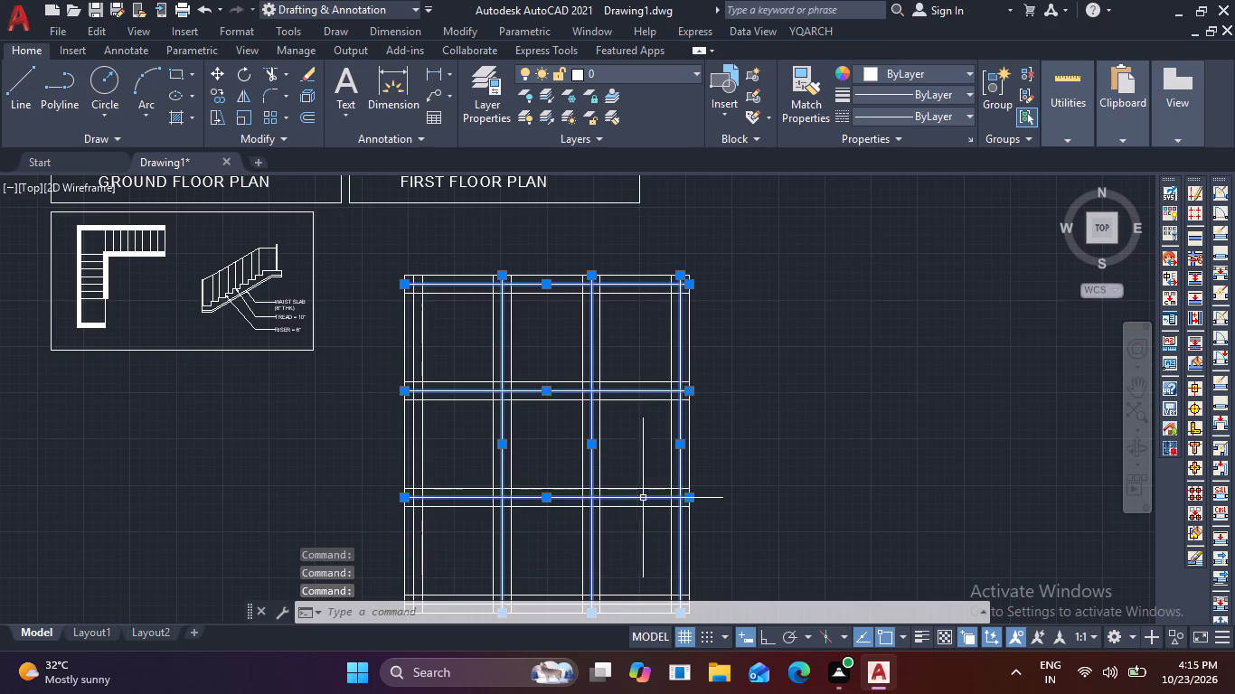
middle_click_drag(484, 523, 480, 427)
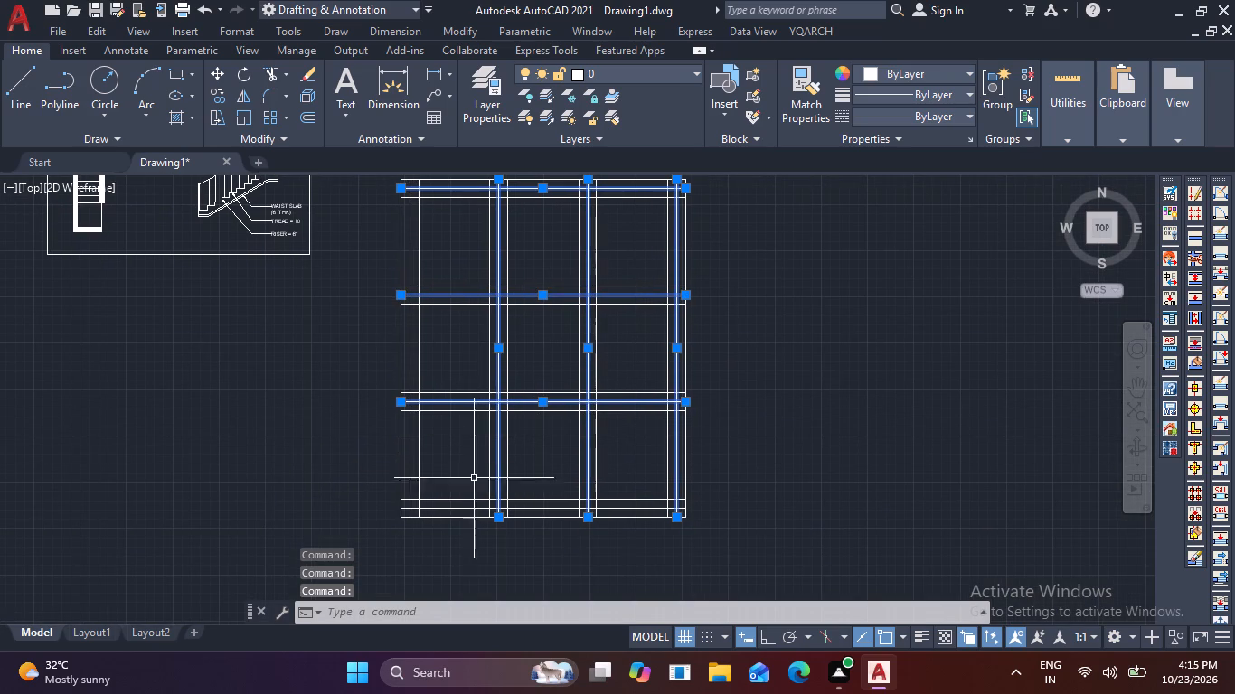
left_click(480, 506)
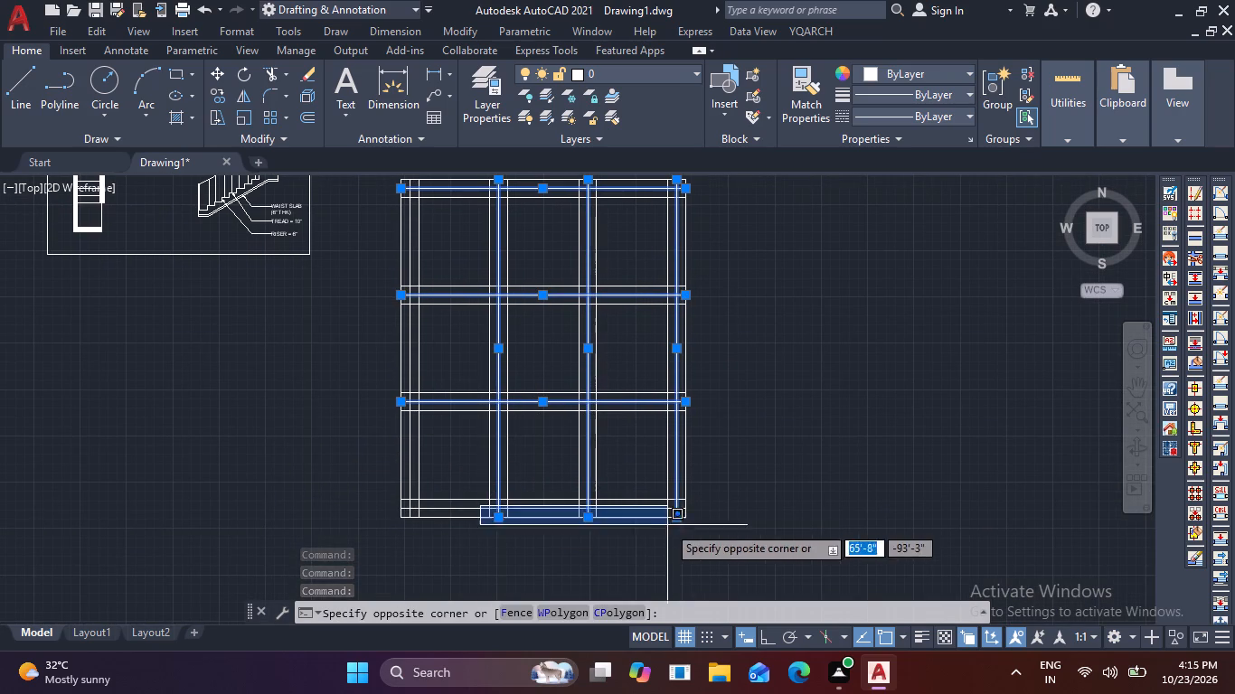
left_click(429, 510)
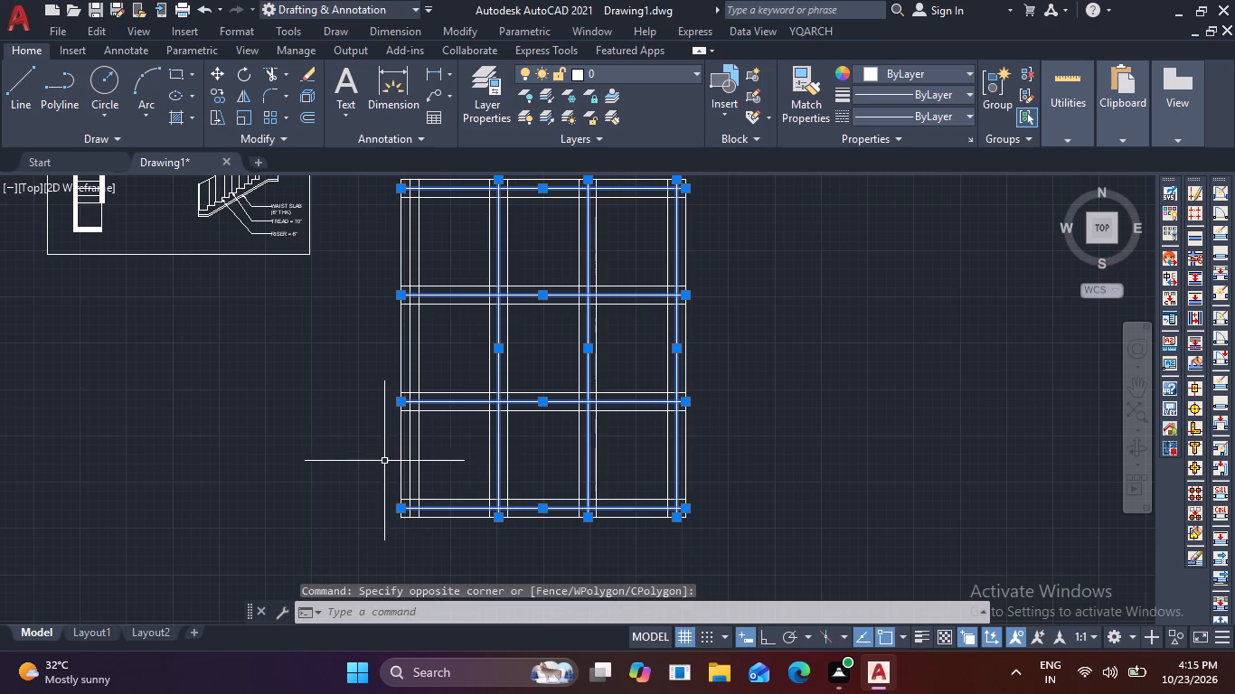
left_click(410, 464)
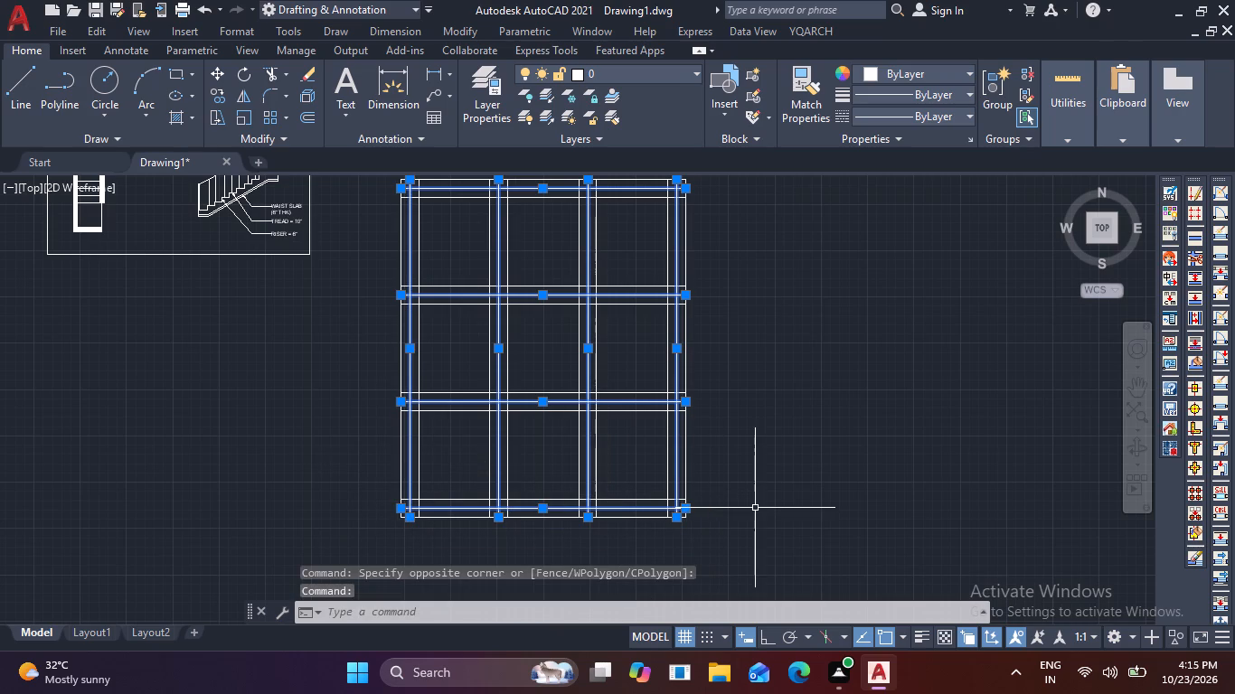
key("Delete")
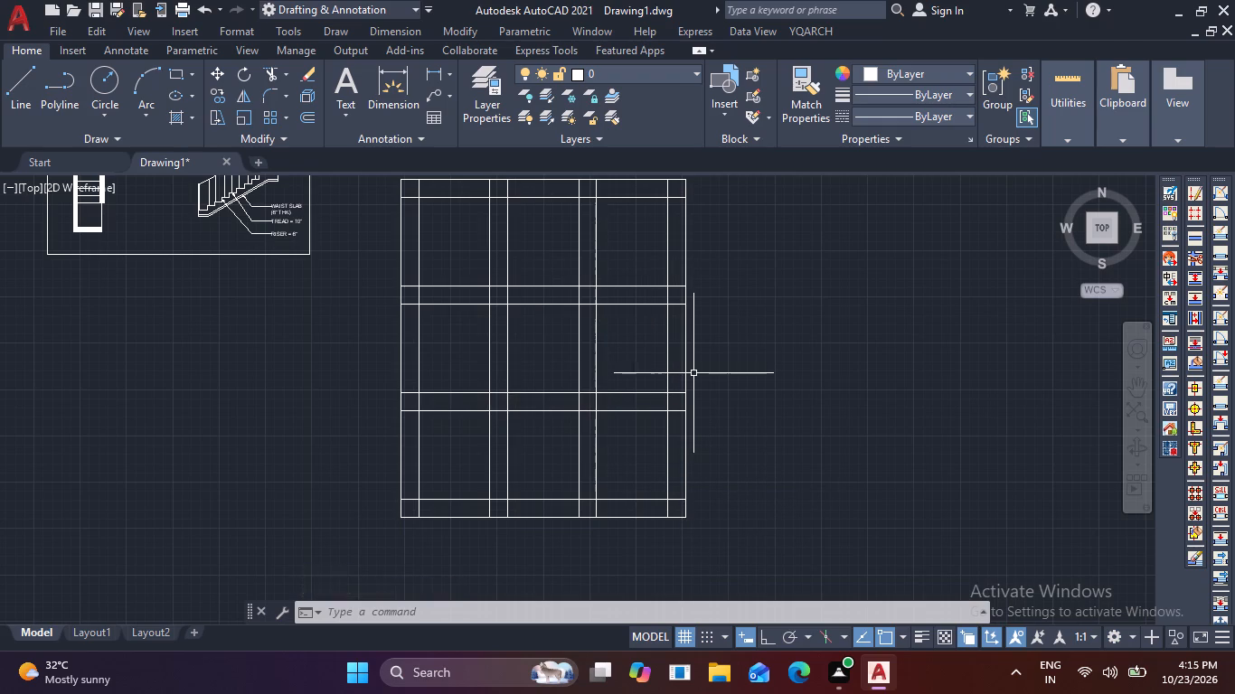
Hatch the four line-intersection squares along the grid's top row with the AR-CONC pattern at scale 1.
type("H")
key("space")
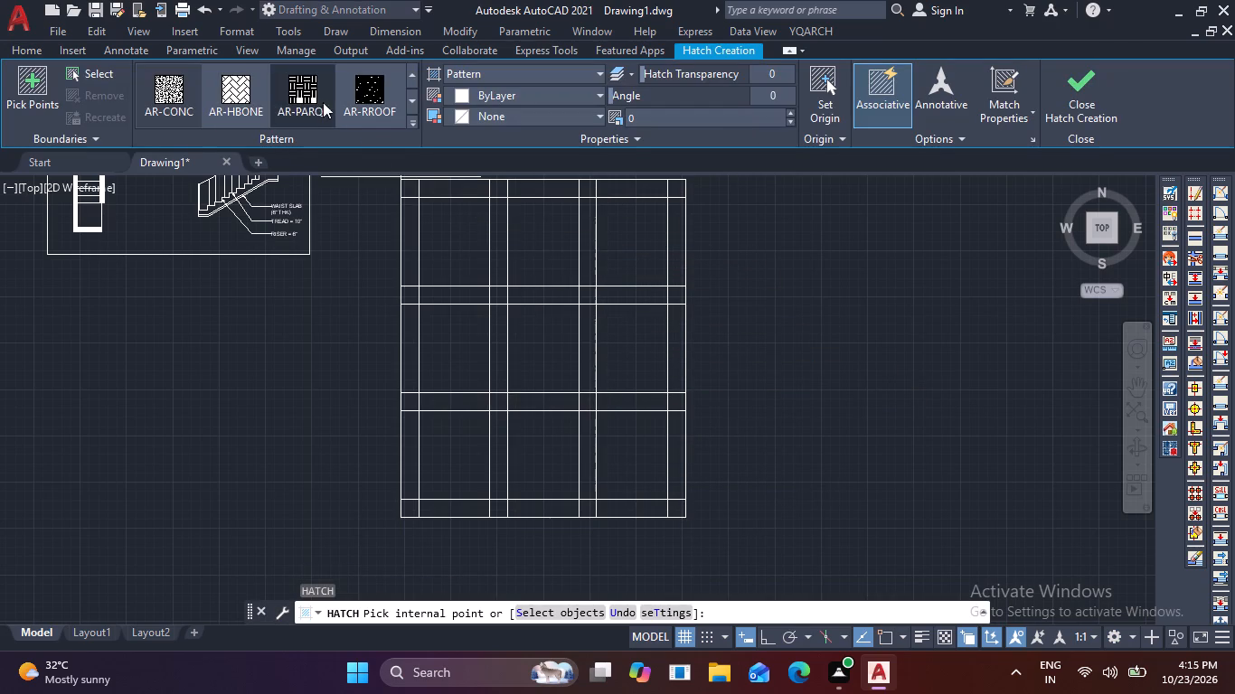
left_click(416, 125)
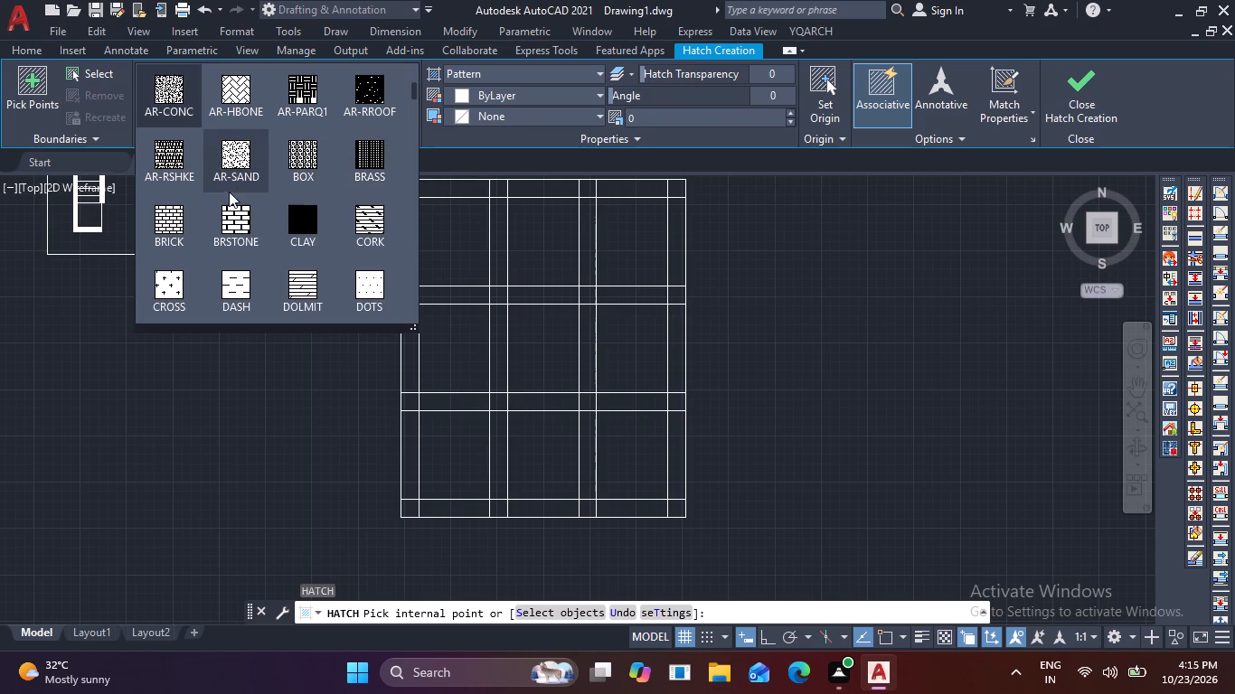
left_click(176, 88)
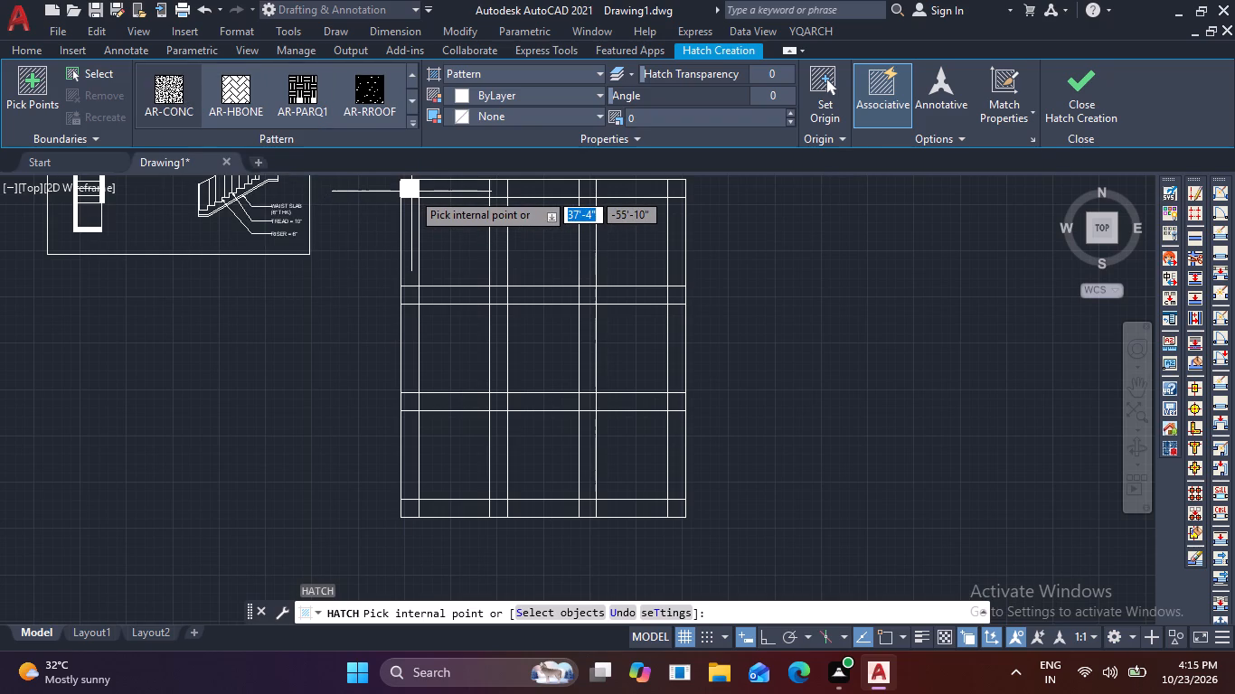
scroll(411, 192, "up", 1)
middle_click_drag(410, 200, 389, 302)
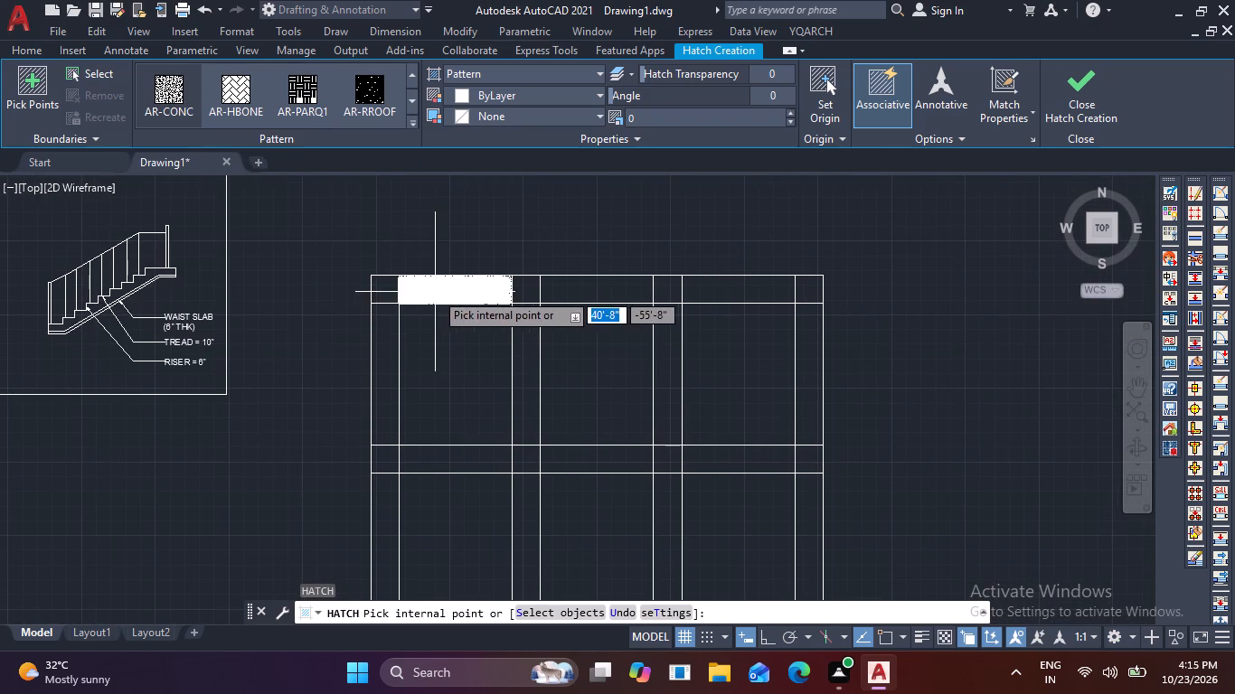
left_click(386, 285)
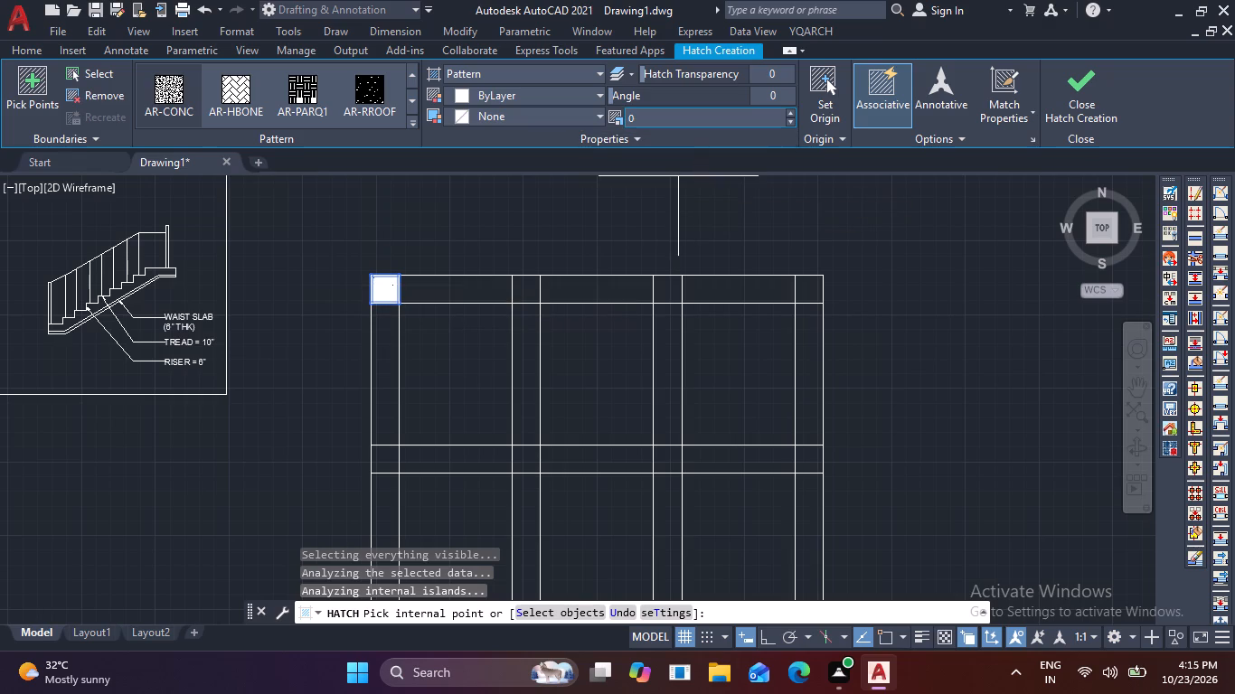
left_click(693, 122)
key("1")
key("Return")
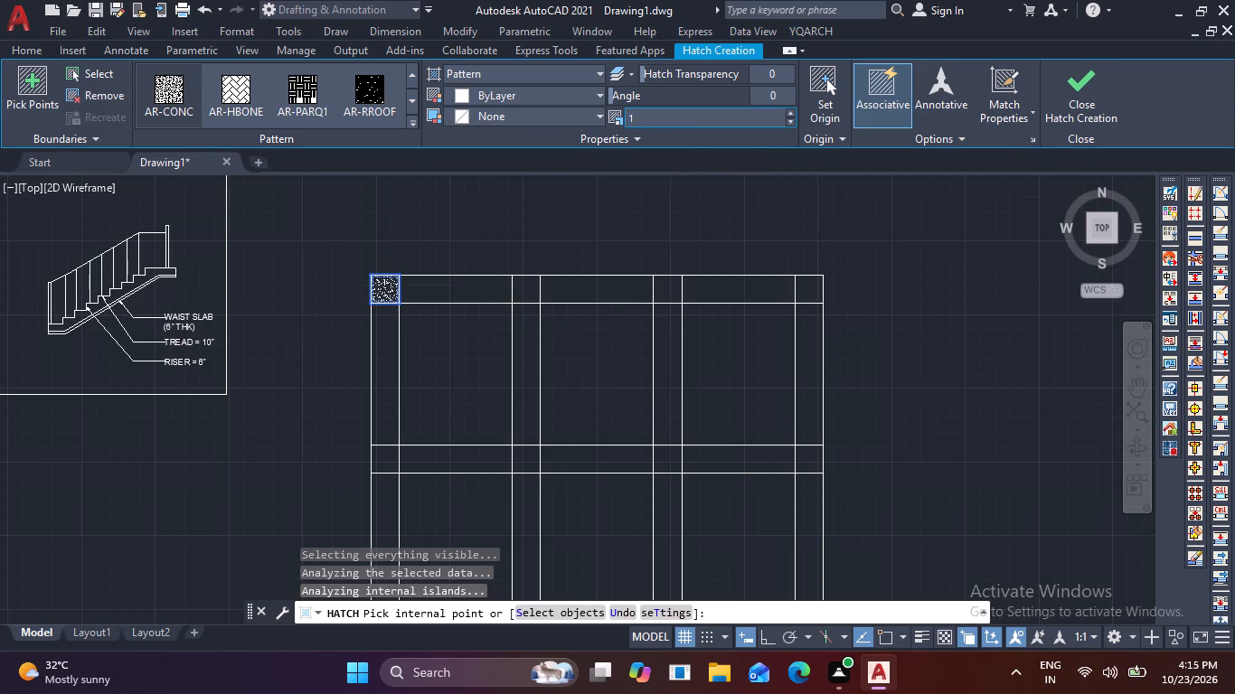
left_click(524, 290)
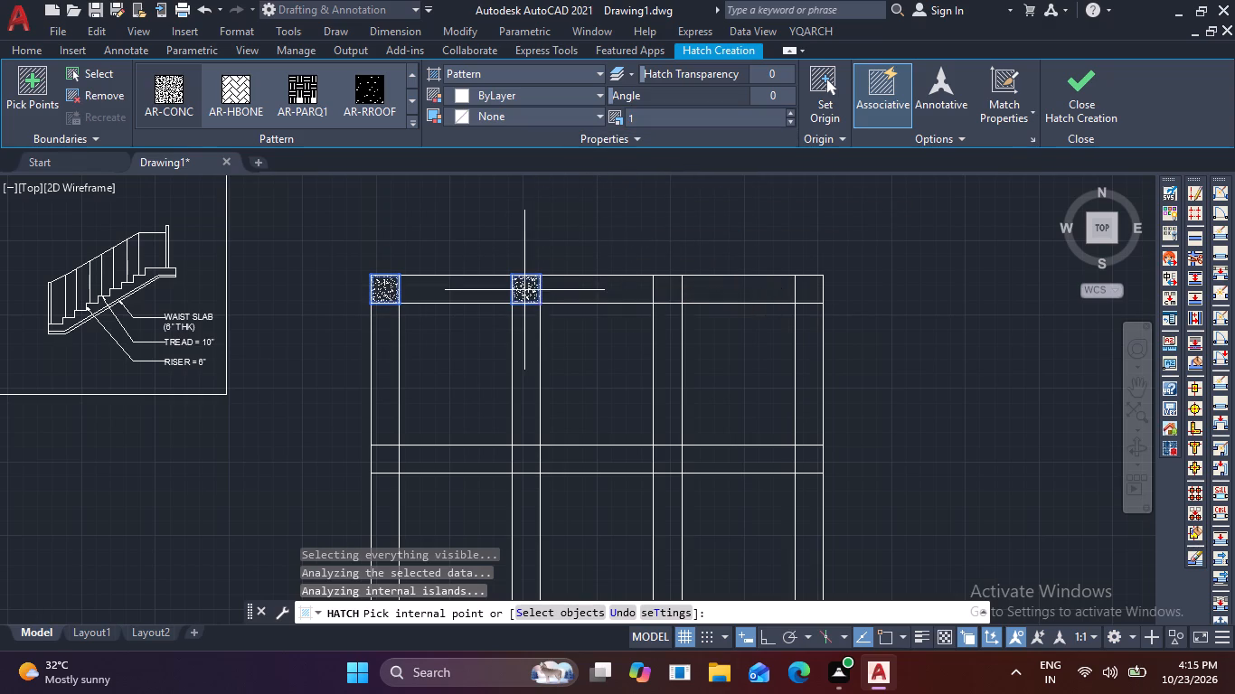
left_click(674, 287)
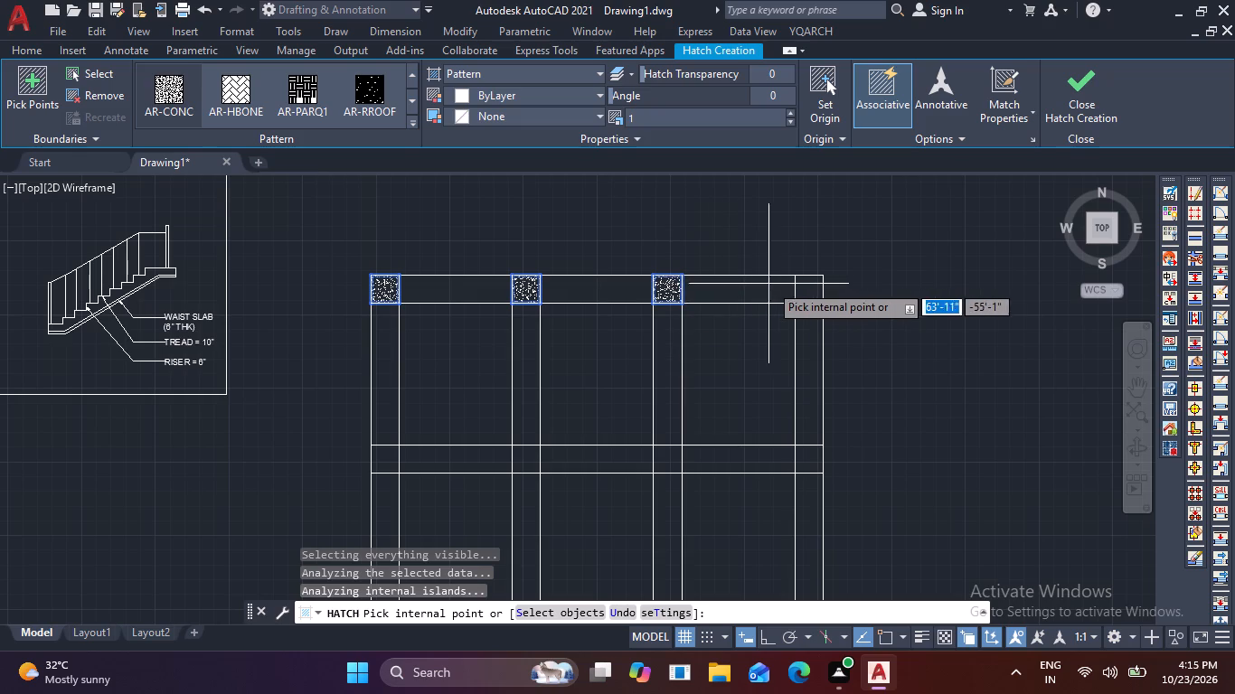
left_click(806, 287)
Add the same AR-CONC hatch to the intersection squares of the grid's second and third rows.
middle_click_drag(917, 324, 929, 217)
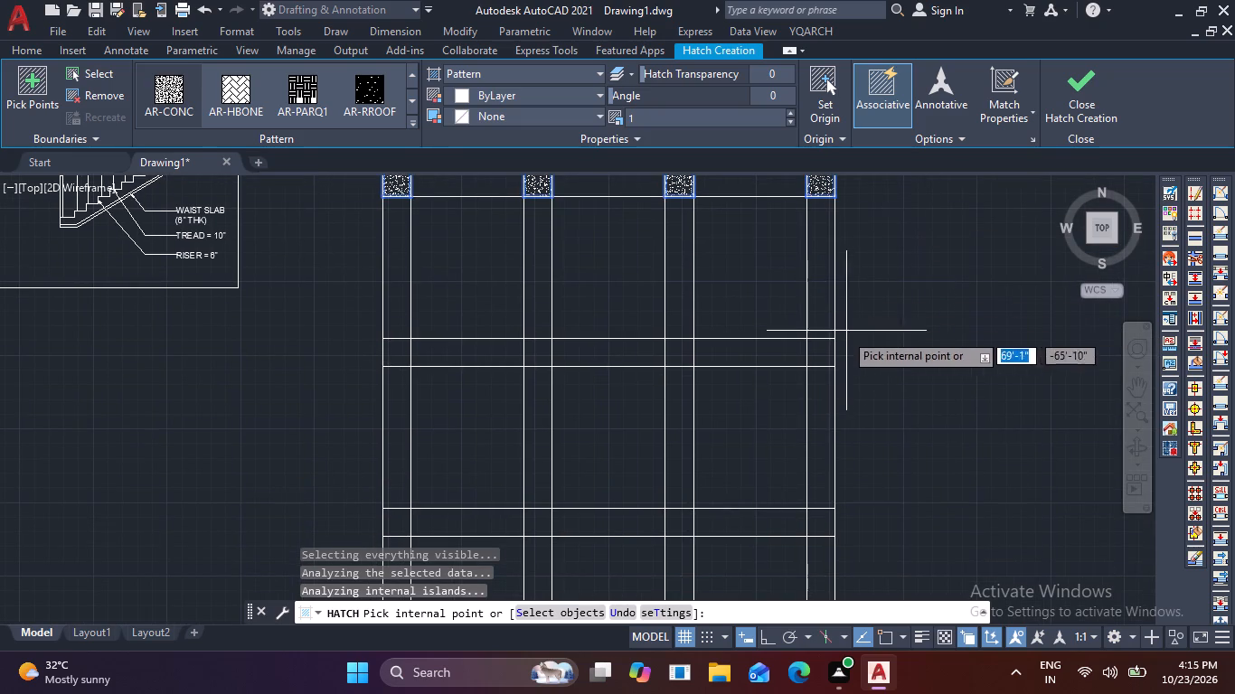
left_click(825, 346)
left_click(685, 357)
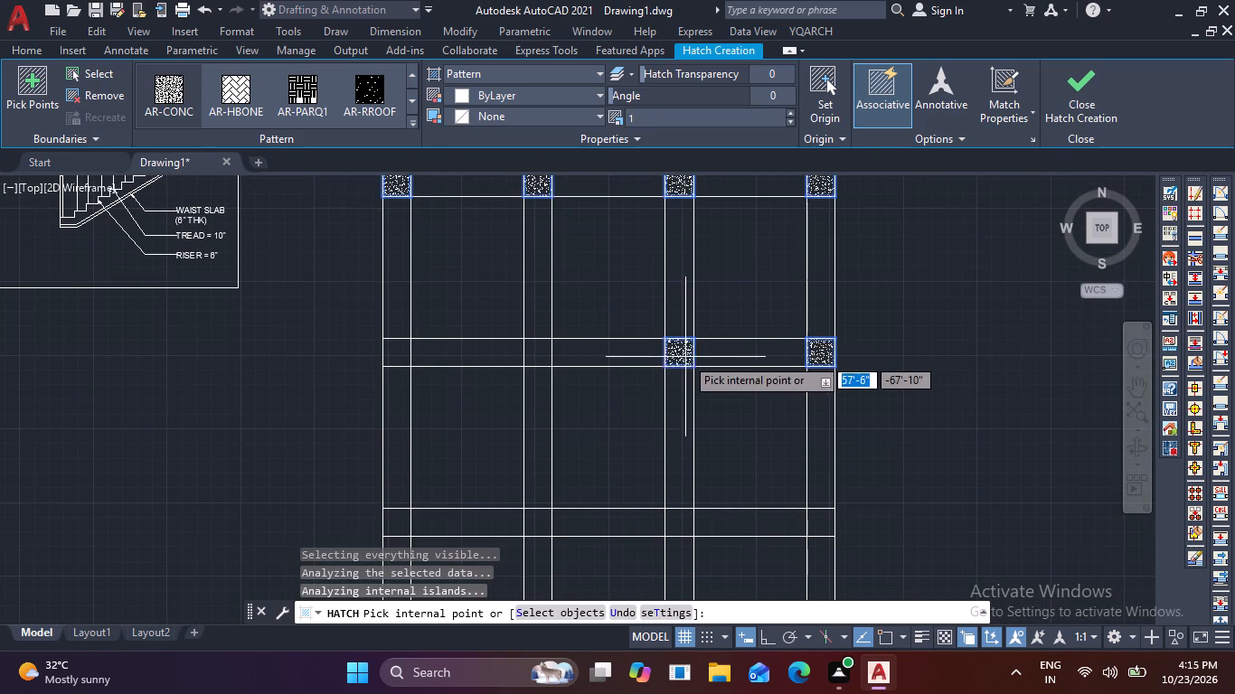
left_click(541, 353)
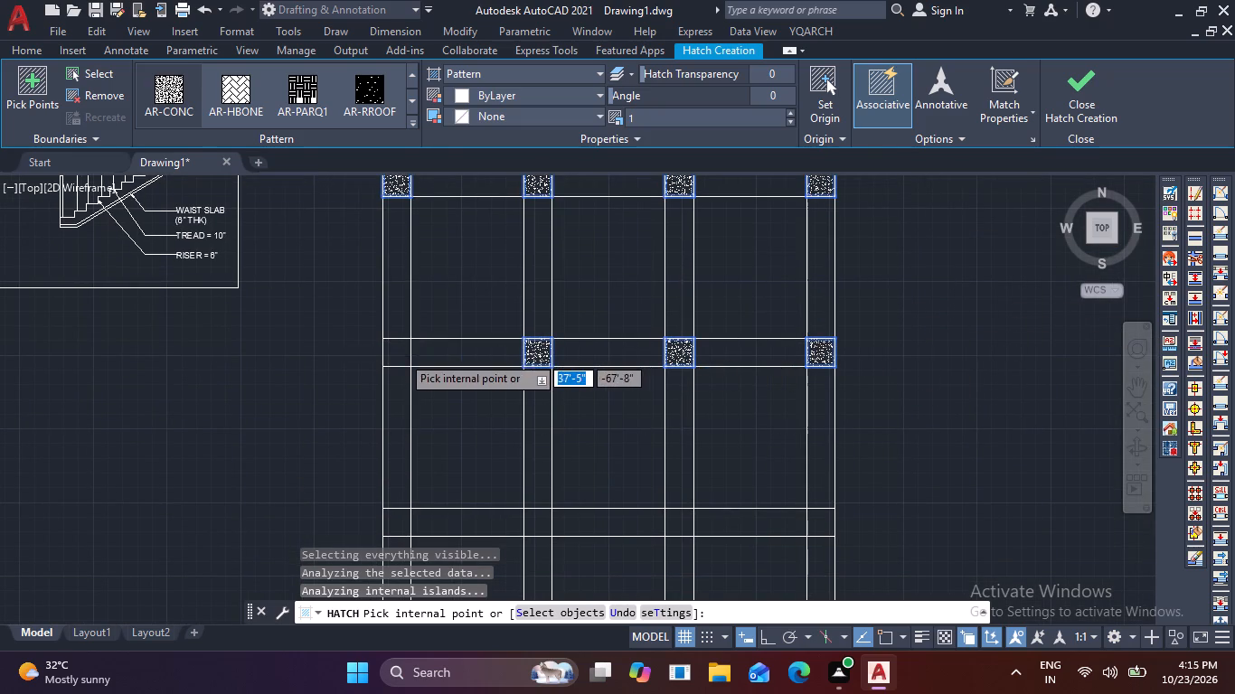
left_click(401, 355)
middle_click_drag(309, 378, 291, 208)
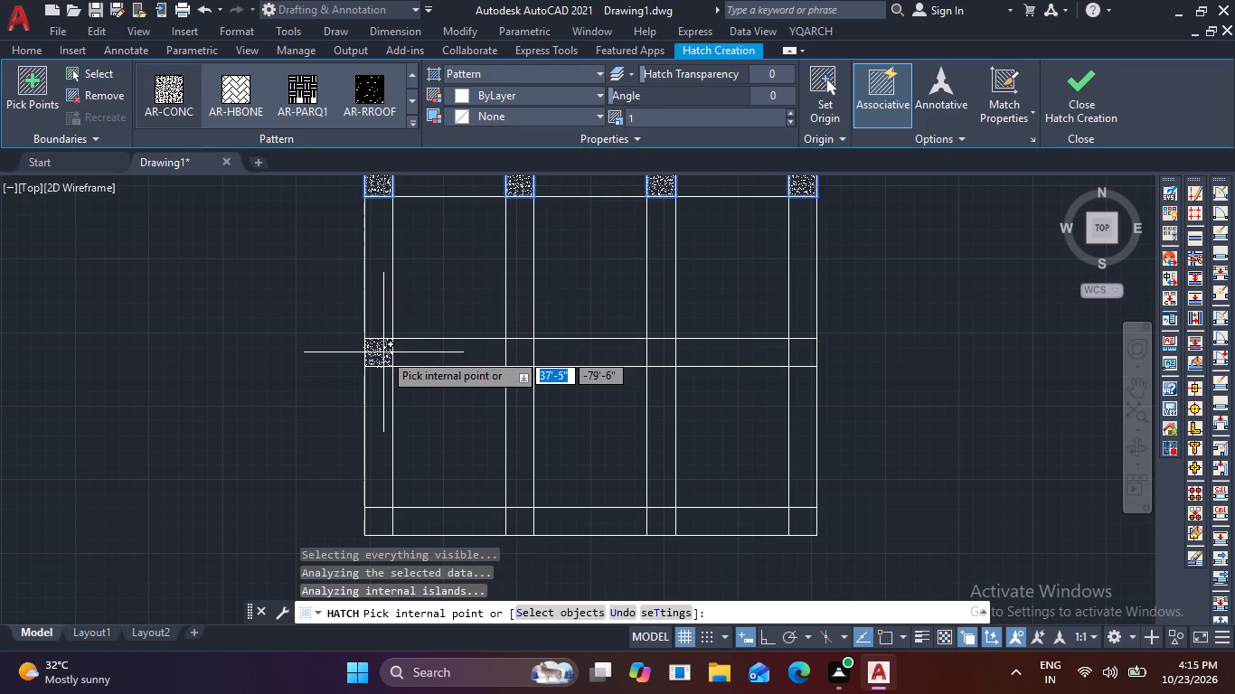
left_click(383, 352)
left_click(515, 356)
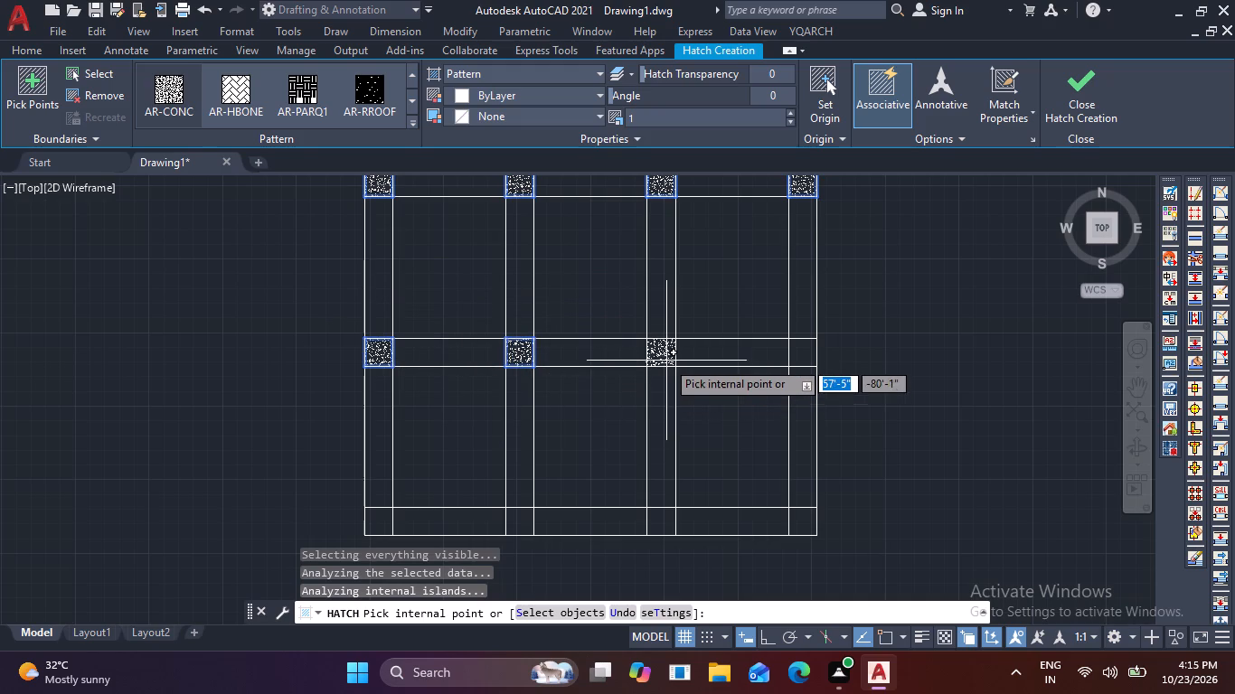
left_click(665, 359)
left_click(807, 353)
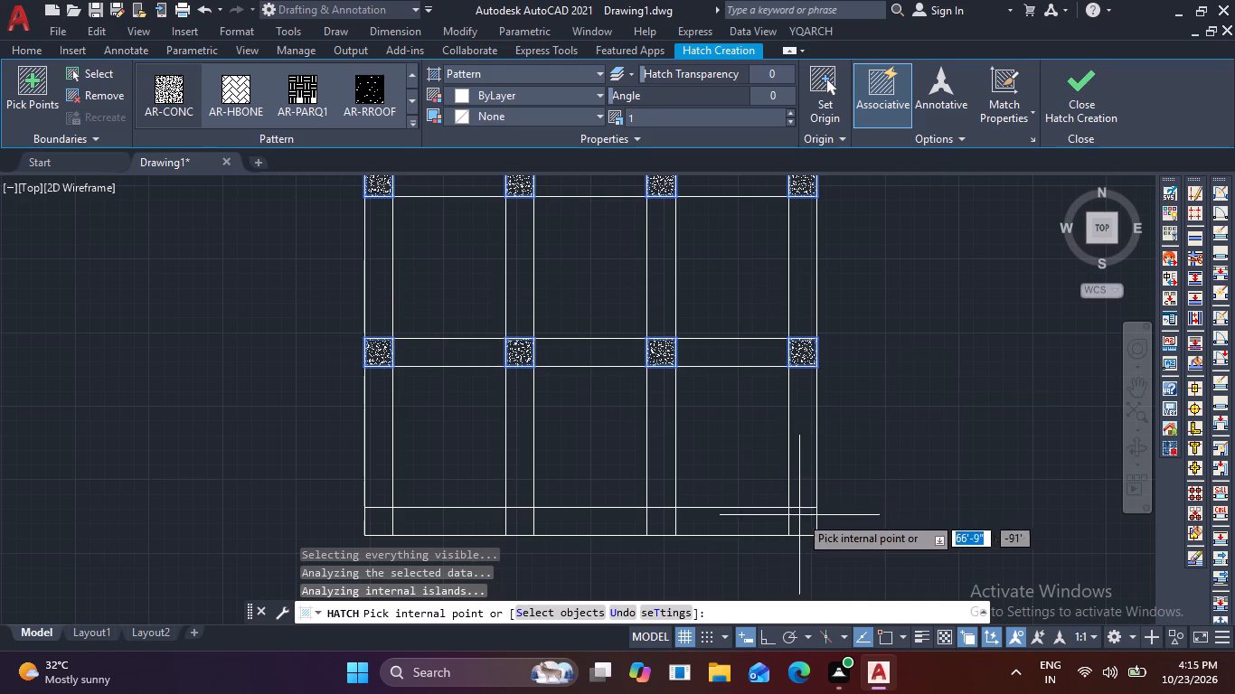
Hatch the four intersection squares of the grid's bottom row with AR-CONC and finish the hatch.
left_click(803, 518)
left_click(664, 519)
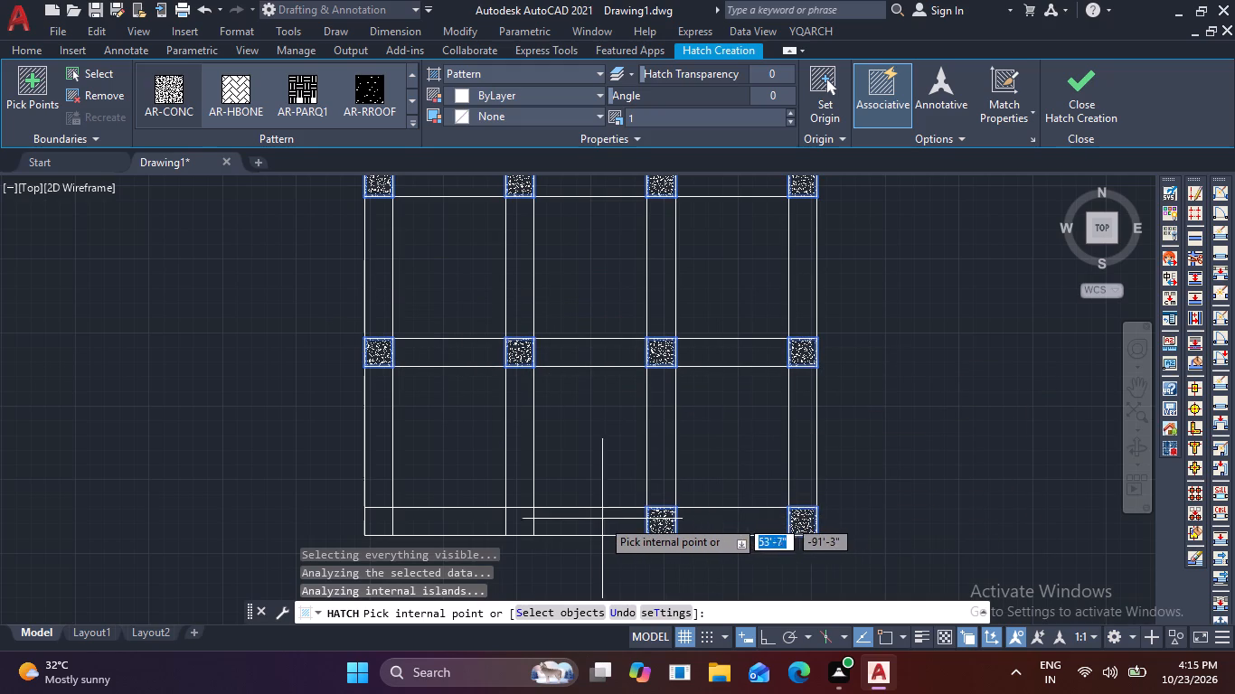
left_click(523, 517)
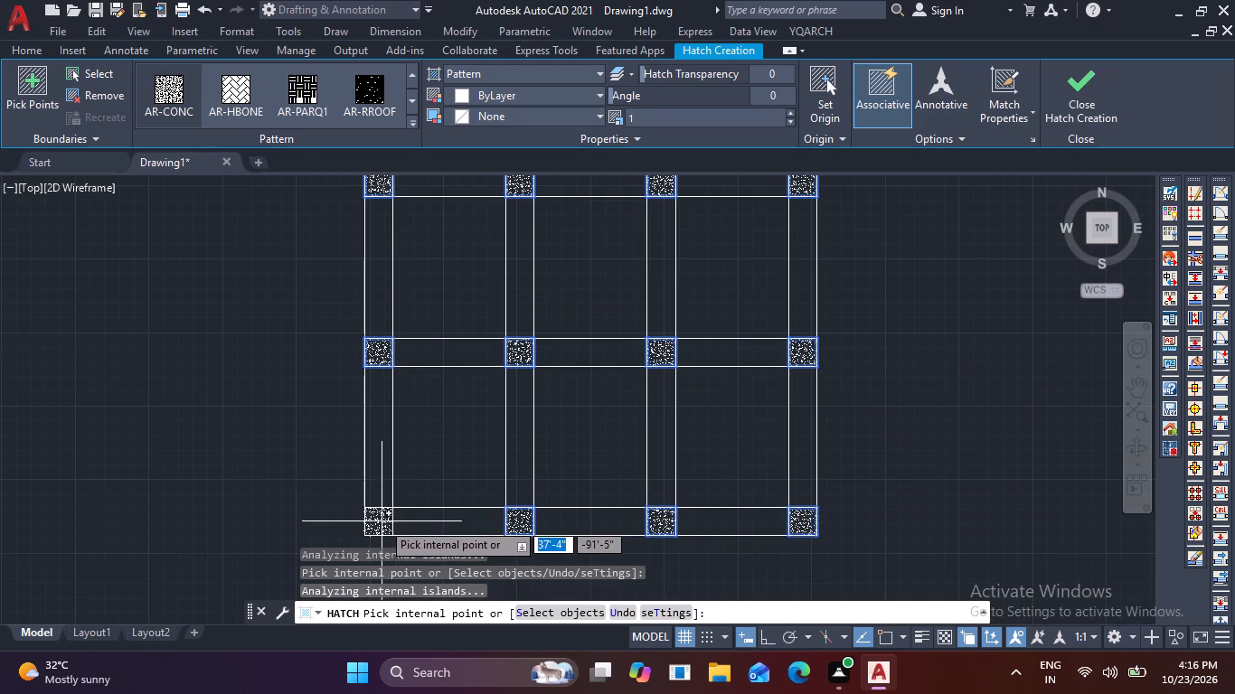
left_click(382, 521)
scroll(437, 482, "down", 2)
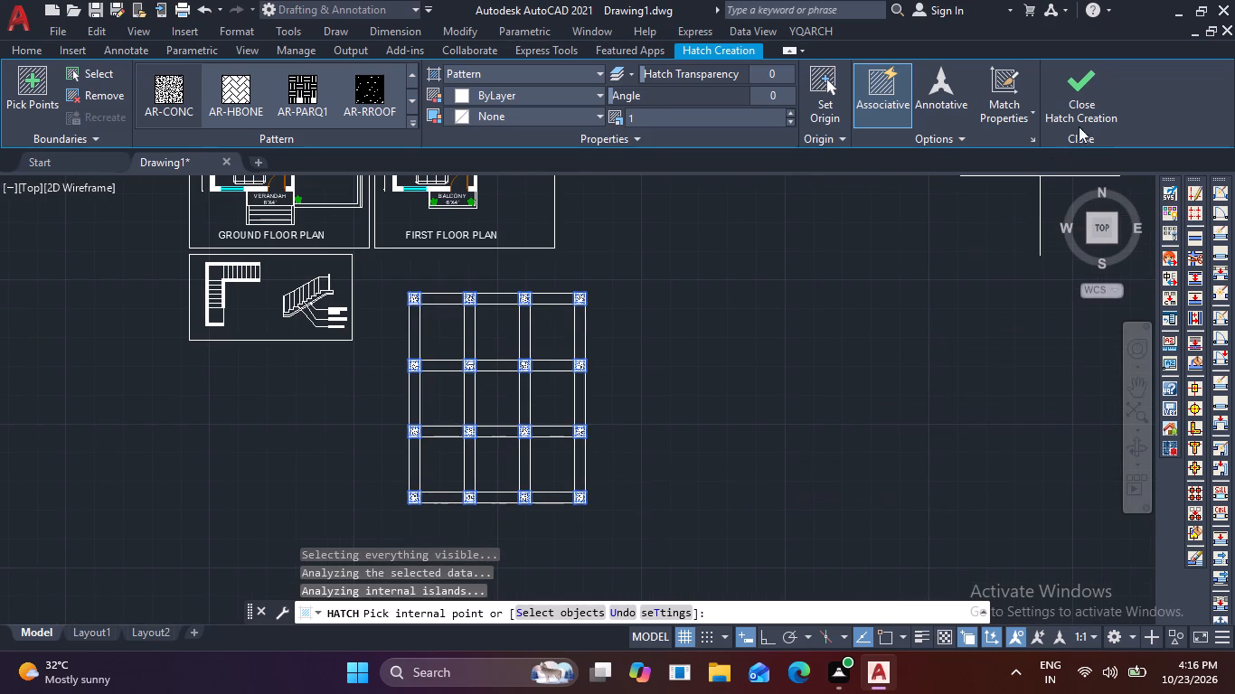
left_click(1075, 98)
scroll(855, 367, "down", 1)
scroll(793, 370, "up", 1)
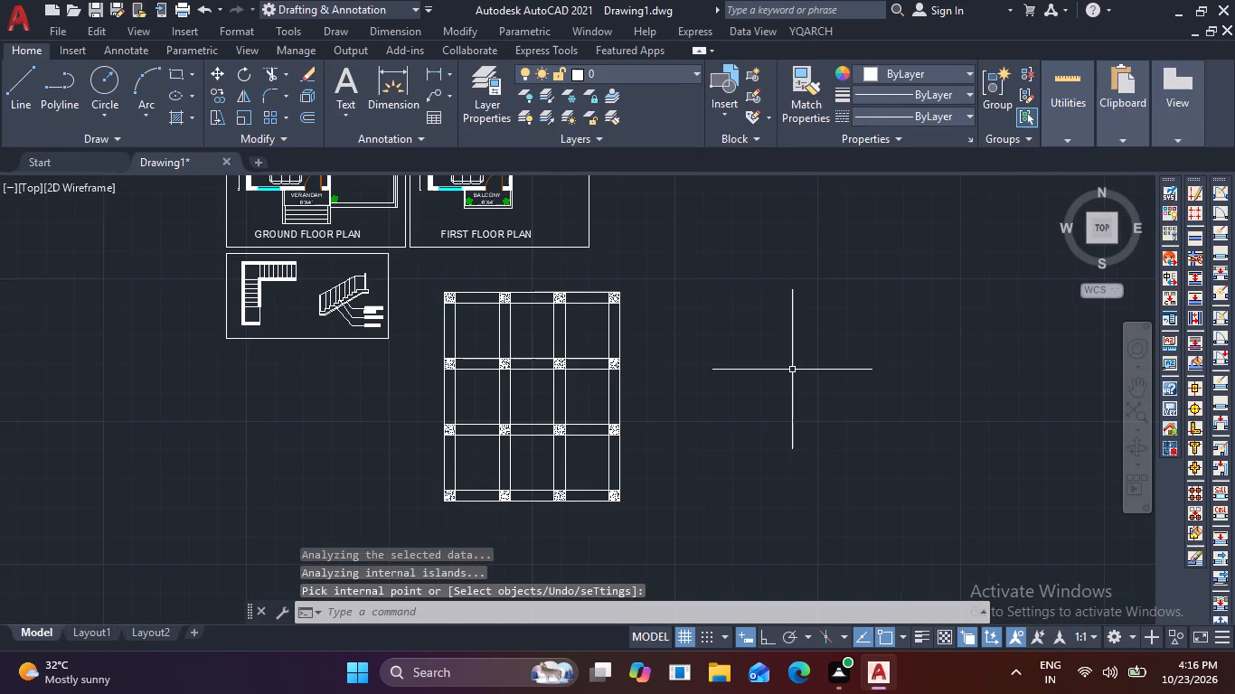